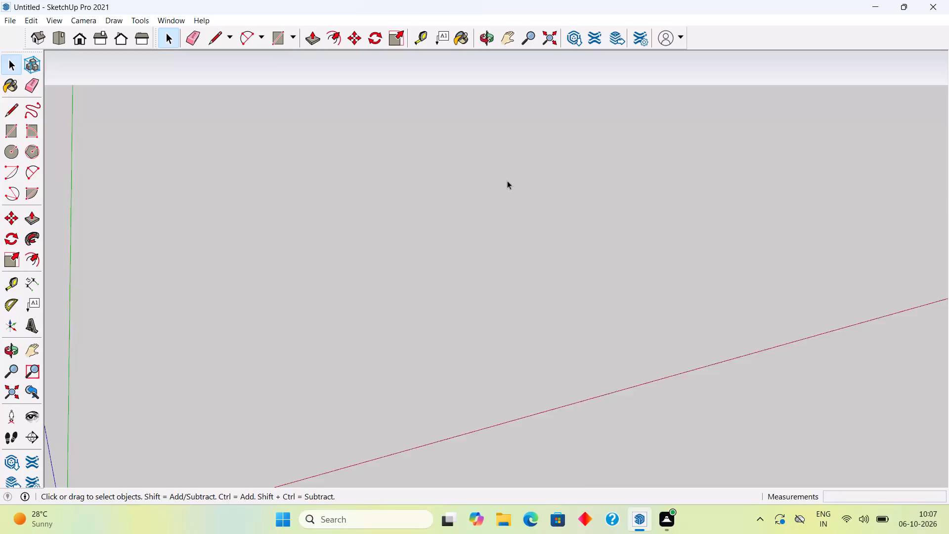
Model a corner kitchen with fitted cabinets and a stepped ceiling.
Draw a 10' by 8' rectangle on the ground plane between the red and green axes.
{"action": "middle_click_drag", "start_coordinate": [507, 195], "coordinate": [389, 415]}
{"action": "scroll", "coordinate": [389, 415], "scroll_direction": "down", "scroll_amount": 4}
{"action": "scroll", "coordinate": [385, 243], "scroll_direction": "down", "scroll_amount": 9}
{"action": "middle_click_drag", "start_coordinate": [404, 273], "coordinate": [408, 298]}
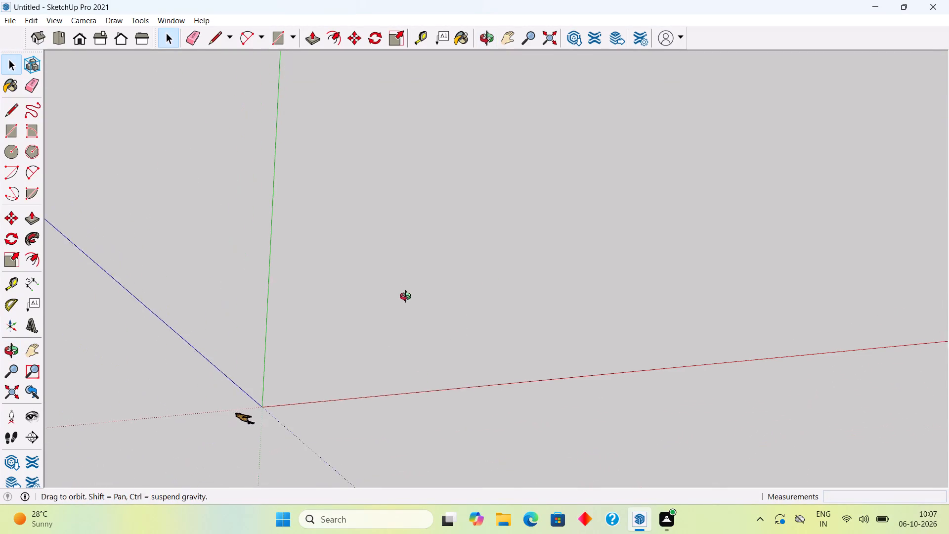
{"action": "middle_click_drag", "start_coordinate": [408, 298], "coordinate": [411, 308]}
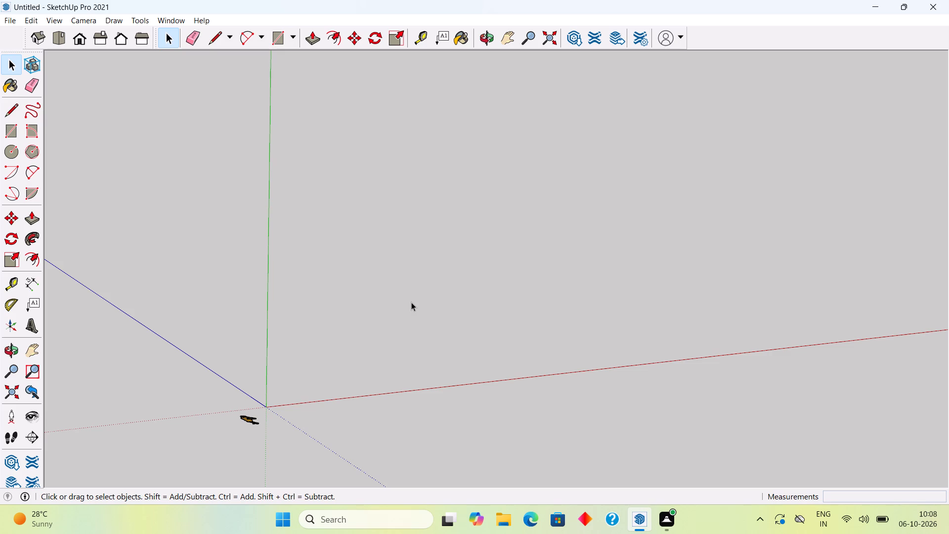
{"action": "key", "text": "r"}
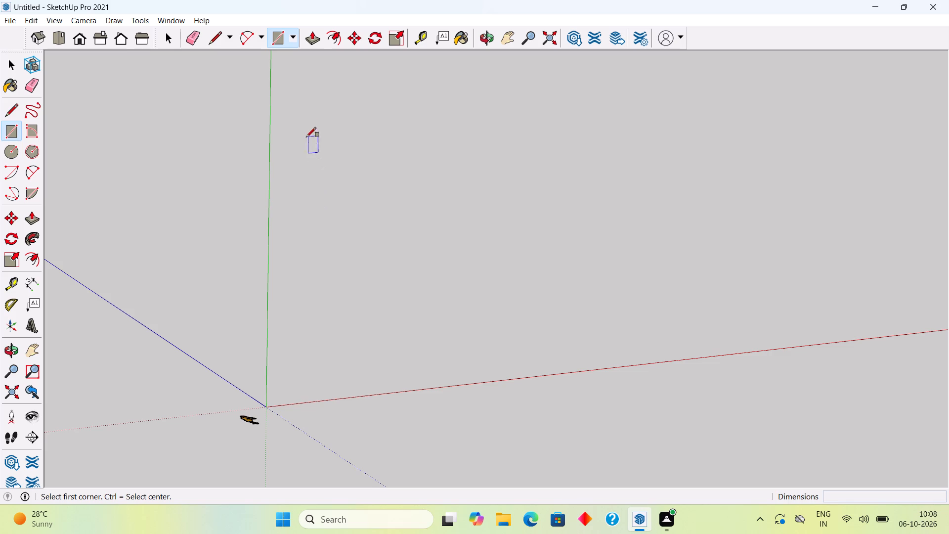
{"action": "left_click", "coordinate": [298, 159]}
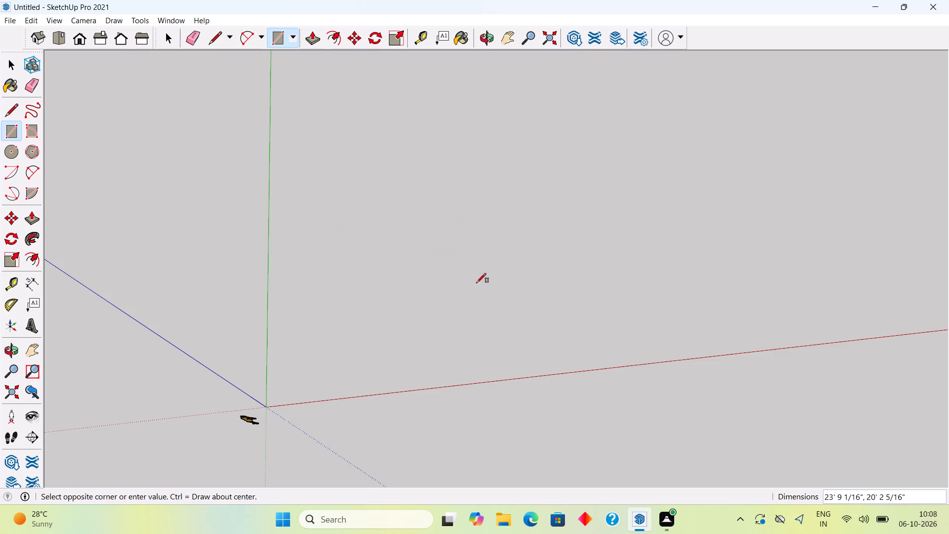
{"action": "key", "text": "1"}
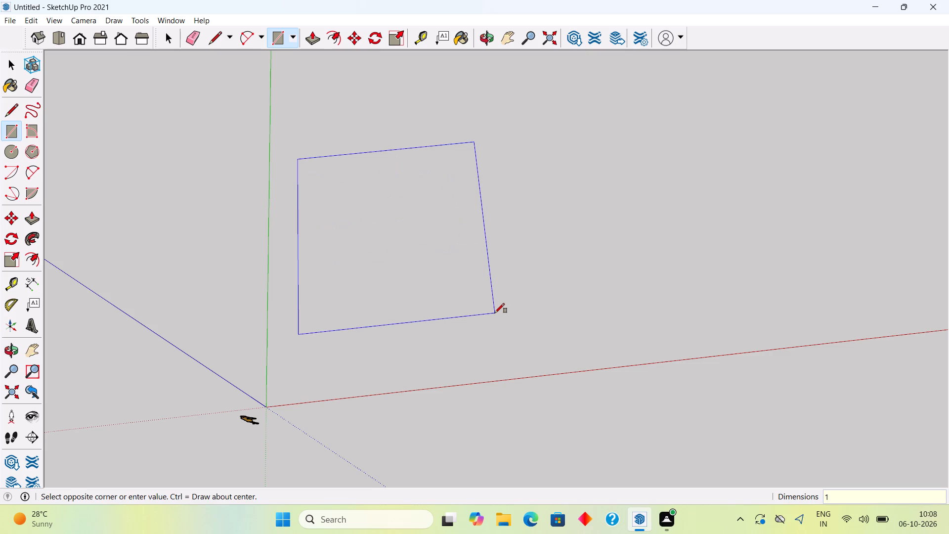
{"action": "key", "text": "0"}
{"action": "type", "text": "',"}
{"action": "type", "text": "8'"}
{"action": "key", "text": "Return"}
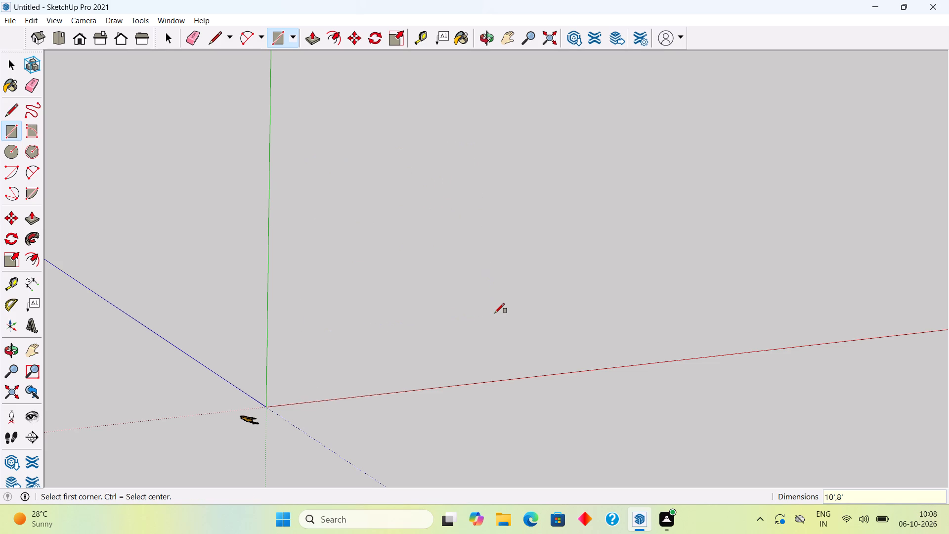
Move the whole rectangle along the ground towards the red axis, keeping it beside the green axis.
{"action": "middle_click_drag", "start_coordinate": [493, 344], "coordinate": [507, 190]}
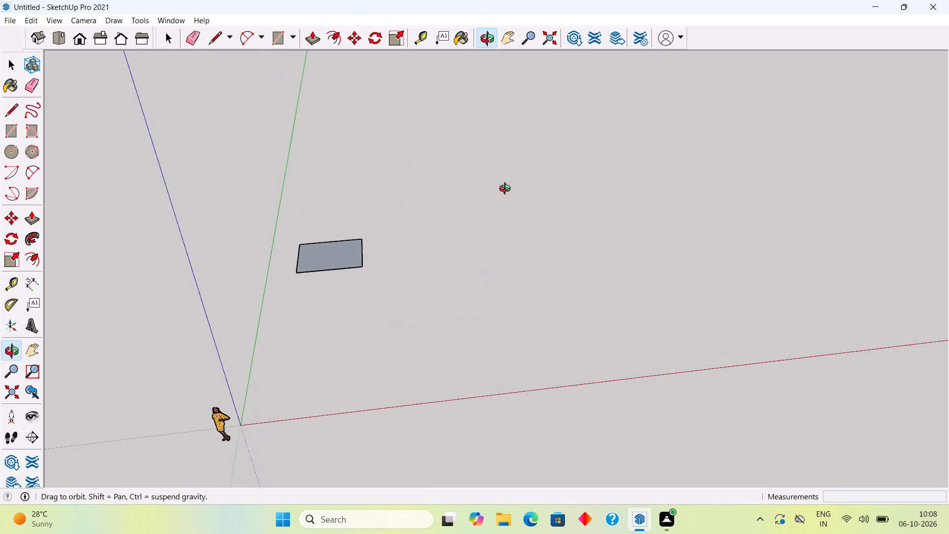
{"action": "middle_click_drag", "start_coordinate": [507, 190], "coordinate": [507, 196]}
{"action": "scroll", "coordinate": [504, 214], "scroll_direction": "down", "scroll_amount": 2}
{"action": "key", "text": "space"}
{"action": "triple_click", "coordinate": [365, 251]}
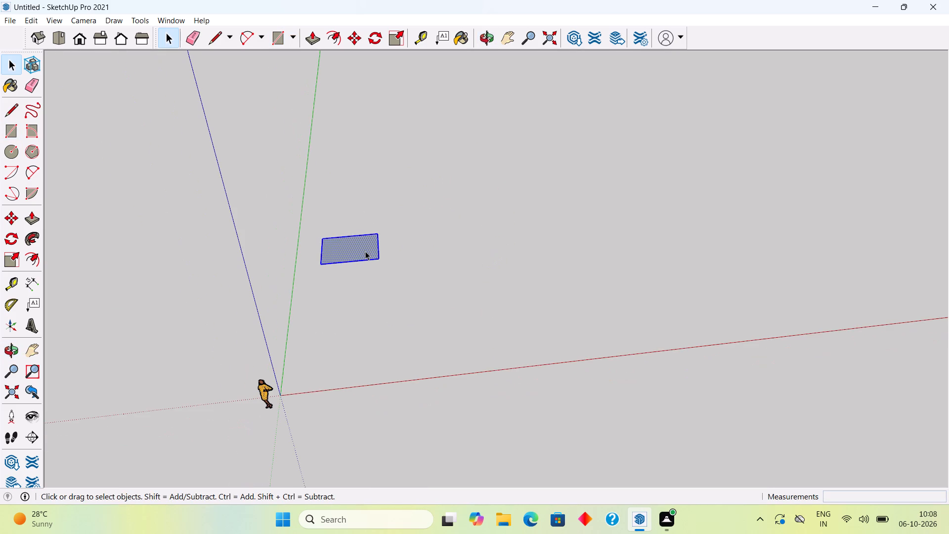
{"action": "left_click", "coordinate": [365, 251]}
{"action": "key", "text": "m"}
{"action": "left_click", "coordinate": [365, 251]}
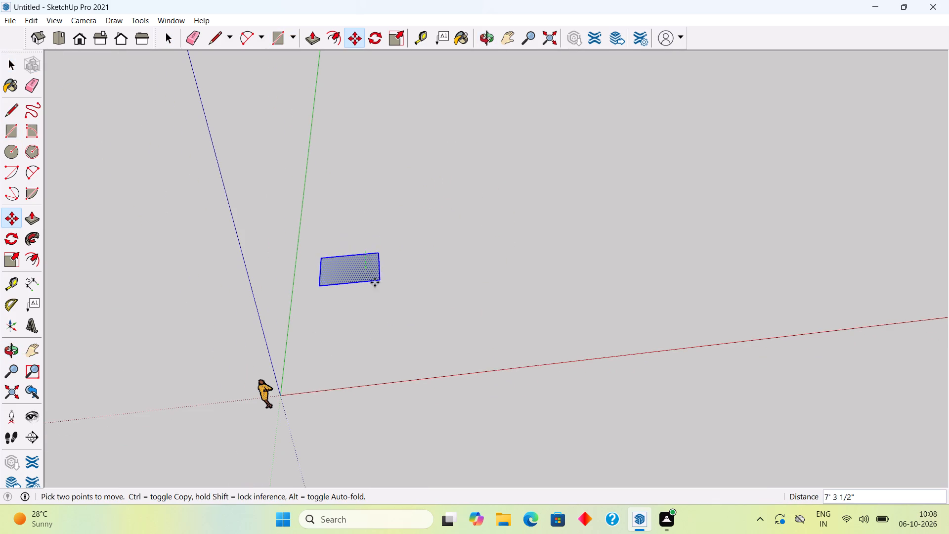
{"action": "left_click", "coordinate": [362, 343]}
{"action": "key", "text": "space"}
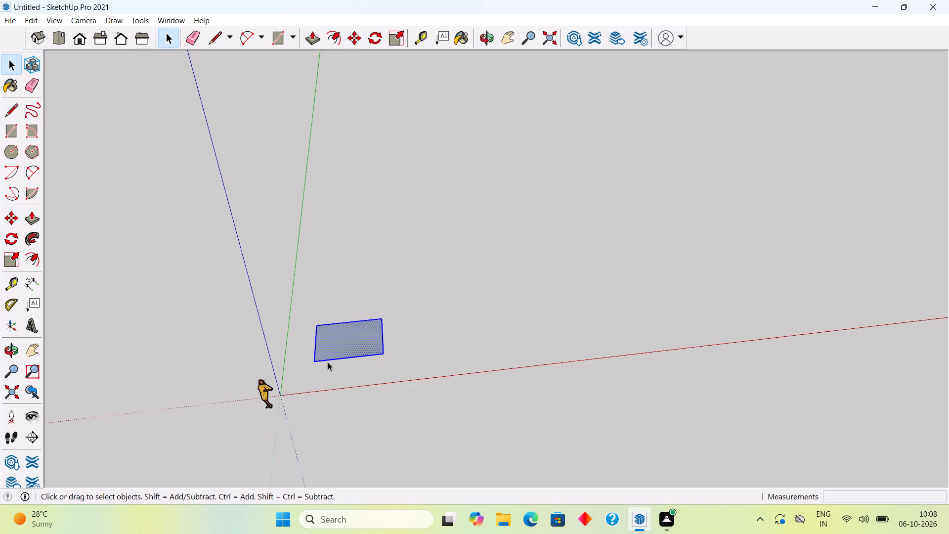
{"action": "left_click", "coordinate": [293, 290]}
Extrude the rectangle upward by 6" to form a slab.
{"action": "scroll", "coordinate": [391, 510], "scroll_direction": "up", "scroll_amount": 6}
{"action": "scroll", "coordinate": [346, 395], "scroll_direction": "up", "scroll_amount": 2}
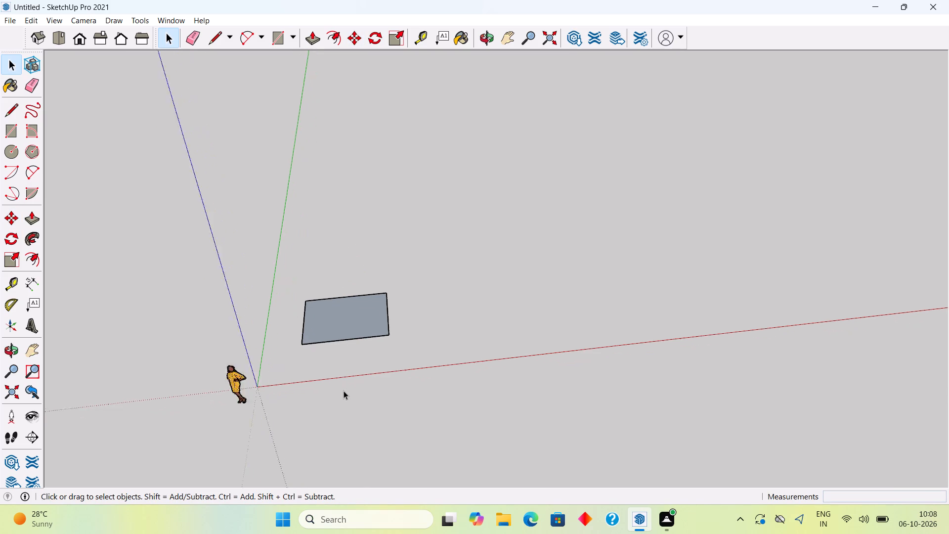
{"action": "scroll", "coordinate": [344, 391], "scroll_direction": "up", "scroll_amount": 2}
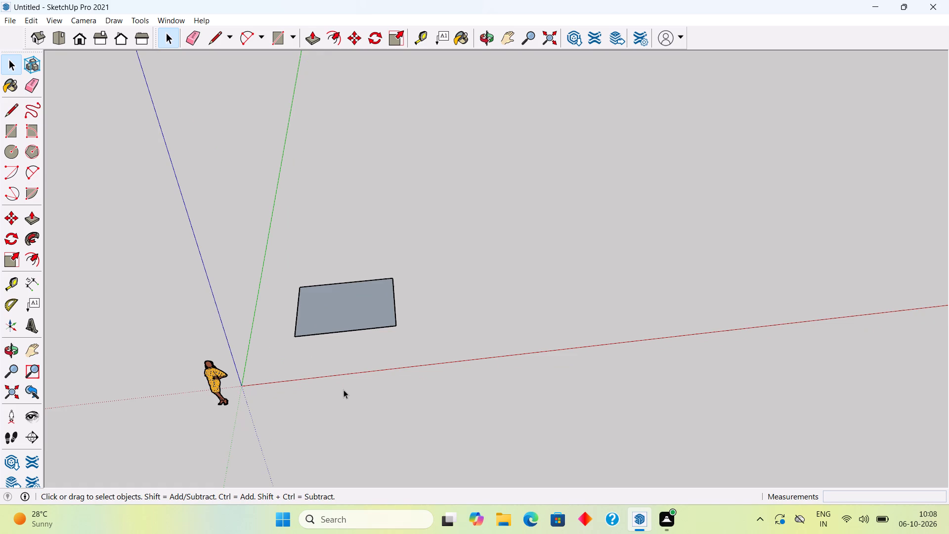
{"action": "scroll", "coordinate": [346, 288], "scroll_direction": "up", "scroll_amount": 7}
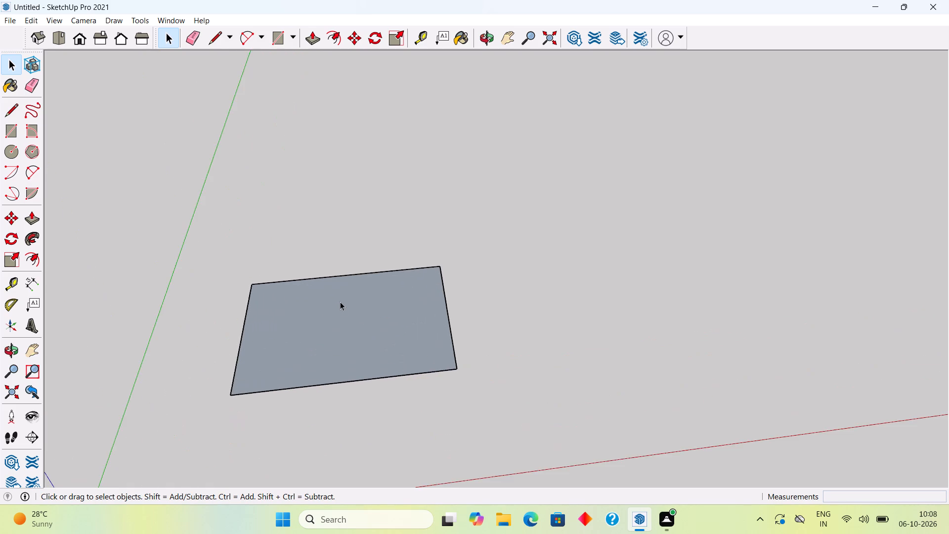
{"action": "middle_click_drag", "start_coordinate": [336, 310], "coordinate": [350, 395]}
{"action": "middle_click_drag", "start_coordinate": [263, 440], "coordinate": [262, 440]}
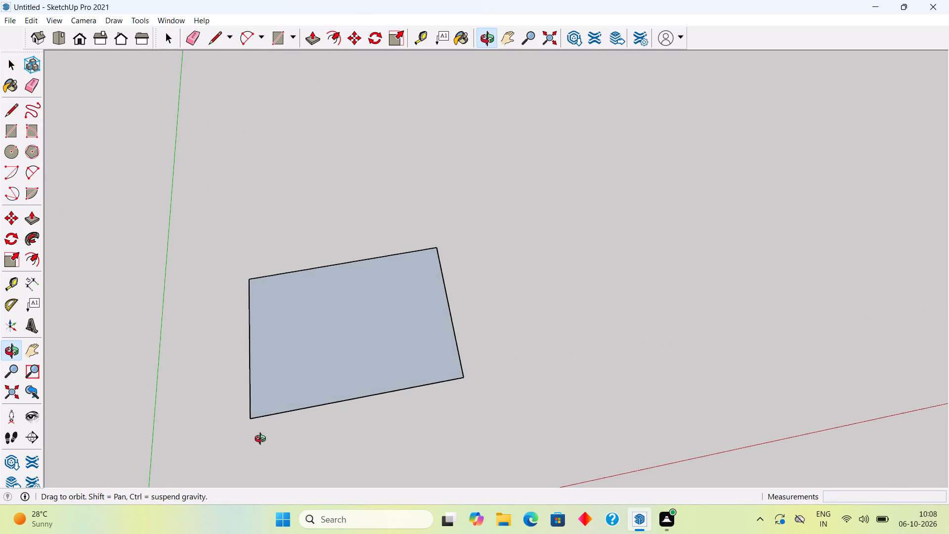
{"action": "middle_click_drag", "start_coordinate": [262, 440], "coordinate": [210, 420]}
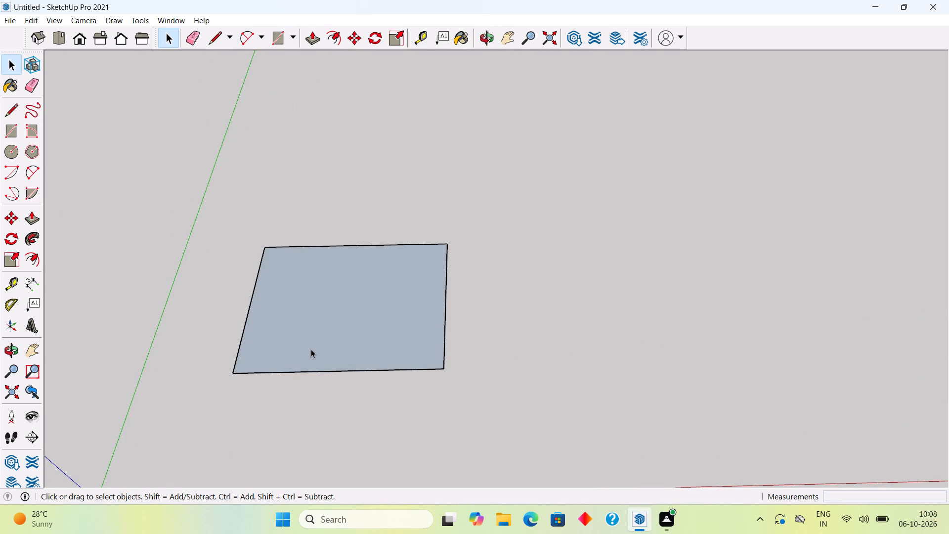
{"action": "key", "text": "p"}
{"action": "left_click", "coordinate": [317, 351]}
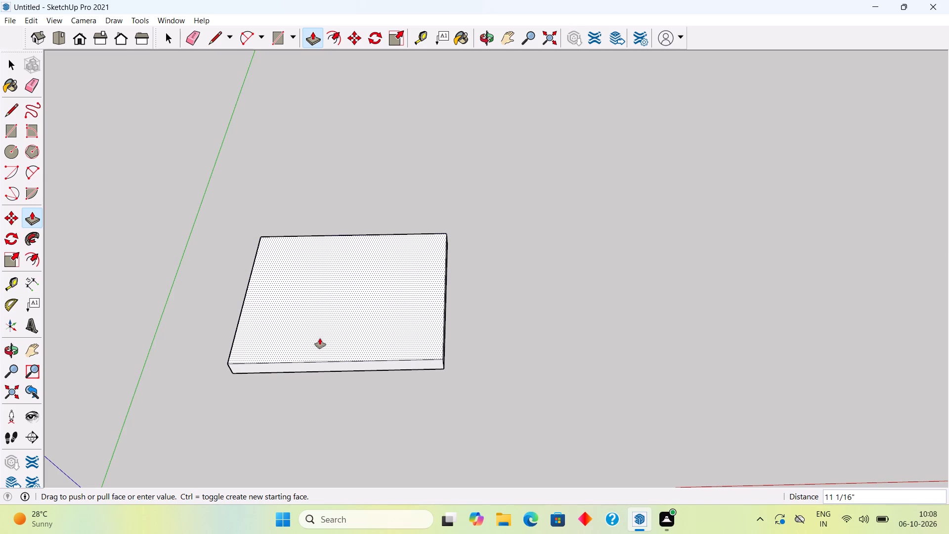
{"action": "type", "text": "6\""}
{"action": "key", "text": "Return"}
{"action": "key", "text": "space"}
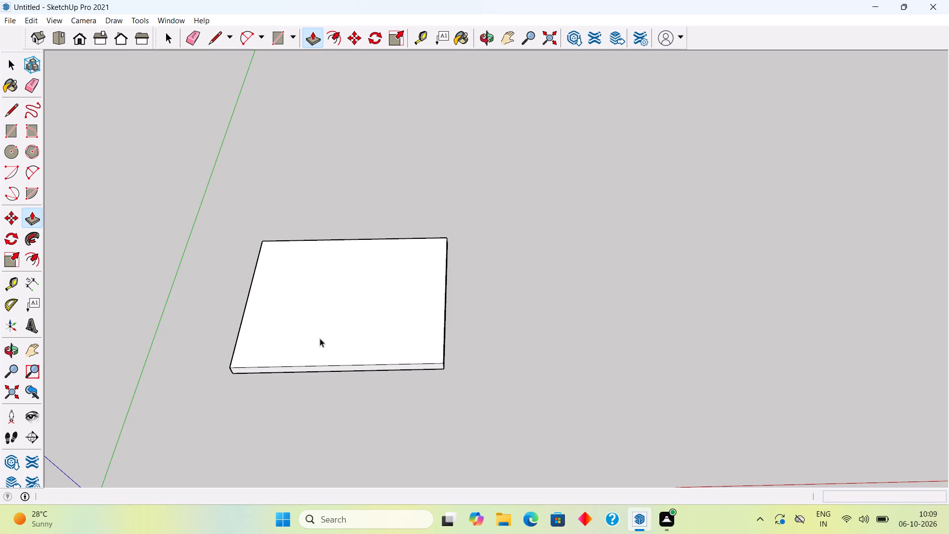
Make a group from all of the slab's geometry.
{"action": "triple_click", "coordinate": [328, 355]}
{"action": "right_click", "coordinate": [328, 355]}
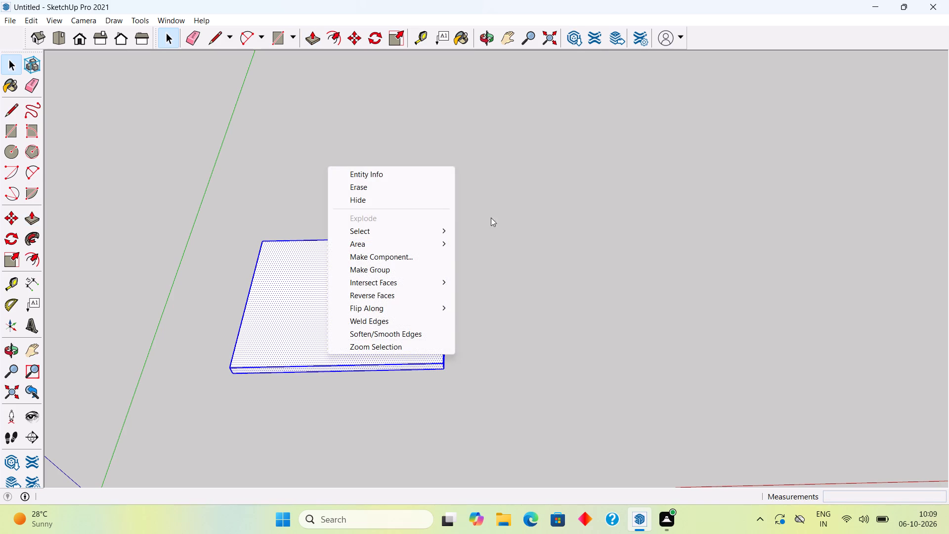
{"action": "left_click", "coordinate": [394, 269]}
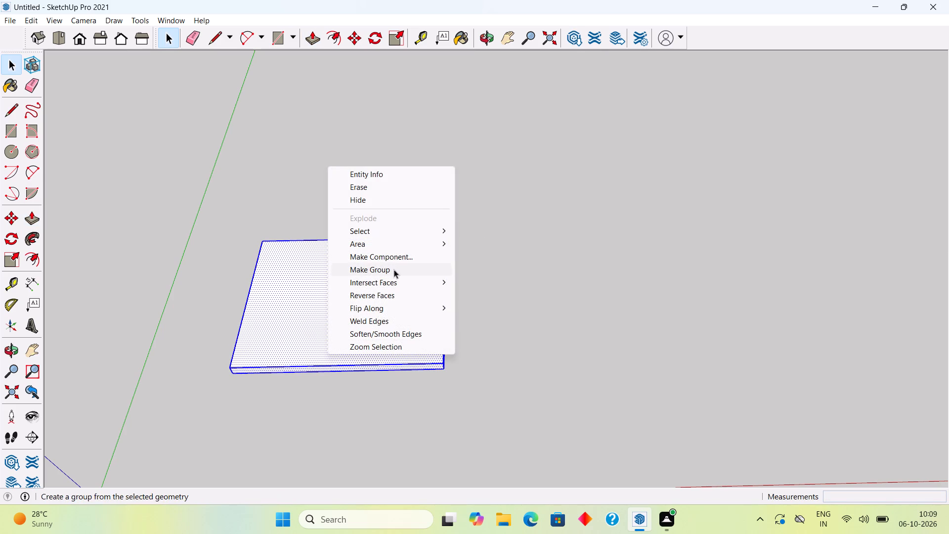
Deselect the slab and inspect it from low and high viewing angles.
{"action": "middle_click_drag", "start_coordinate": [425, 276], "coordinate": [297, 167]}
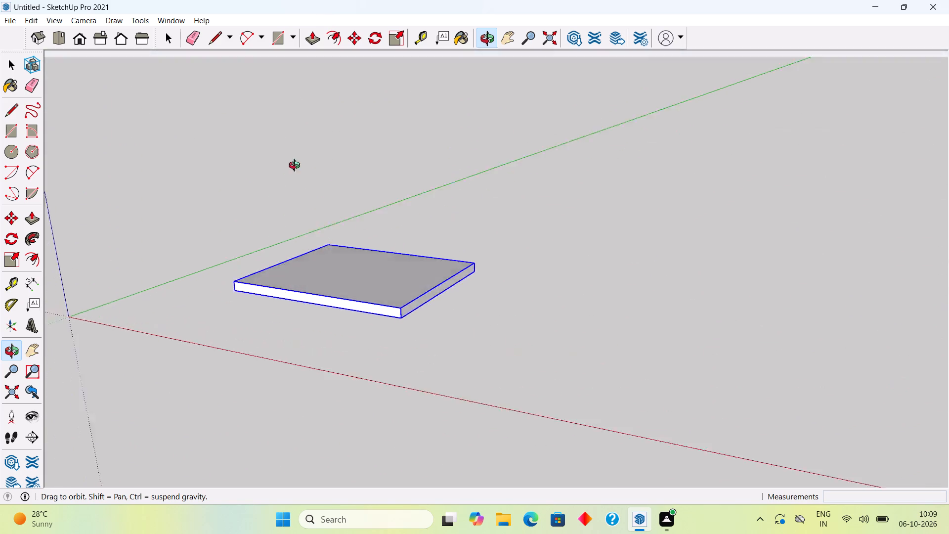
{"action": "middle_click_drag", "start_coordinate": [297, 167], "coordinate": [349, 261]}
{"action": "scroll", "coordinate": [349, 261], "scroll_direction": "down", "scroll_amount": 6}
{"action": "middle_click_drag", "start_coordinate": [345, 252], "coordinate": [511, 296]}
{"action": "scroll", "coordinate": [495, 300], "scroll_direction": "up", "scroll_amount": 3}
{"action": "scroll", "coordinate": [292, 389], "scroll_direction": "up", "scroll_amount": 6}
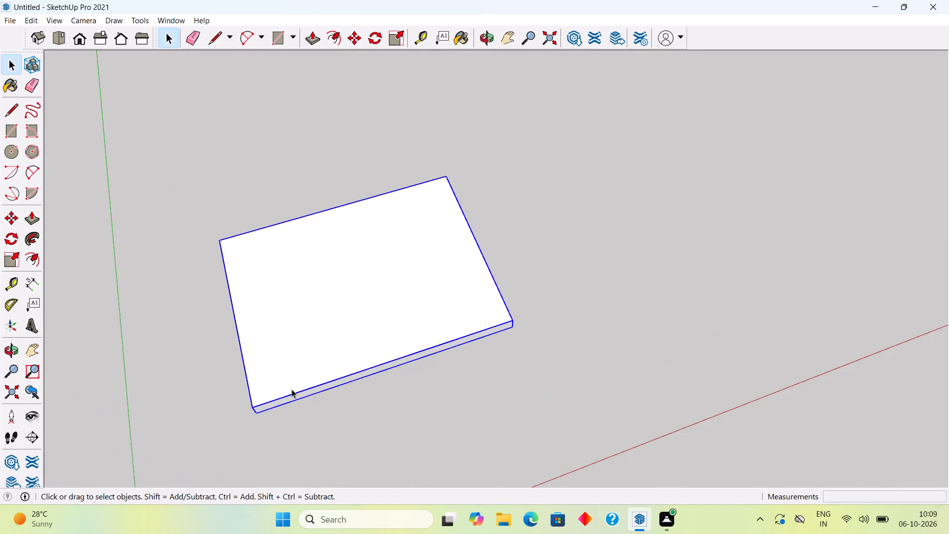
{"action": "left_click", "coordinate": [364, 440]}
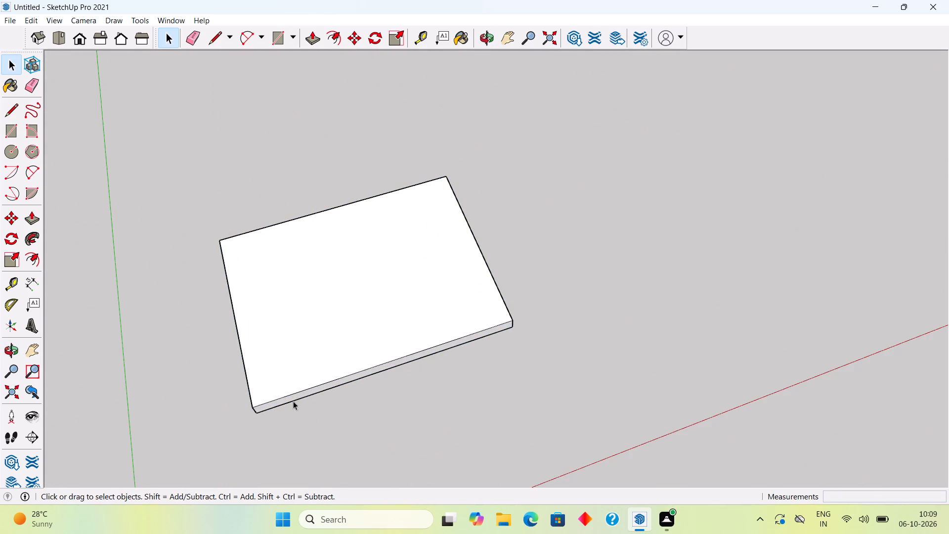
{"action": "middle_click_drag", "start_coordinate": [291, 399], "coordinate": [276, 356]}
{"action": "scroll", "coordinate": [275, 356], "scroll_direction": "down", "scroll_amount": 2}
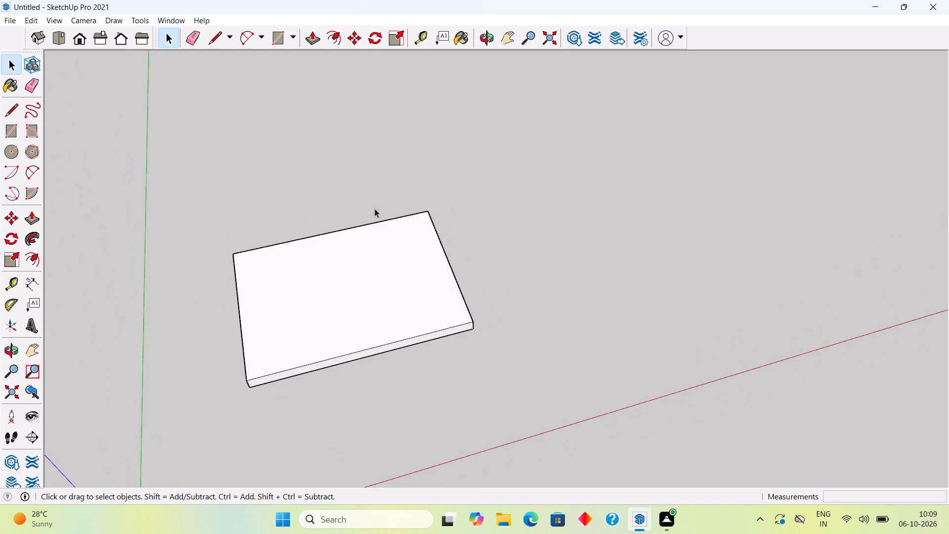
{"action": "middle_click_drag", "start_coordinate": [391, 245], "coordinate": [286, 349]}
{"action": "scroll", "coordinate": [371, 109], "scroll_direction": "up", "scroll_amount": 3}
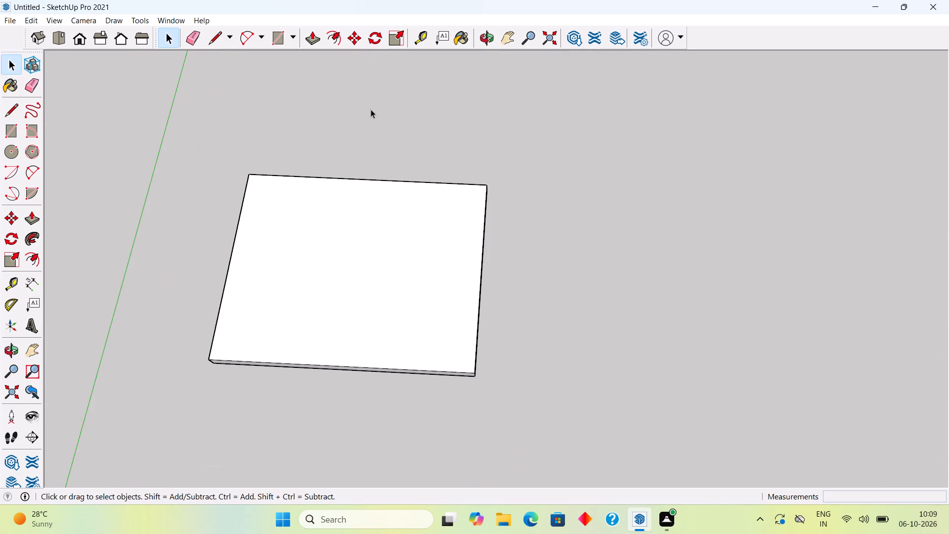
{"action": "middle_click_drag", "start_coordinate": [411, 121], "coordinate": [508, 132]}
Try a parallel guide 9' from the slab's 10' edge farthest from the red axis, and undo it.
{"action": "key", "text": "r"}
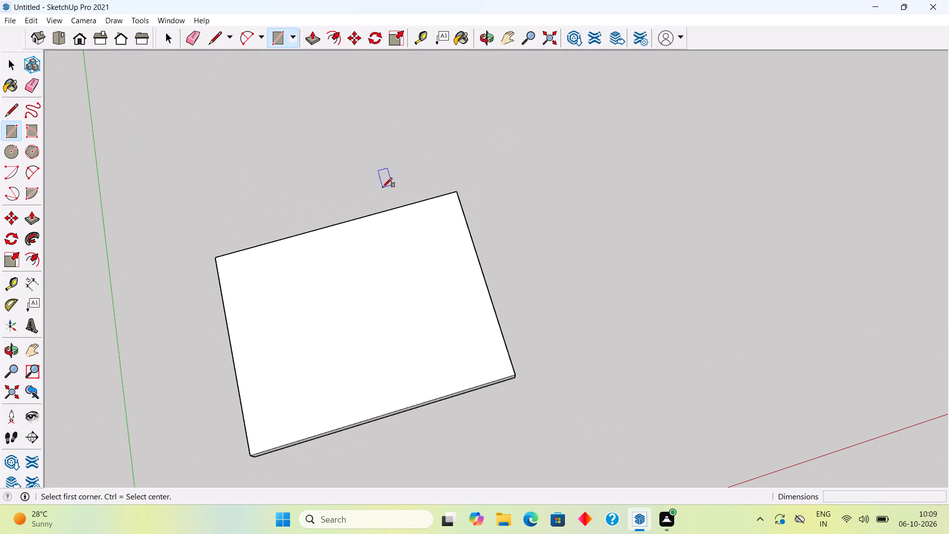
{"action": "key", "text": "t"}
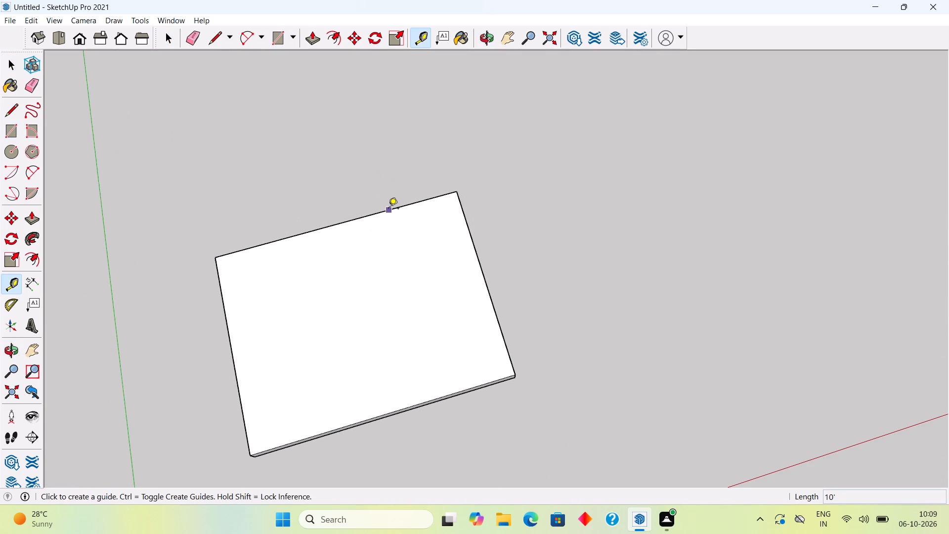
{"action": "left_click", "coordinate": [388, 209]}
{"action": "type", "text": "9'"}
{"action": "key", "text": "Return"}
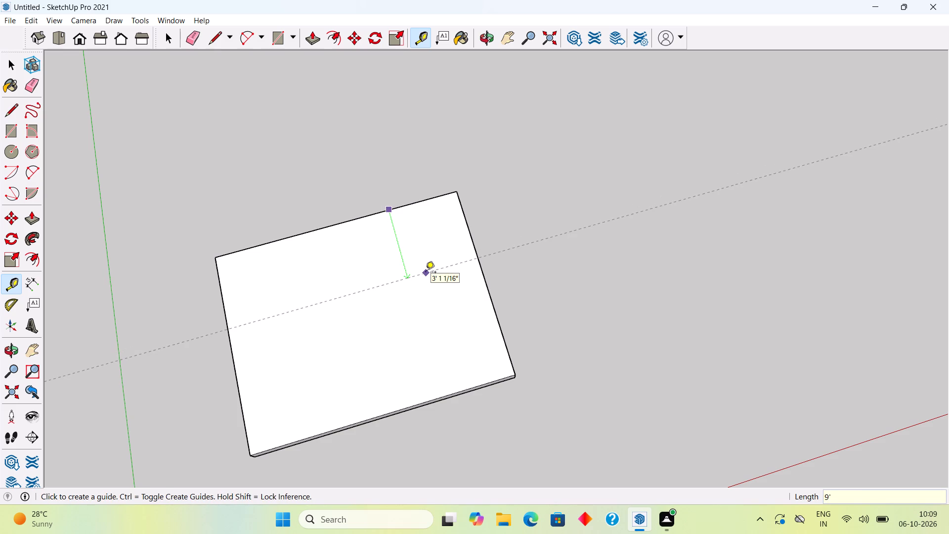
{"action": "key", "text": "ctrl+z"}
Place guides 9" inside the slab's 10' edge farthest from the red axis and its 8' edge nearest the green axis.
{"action": "left_click", "coordinate": [361, 216]}
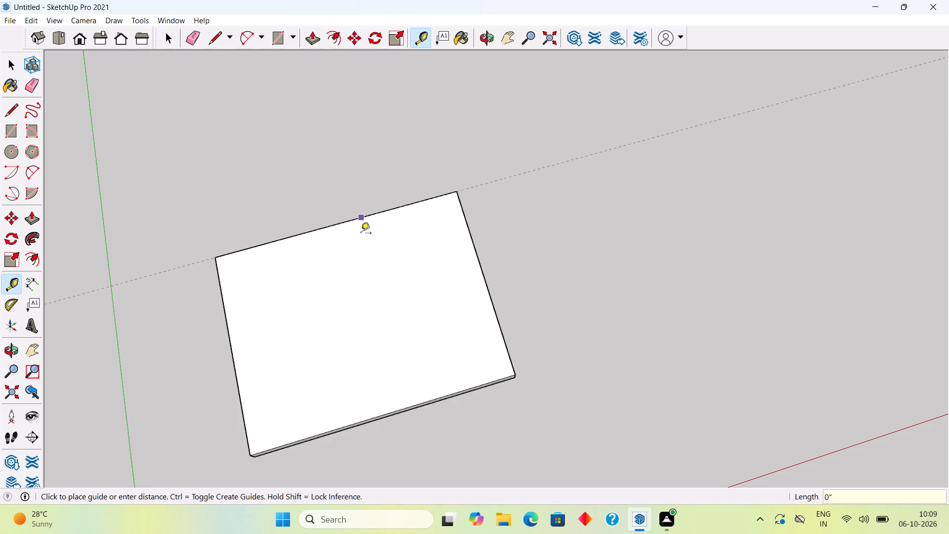
{"action": "type", "text": "9\""}
{"action": "key", "text": "Return"}
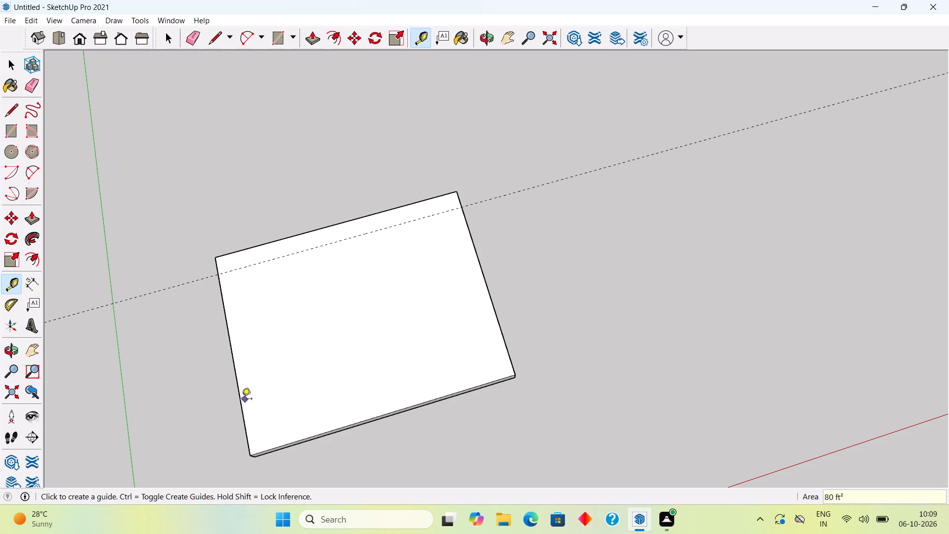
{"action": "left_click", "coordinate": [234, 381]}
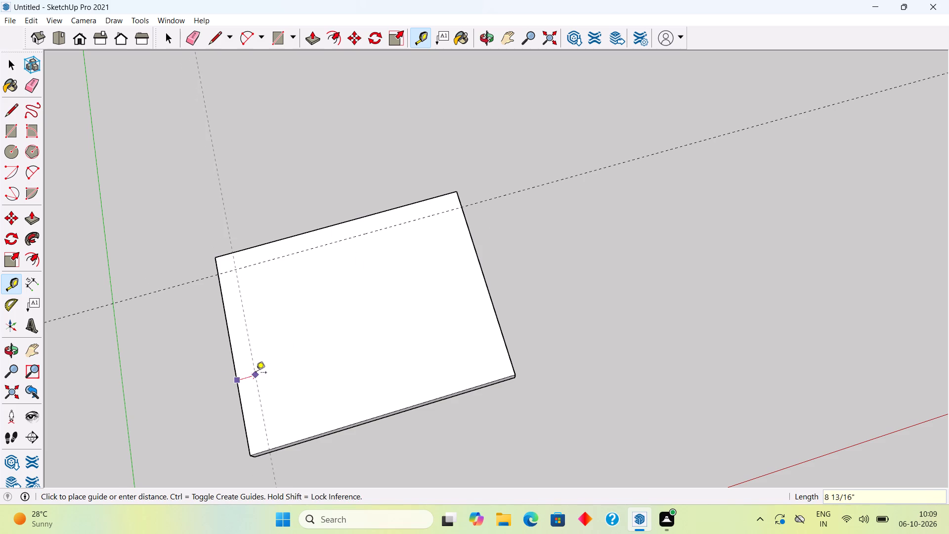
{"action": "type", "text": "9\""}
{"action": "key", "text": "Return"}
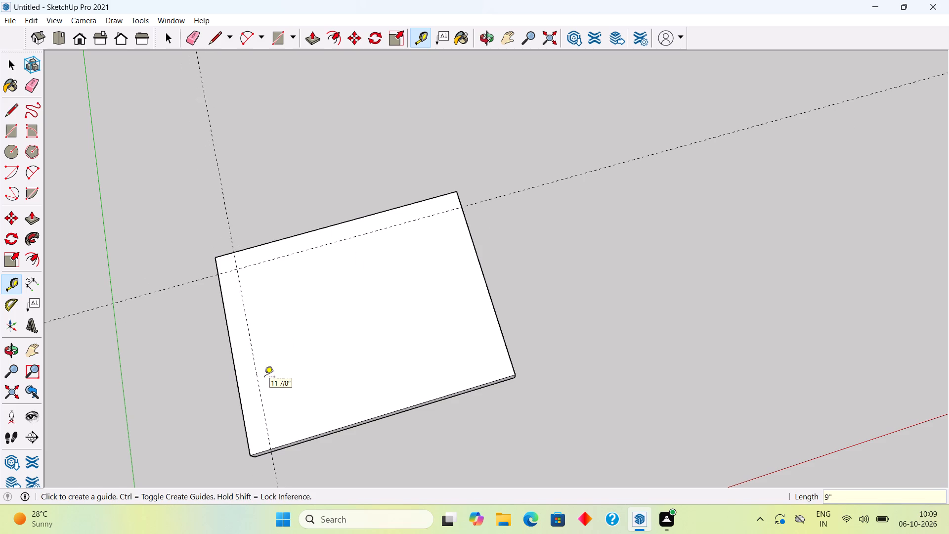
{"action": "key", "text": "space"}
Draw a 9' 3" by 9" rectangle along the slab's 10' edge farthest from the red axis and extrude it up 10'.
{"action": "type", "text": "r"}
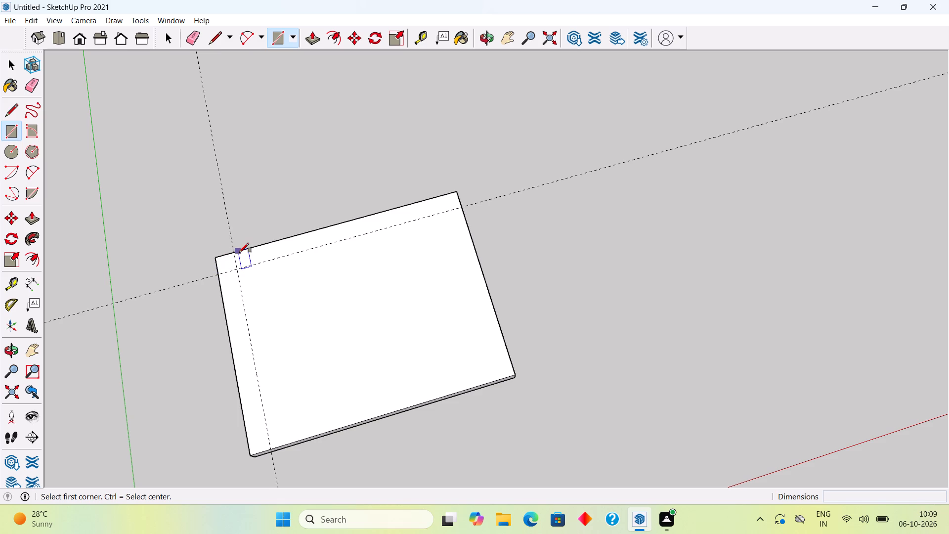
{"action": "left_click", "coordinate": [231, 251]}
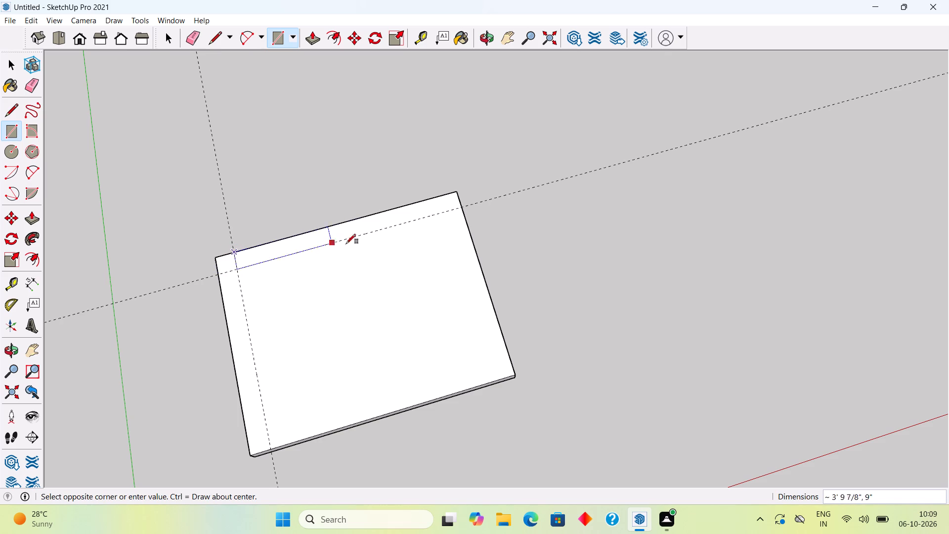
{"action": "left_click", "coordinate": [461, 208]}
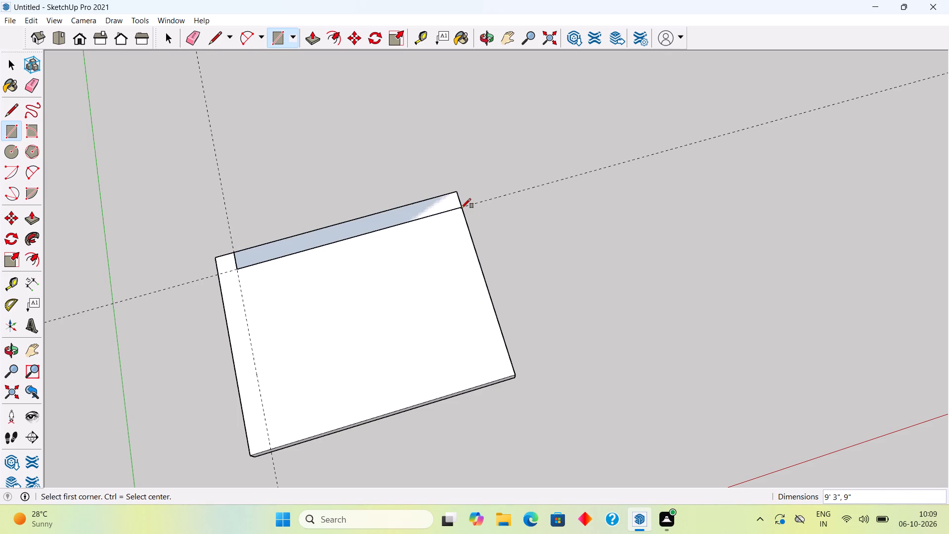
{"action": "key", "text": "space"}
{"action": "type", "text": "p"}
{"action": "left_click", "coordinate": [432, 201]}
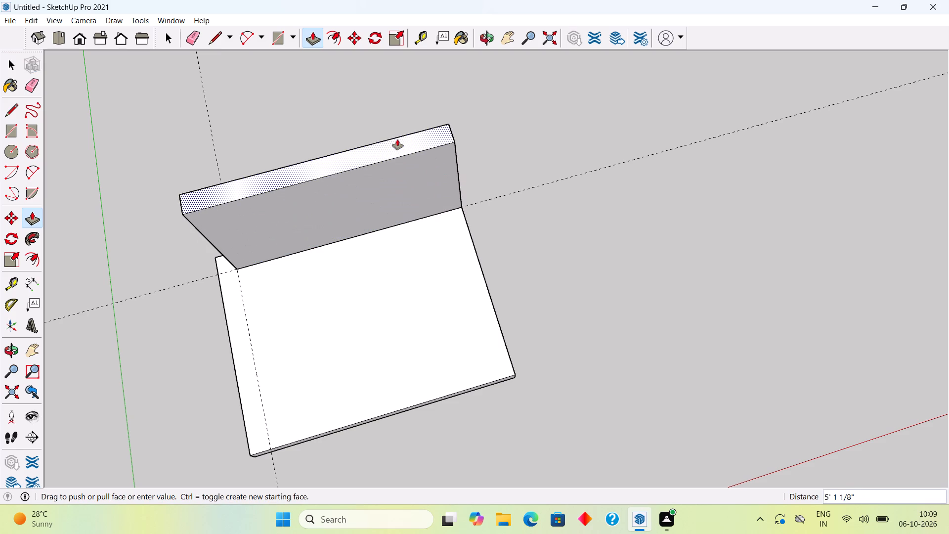
{"action": "type", "text": "10'"}
{"action": "key", "text": "Return"}
{"action": "key", "text": "space"}
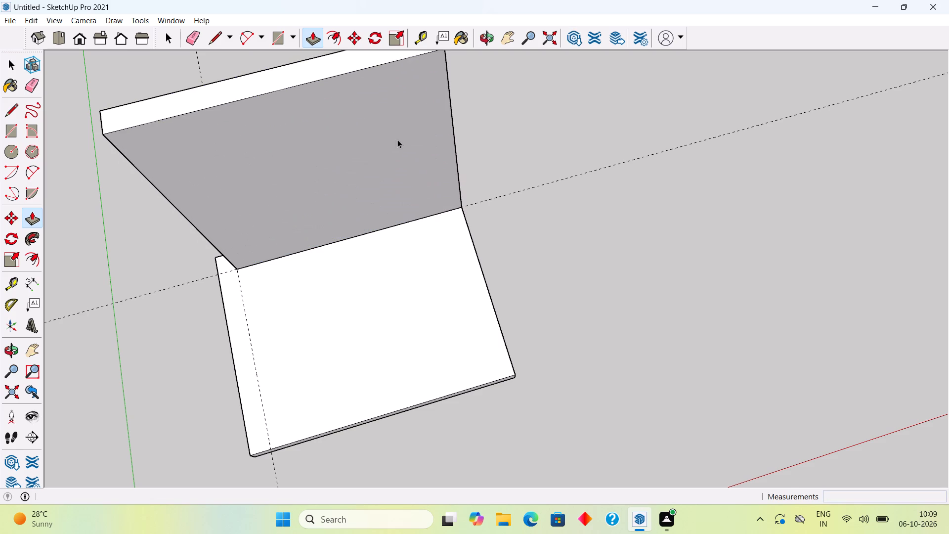
Make a group from all geometry of the new 10' high wall.
{"action": "triple_click", "coordinate": [397, 139]}
{"action": "right_click", "coordinate": [397, 139]}
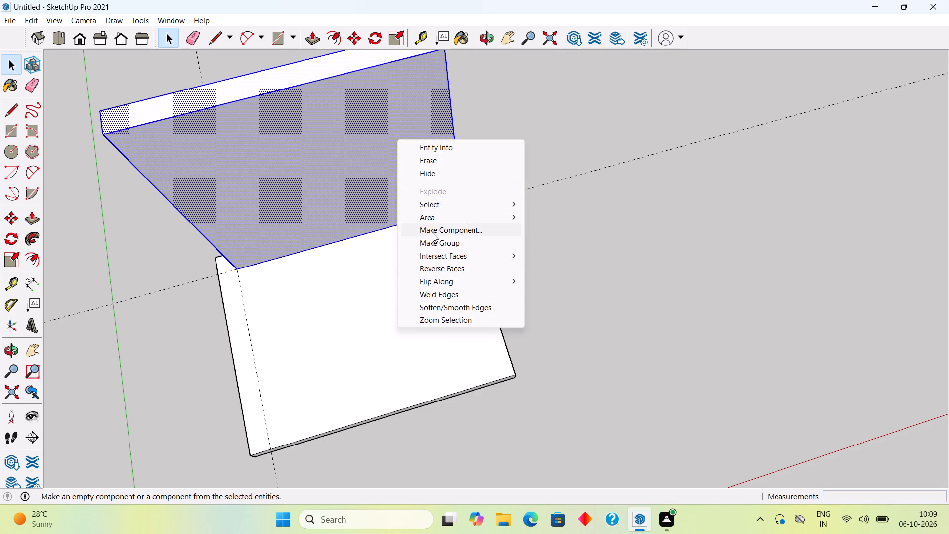
{"action": "left_click", "coordinate": [435, 241]}
Draw a 9" wide rectangle along the slab's full 8' edge nearest the green axis and extrude it level with the first wall, 10' high.
{"action": "middle_click_drag", "start_coordinate": [365, 286], "coordinate": [470, 200]}
{"action": "scroll", "coordinate": [473, 193], "scroll_direction": "down", "scroll_amount": 1}
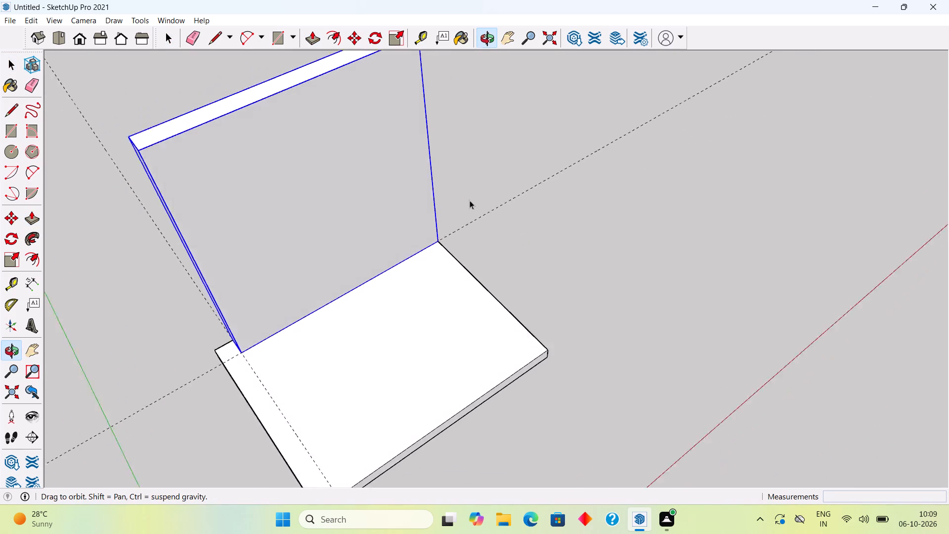
{"action": "middle_click_drag", "start_coordinate": [470, 200], "coordinate": [471, 197]}
{"action": "scroll", "coordinate": [470, 200], "scroll_direction": "down", "scroll_amount": 2}
{"action": "middle_click_drag", "start_coordinate": [316, 445], "coordinate": [262, 418]}
{"action": "key", "text": "r"}
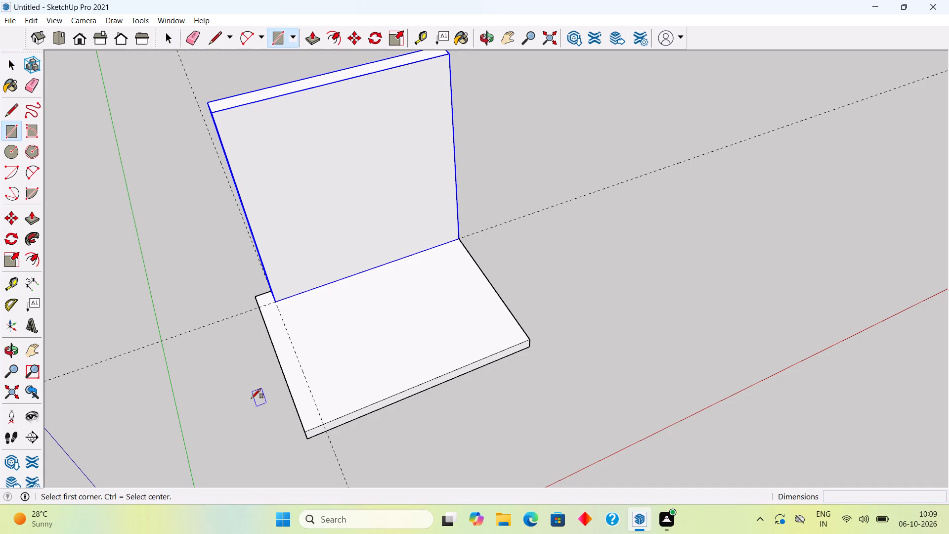
{"action": "left_click", "coordinate": [254, 298]}
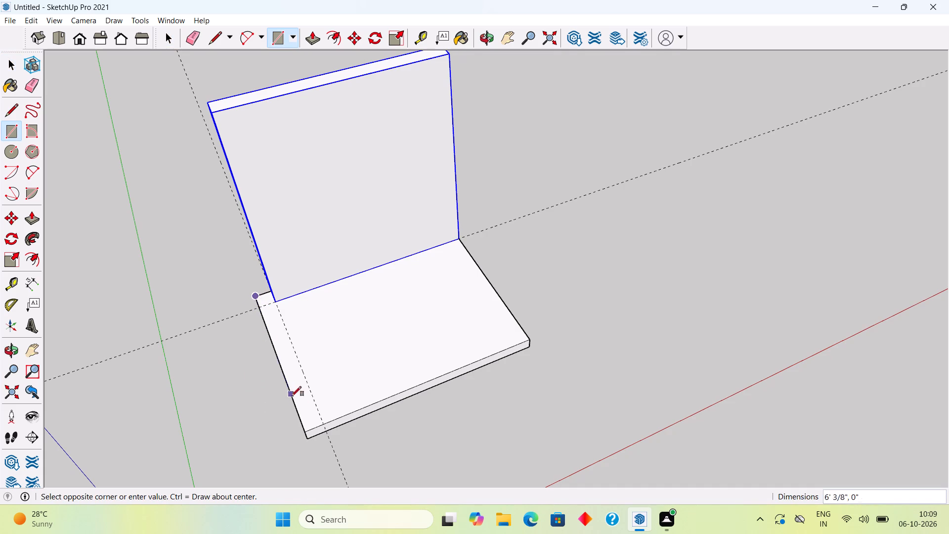
{"action": "left_click", "coordinate": [326, 424]}
{"action": "key", "text": "space"}
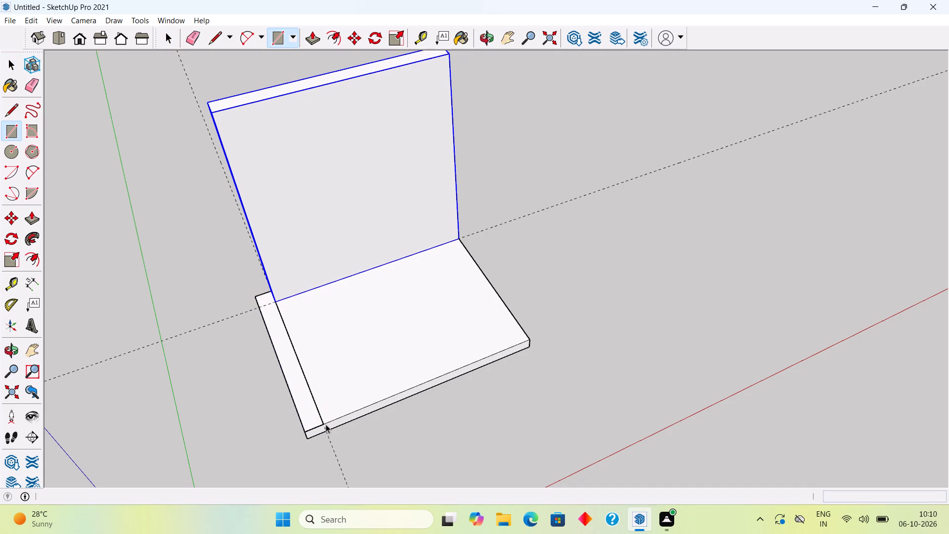
{"action": "key", "text": "p"}
{"action": "left_click", "coordinate": [309, 411]}
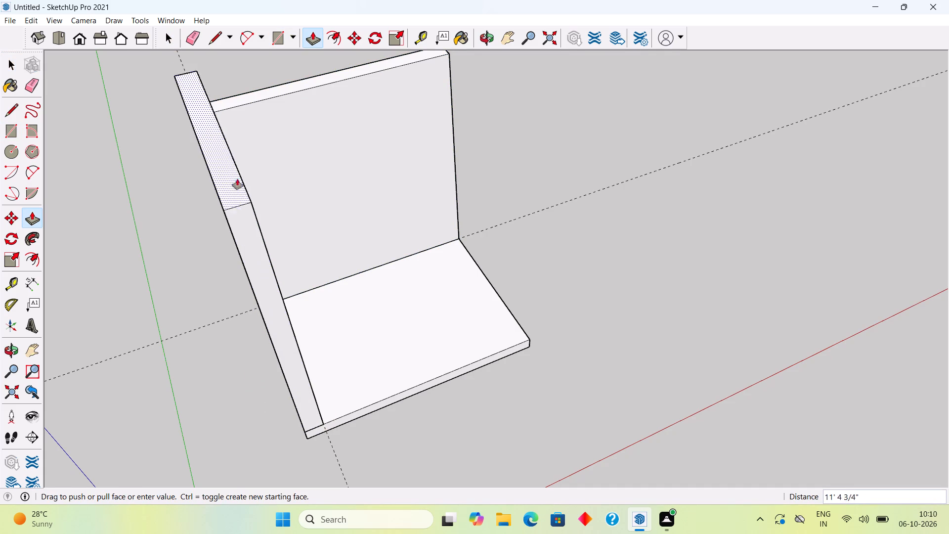
{"action": "left_click", "coordinate": [327, 75]}
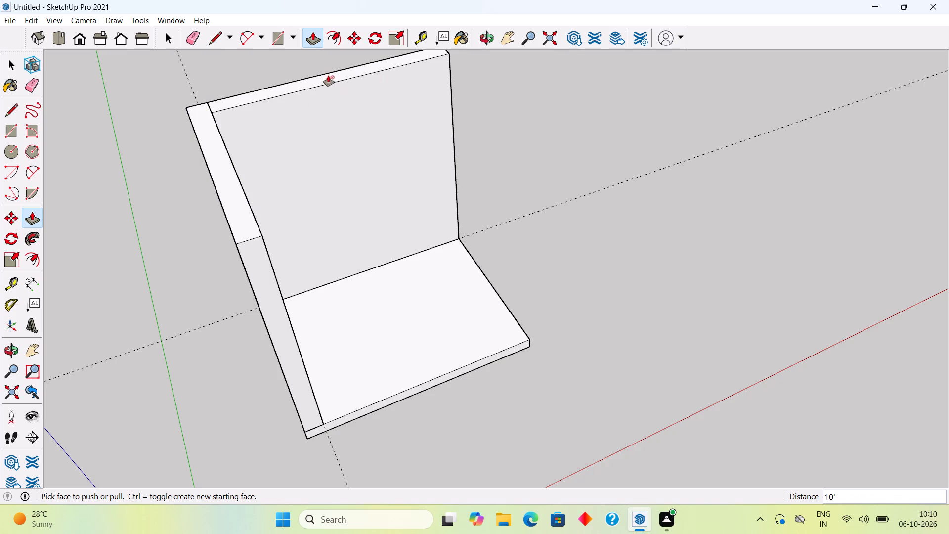
Make a group from all geometry of the wall on the slab's 8' edge, and deselect it.
{"action": "key", "text": "space"}
{"action": "left_click", "coordinate": [264, 312]}
{"action": "double_click", "coordinate": [264, 312]}
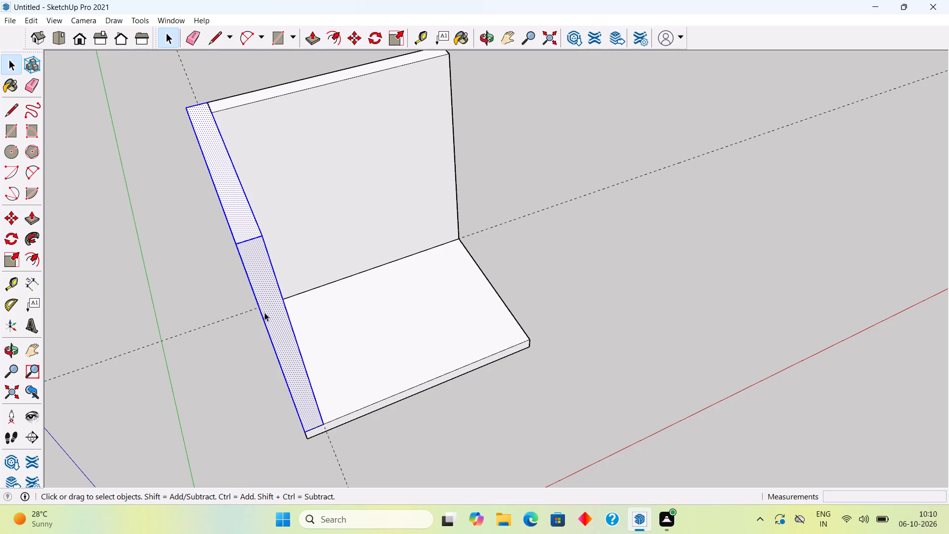
{"action": "right_click", "coordinate": [264, 312]}
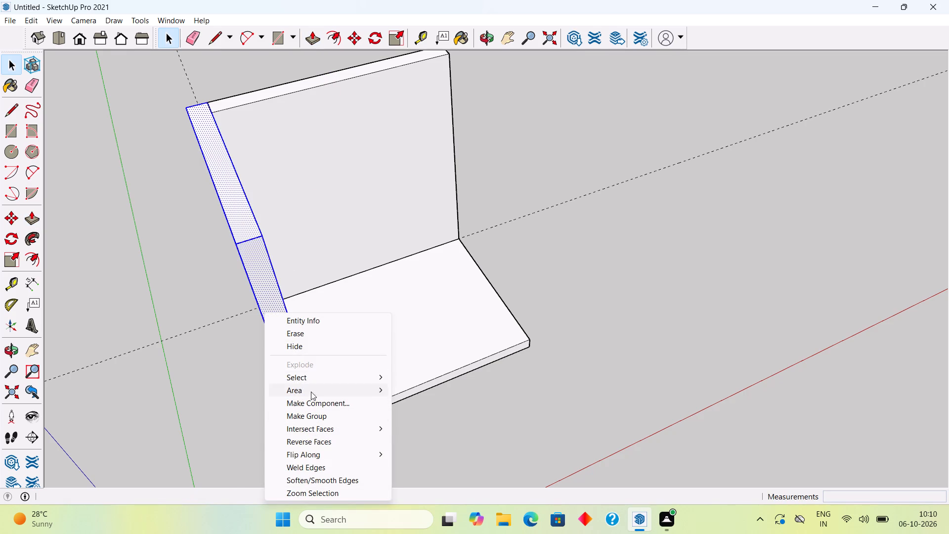
{"action": "middle_click_drag", "start_coordinate": [86, 245], "coordinate": [355, 212]}
{"action": "middle_click_drag", "start_coordinate": [284, 277], "coordinate": [354, 202]}
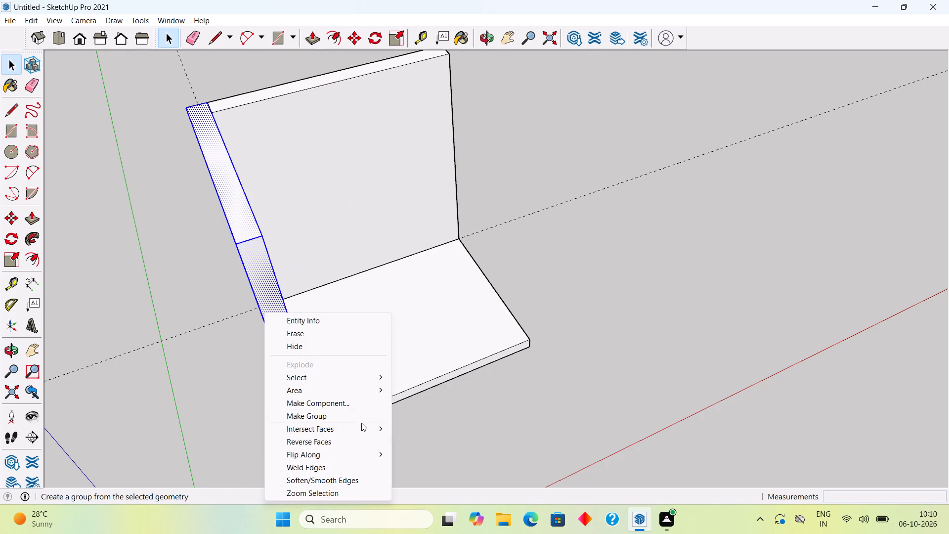
{"action": "left_click", "coordinate": [353, 412]}
{"action": "middle_click_drag", "start_coordinate": [125, 316], "coordinate": [68, 284]}
{"action": "left_click", "coordinate": [535, 336]}
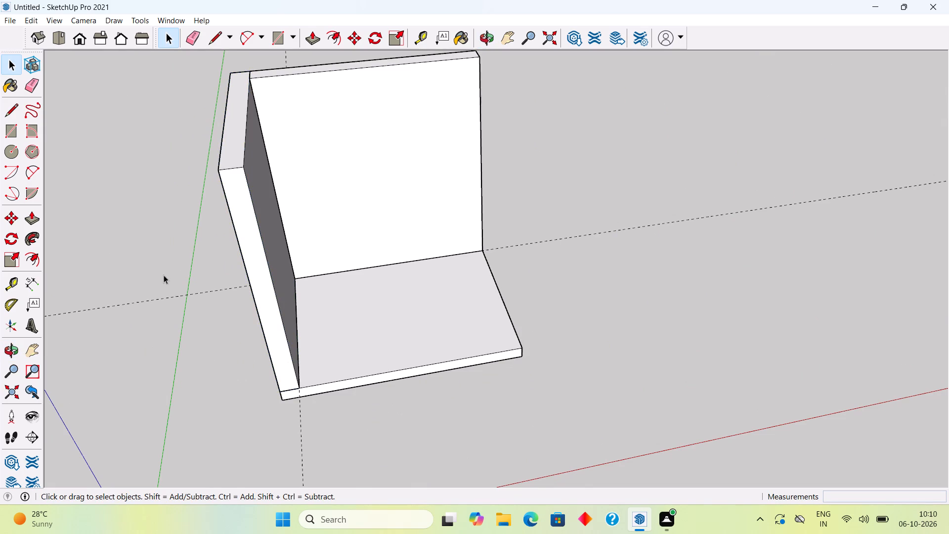
Inside the slab group, extend the slab 7' outward from its open side face along the 10' edge nearest the red axis.
{"action": "scroll", "coordinate": [164, 275], "scroll_direction": "down", "scroll_amount": 4}
{"action": "middle_click_drag", "start_coordinate": [218, 250], "coordinate": [68, 239]}
{"action": "scroll", "coordinate": [362, 220], "scroll_direction": "up", "scroll_amount": 5}
{"action": "scroll", "coordinate": [362, 220], "scroll_direction": "down", "scroll_amount": 4}
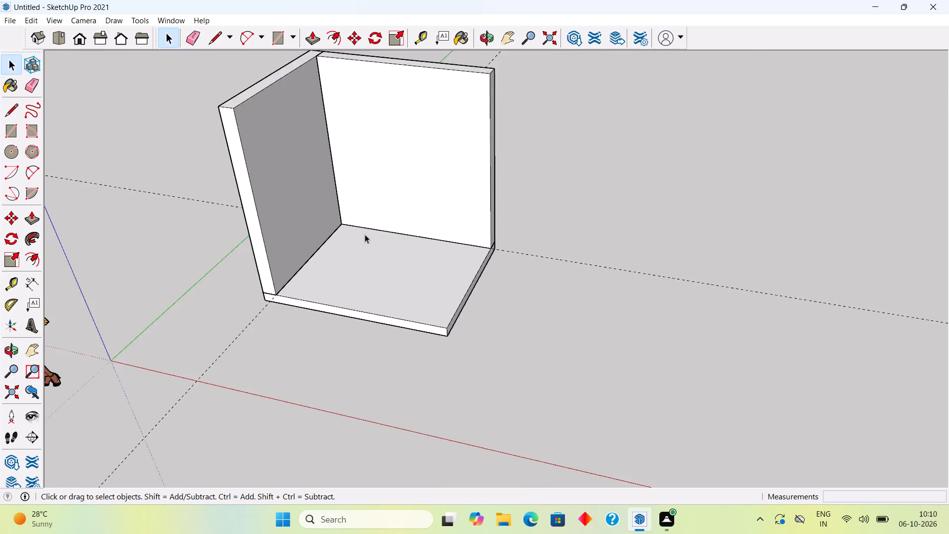
{"action": "scroll", "coordinate": [365, 234], "scroll_direction": "down", "scroll_amount": 5}
{"action": "scroll", "coordinate": [320, 98], "scroll_direction": "up", "scroll_amount": 5}
{"action": "scroll", "coordinate": [364, 198], "scroll_direction": "up", "scroll_amount": 5}
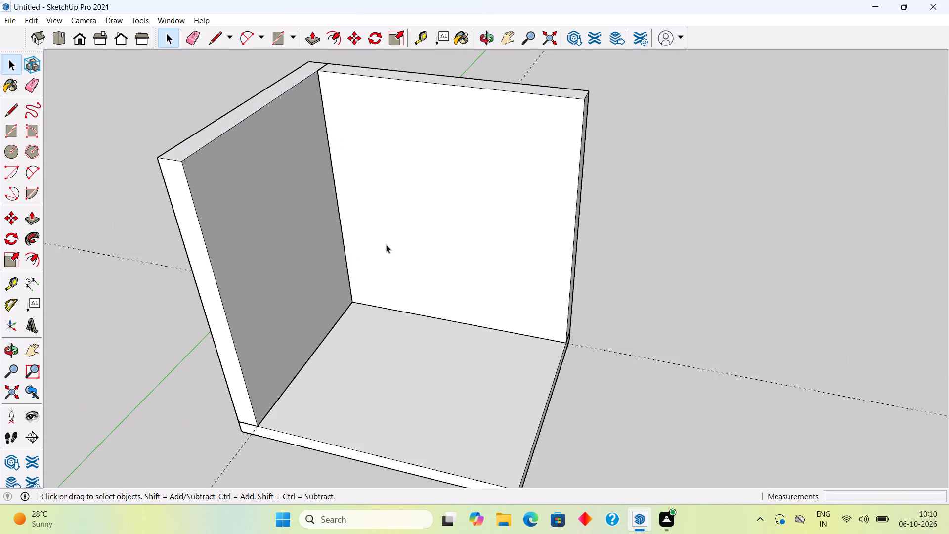
{"action": "middle_click_drag", "start_coordinate": [345, 209], "coordinate": [170, 171]}
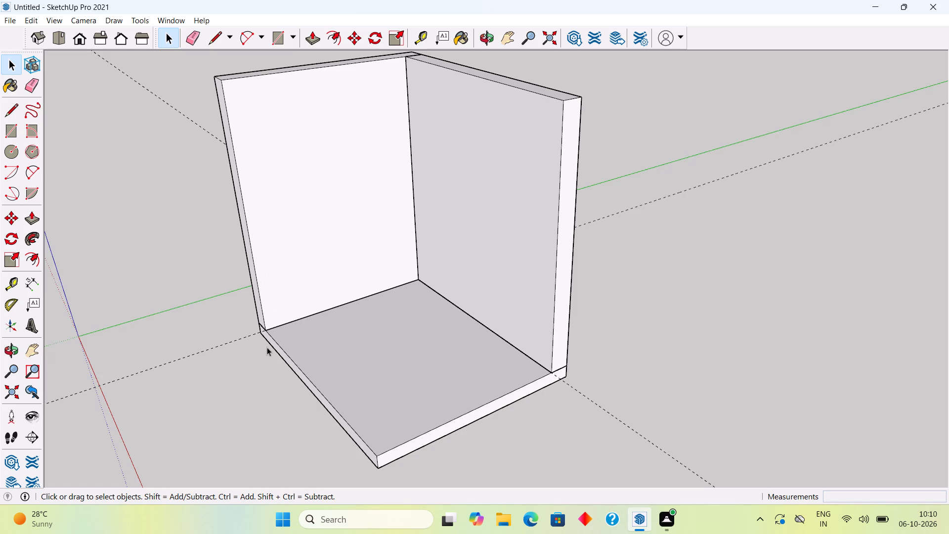
{"action": "triple_click", "coordinate": [280, 350]}
{"action": "scroll", "coordinate": [280, 350], "scroll_direction": "up", "scroll_amount": 6}
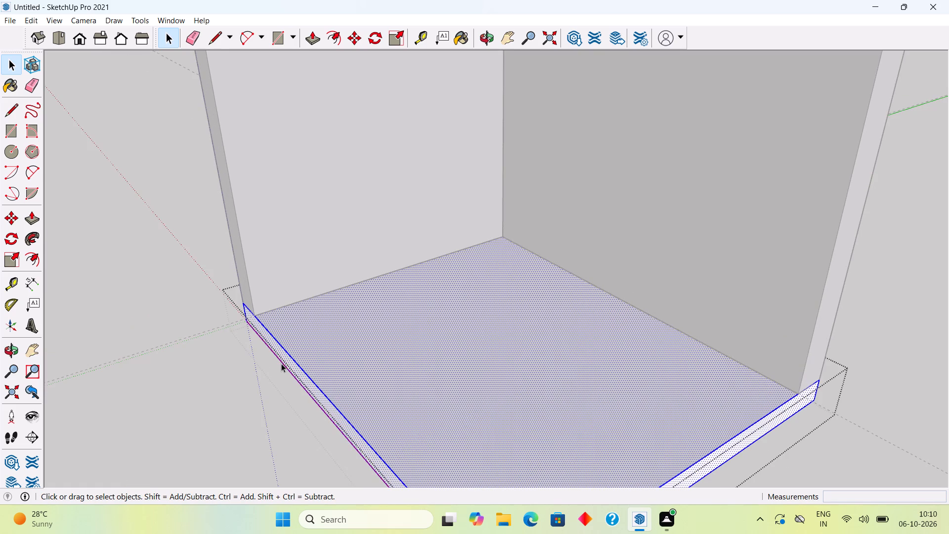
{"action": "key", "text": "p"}
{"action": "left_click", "coordinate": [291, 367]}
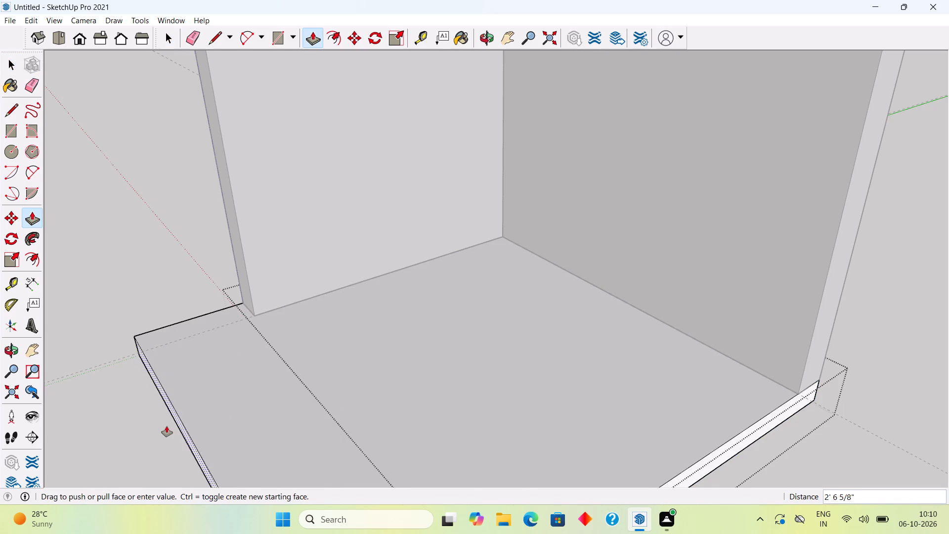
{"action": "scroll", "coordinate": [167, 426], "scroll_direction": "down", "scroll_amount": 20}
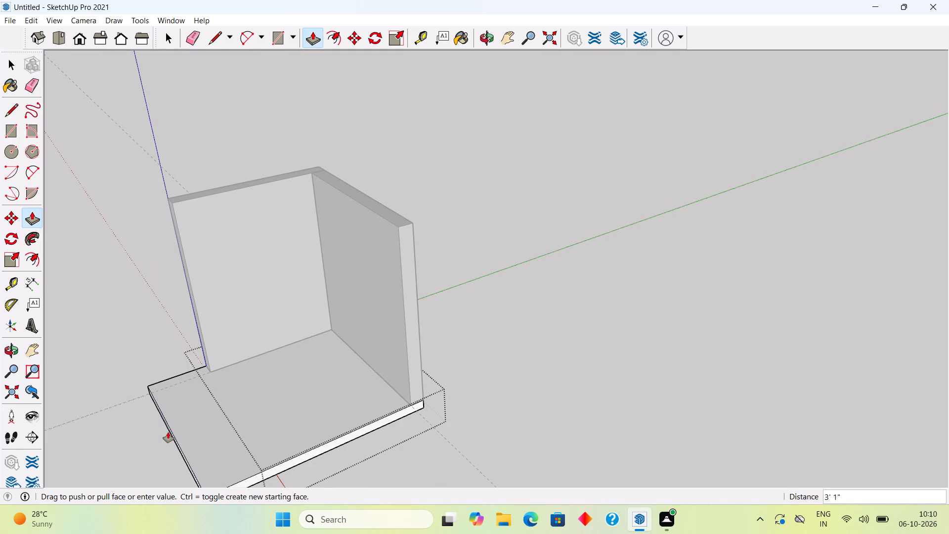
{"action": "key", "text": "7"}
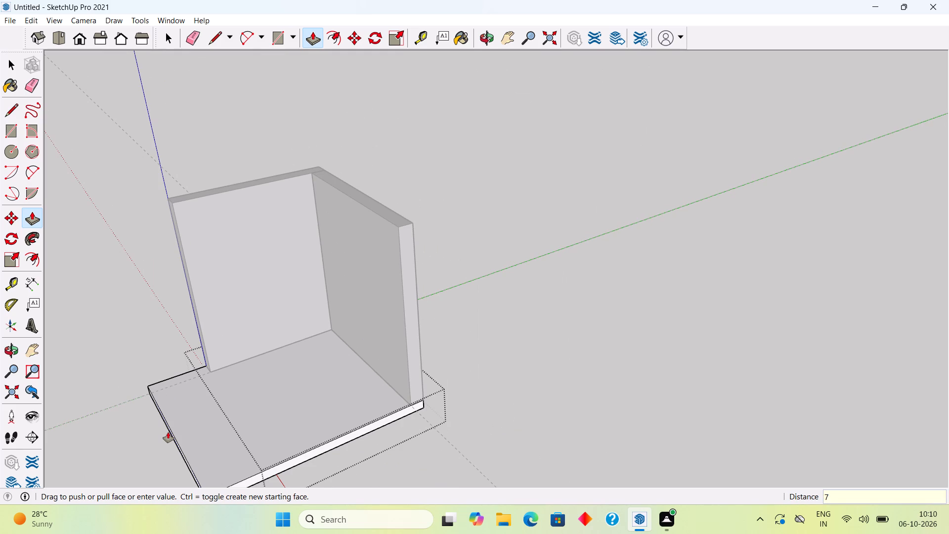
{"action": "key", "text": "apostrophe"}
{"action": "key", "text": "Return"}
{"action": "key", "text": "space"}
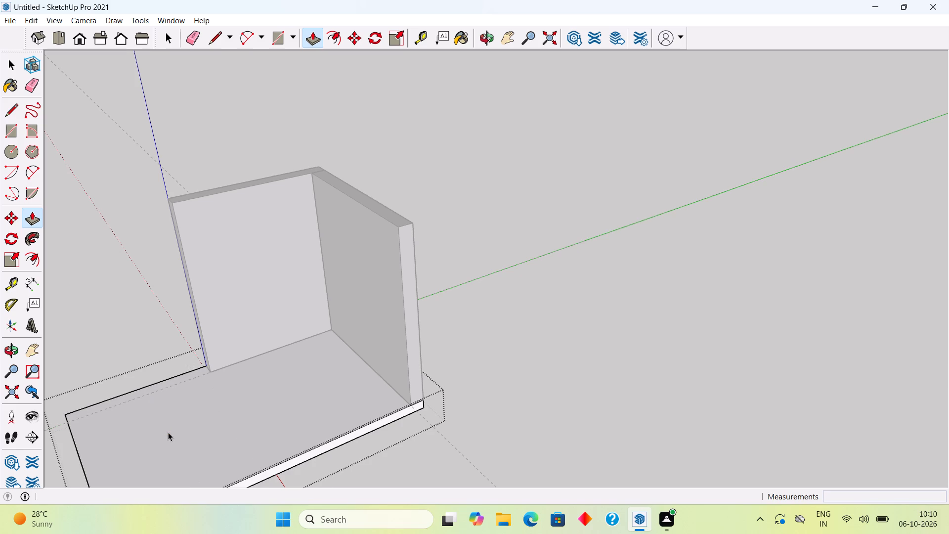
Inside the group of the wall nearest the green axis, extend its free end face 7' to meet the slab's extended edge.
{"action": "scroll", "coordinate": [295, 0], "scroll_direction": "down", "scroll_amount": 7}
{"action": "scroll", "coordinate": [369, 299], "scroll_direction": "down", "scroll_amount": 11}
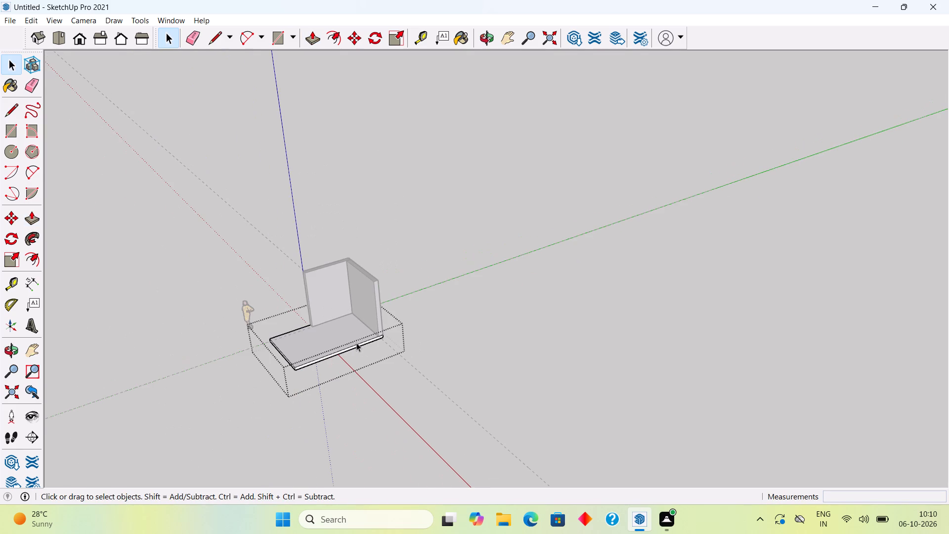
{"action": "middle_click_drag", "start_coordinate": [353, 338], "coordinate": [365, 330], "text": "shift"}
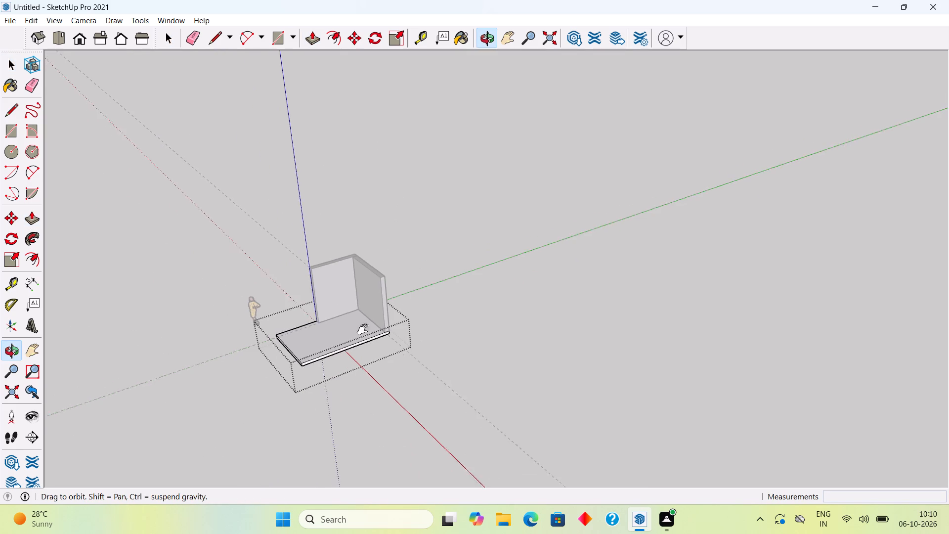
{"action": "middle_click_drag", "start_coordinate": [365, 330], "coordinate": [519, 292], "text": "shift"}
{"action": "scroll", "coordinate": [460, 290], "scroll_direction": "up", "scroll_amount": 7}
{"action": "scroll", "coordinate": [458, 285], "scroll_direction": "down", "scroll_amount": 1}
{"action": "scroll", "coordinate": [458, 285], "scroll_direction": "up", "scroll_amount": 4}
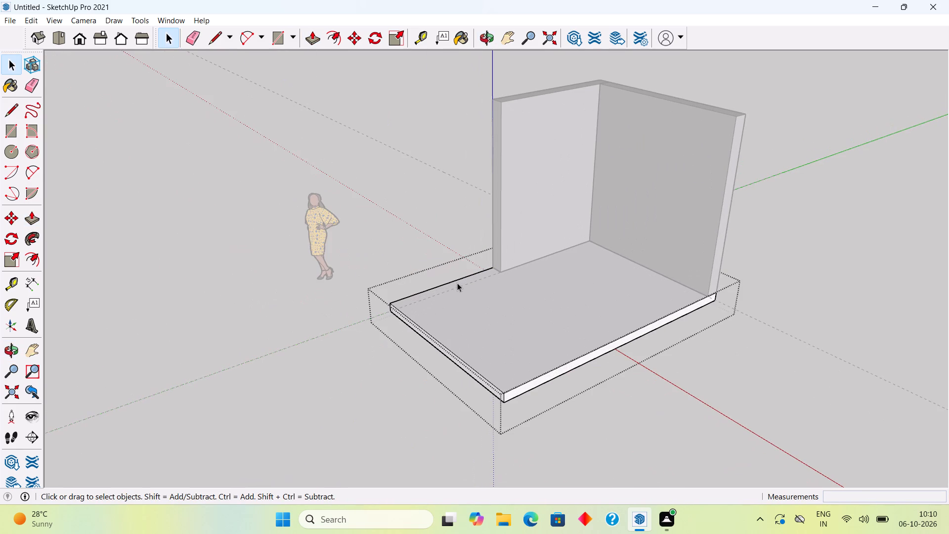
{"action": "left_click", "coordinate": [504, 223]}
{"action": "triple_click", "coordinate": [494, 225]}
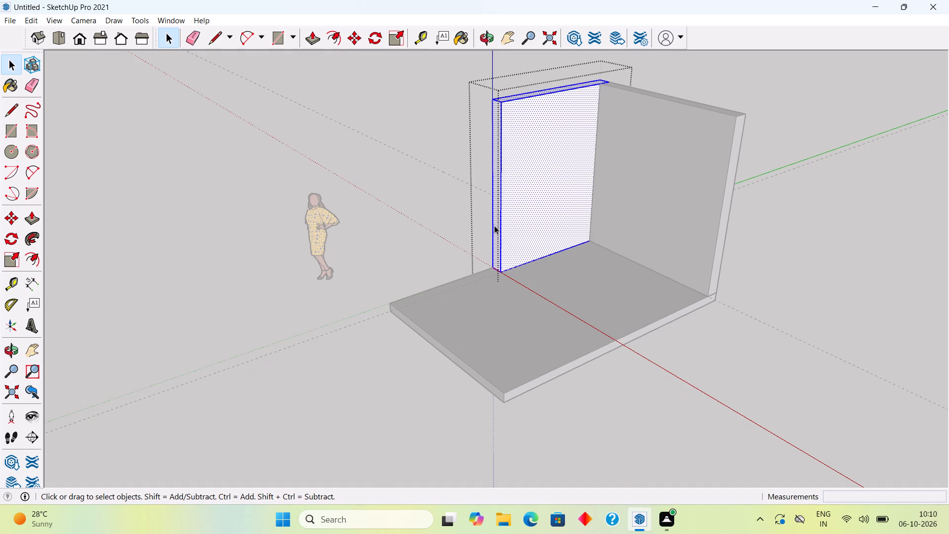
{"action": "key", "text": "p"}
{"action": "left_click", "coordinate": [494, 225]}
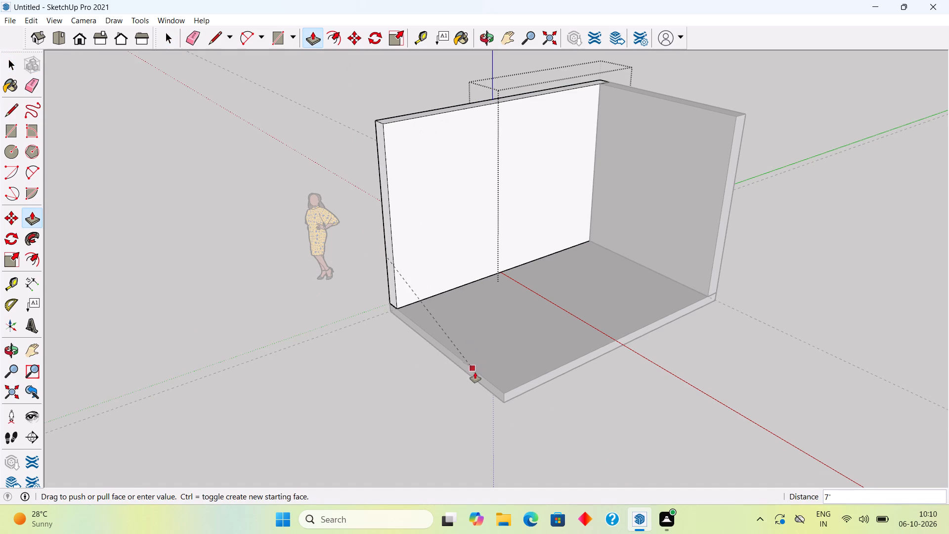
{"action": "left_click", "coordinate": [475, 372]}
{"action": "key", "text": "space"}
{"action": "left_click", "coordinate": [464, 388]}
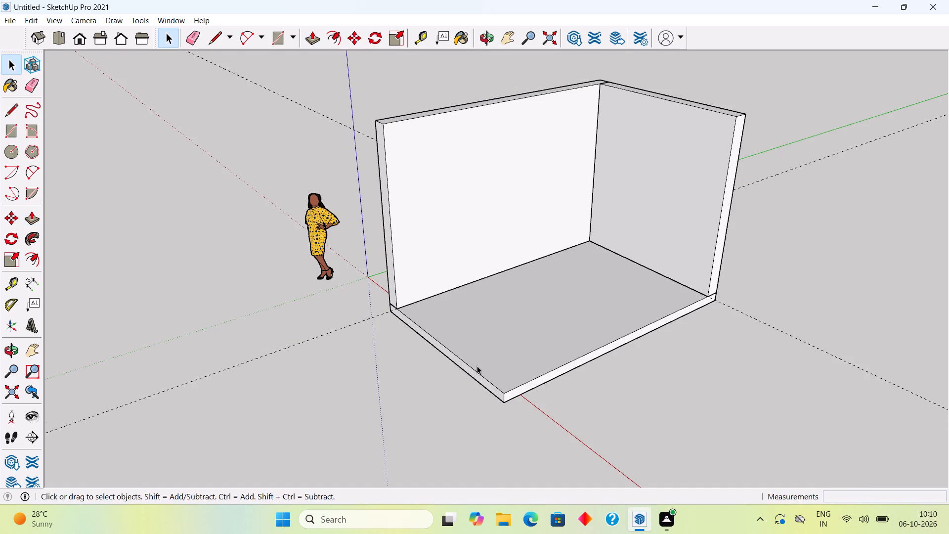
Select the slab and both walls and move them together about 7' 2" along the green axis, away from the red axis.
{"action": "left_click", "coordinate": [477, 365]}
{"action": "left_click", "coordinate": [470, 278], "text": "shift"}
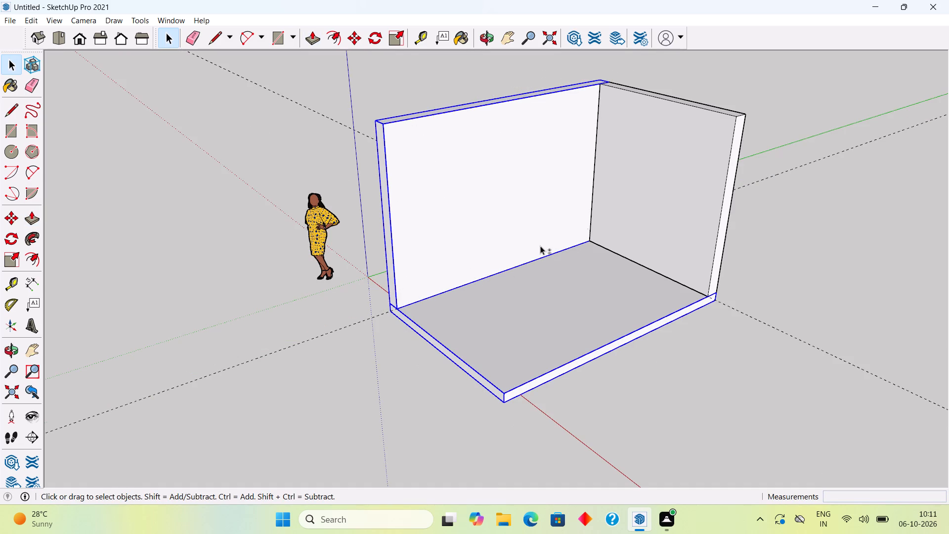
{"action": "left_click", "coordinate": [618, 217], "text": "shift"}
{"action": "key", "text": "m"}
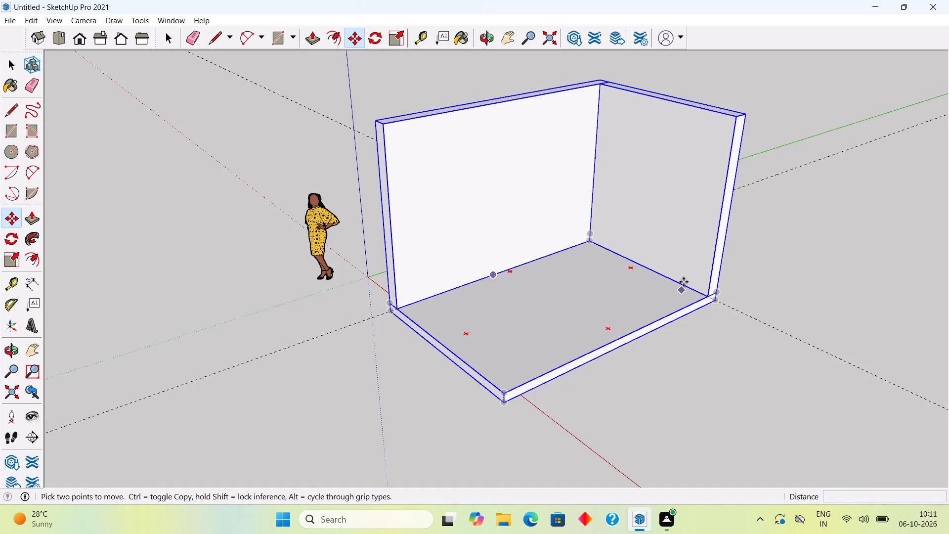
{"action": "left_click", "coordinate": [713, 292]}
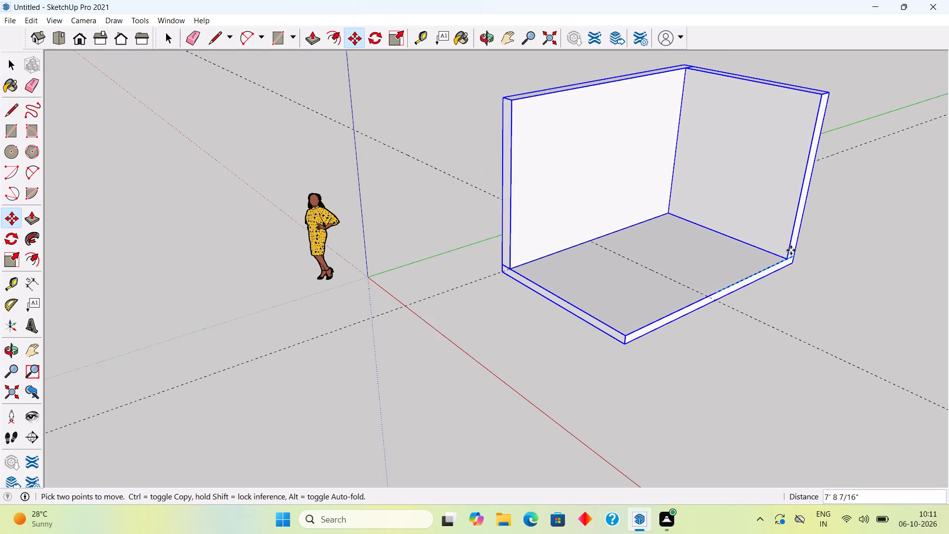
{"action": "left_click", "coordinate": [789, 258]}
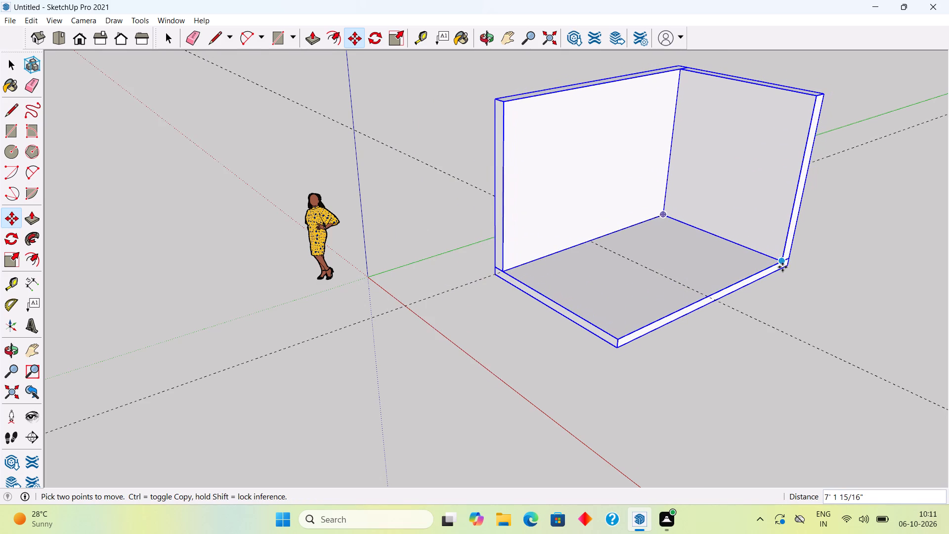
Deselect the moved slab and walls, and delete all guide lines from the model.
{"action": "key", "text": "space"}
{"action": "left_click", "coordinate": [392, 251]}
{"action": "middle_click_drag", "start_coordinate": [641, 429], "coordinate": [727, 337]}
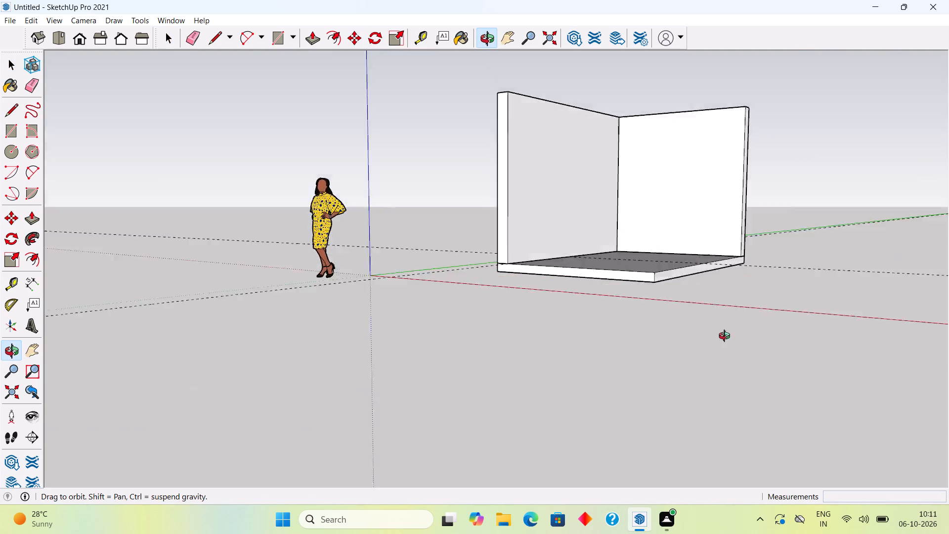
{"action": "middle_click_drag", "start_coordinate": [727, 337], "coordinate": [749, 429]}
{"action": "scroll", "coordinate": [749, 429], "scroll_direction": "down", "scroll_amount": 2}
{"action": "scroll", "coordinate": [604, 252], "scroll_direction": "down", "scroll_amount": 1}
{"action": "scroll", "coordinate": [591, 245], "scroll_direction": "up", "scroll_amount": 2}
{"action": "middle_click_drag", "start_coordinate": [631, 250], "coordinate": [414, 253]}
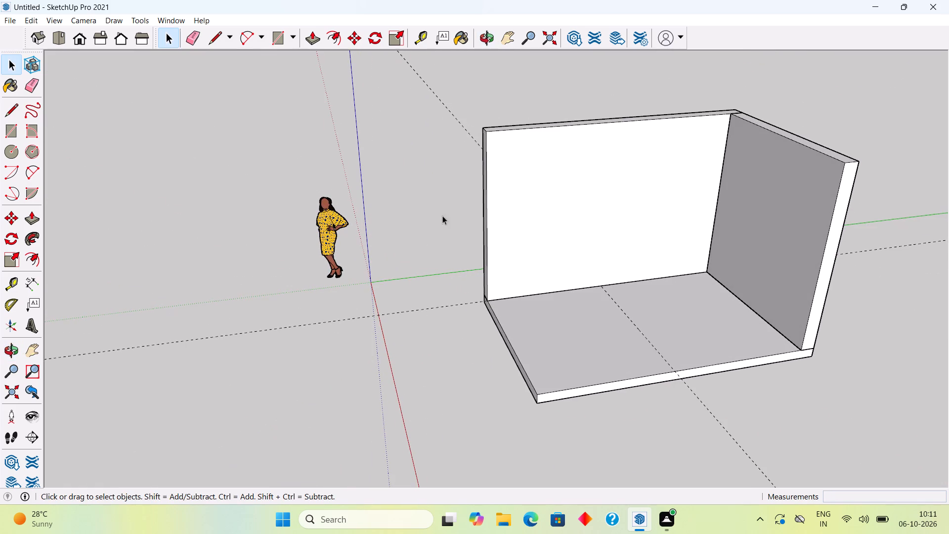
{"action": "left_click", "coordinate": [27, 23]}
{"action": "left_click", "coordinate": [81, 125]}
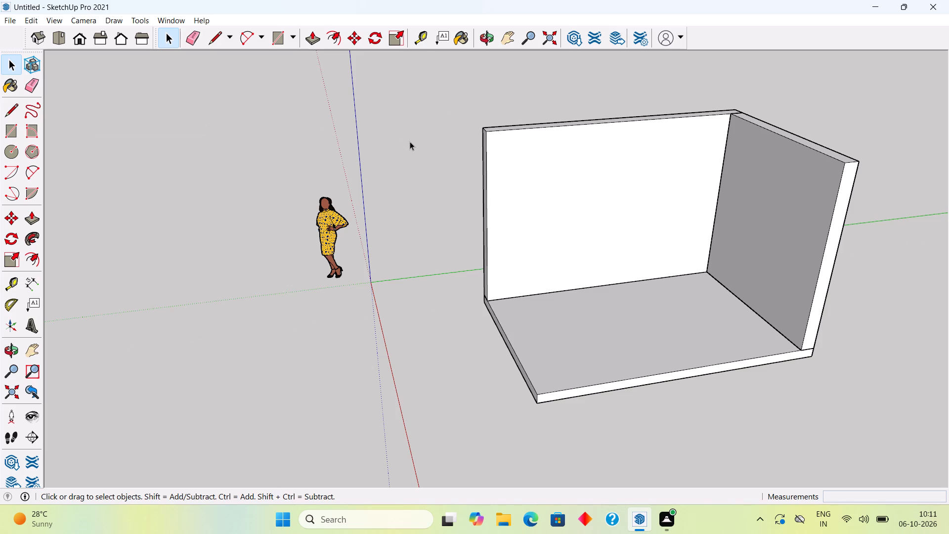
Measure the longer wall's inner face from its free vertical edge to the corner with the other wall.
{"action": "middle_click_drag", "start_coordinate": [536, 237], "coordinate": [499, 251]}
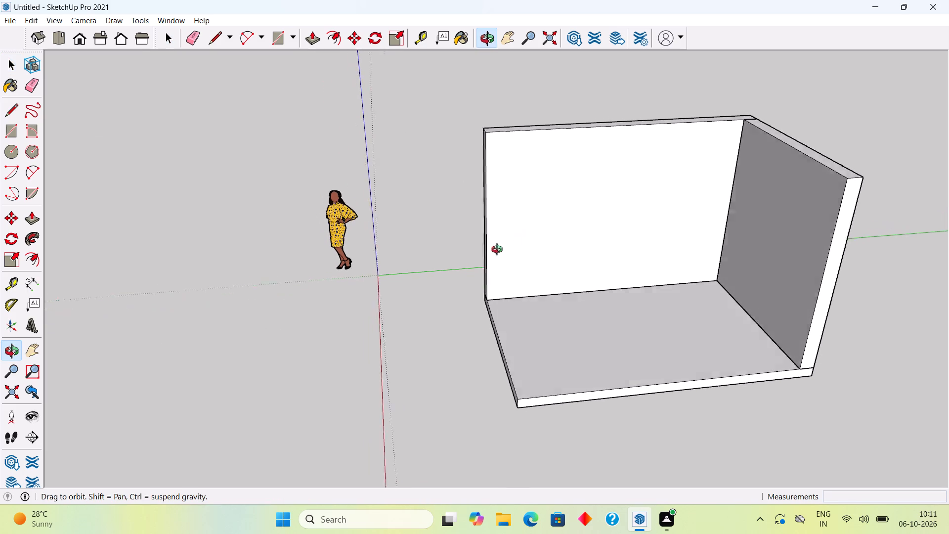
{"action": "middle_click_drag", "start_coordinate": [499, 251], "coordinate": [492, 255]}
{"action": "middle_click_drag", "start_coordinate": [595, 275], "coordinate": [589, 253]}
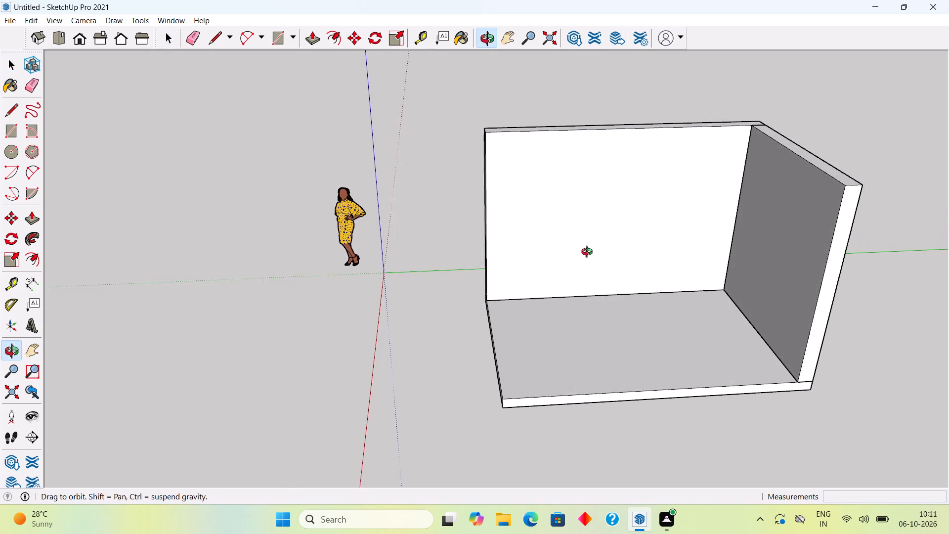
{"action": "middle_click_drag", "start_coordinate": [589, 253], "coordinate": [593, 303]}
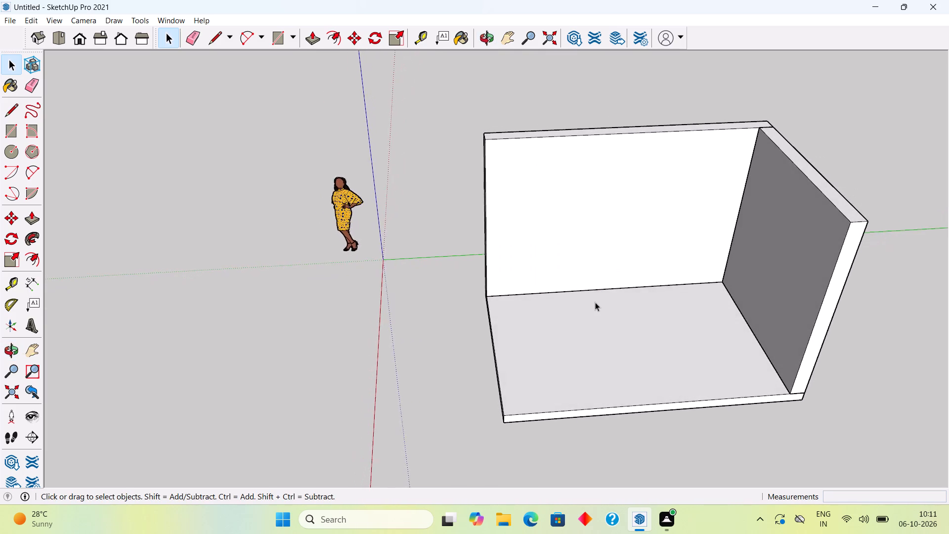
{"action": "scroll", "coordinate": [595, 302], "scroll_direction": "up", "scroll_amount": 3}
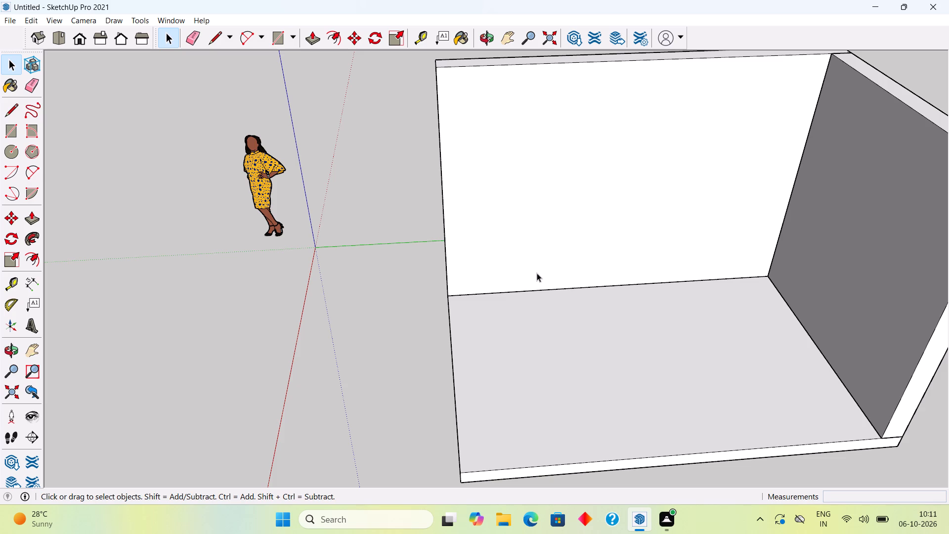
{"action": "key", "text": "t"}
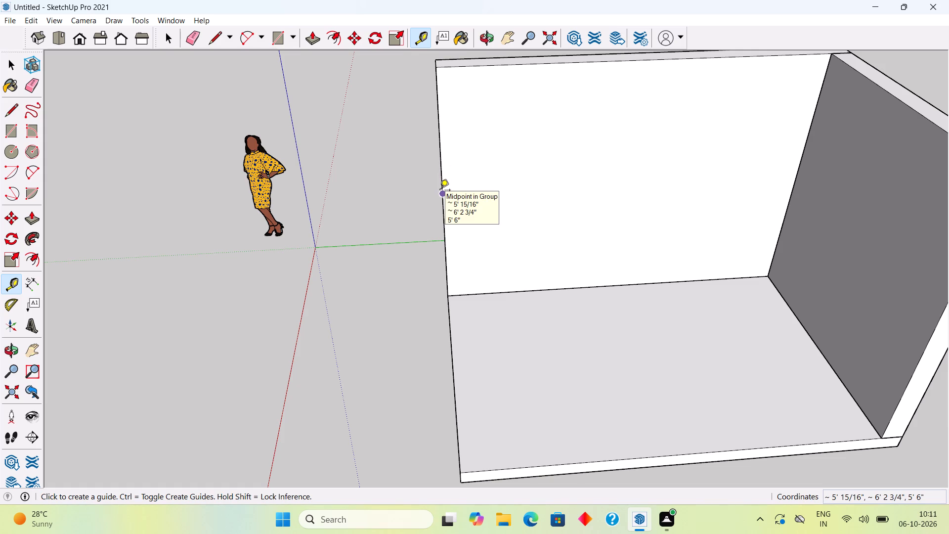
{"action": "left_click", "coordinate": [439, 177]}
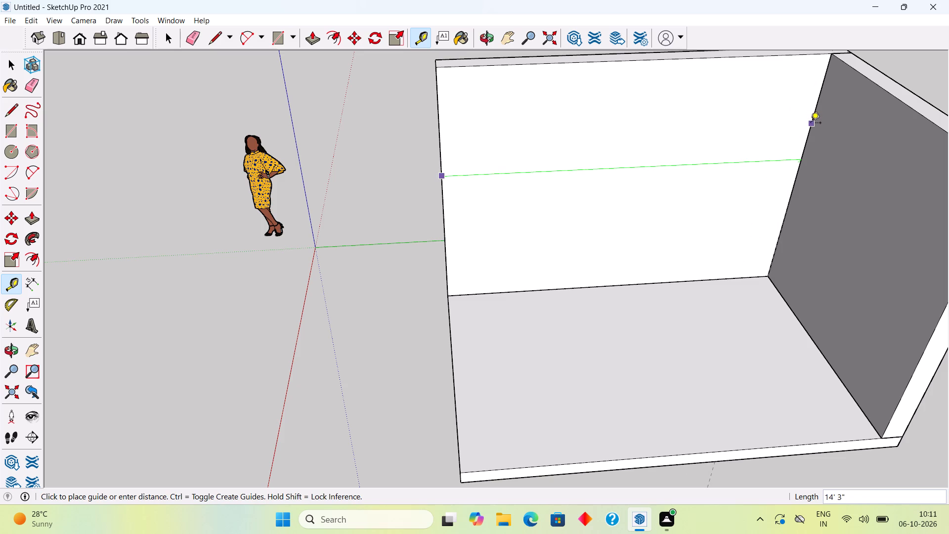
{"action": "scroll", "coordinate": [810, 121], "scroll_direction": "down", "scroll_amount": 5}
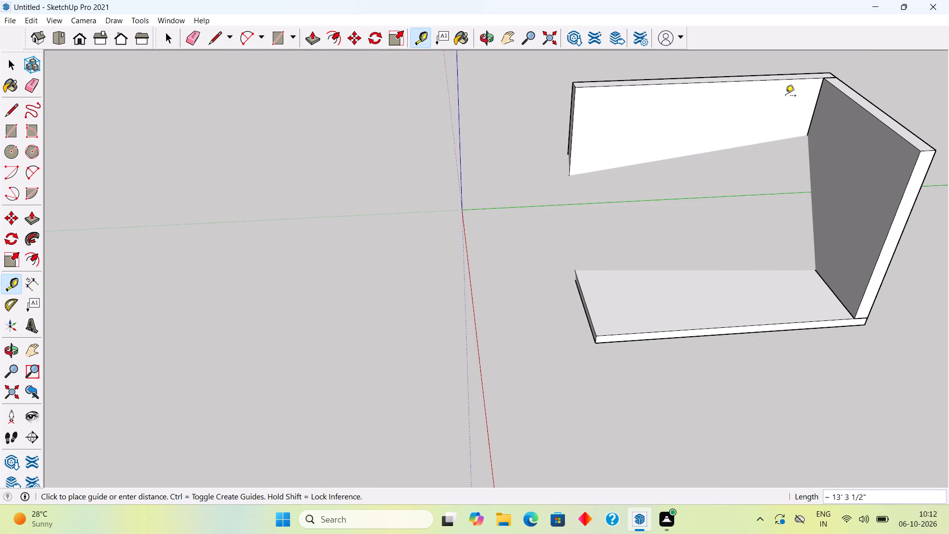
{"action": "key", "text": "space"}
Examine the slab and both walls from several angles, including from below.
{"action": "scroll", "coordinate": [700, 150], "scroll_direction": "down", "scroll_amount": 5}
{"action": "middle_click_drag", "start_coordinate": [697, 125], "coordinate": [634, 94]}
{"action": "scroll", "coordinate": [671, 145], "scroll_direction": "up", "scroll_amount": 6}
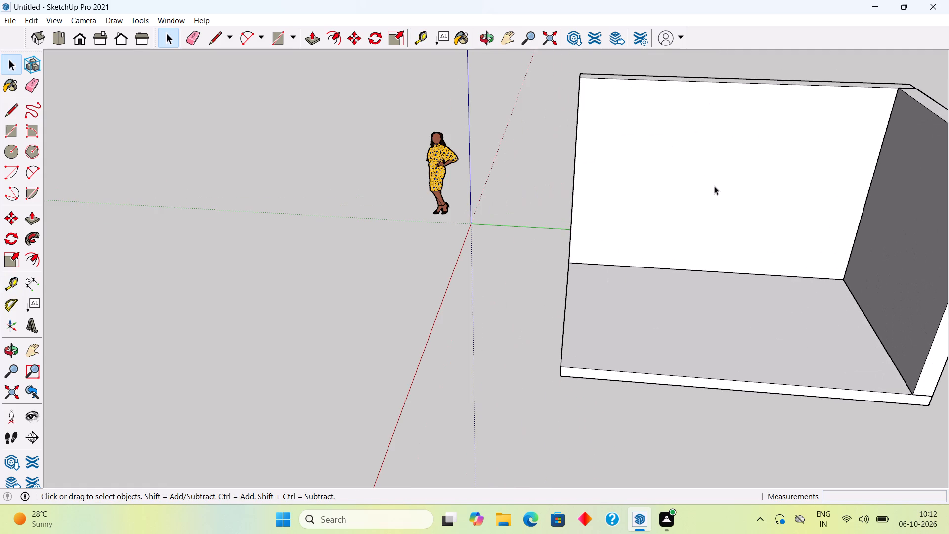
{"action": "middle_click_drag", "start_coordinate": [714, 186], "coordinate": [632, 198], "text": "shift"}
{"action": "scroll", "coordinate": [664, 183], "scroll_direction": "up", "scroll_amount": 3}
{"action": "scroll", "coordinate": [663, 176], "scroll_direction": "down", "scroll_amount": 2}
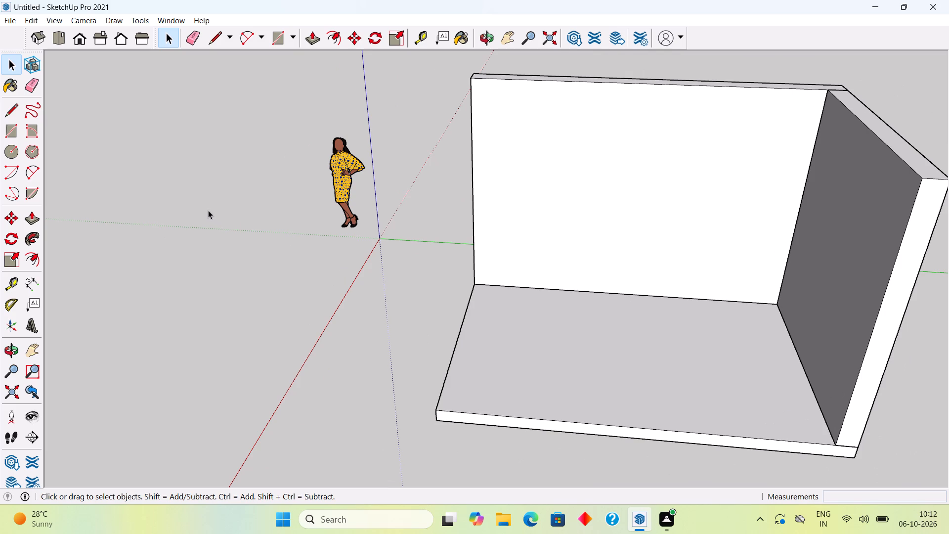
{"action": "scroll", "coordinate": [191, 232], "scroll_direction": "down", "scroll_amount": 3}
{"action": "scroll", "coordinate": [324, 101], "scroll_direction": "down", "scroll_amount": 2}
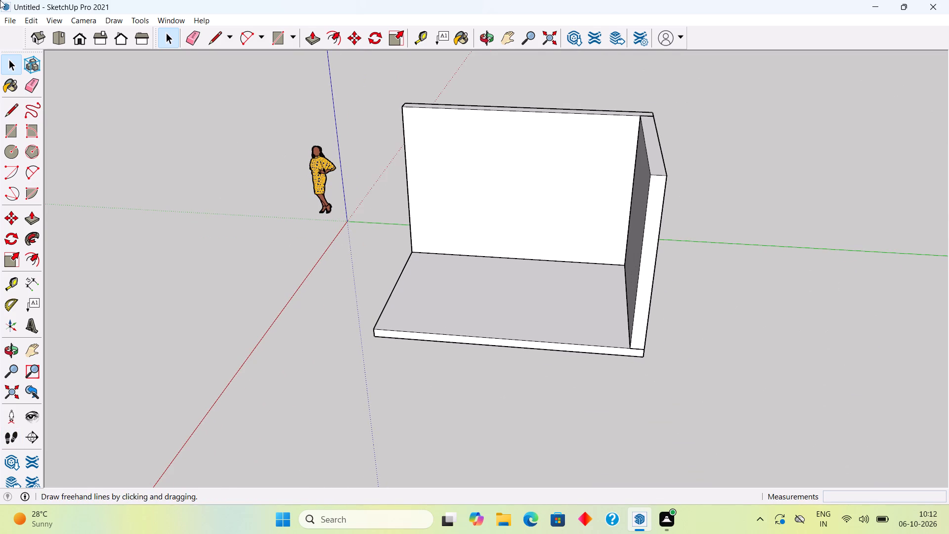
{"action": "middle_click_drag", "start_coordinate": [433, 373], "coordinate": [395, 204]}
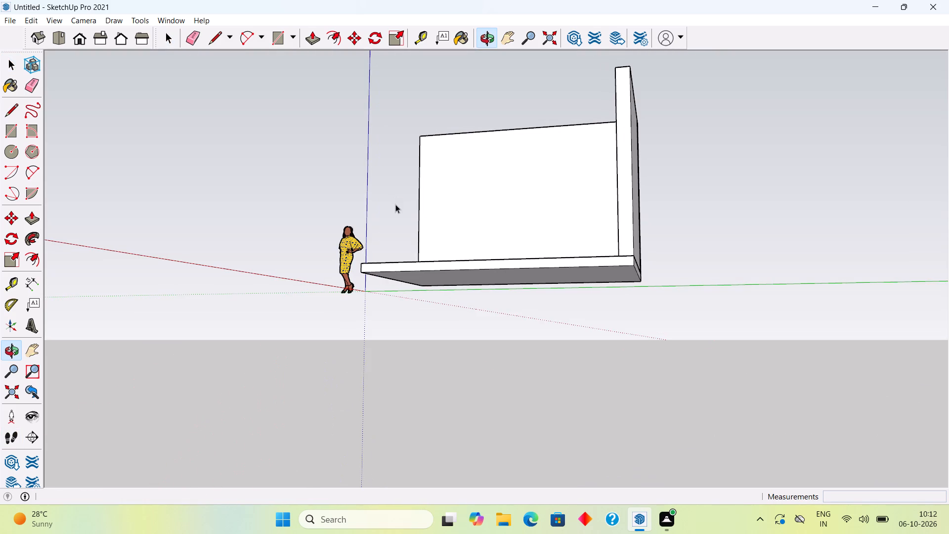
{"action": "middle_click_drag", "start_coordinate": [418, 249], "coordinate": [600, 376]}
{"action": "scroll", "coordinate": [493, 221], "scroll_direction": "up", "scroll_amount": 3}
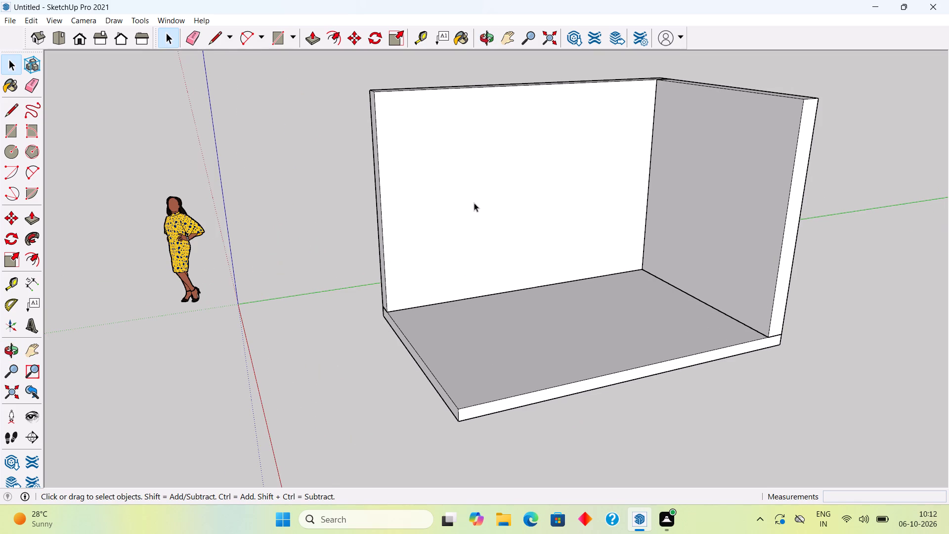
Place two vertical guides on the longer wall's inner face: one 9" in from its free end edge, another 2' beyond it.
{"action": "middle_click_drag", "start_coordinate": [474, 203], "coordinate": [484, 164]}
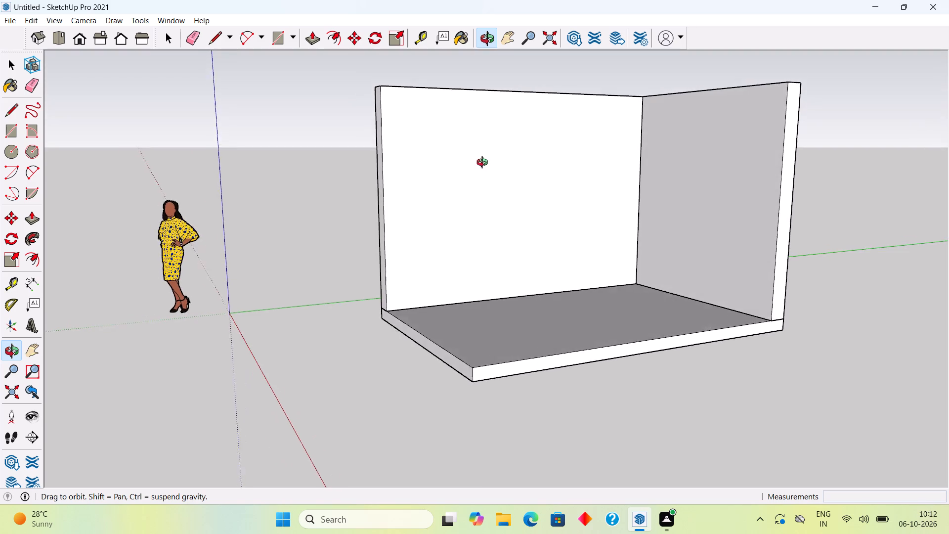
{"action": "middle_click_drag", "start_coordinate": [484, 164], "coordinate": [425, 240]}
{"action": "scroll", "coordinate": [427, 235], "scroll_direction": "up", "scroll_amount": 1}
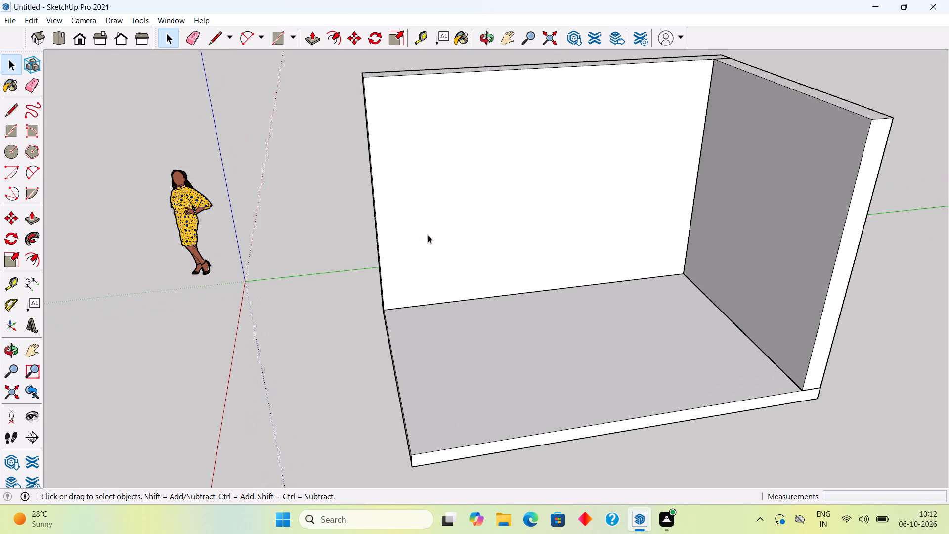
{"action": "key", "text": "t"}
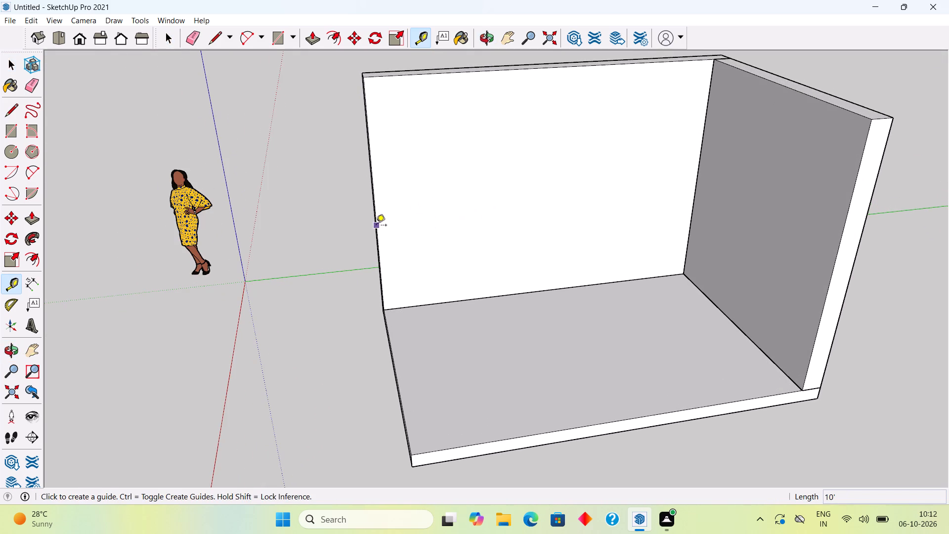
{"action": "left_click", "coordinate": [376, 226]}
{"action": "type", "text": "9\""}
{"action": "key", "text": "Return"}
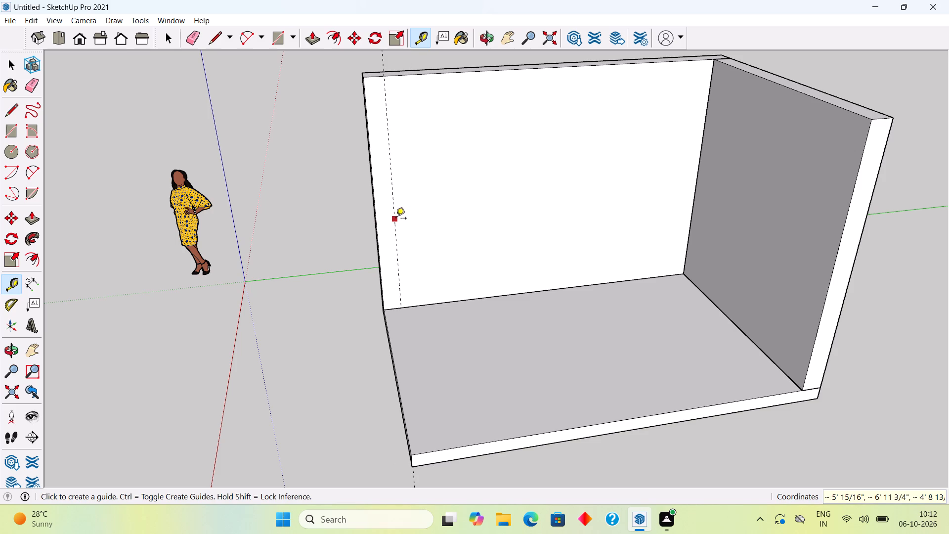
{"action": "left_click", "coordinate": [396, 219]}
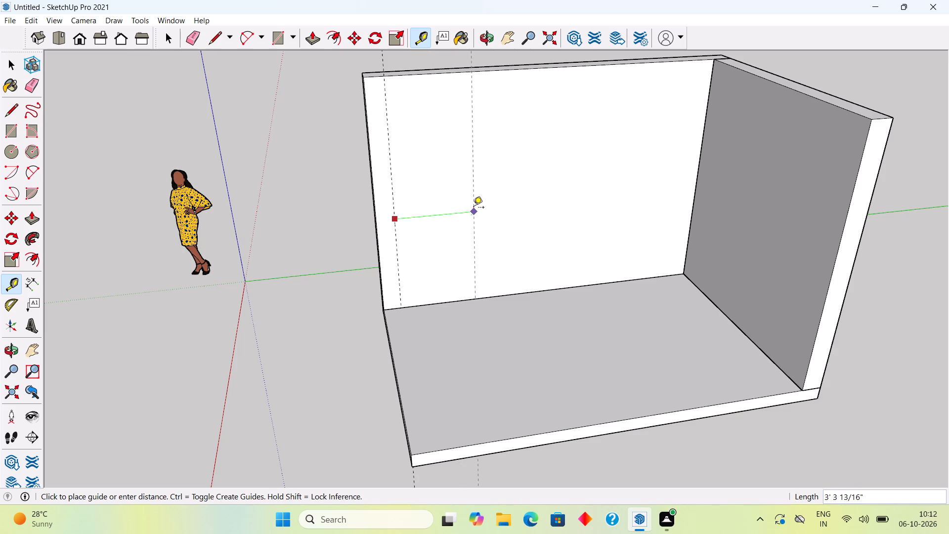
{"action": "type", "text": "2'"}
{"action": "key", "text": "Return"}
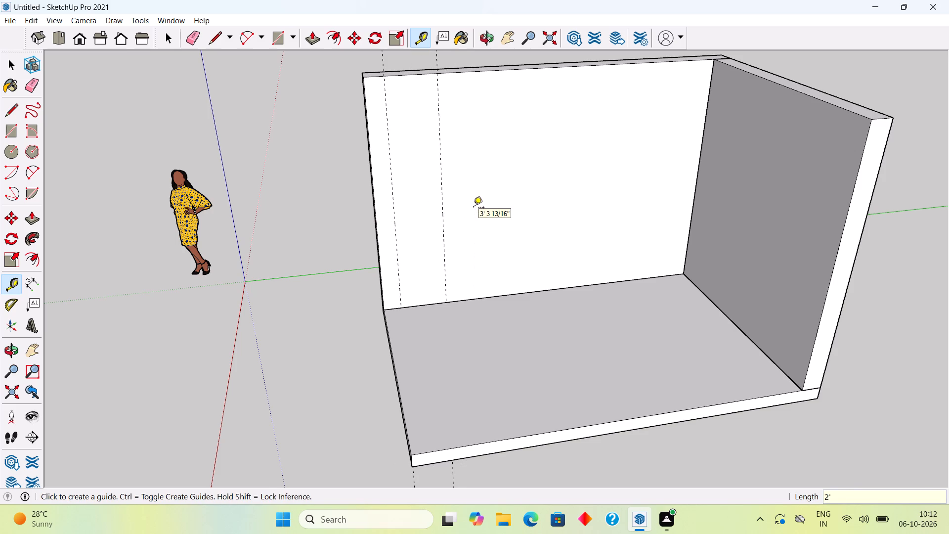
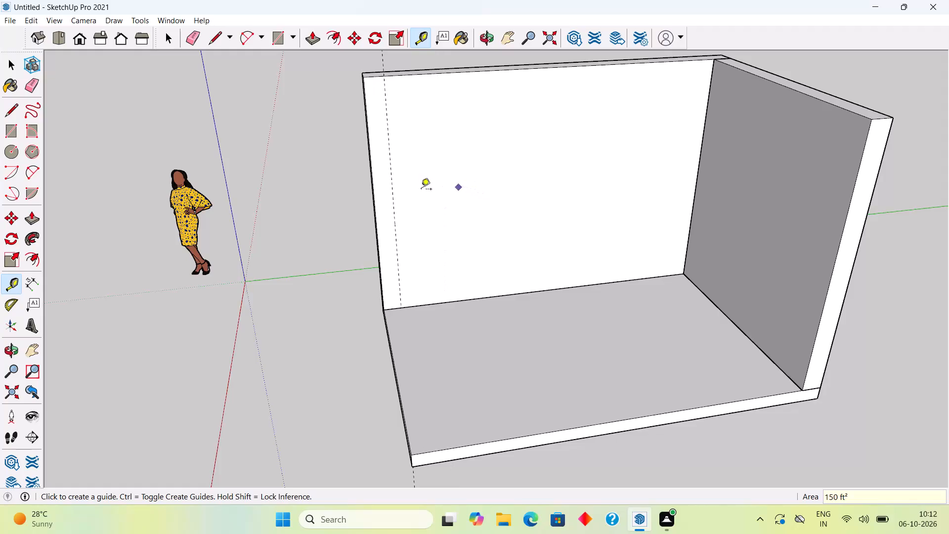
Place a vertical guide on the longer wall's inner face, 3' from the existing vertical guide near its free end.
{"action": "left_click", "coordinate": [396, 224]}
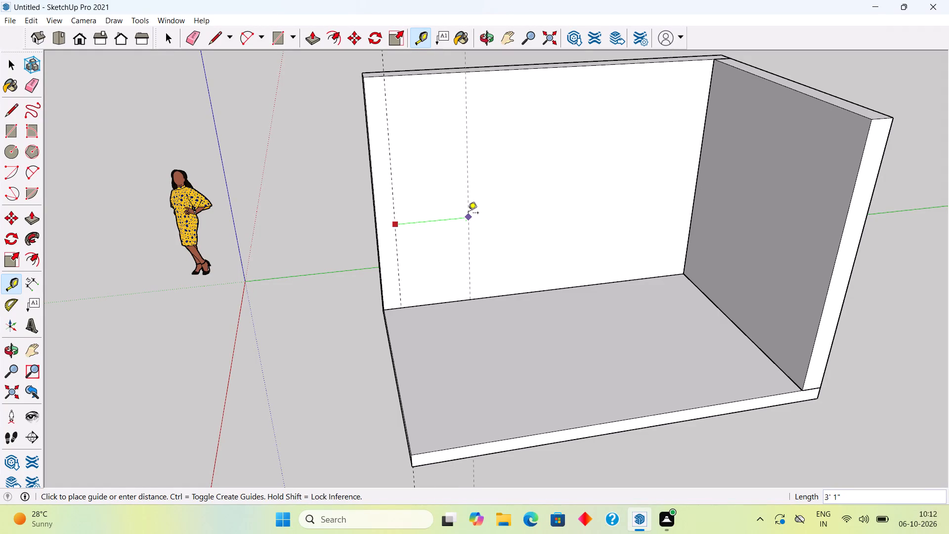
{"action": "type", "text": "3'"}
{"action": "key", "text": "Return"}
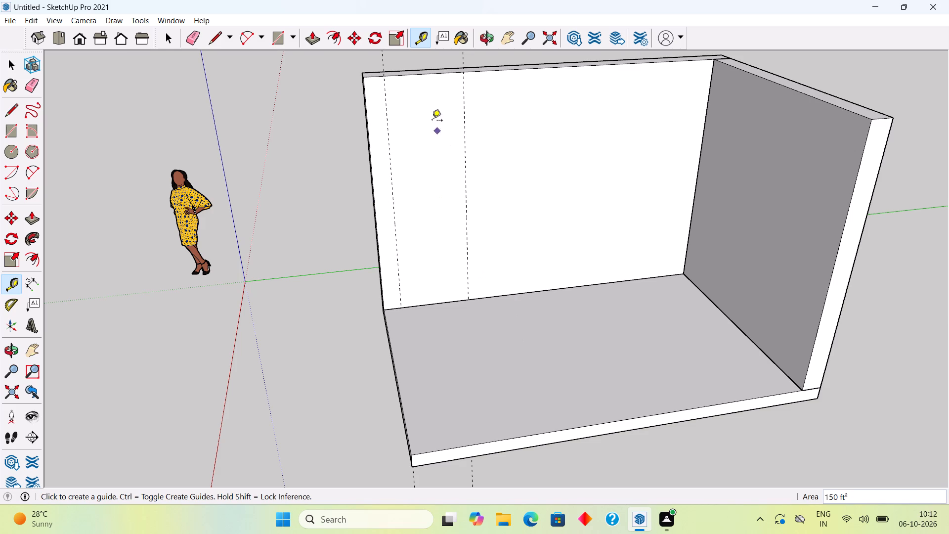
Place two horizontal guides on the longer wall's inner face: one 1' below the top edge, another 3' above the floor edge.
{"action": "left_click", "coordinate": [432, 75]}
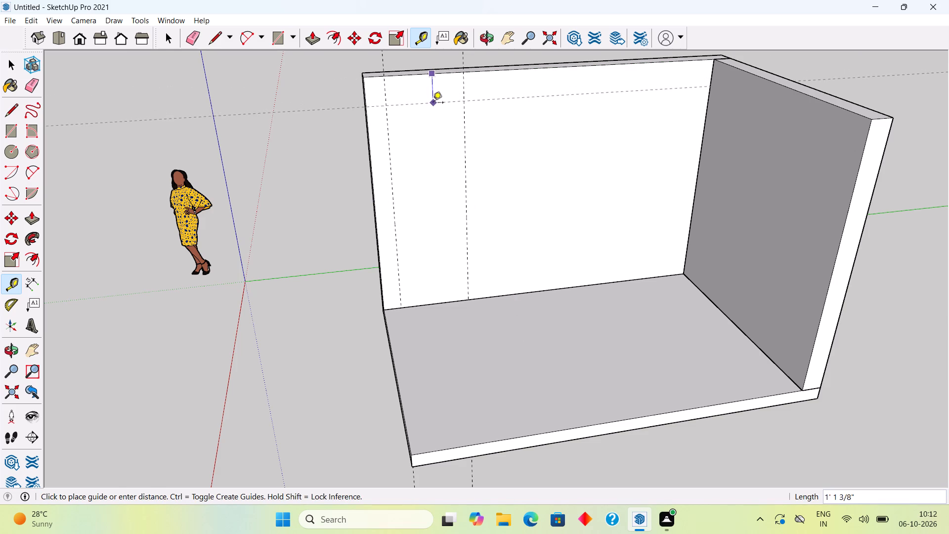
{"action": "type", "text": "1'"}
{"action": "key", "text": "Return"}
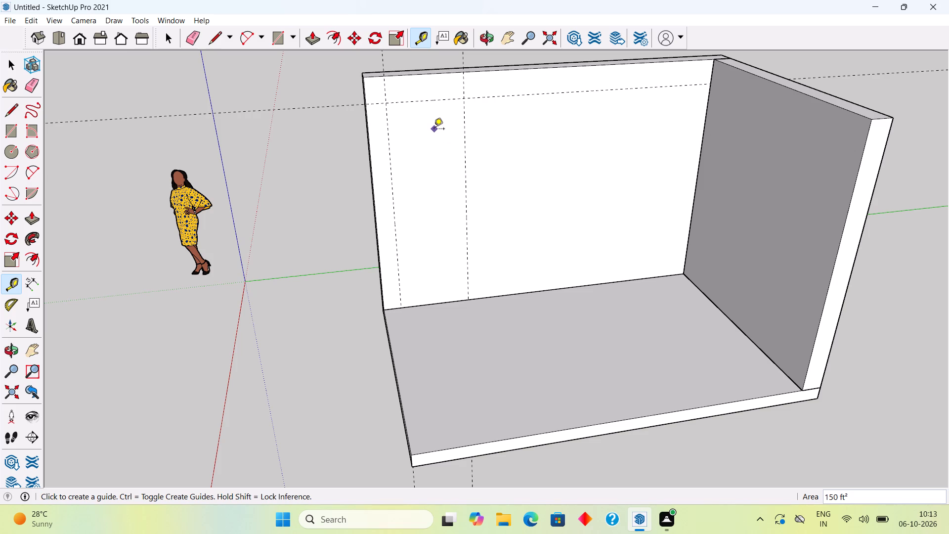
{"action": "left_click", "coordinate": [529, 293]}
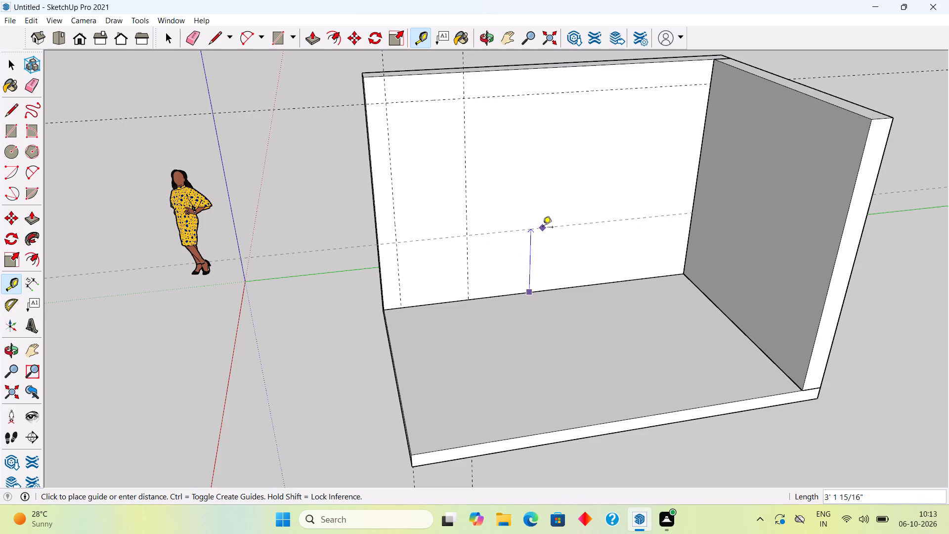
{"action": "type", "text": "3'"}
{"action": "key", "text": "Return"}
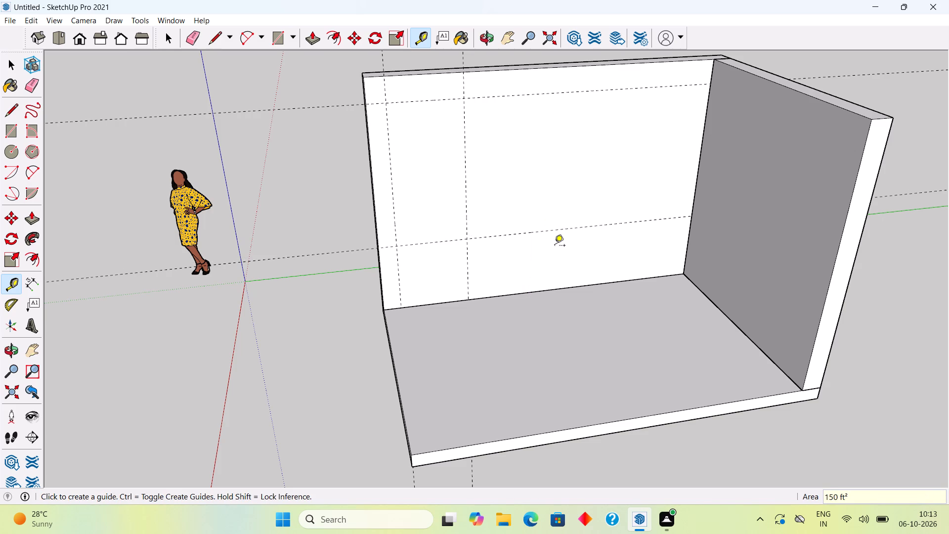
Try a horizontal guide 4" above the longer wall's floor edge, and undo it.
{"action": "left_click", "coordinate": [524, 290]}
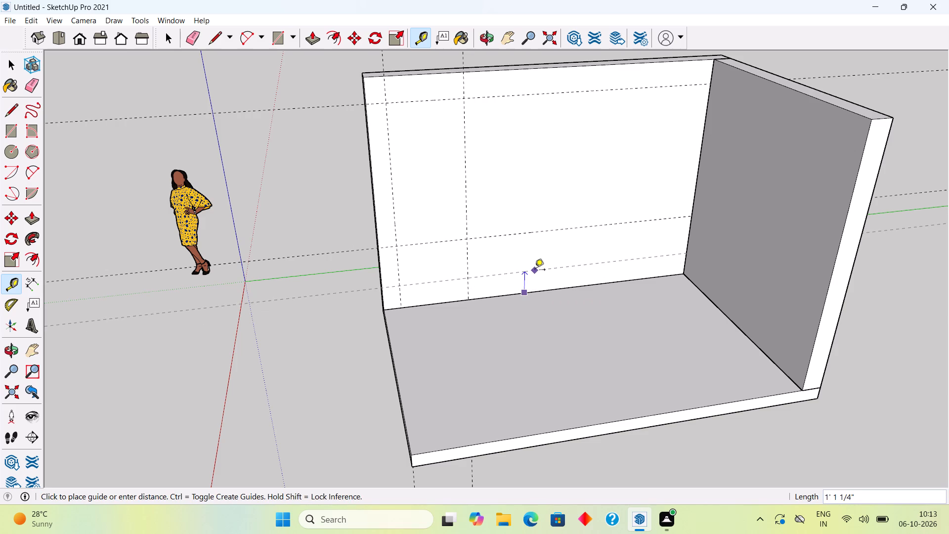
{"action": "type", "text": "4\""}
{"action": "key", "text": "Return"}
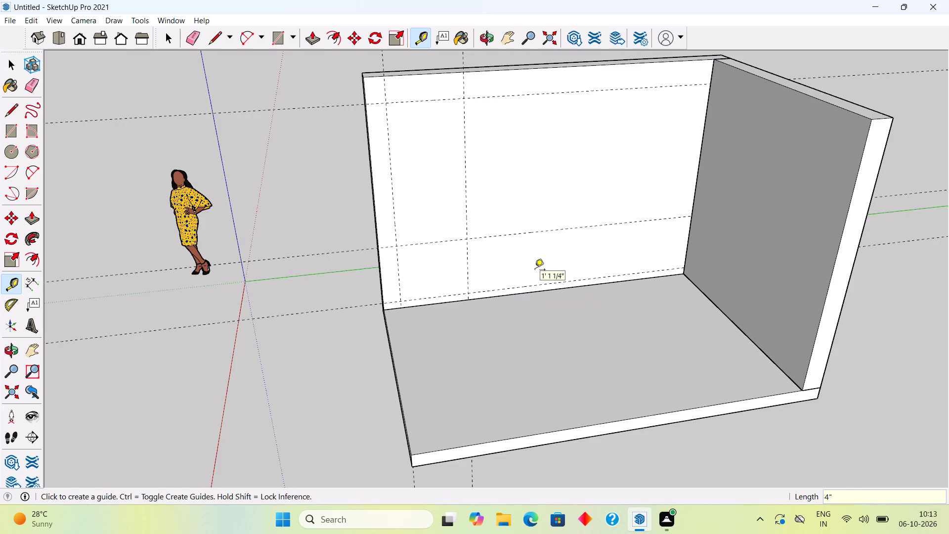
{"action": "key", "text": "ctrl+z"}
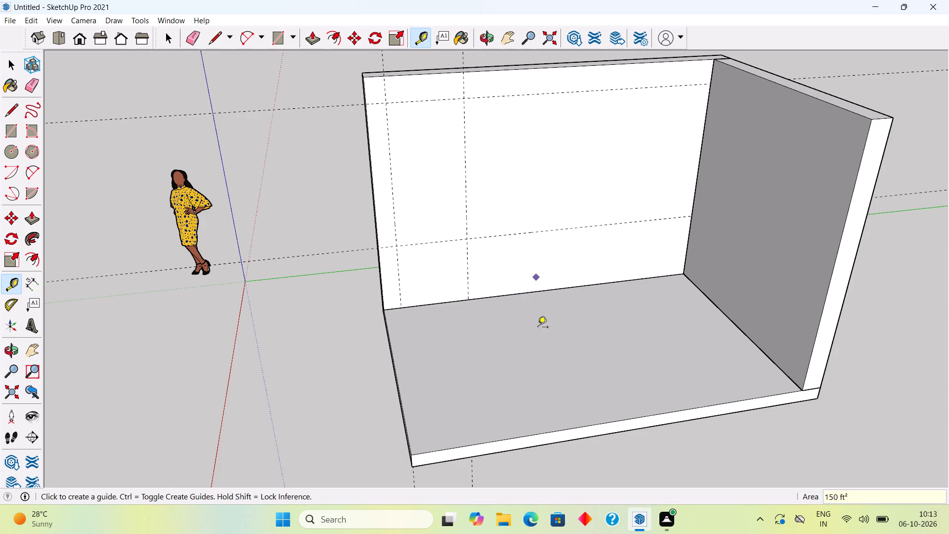
Place a horizontal guide on the longer wall's inner face, 6" above its floor edge.
{"action": "left_click", "coordinate": [525, 290]}
{"action": "type", "text": "6\""}
{"action": "key", "text": "Return"}
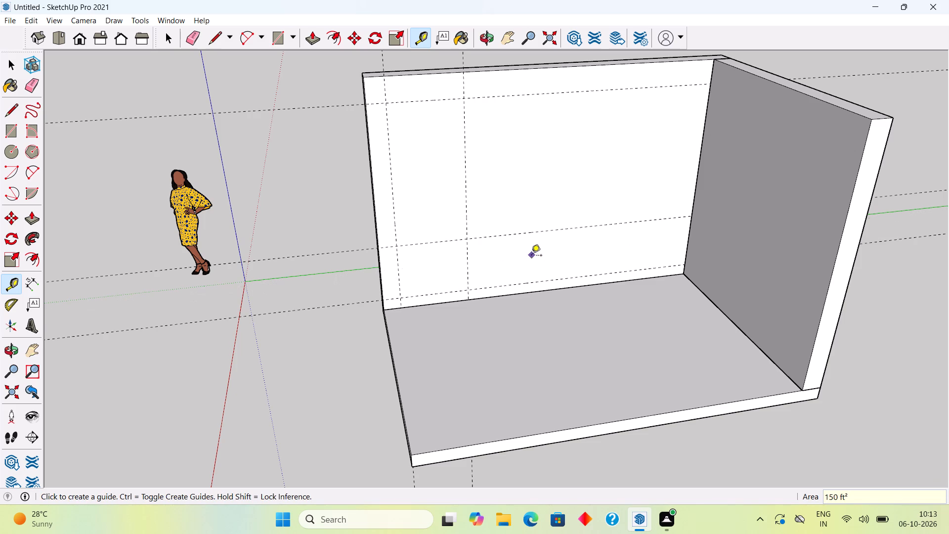
Place two horizontal guides on the shorter wall's inner face, 3' and 6" above its floor edge.
{"action": "left_click", "coordinate": [763, 350]}
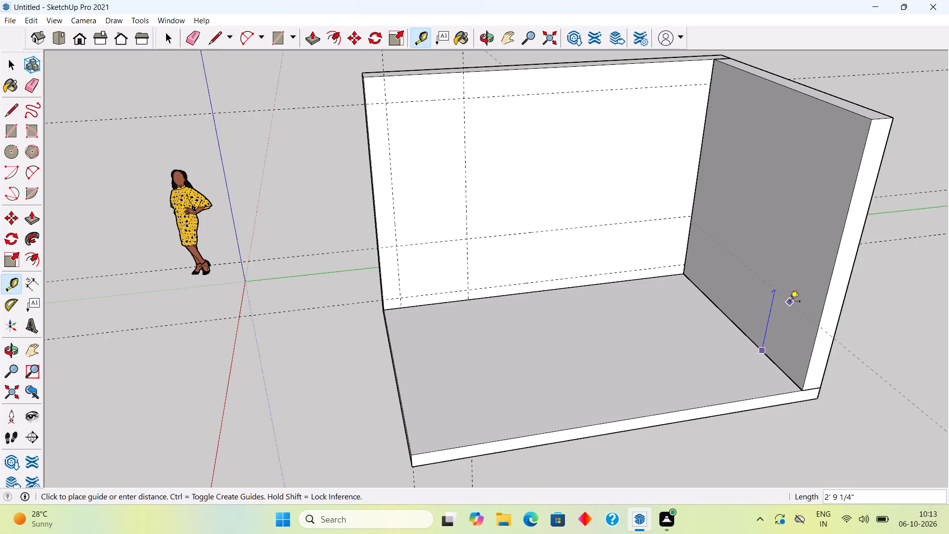
{"action": "type", "text": "3'"}
{"action": "key", "text": "Return"}
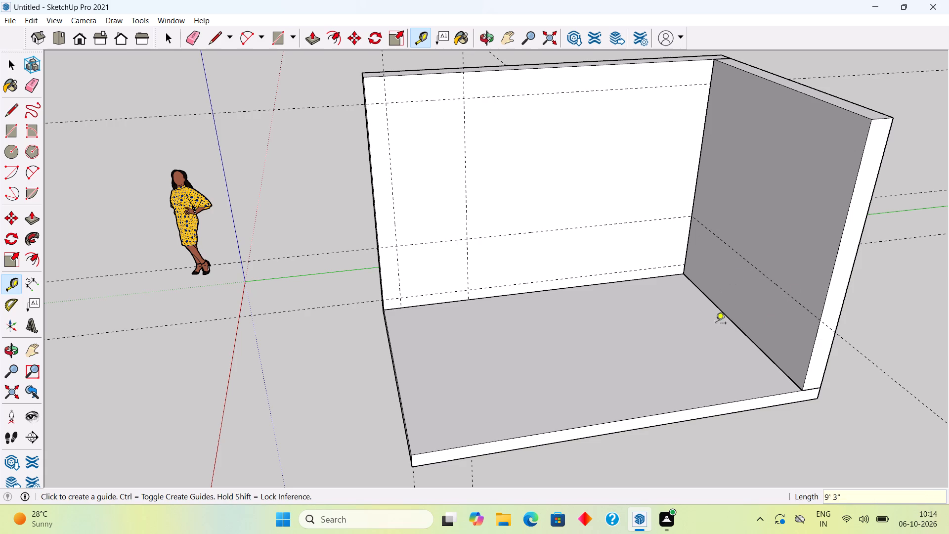
{"action": "left_click", "coordinate": [762, 347]}
{"action": "type", "text": "6\""}
{"action": "key", "text": "Return"}
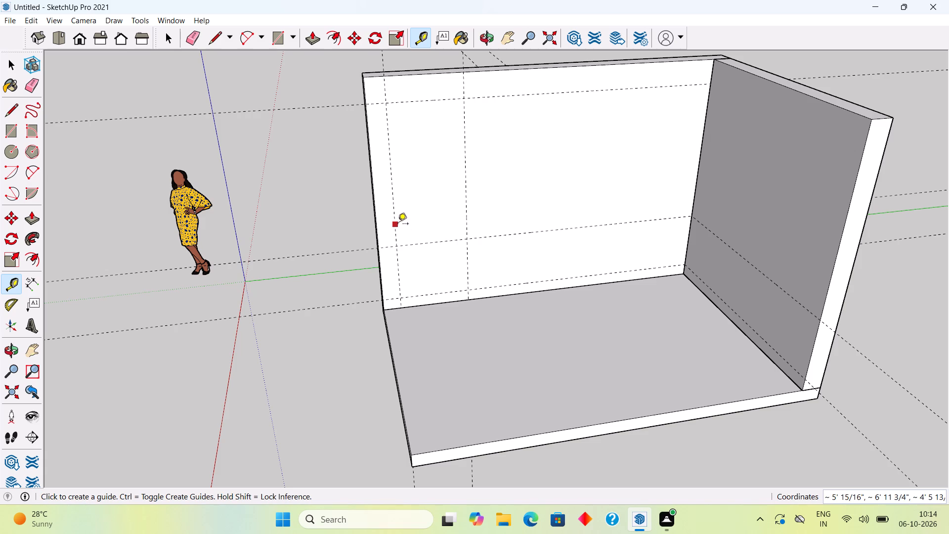
Place a vertical guide on the longer wall's inner face, 1.5' from the guide nearest its free end.
{"action": "left_click", "coordinate": [398, 224]}
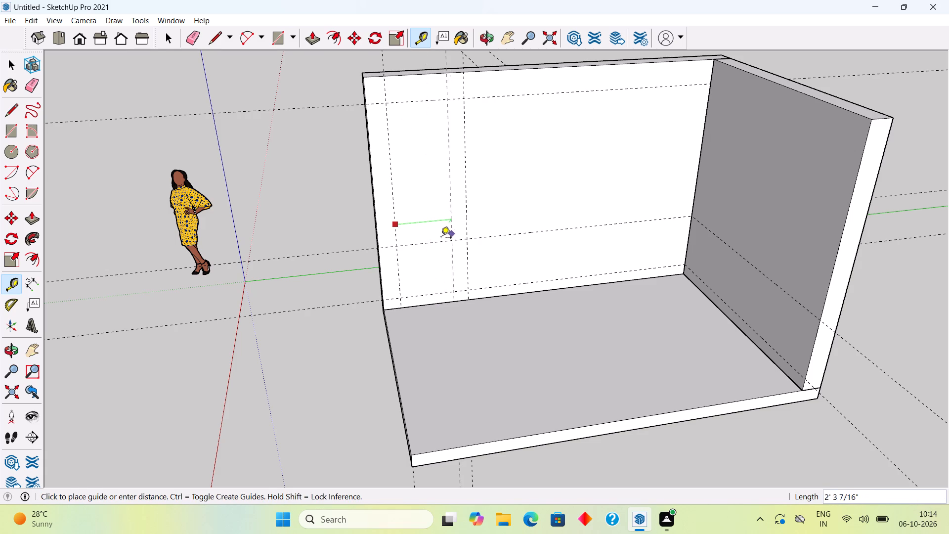
{"action": "type", "text": "1.5'"}
{"action": "key", "text": "Return"}
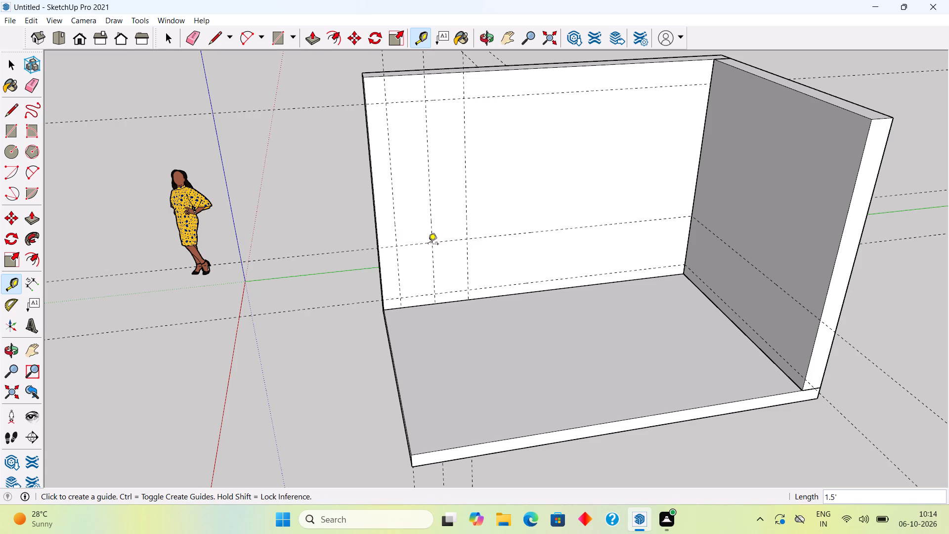
Place a horizontal guide on the longer wall's inner face, 18" below the topmost horizontal guide.
{"action": "scroll", "coordinate": [428, 245], "scroll_direction": "down", "scroll_amount": 2}
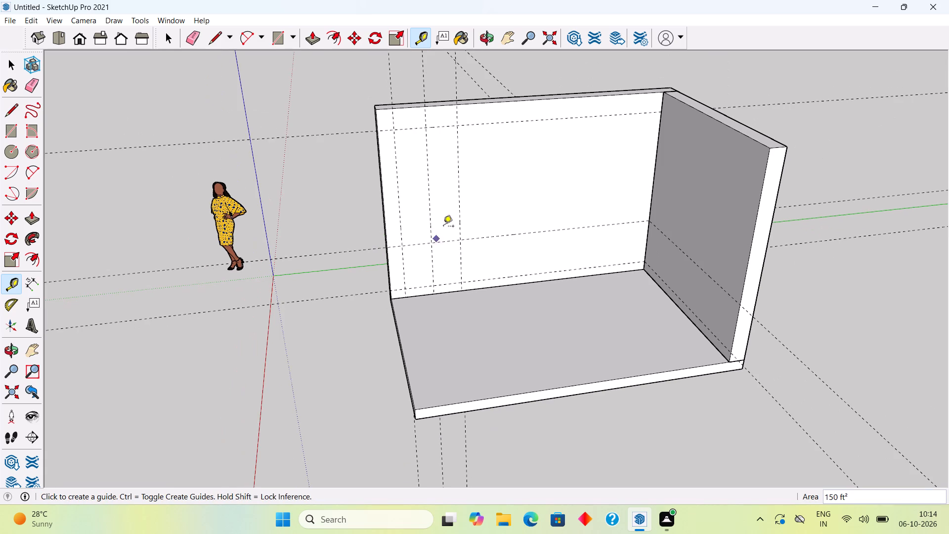
{"action": "left_click", "coordinate": [495, 125]}
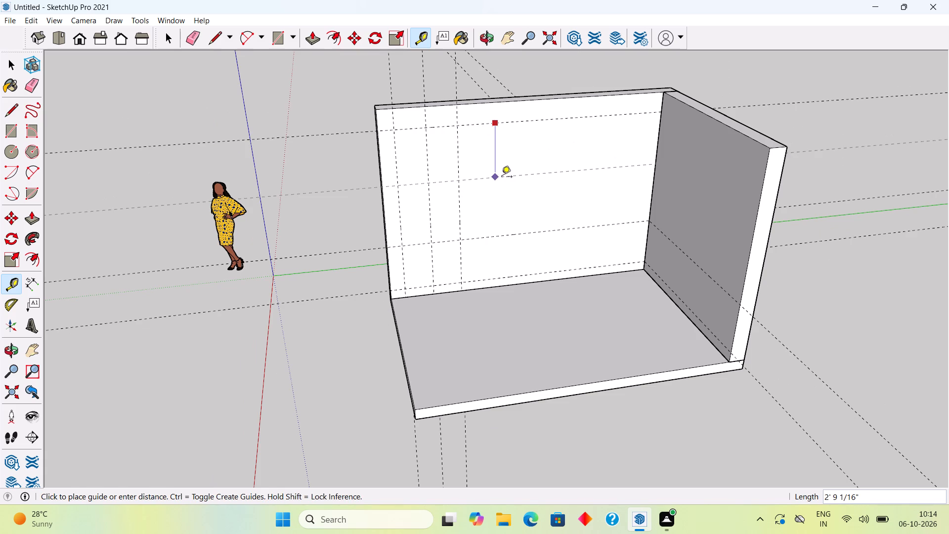
{"action": "type", "text": "18\""}
{"action": "key", "text": "Return"}
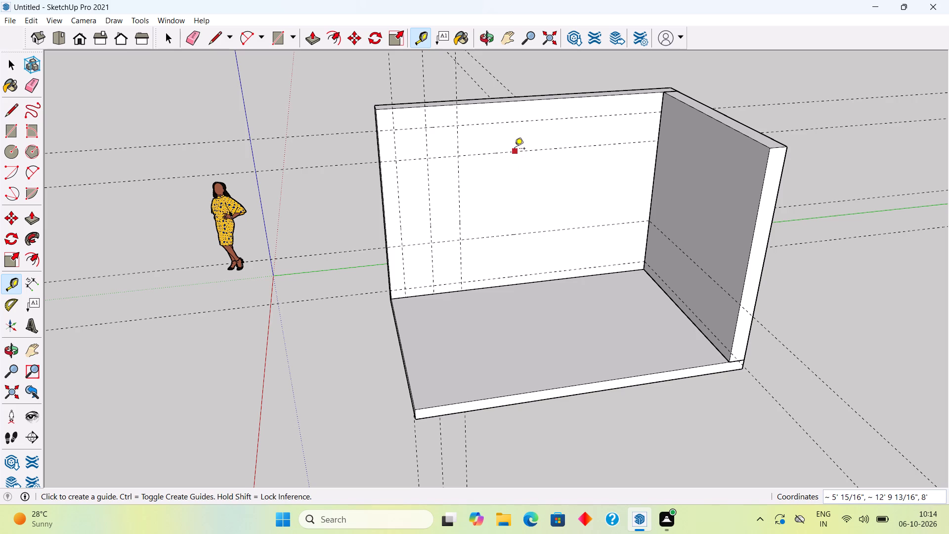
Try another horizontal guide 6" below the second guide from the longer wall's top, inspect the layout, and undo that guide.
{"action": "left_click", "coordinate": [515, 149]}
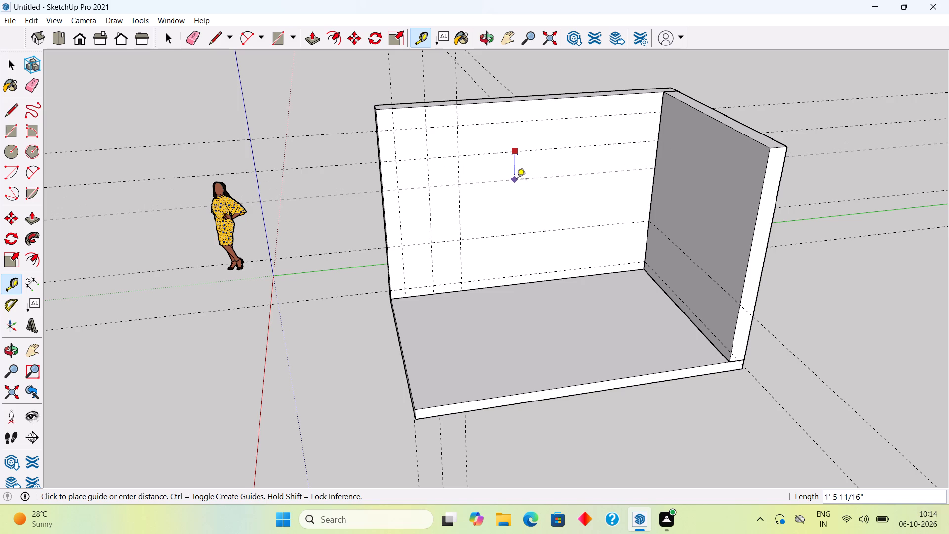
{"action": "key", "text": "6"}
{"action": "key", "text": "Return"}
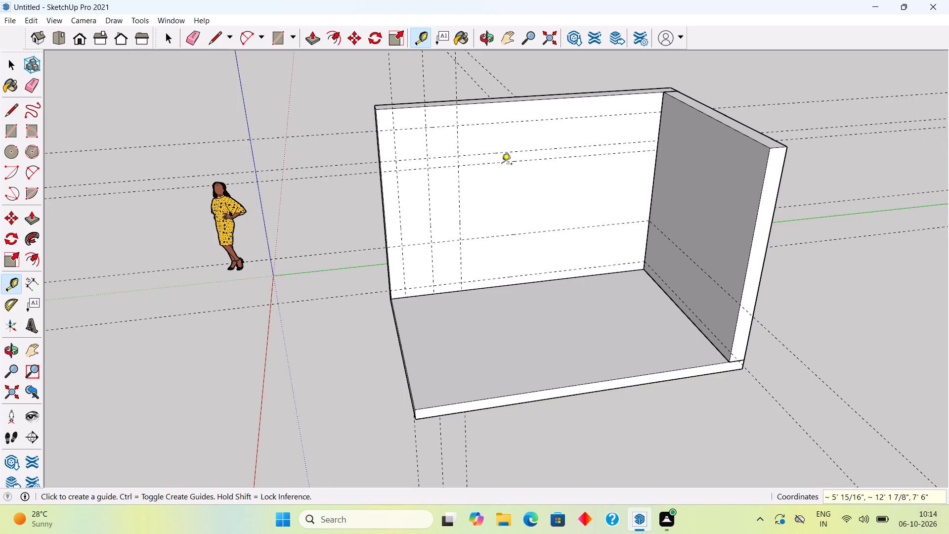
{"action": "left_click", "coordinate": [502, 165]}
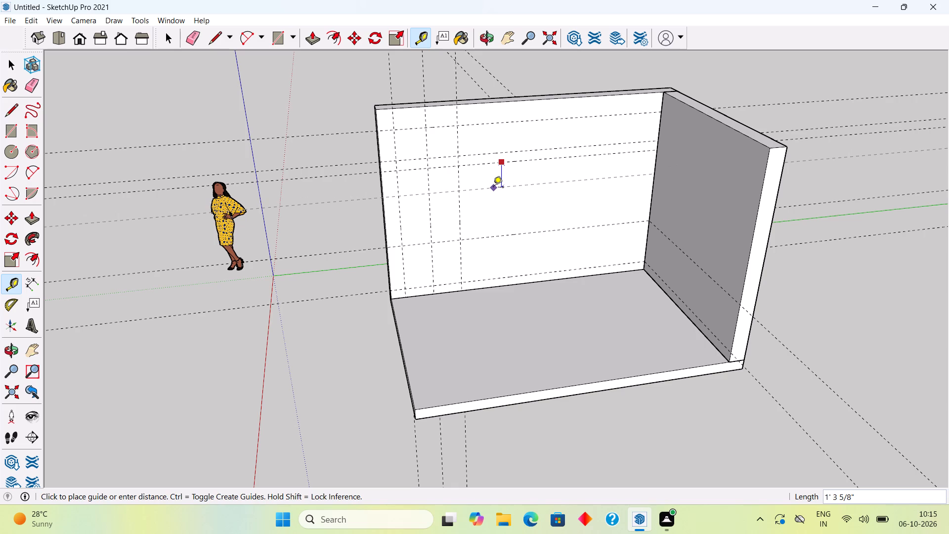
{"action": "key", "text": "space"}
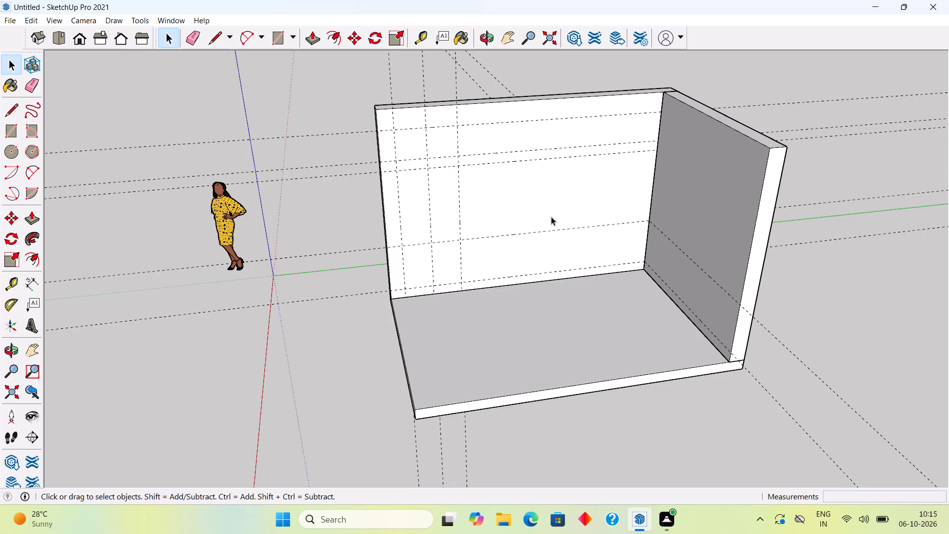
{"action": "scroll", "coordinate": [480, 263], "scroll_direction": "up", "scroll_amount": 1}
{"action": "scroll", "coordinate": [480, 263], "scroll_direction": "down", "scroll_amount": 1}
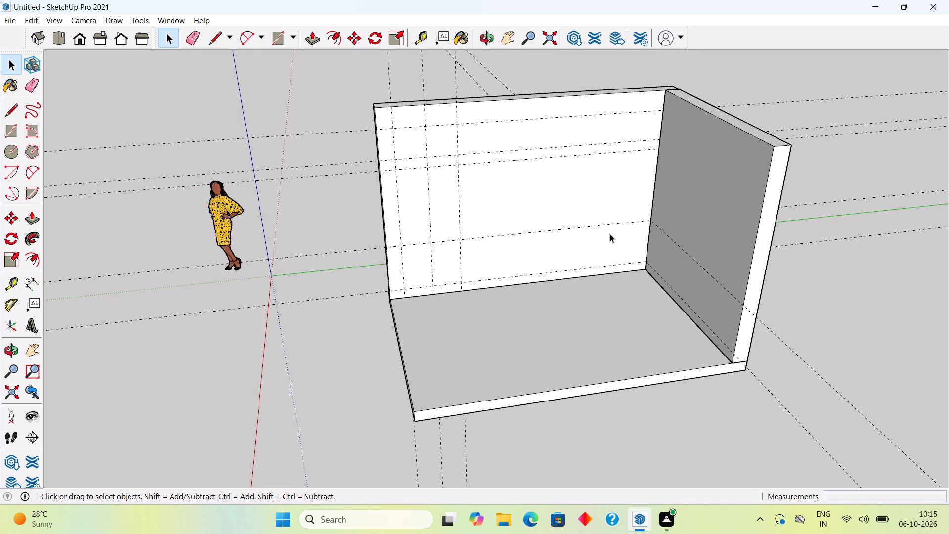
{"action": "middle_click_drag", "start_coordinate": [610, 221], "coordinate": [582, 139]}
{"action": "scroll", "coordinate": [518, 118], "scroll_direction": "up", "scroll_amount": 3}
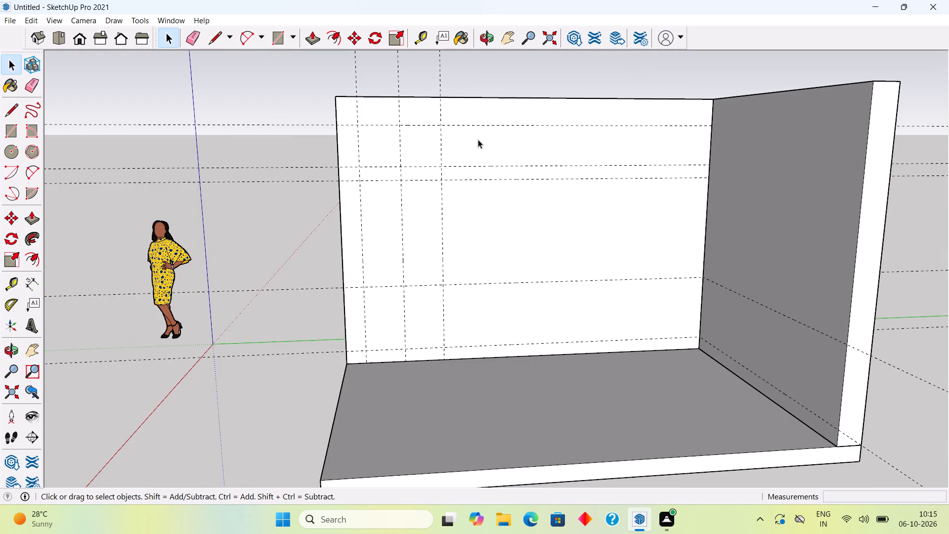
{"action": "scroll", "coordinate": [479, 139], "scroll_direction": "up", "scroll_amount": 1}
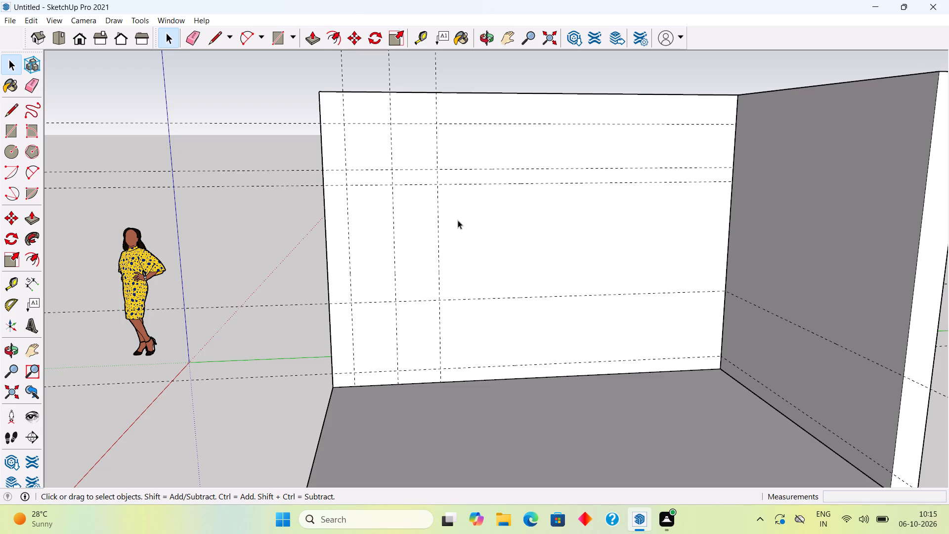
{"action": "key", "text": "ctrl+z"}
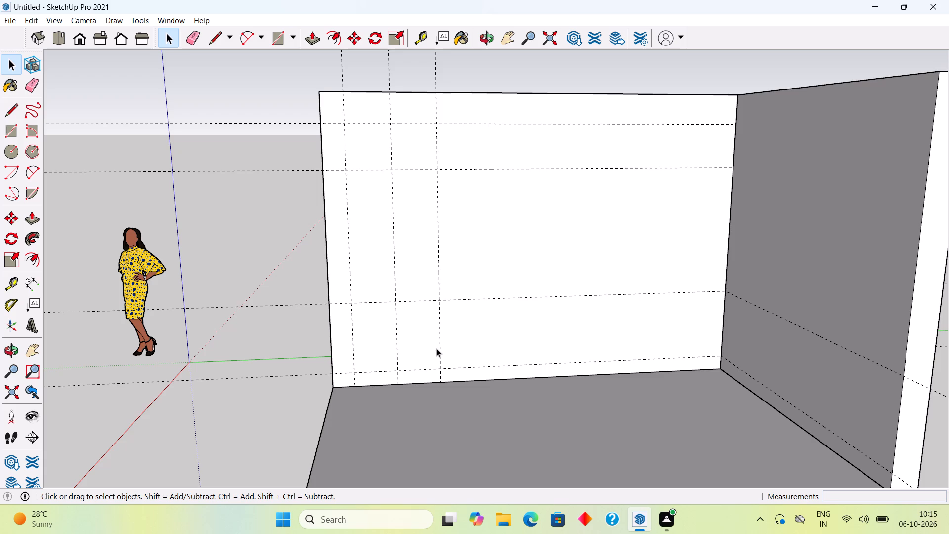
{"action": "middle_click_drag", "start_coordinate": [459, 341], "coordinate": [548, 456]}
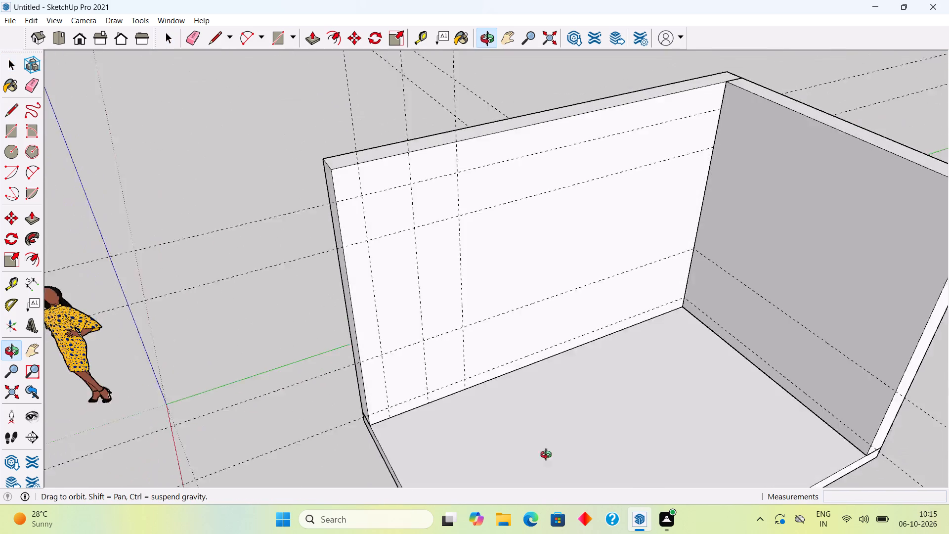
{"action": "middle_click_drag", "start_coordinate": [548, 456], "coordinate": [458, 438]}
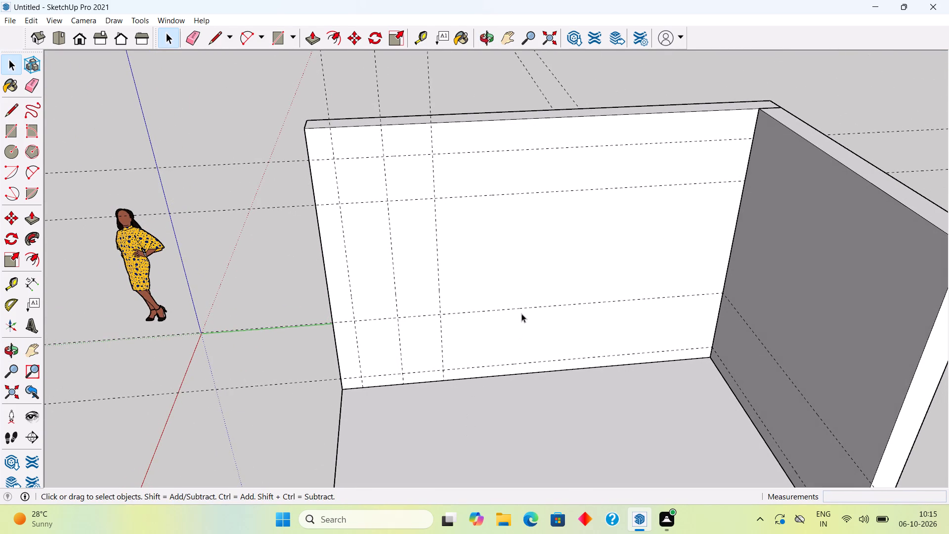
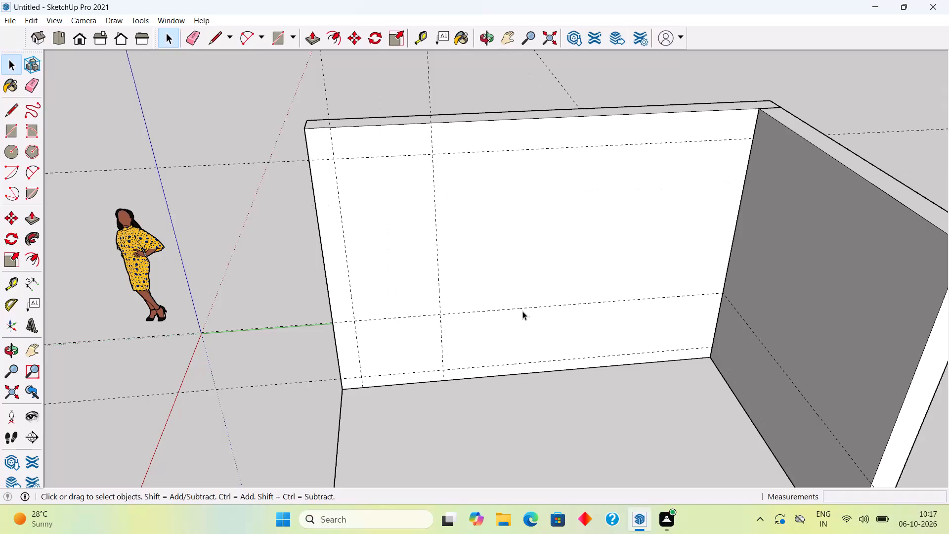
Undo the recent guides on both walls, keeping only the vertical guide nearest the longer wall's free end.
{"action": "key", "text": "ctrl+z"}
{"action": "key", "text": "ctrl+z"}
{"action": "key", "text": "z"}
{"action": "key", "text": "ctrl+z"}
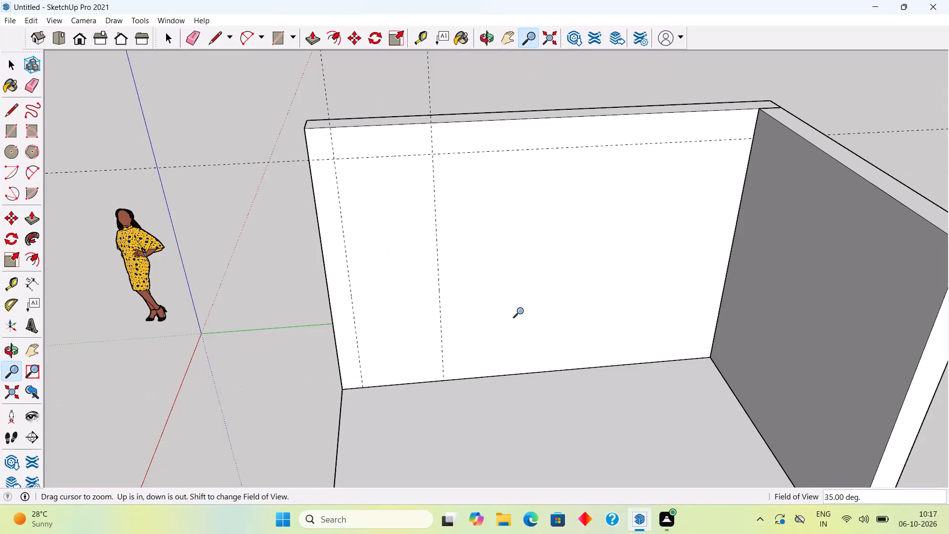
{"action": "key", "text": "ctrl+z"}
{"action": "key", "text": "ctrl+z"}
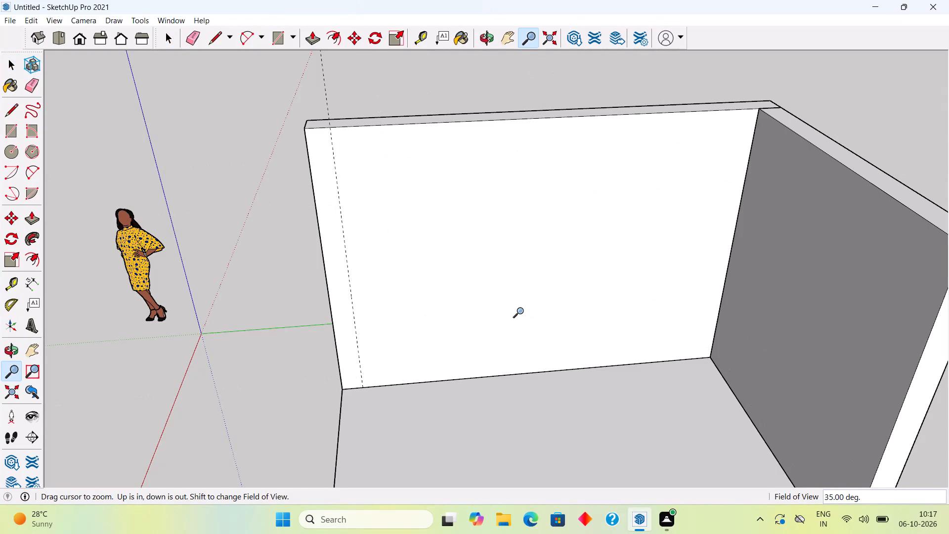
Start a horizontal guide from the floor edge of the longer wall, offset upward on its inner face.
{"action": "key", "text": "t"}
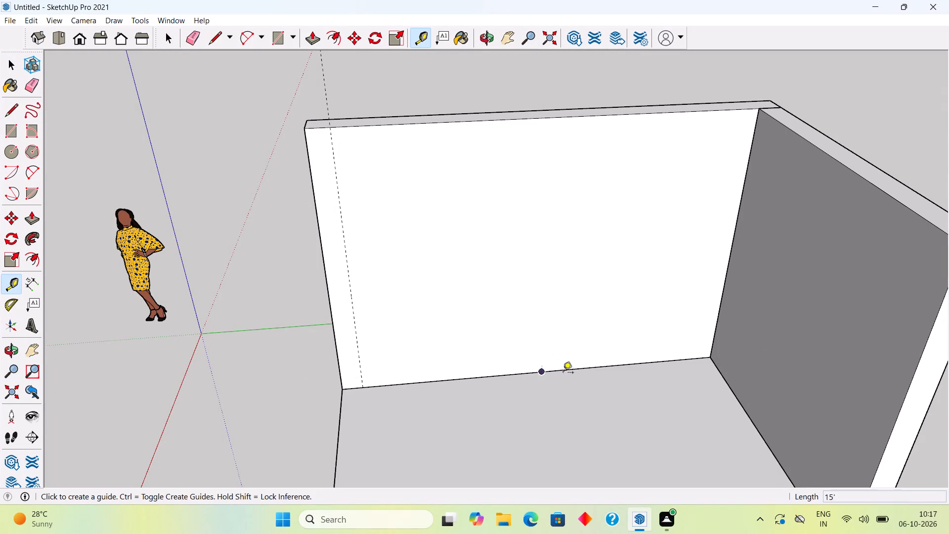
{"action": "left_click", "coordinate": [568, 370]}
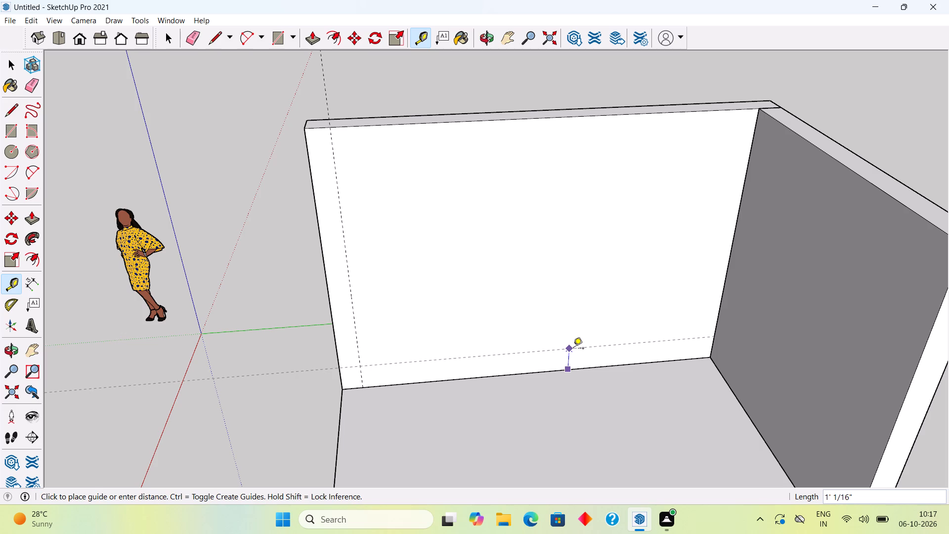
{"action": "scroll", "coordinate": [573, 349], "scroll_direction": "up", "scroll_amount": 1}
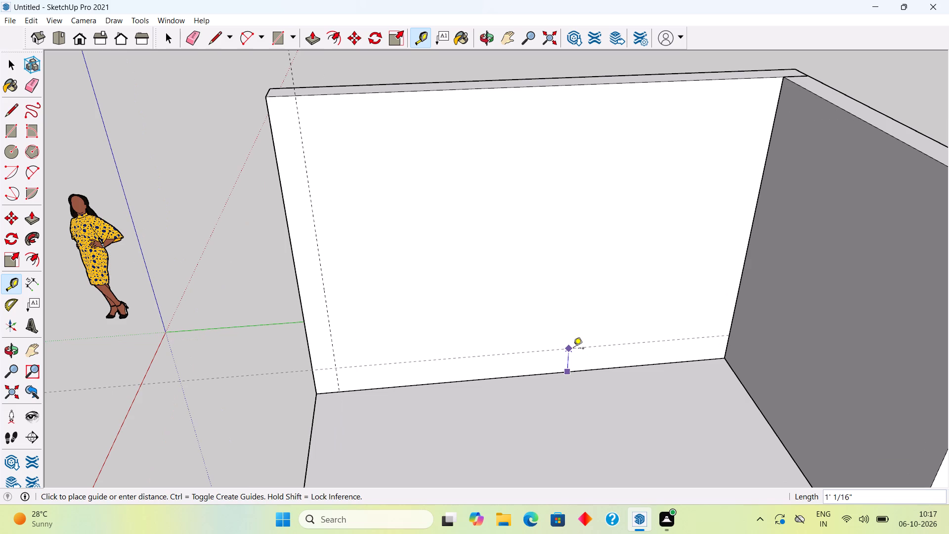
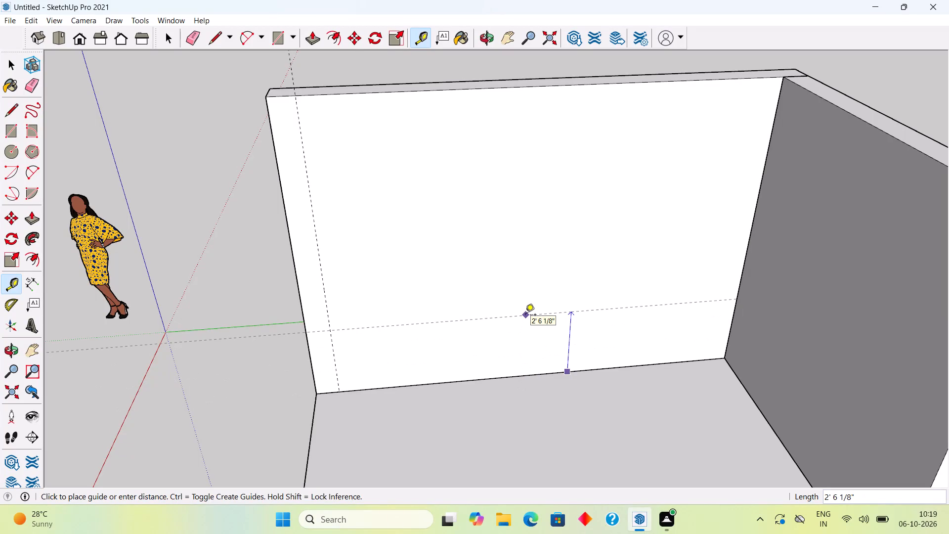
Place horizontal guides on the longer wall's inner face, 4" above the floor edge and 28" above that guide.
{"action": "type", "text": "4\""}
{"action": "key", "text": "Return"}
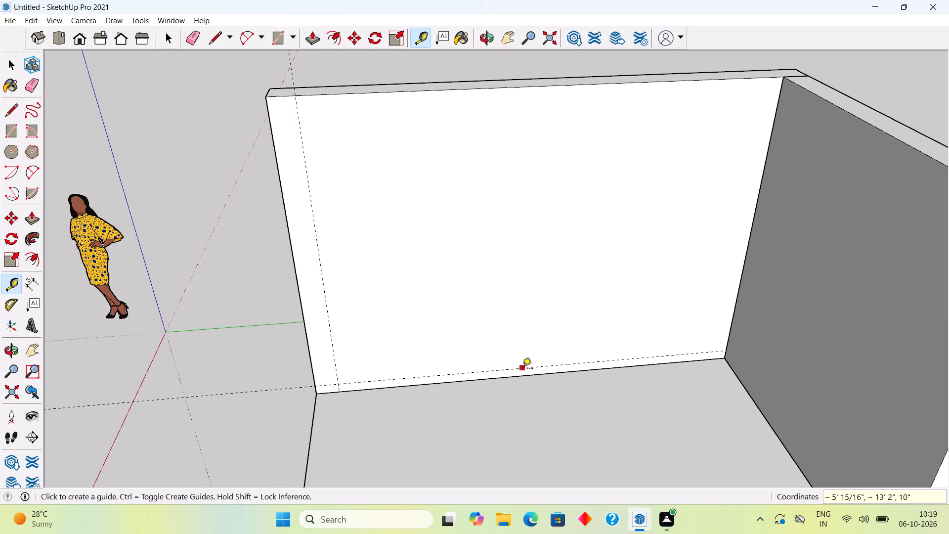
{"action": "left_click", "coordinate": [522, 369]}
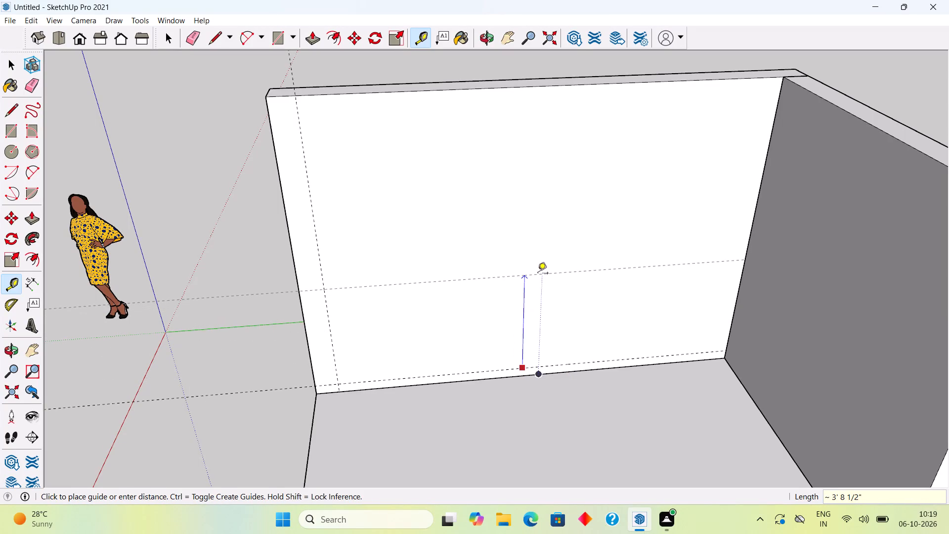
{"action": "type", "text": "28\""}
{"action": "key", "text": "Return"}
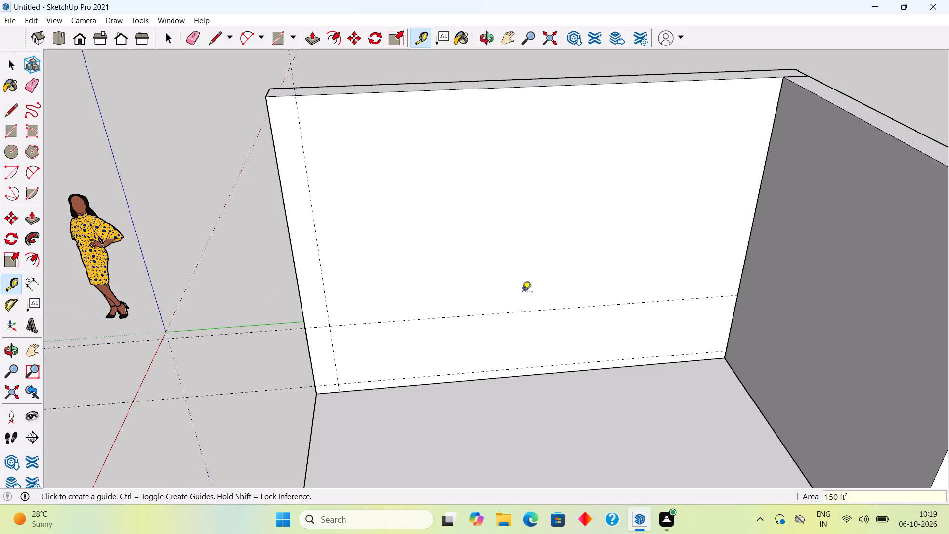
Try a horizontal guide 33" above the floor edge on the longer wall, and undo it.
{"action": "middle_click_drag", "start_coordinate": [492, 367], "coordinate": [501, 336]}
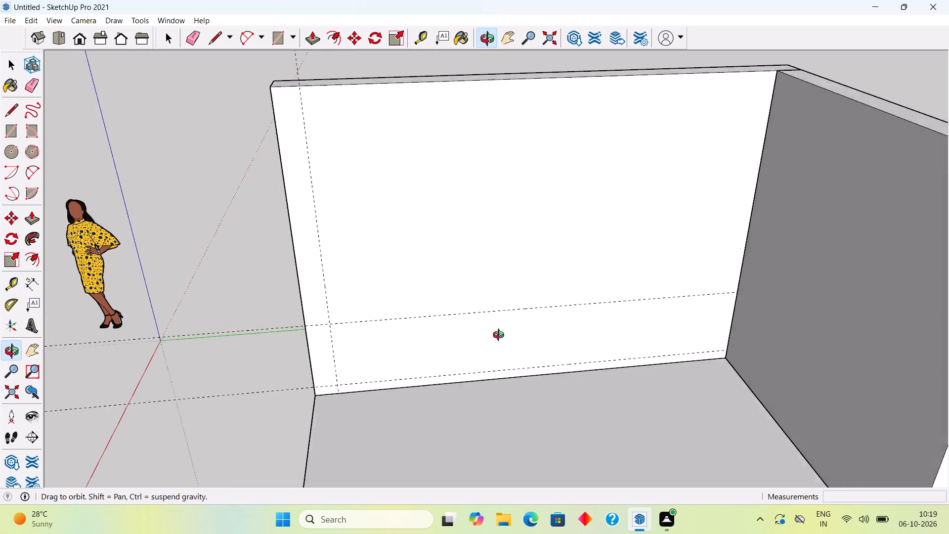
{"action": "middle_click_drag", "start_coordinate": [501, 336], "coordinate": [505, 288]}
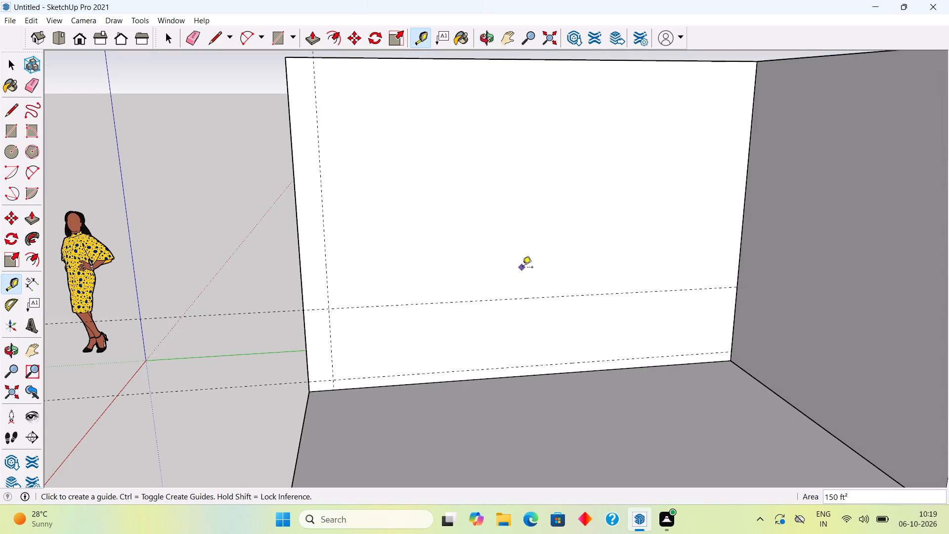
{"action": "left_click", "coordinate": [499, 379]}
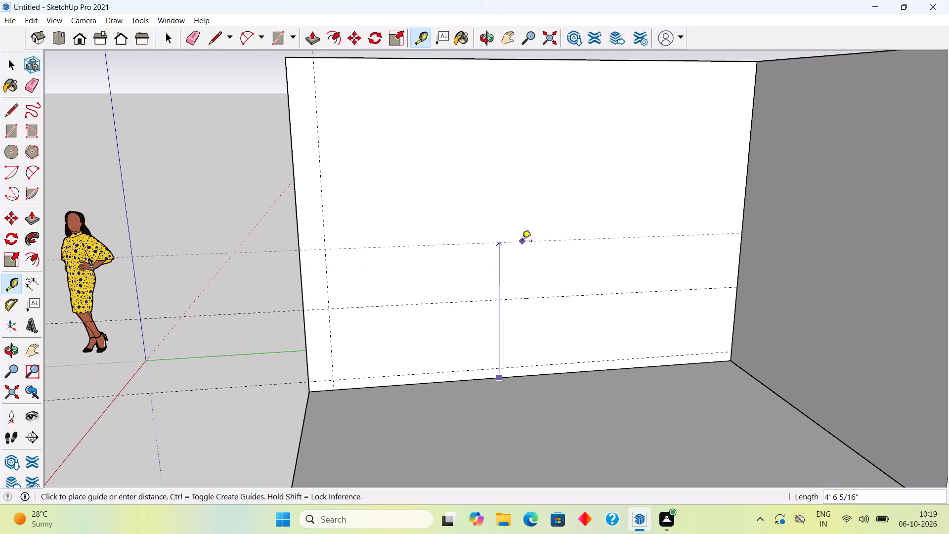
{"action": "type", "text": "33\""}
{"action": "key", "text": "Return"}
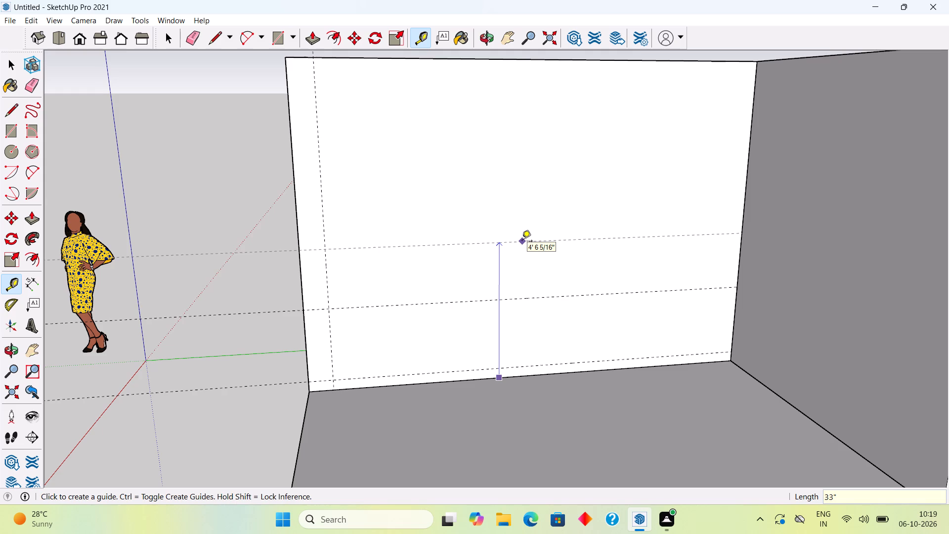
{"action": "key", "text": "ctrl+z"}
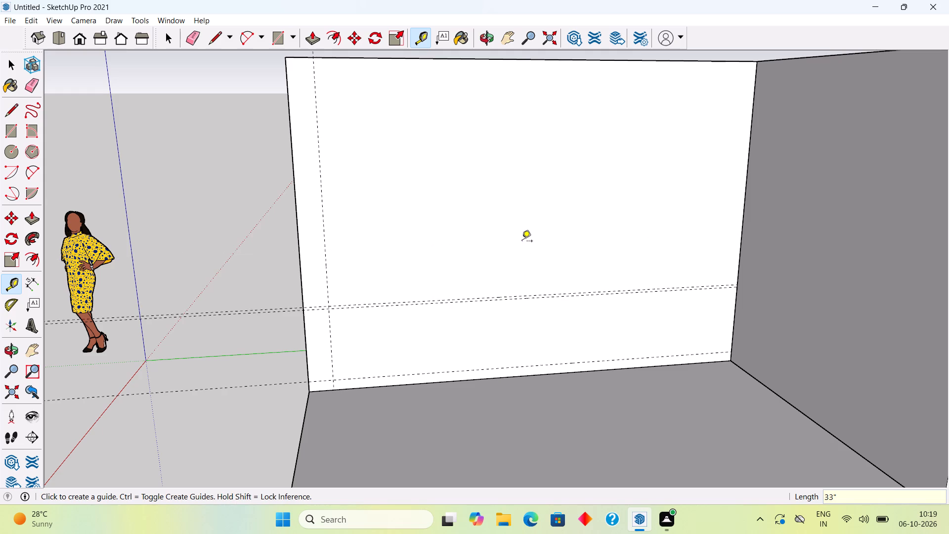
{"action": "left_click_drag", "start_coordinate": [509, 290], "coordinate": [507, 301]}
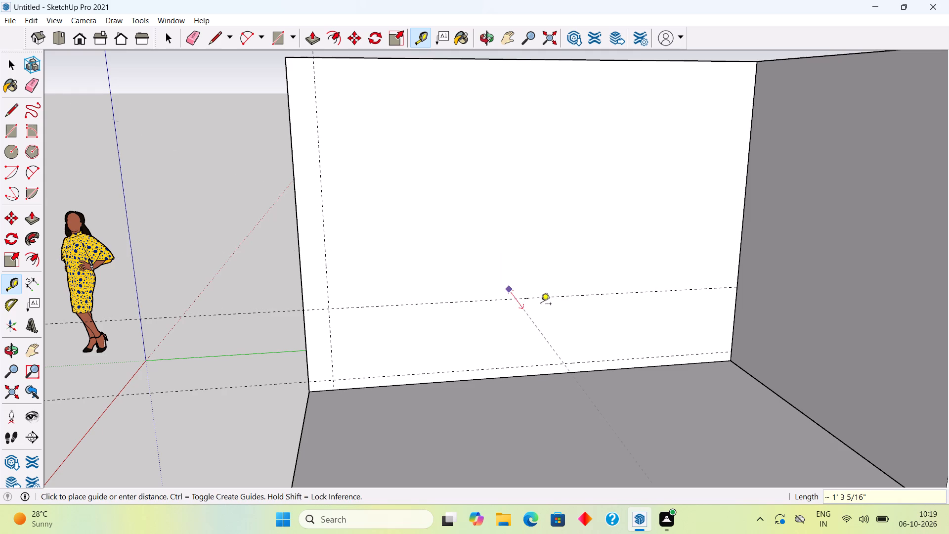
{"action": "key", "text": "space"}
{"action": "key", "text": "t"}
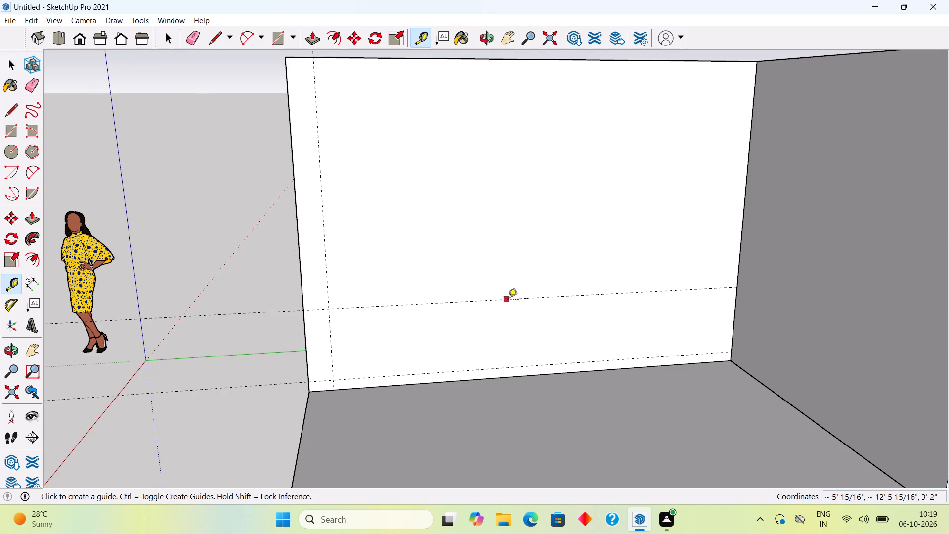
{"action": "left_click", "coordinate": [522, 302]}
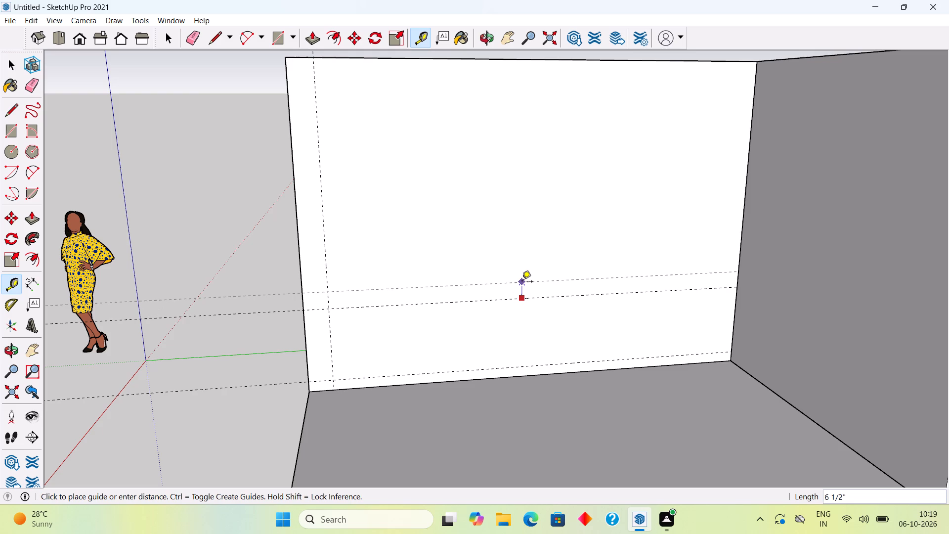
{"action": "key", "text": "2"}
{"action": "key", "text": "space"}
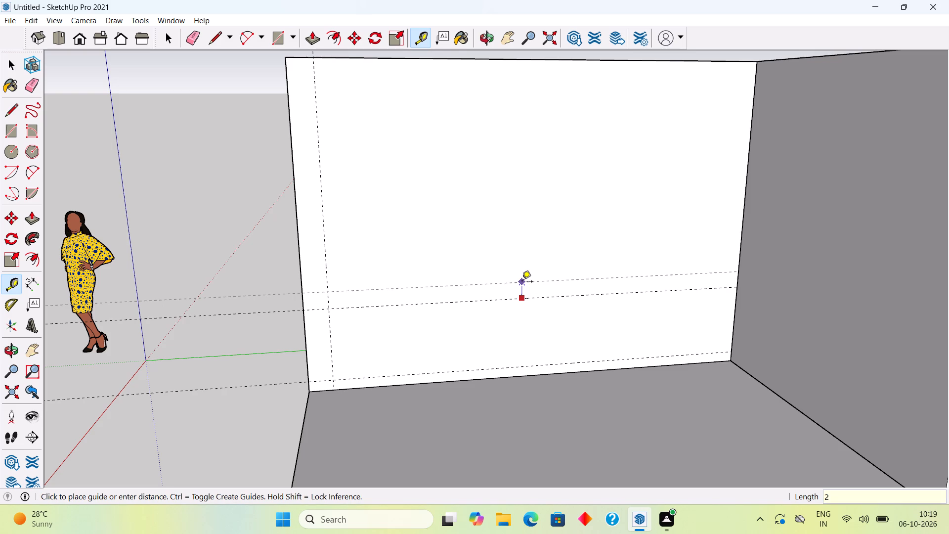
Place a horizontal guide 33" above the lowest horizontal guide on the longer wall.
{"action": "type", "text": "t"}
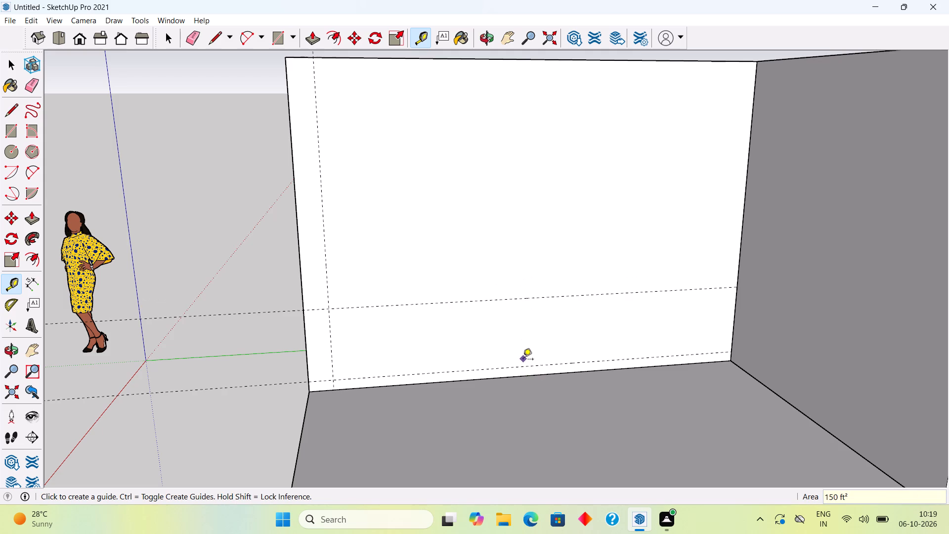
{"action": "left_click", "coordinate": [522, 366]}
{"action": "type", "text": "33\""}
{"action": "key", "text": "Return"}
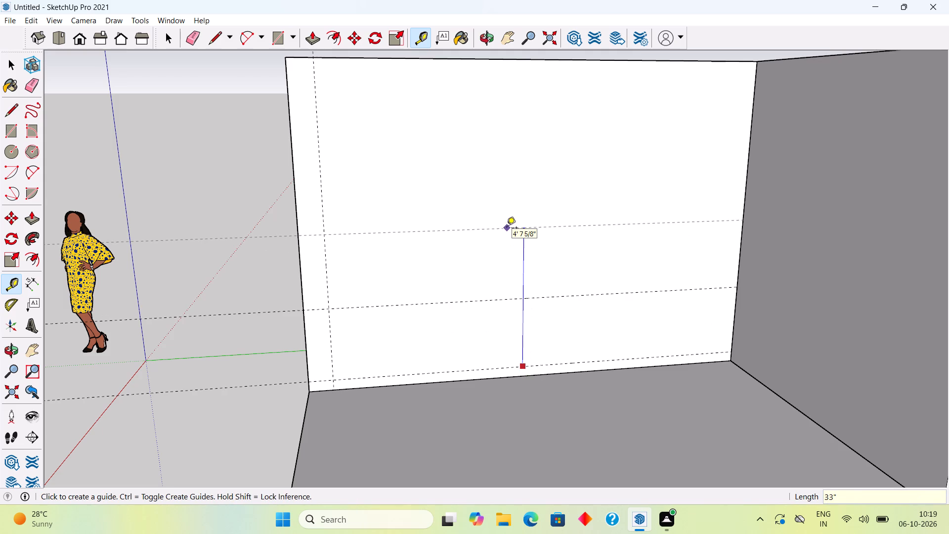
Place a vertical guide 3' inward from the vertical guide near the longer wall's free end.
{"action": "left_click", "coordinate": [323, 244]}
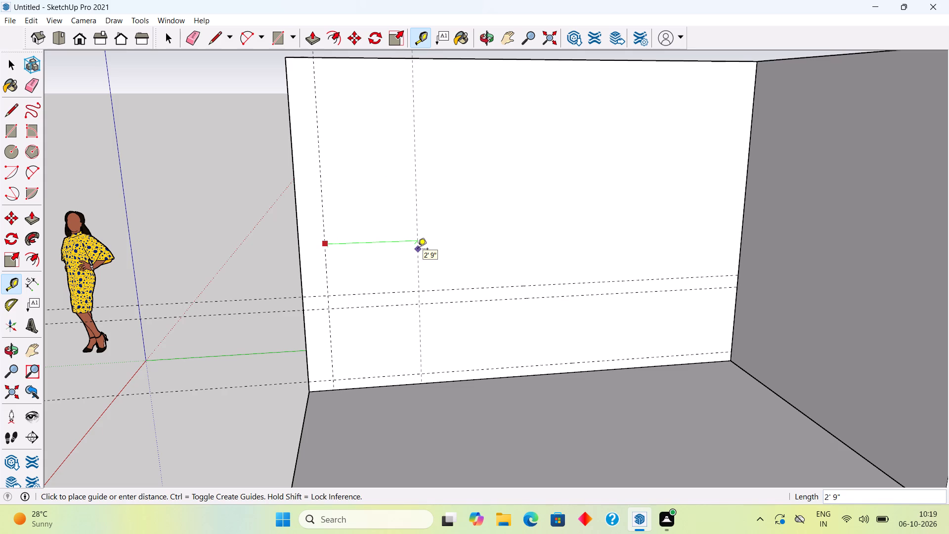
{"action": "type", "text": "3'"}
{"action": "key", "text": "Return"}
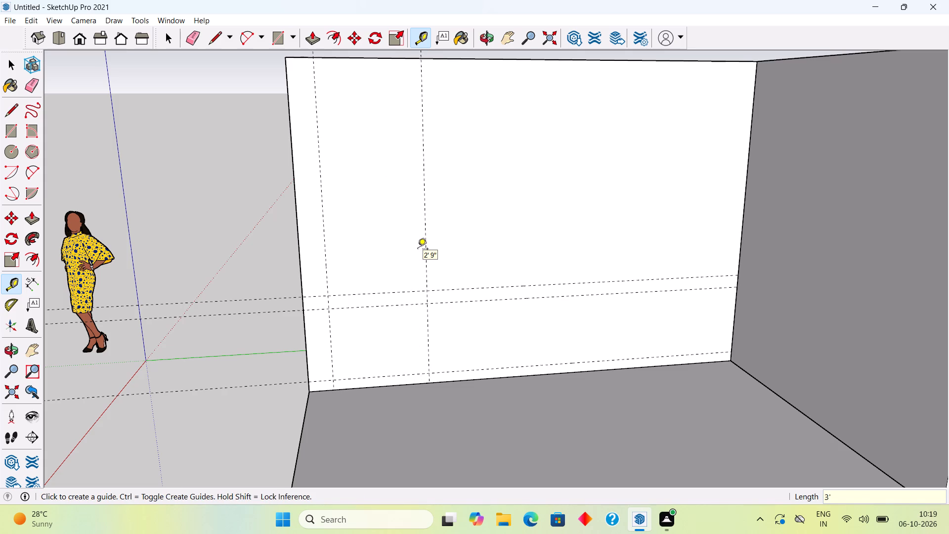
Stack three more horizontal guides upward from the highest one on the longer wall, spaced 32", 18" and 4" apart.
{"action": "scroll", "coordinate": [413, 278], "scroll_direction": "down", "scroll_amount": 3}
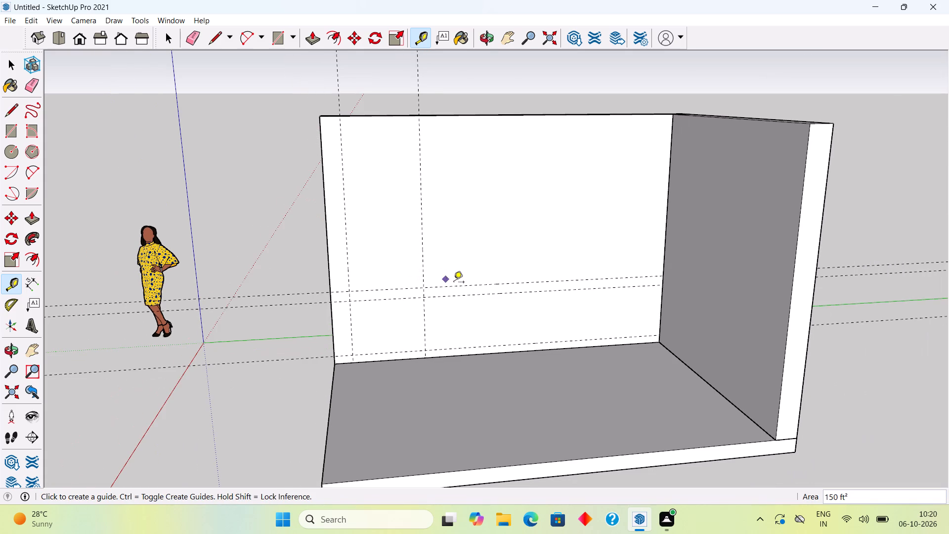
{"action": "left_click", "coordinate": [454, 283]}
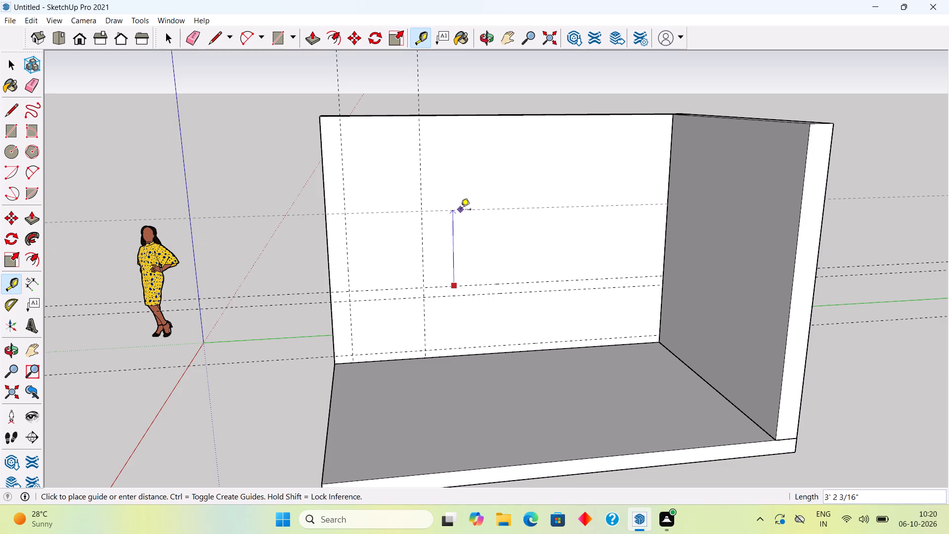
{"action": "type", "text": "32\""}
{"action": "key", "text": "Return"}
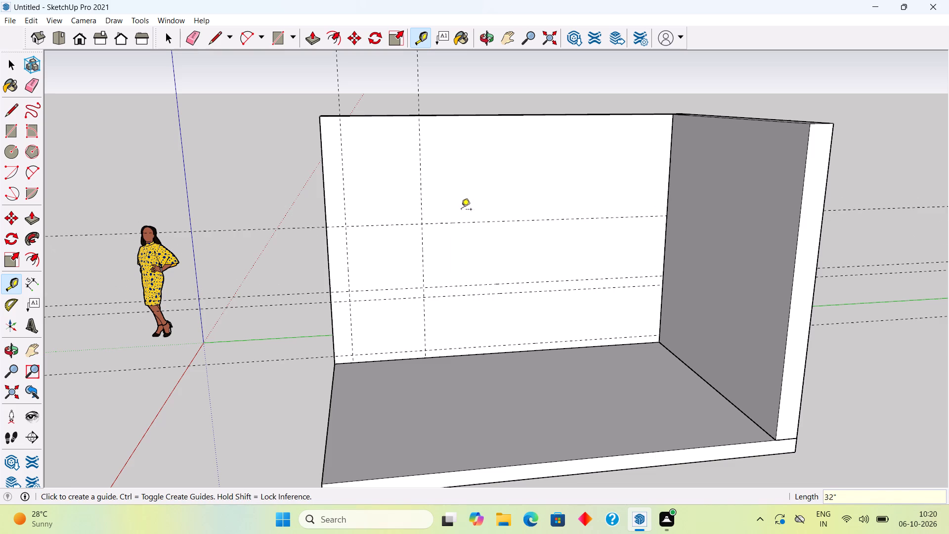
{"action": "left_click", "coordinate": [469, 225]}
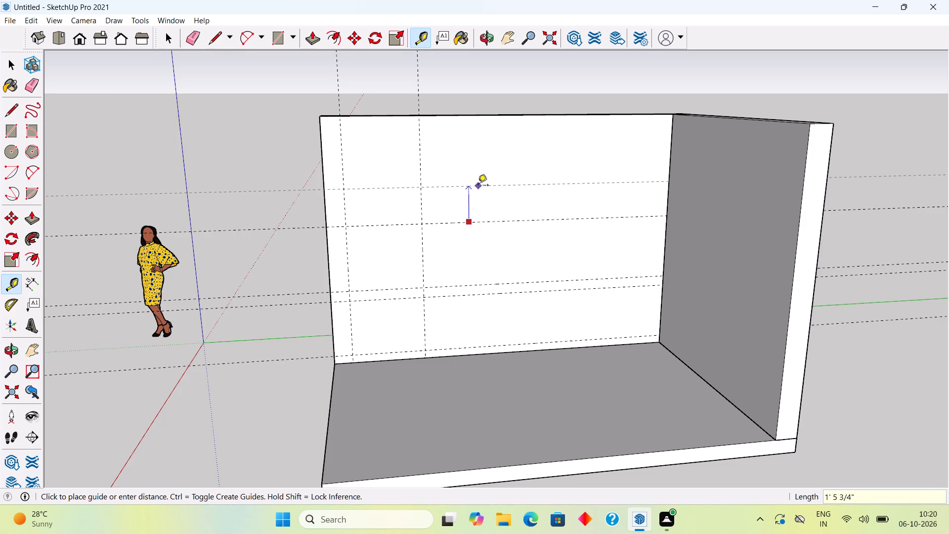
{"action": "type", "text": "18\""}
{"action": "key", "text": "Return"}
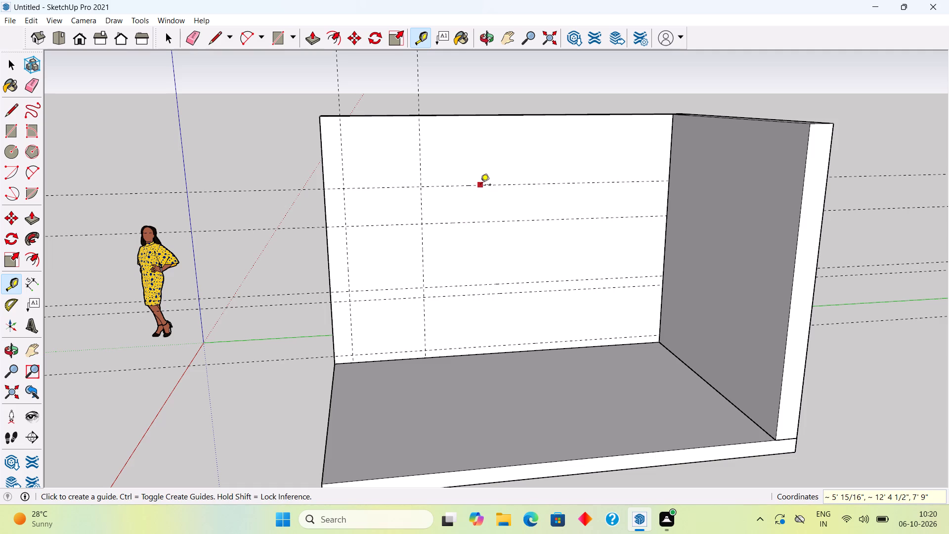
{"action": "left_click", "coordinate": [480, 185]}
{"action": "type", "text": "4\""}
{"action": "key", "text": "Return"}
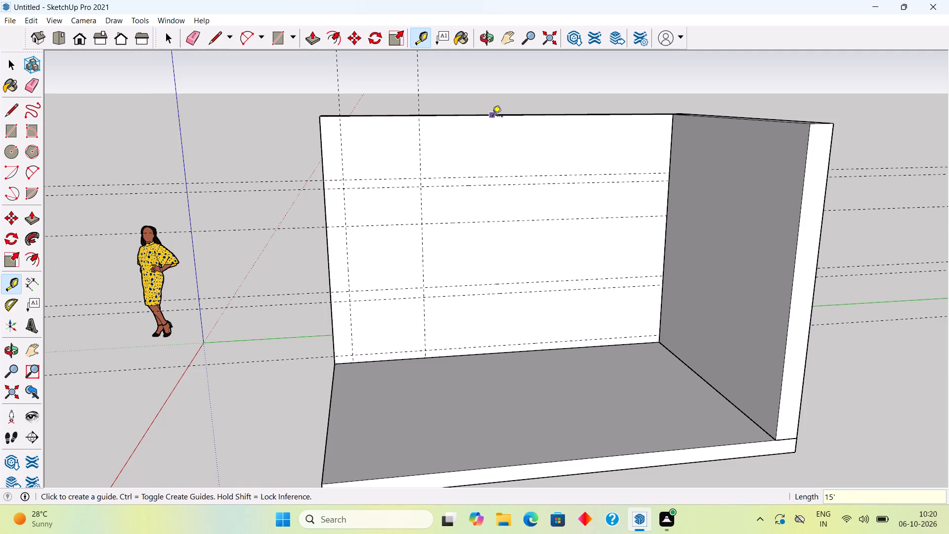
Place a horizontal guide 1' below the longer wall's top edge.
{"action": "left_click", "coordinate": [492, 117]}
{"action": "type", "text": "1'"}
{"action": "key", "text": "Return"}
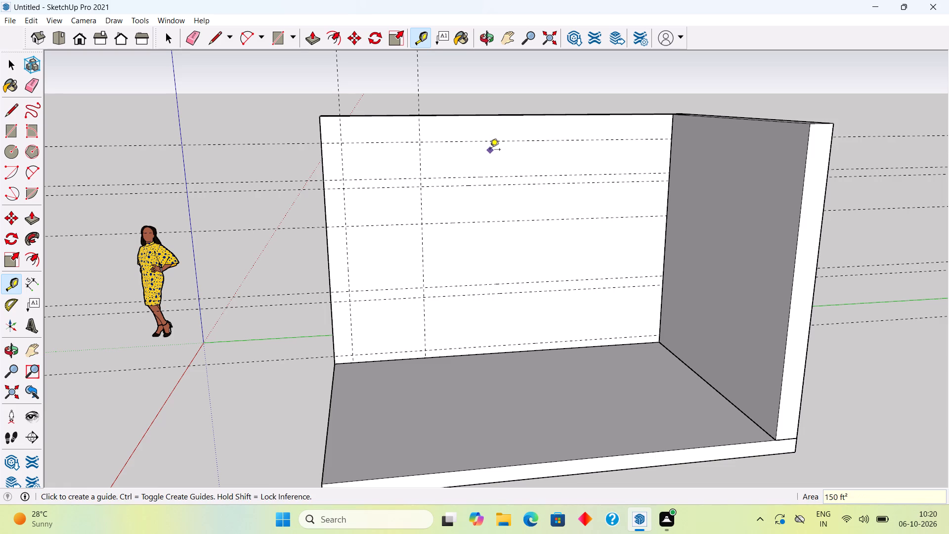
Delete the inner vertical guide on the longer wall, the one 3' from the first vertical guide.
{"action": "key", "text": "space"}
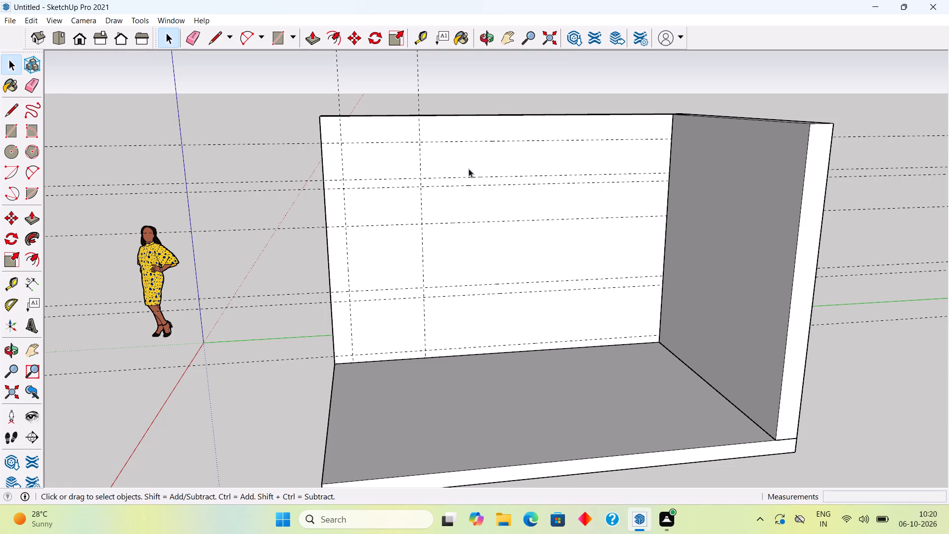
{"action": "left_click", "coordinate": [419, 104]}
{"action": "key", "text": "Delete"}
Place a vertical guide 2.5' inward from the vertical guide near the longer wall's free end.
{"action": "key", "text": "t"}
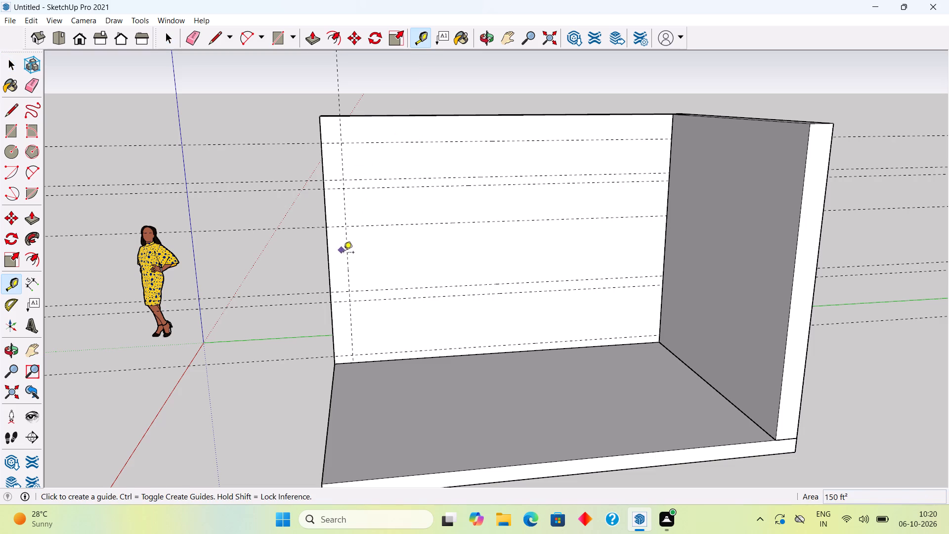
{"action": "left_click", "coordinate": [346, 259]}
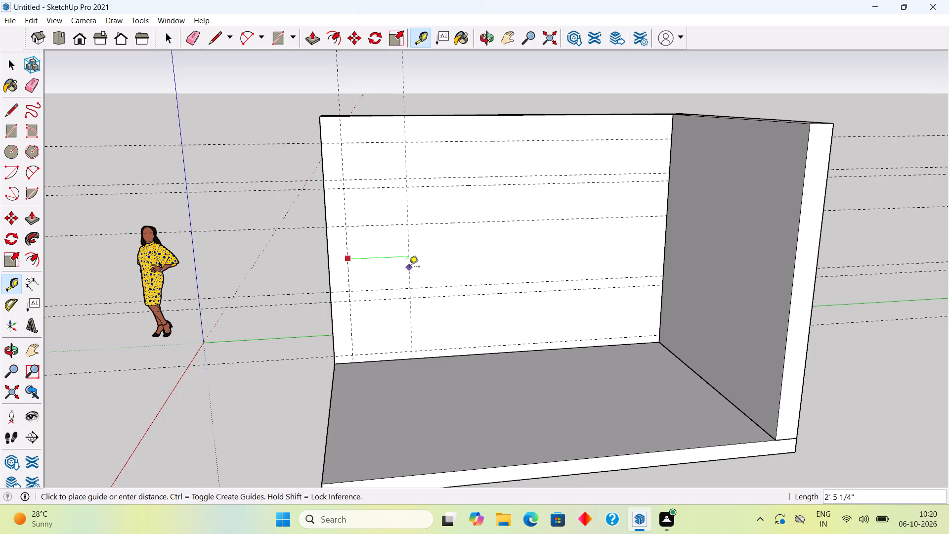
{"action": "type", "text": "2.5'"}
{"action": "key", "text": "Return"}
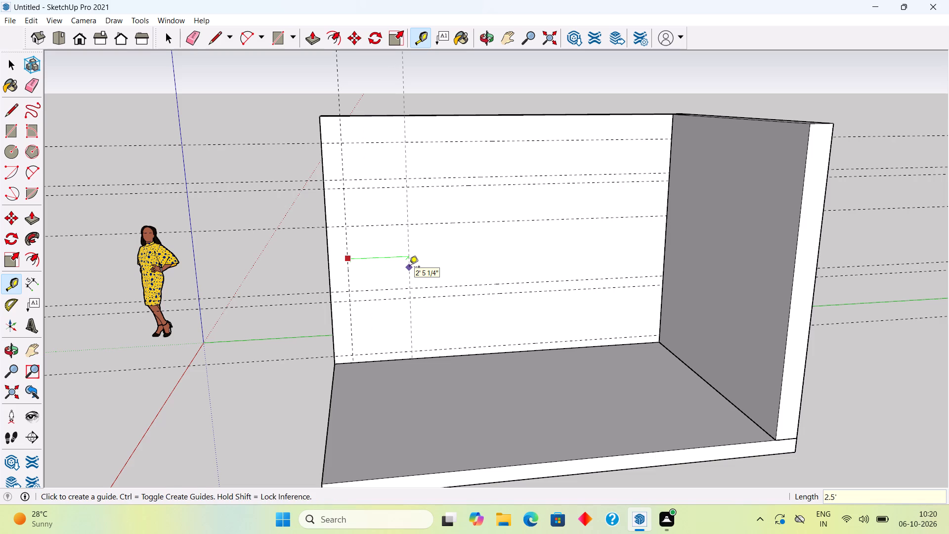
{"action": "key", "text": "space"}
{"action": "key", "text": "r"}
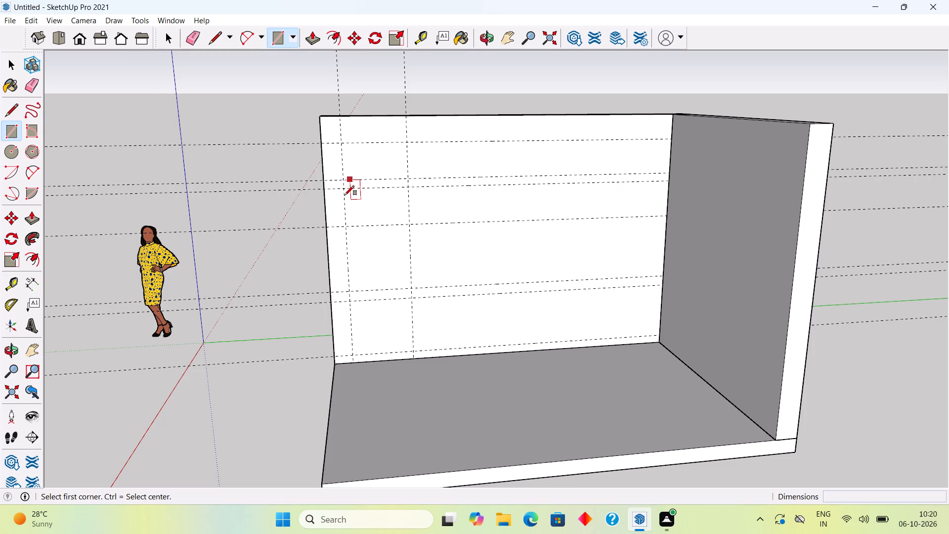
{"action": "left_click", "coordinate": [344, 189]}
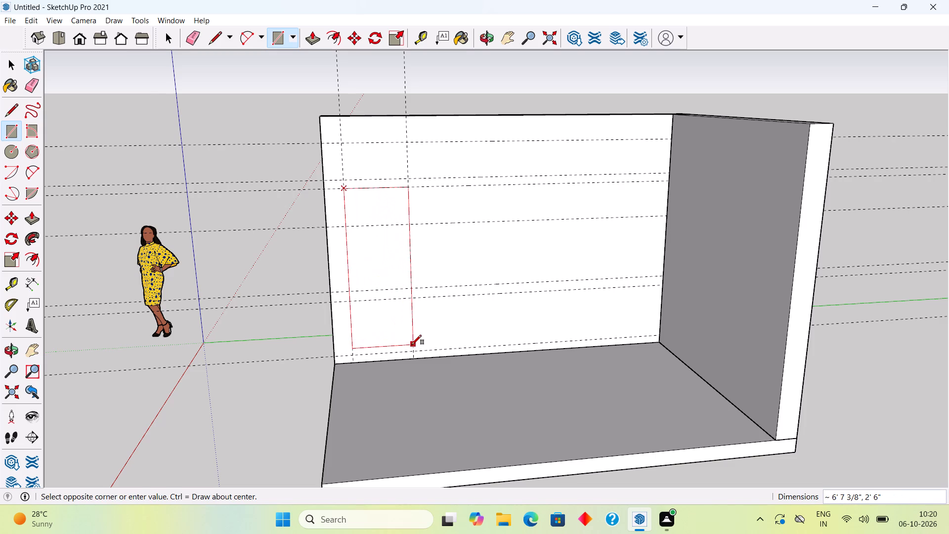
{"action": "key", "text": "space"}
Draw a 4" by 13' 6" rectangle along the longer wall's base, from the first vertical guide to the inner corner.
{"action": "key", "text": "r"}
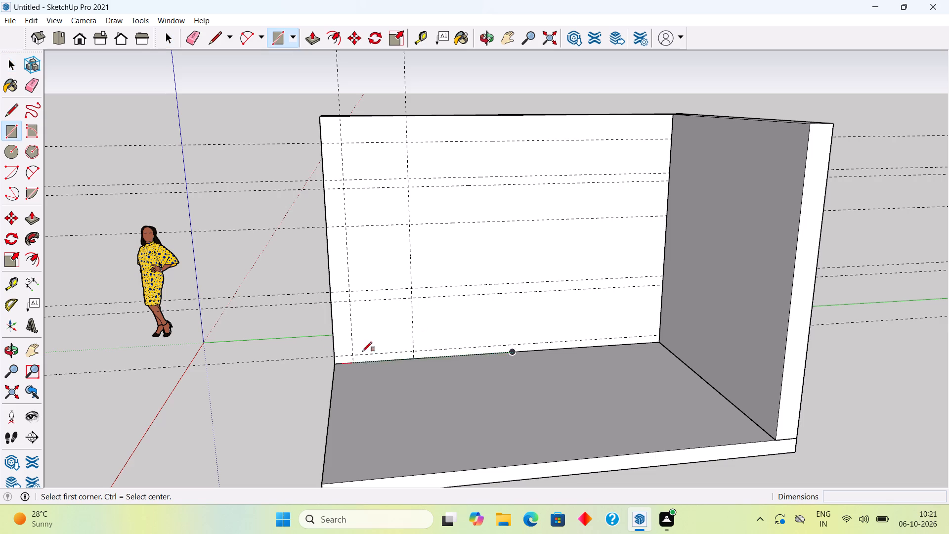
{"action": "left_click", "coordinate": [353, 353]}
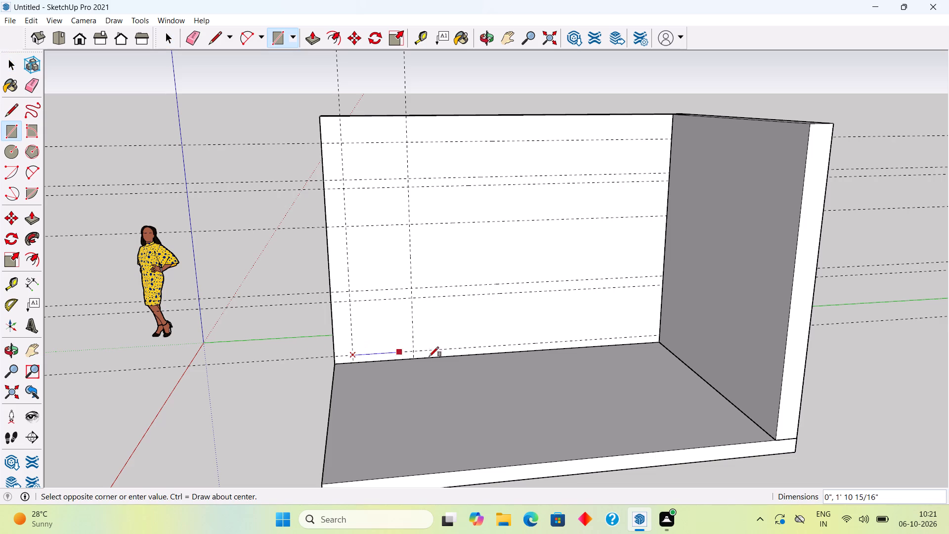
{"action": "left_click", "coordinate": [656, 341]}
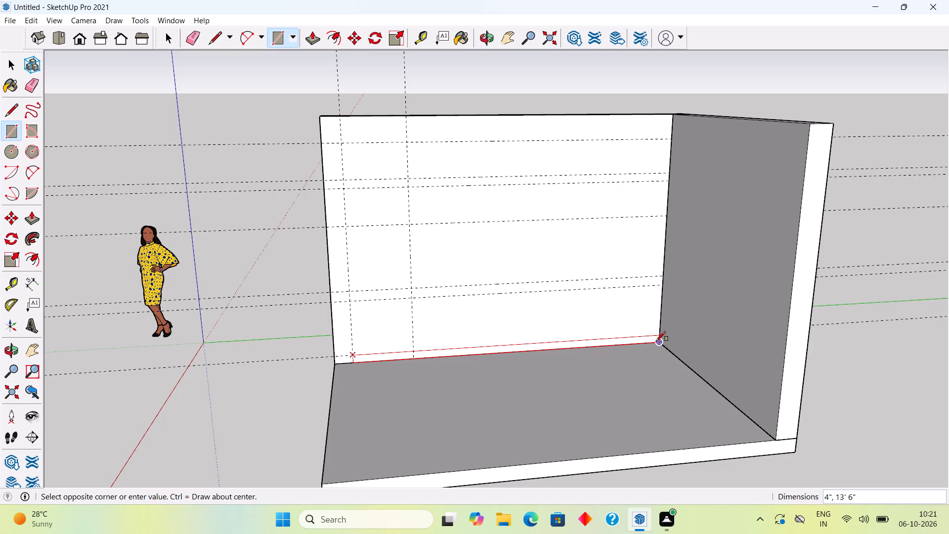
{"action": "key", "text": "space"}
Push/Pull the strip at the longer wall's base outward by 10".
{"action": "left_click", "coordinate": [604, 342]}
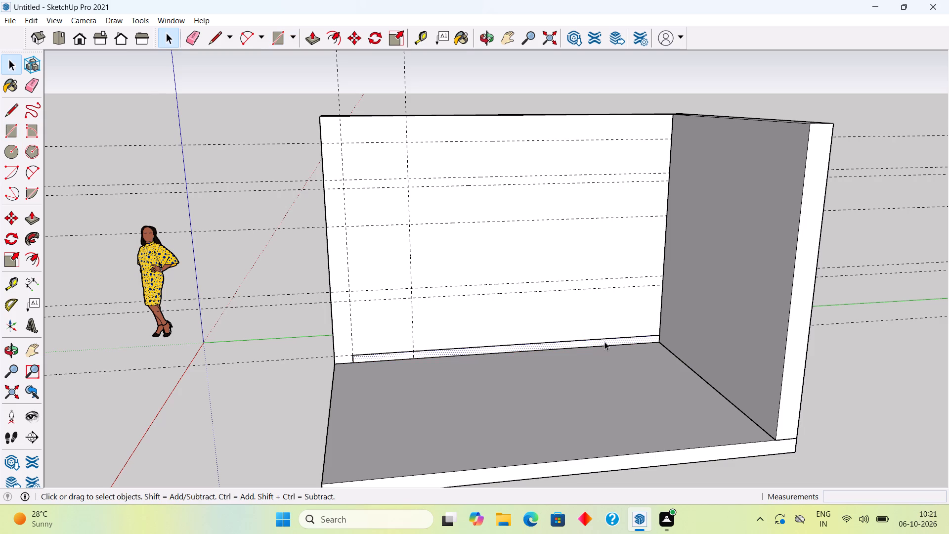
{"action": "key", "text": "p"}
{"action": "left_click", "coordinate": [604, 342]}
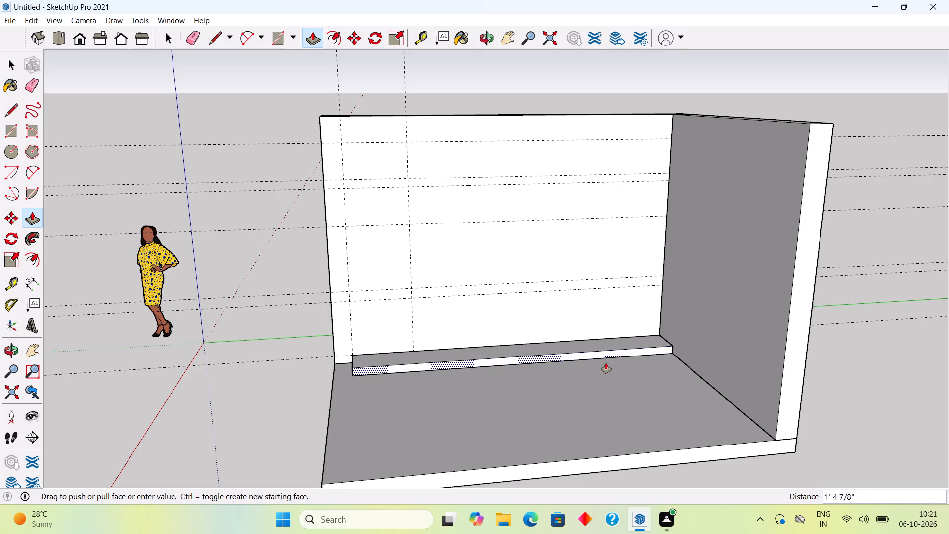
{"action": "type", "text": "10"}
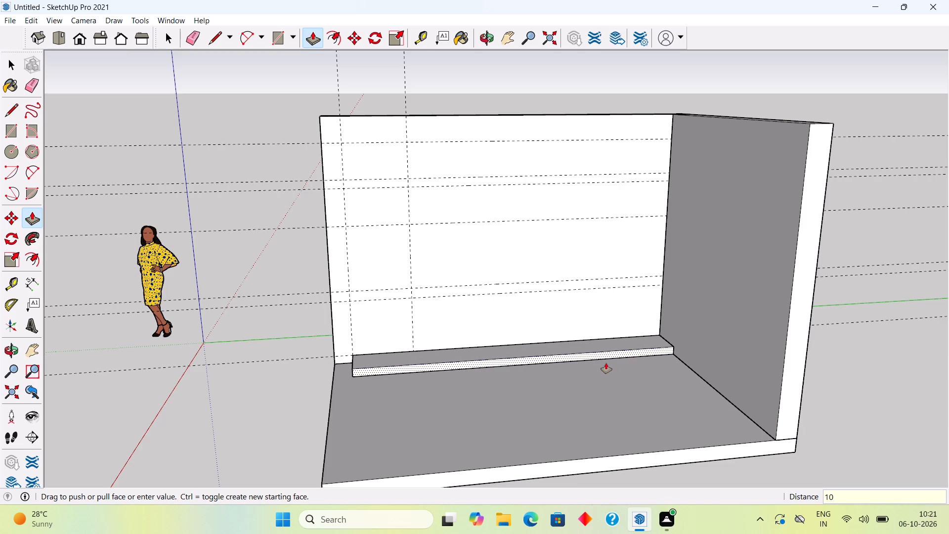
{"action": "key", "text": "shift+quotedbl"}
{"action": "key", "text": "Return"}
{"action": "key", "text": "space"}
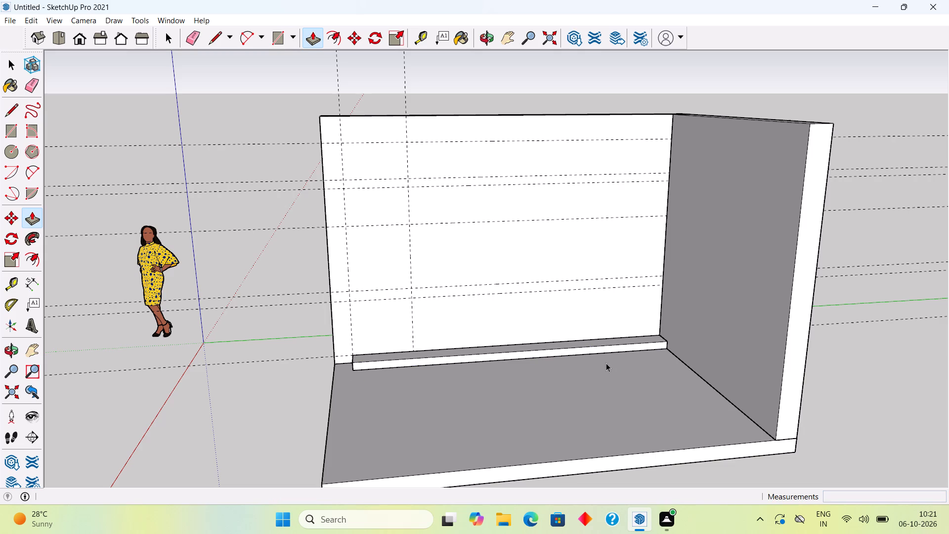
Make the whole extruded base strip along the longer wall a group.
{"action": "triple_click", "coordinate": [596, 349]}
{"action": "right_click", "coordinate": [596, 349]}
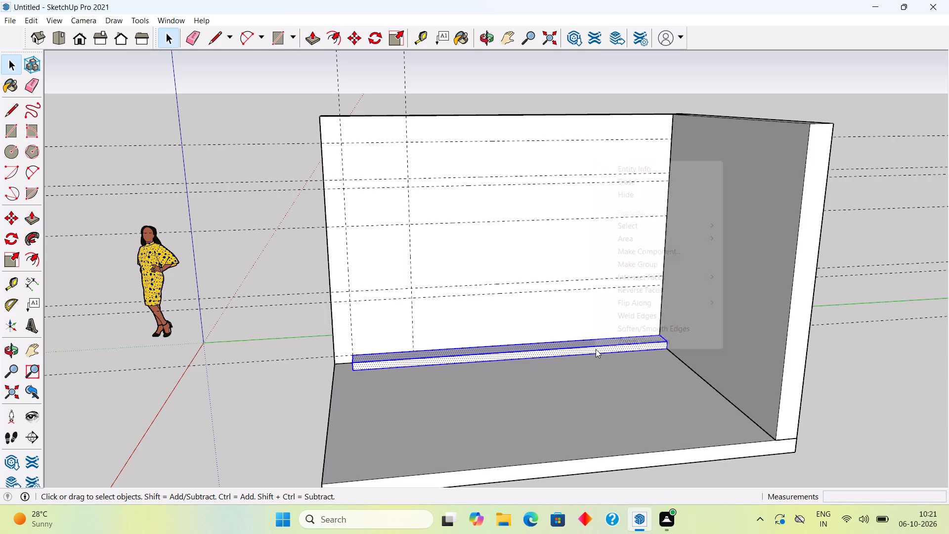
{"action": "left_click", "coordinate": [621, 264]}
{"action": "left_click", "coordinate": [214, 274]}
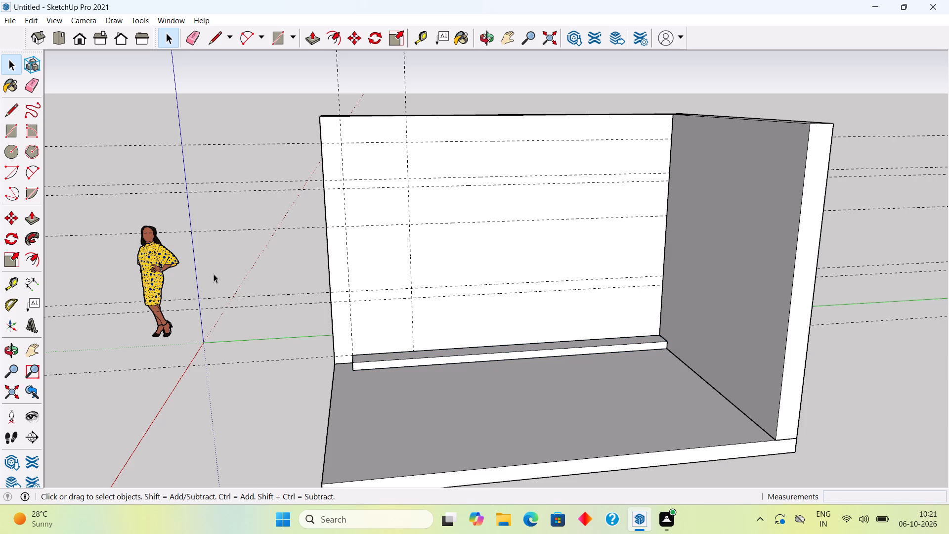
Place a horizontal guide on the shorter wall 4" above its bottom edge.
{"action": "scroll", "coordinate": [792, 391], "scroll_direction": "up", "scroll_amount": 4}
{"action": "key", "text": "t"}
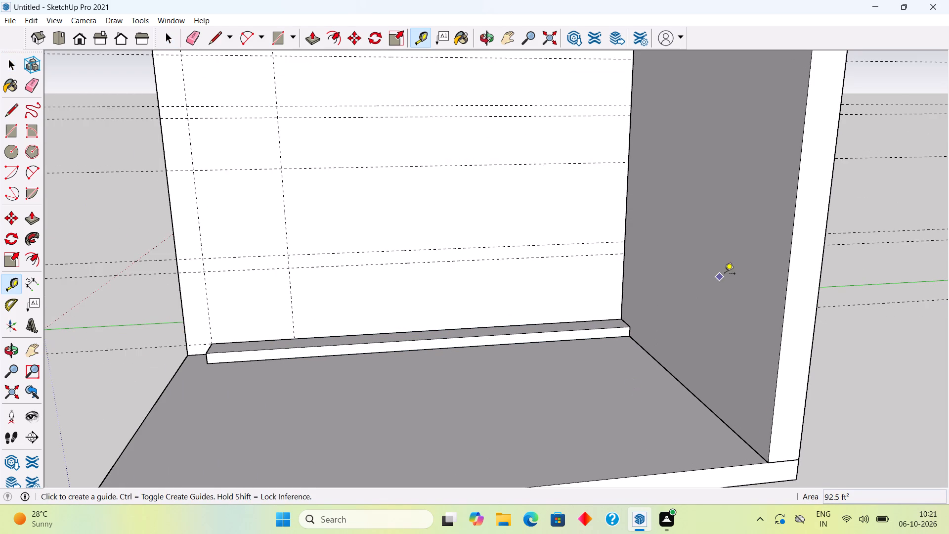
{"action": "left_click", "coordinate": [687, 391]}
{"action": "type", "text": "4\""}
{"action": "key", "text": "Return"}
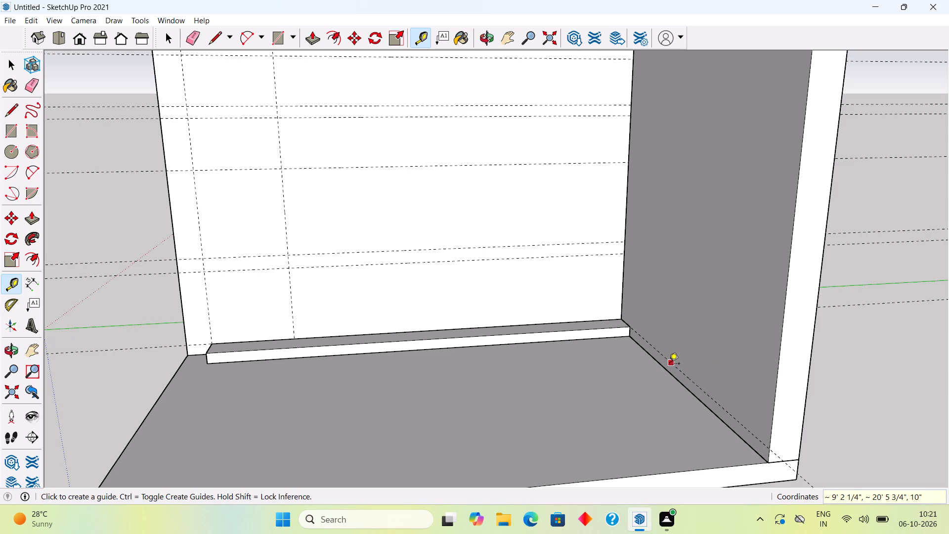
Place two horizontal guides on the shorter wall in line with the longer wall's lower guide pair, the upper one 2' 9" above the base guide.
{"action": "left_click", "coordinate": [669, 364]}
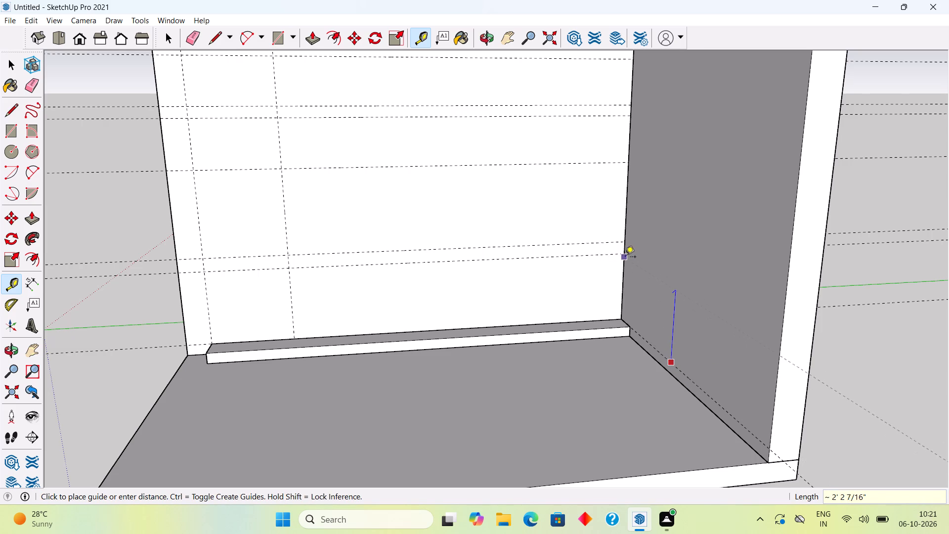
{"action": "left_click", "coordinate": [625, 256]}
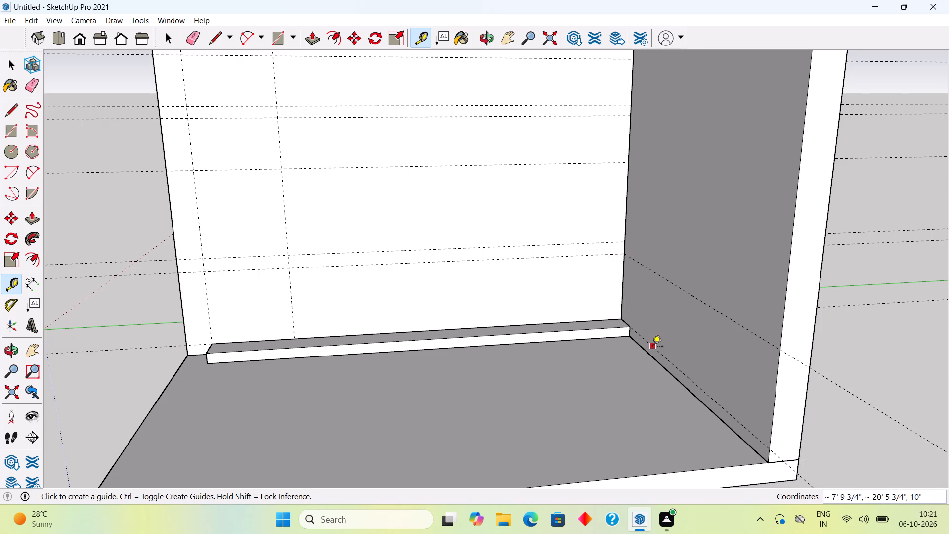
{"action": "left_click", "coordinate": [652, 347]}
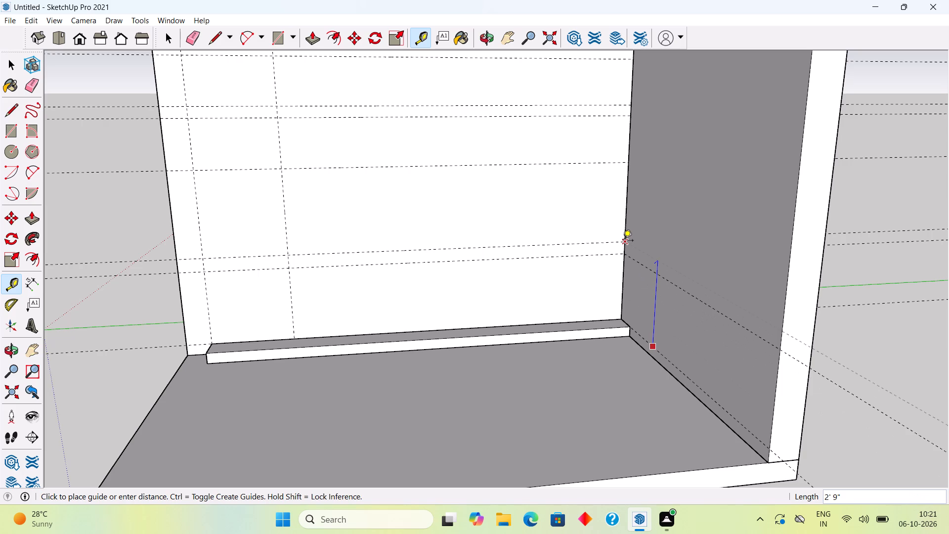
{"action": "left_click", "coordinate": [623, 241]}
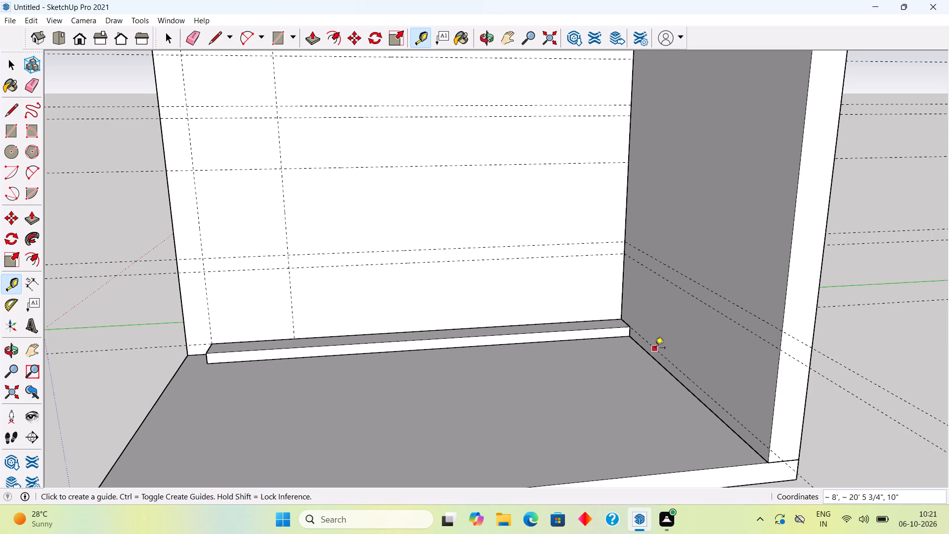
Continue the longer wall's middle guide and the next one up onto the shorter wall, 2' 8" above the lower pair and 1' 6" higher.
{"action": "left_click", "coordinate": [658, 366]}
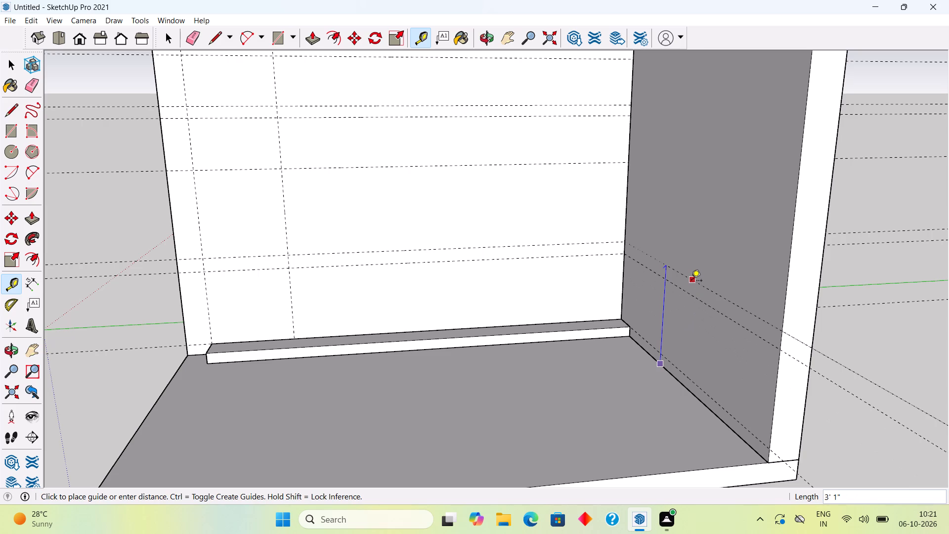
{"action": "key", "text": "space"}
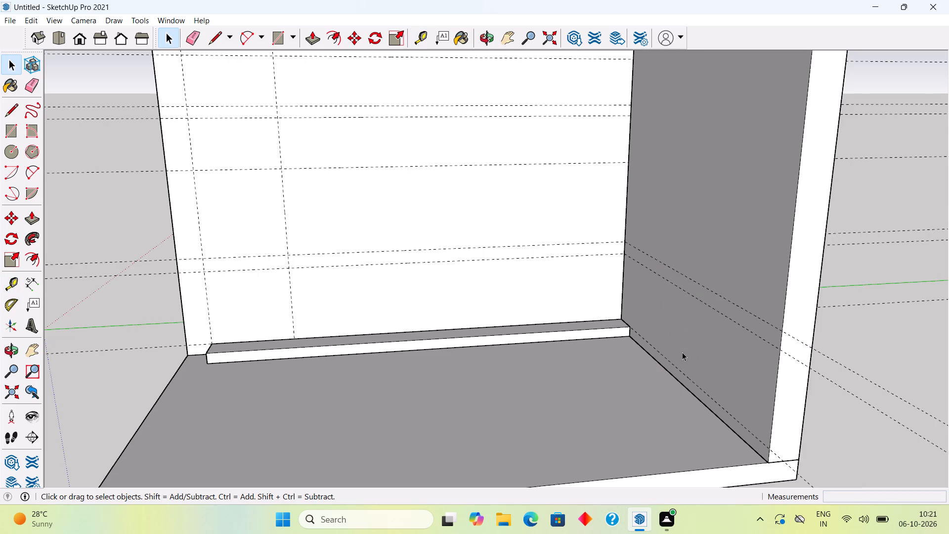
{"action": "key", "text": "t"}
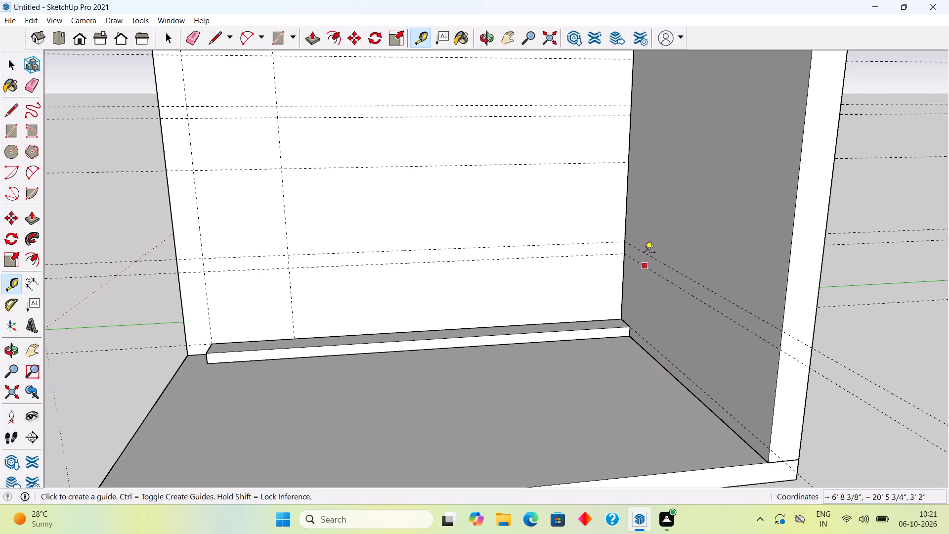
{"action": "left_click", "coordinate": [644, 249]}
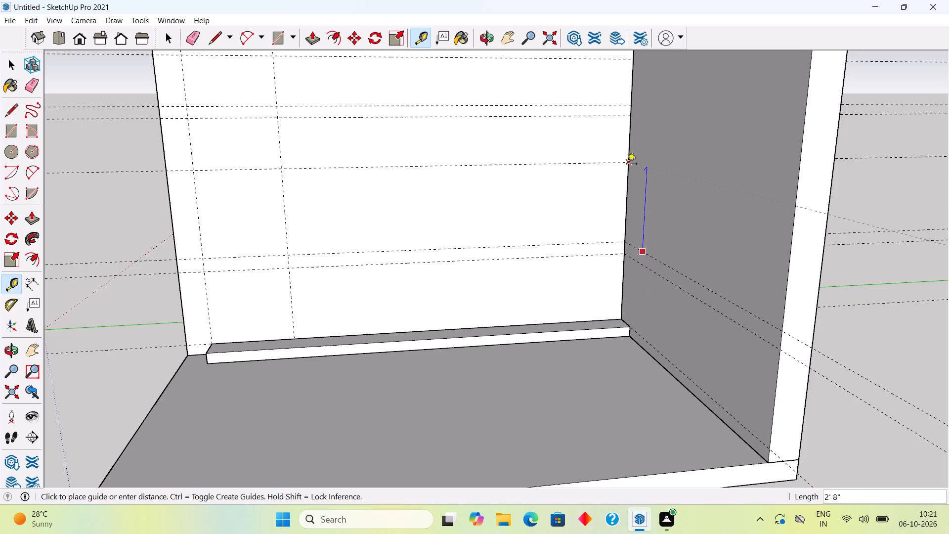
{"action": "left_click", "coordinate": [627, 165]}
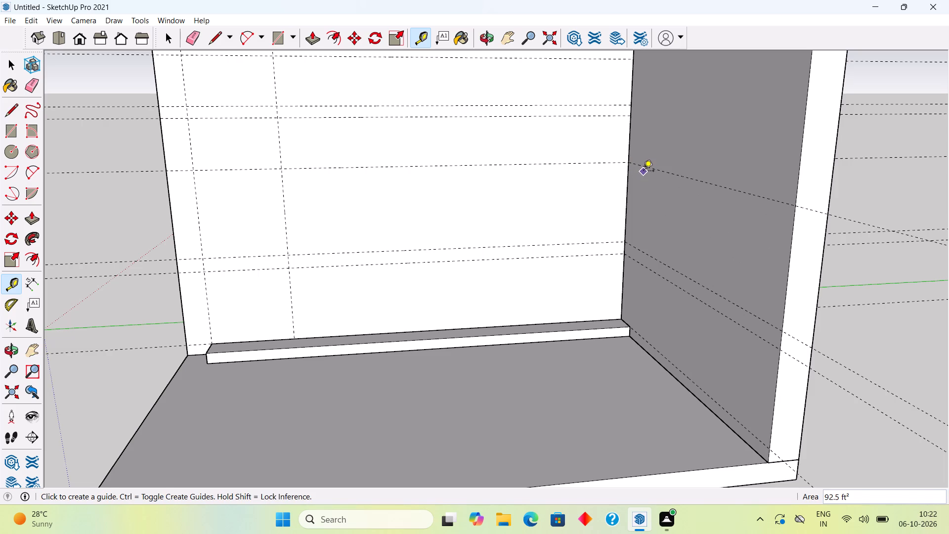
{"action": "left_click", "coordinate": [645, 170]}
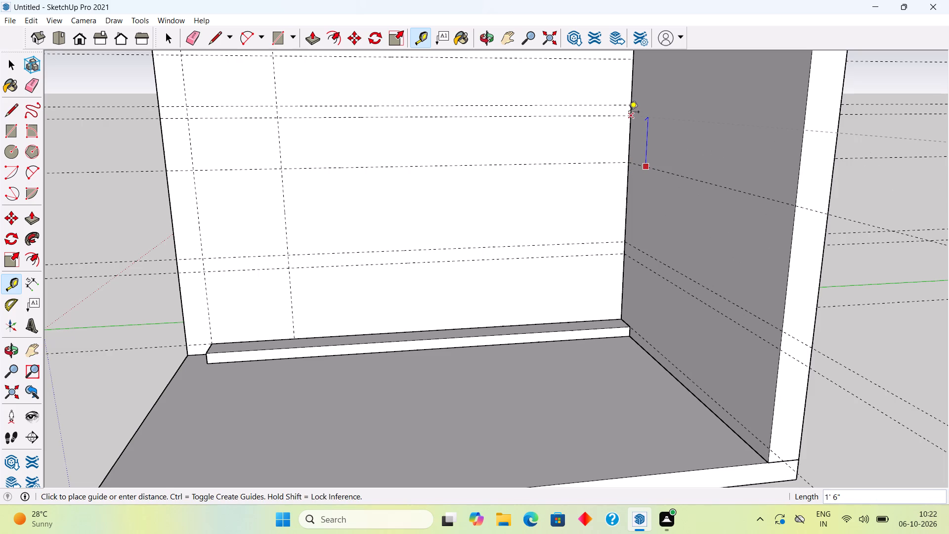
{"action": "left_click", "coordinate": [629, 113]}
Continue the longer wall's two highest guides onto the shorter wall, the top one 1' 5" above the other.
{"action": "scroll", "coordinate": [629, 113], "scroll_direction": "down", "scroll_amount": 5}
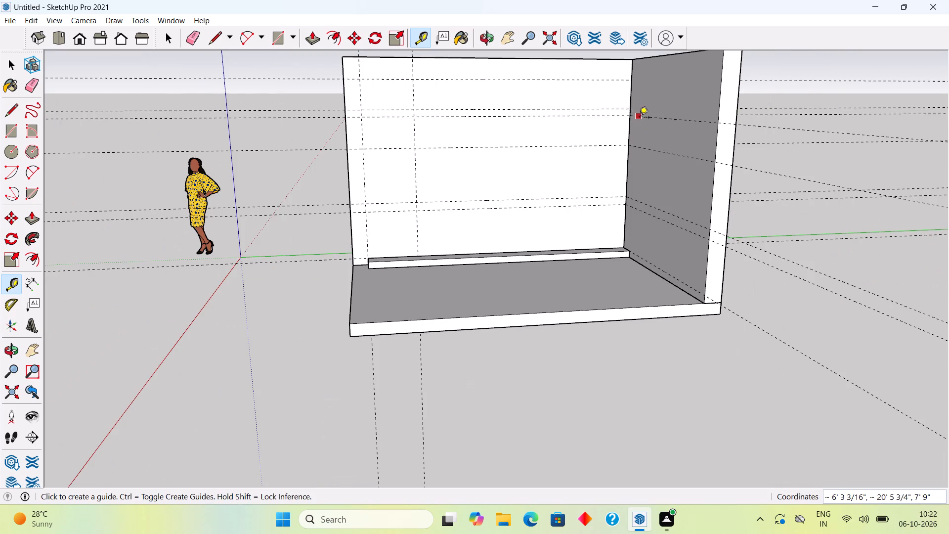
{"action": "left_click", "coordinate": [639, 118]}
{"action": "left_click", "coordinate": [630, 110]}
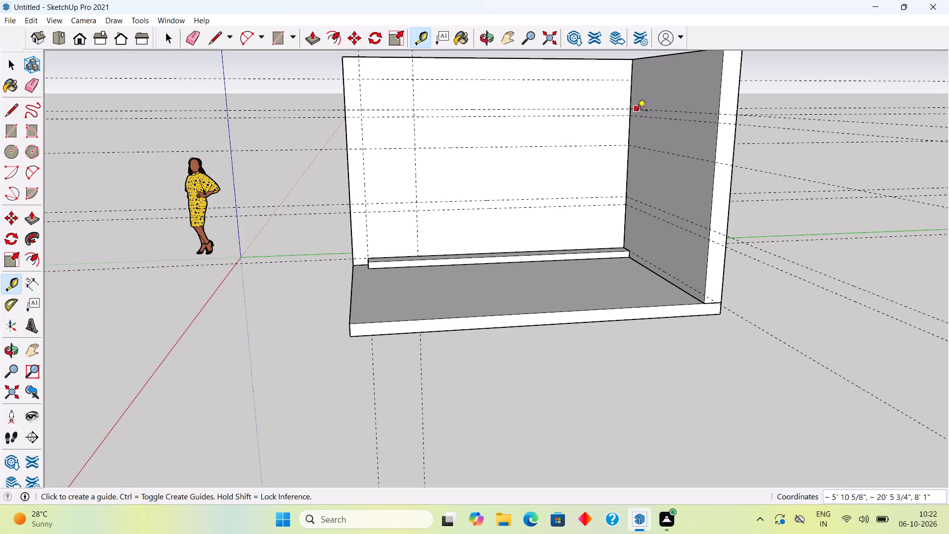
{"action": "left_click", "coordinate": [639, 113]}
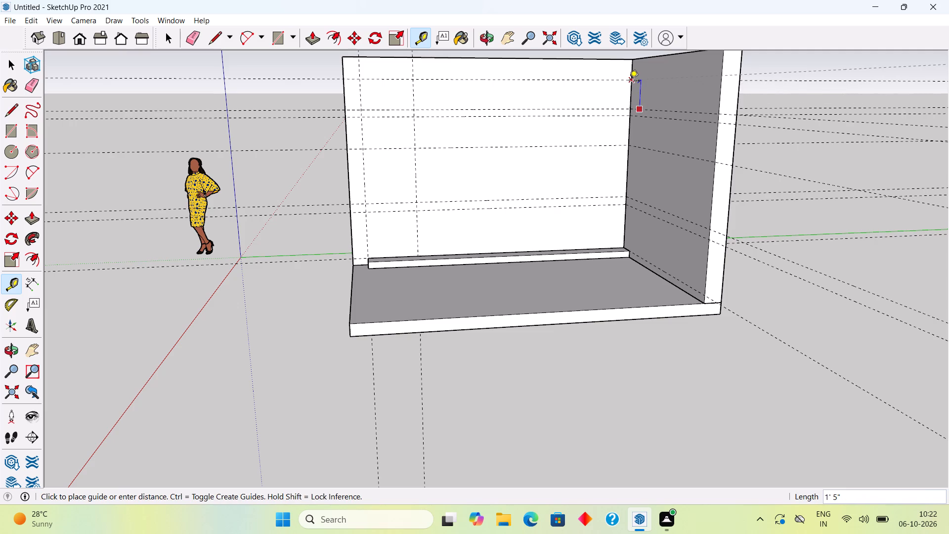
{"action": "left_click", "coordinate": [629, 82]}
{"action": "key", "text": "space"}
{"action": "scroll", "coordinate": [622, 151], "scroll_direction": "down", "scroll_amount": 4}
{"action": "scroll", "coordinate": [629, 84], "scroll_direction": "up", "scroll_amount": 3}
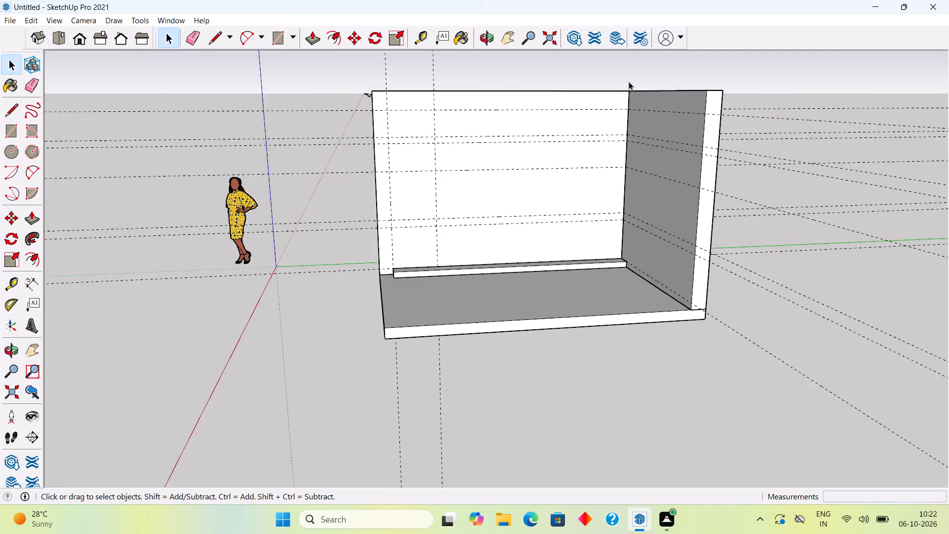
{"action": "scroll", "coordinate": [629, 82], "scroll_direction": "up", "scroll_amount": 5}
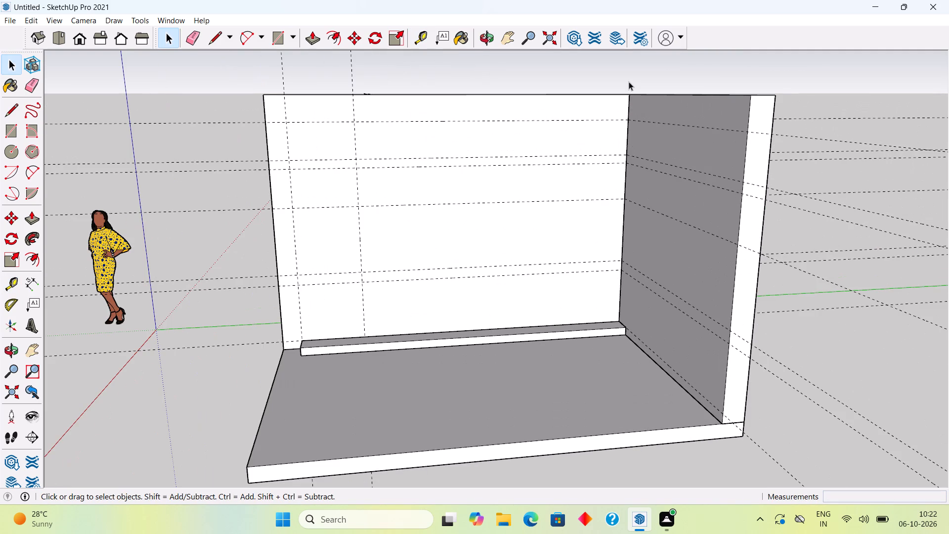
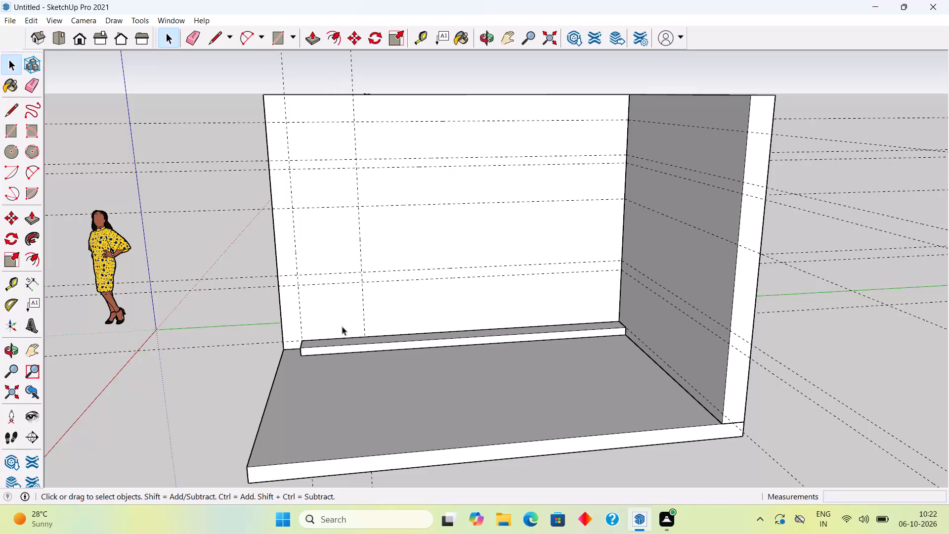
Draw a 6' 11" by 2' 6" rectangle on the longer wall between the vertical guides, from the base ledge to the upper pair's lower guide.
{"action": "scroll", "coordinate": [342, 326], "scroll_direction": "up", "scroll_amount": 4}
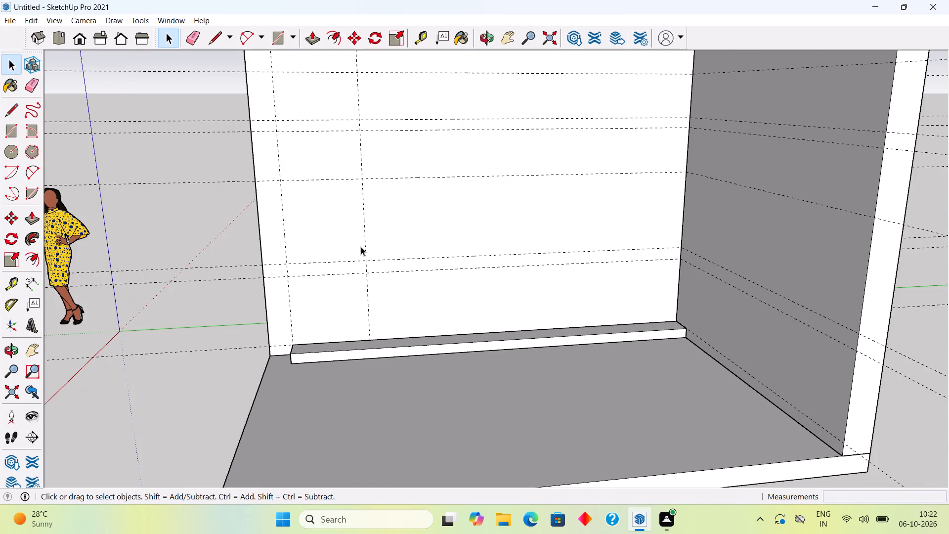
{"action": "scroll", "coordinate": [348, 302], "scroll_direction": "down", "scroll_amount": 4}
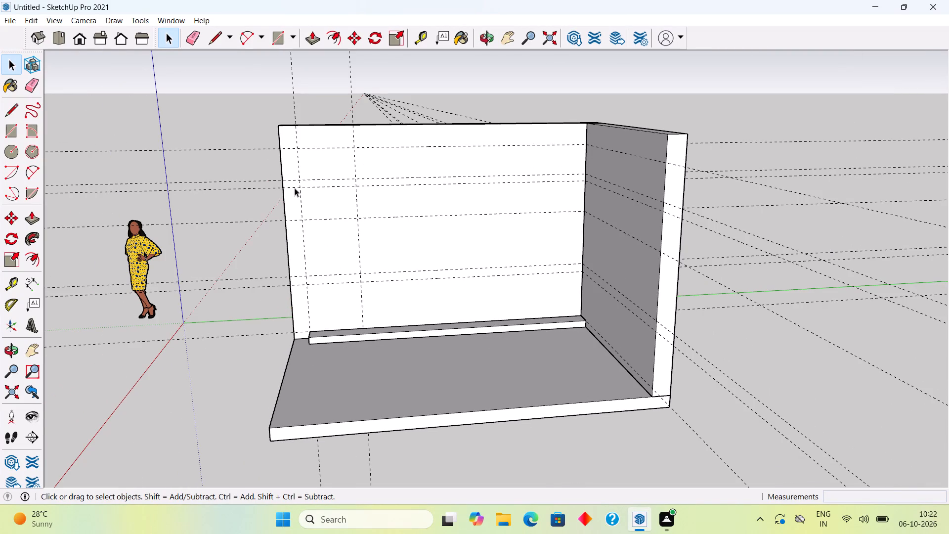
{"action": "key", "text": "r"}
{"action": "left_click", "coordinate": [299, 189]}
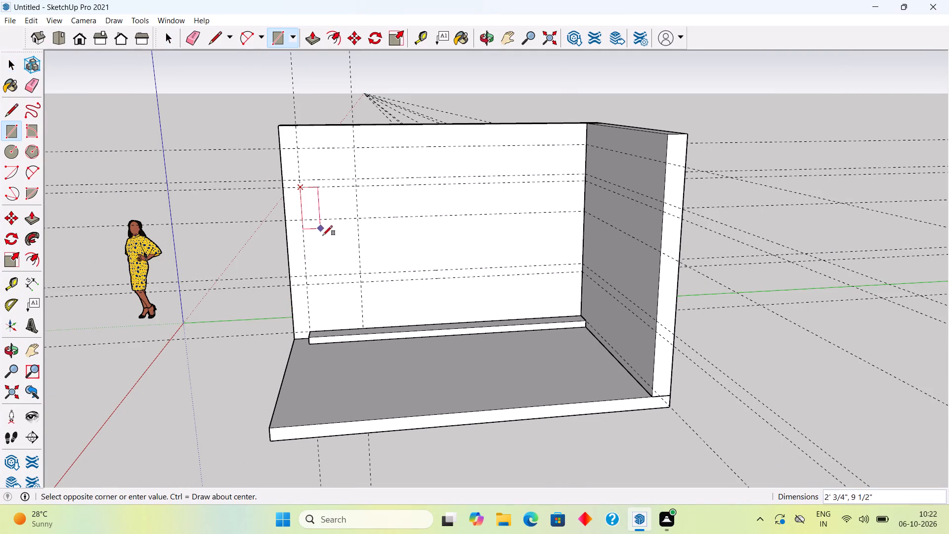
{"action": "left_click", "coordinate": [363, 327]}
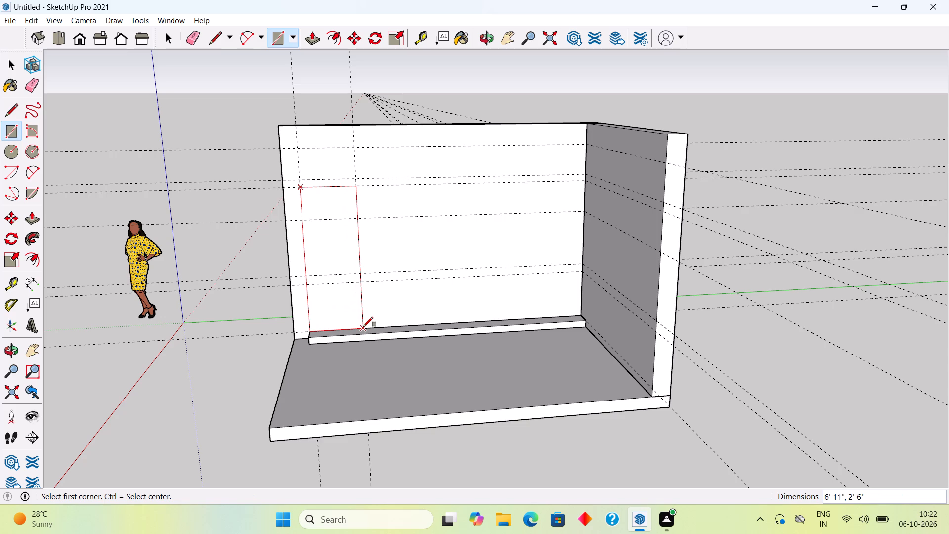
{"action": "key", "text": "space"}
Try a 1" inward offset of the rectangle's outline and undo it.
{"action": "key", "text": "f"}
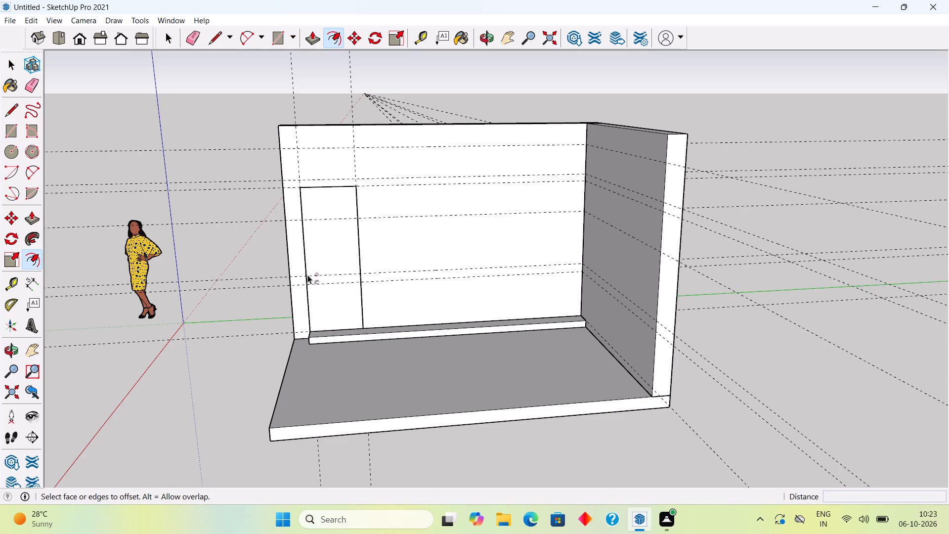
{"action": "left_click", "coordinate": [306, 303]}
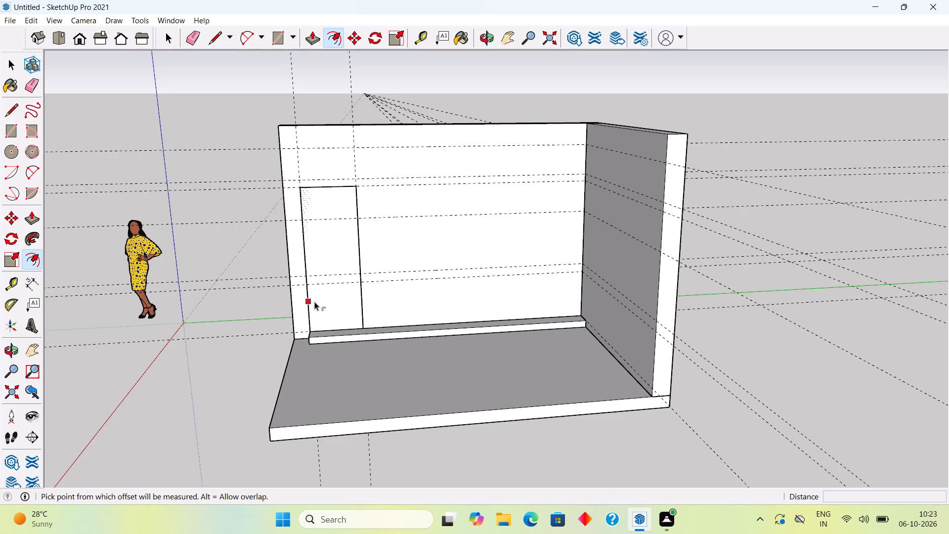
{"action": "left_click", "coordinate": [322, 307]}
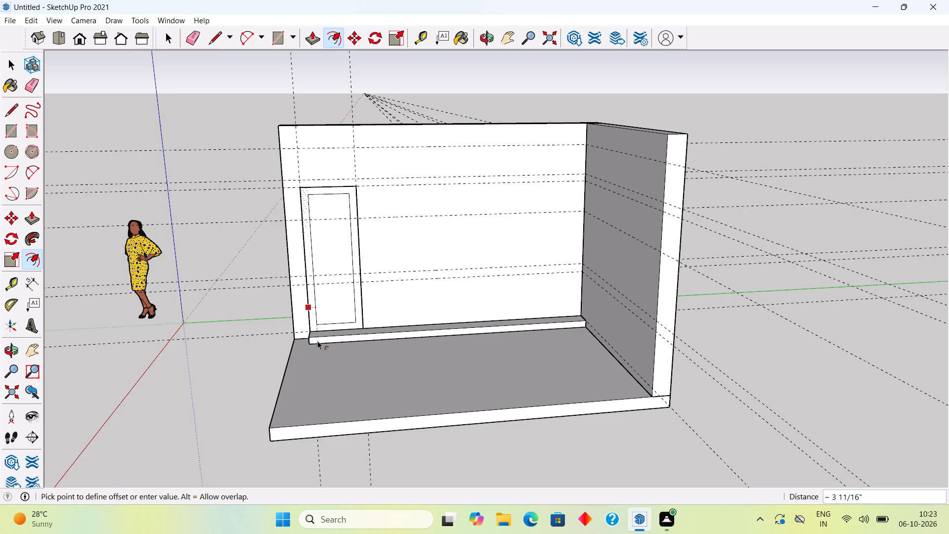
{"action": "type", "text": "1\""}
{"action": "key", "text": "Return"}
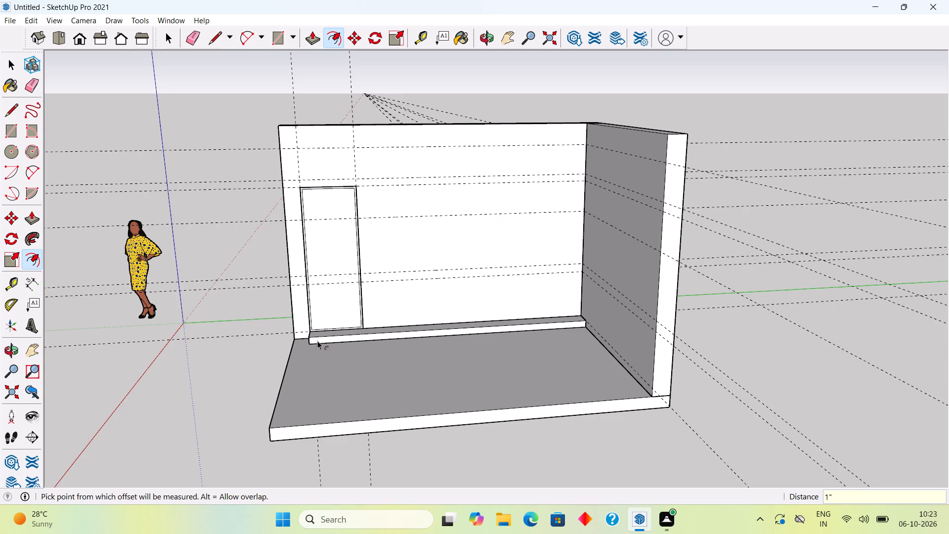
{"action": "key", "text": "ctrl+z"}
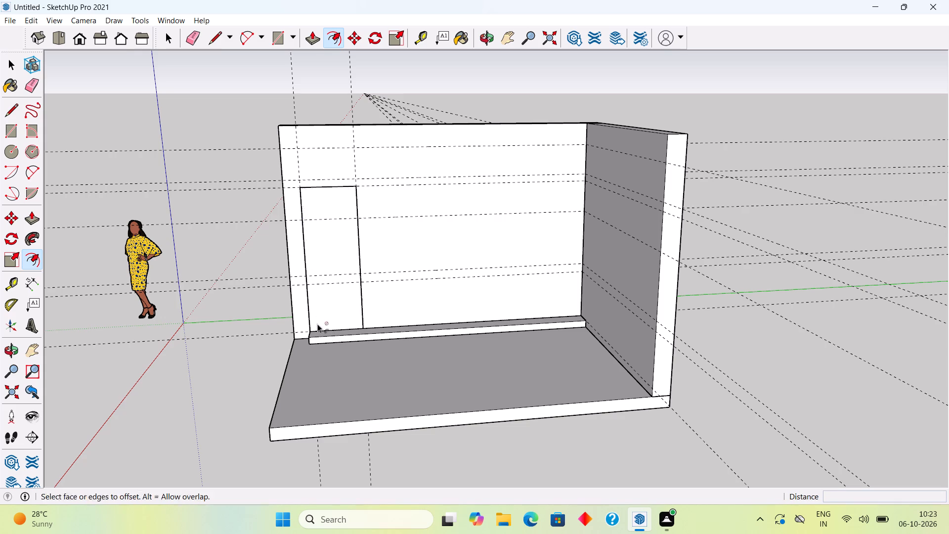
Offset the rectangle's outline 2" inward to form a frame border.
{"action": "left_click", "coordinate": [314, 308]}
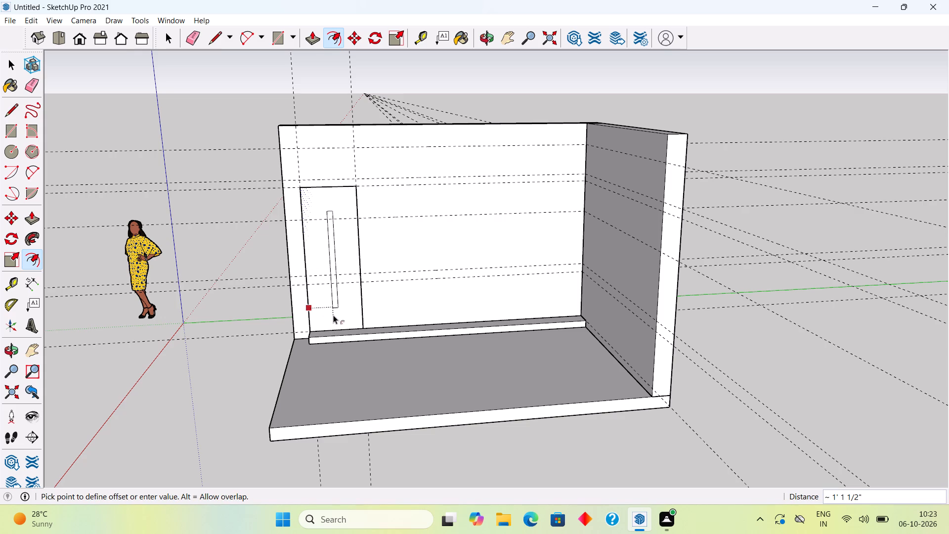
{"action": "type", "text": "2\""}
{"action": "key", "text": "Return"}
{"action": "key", "text": "space"}
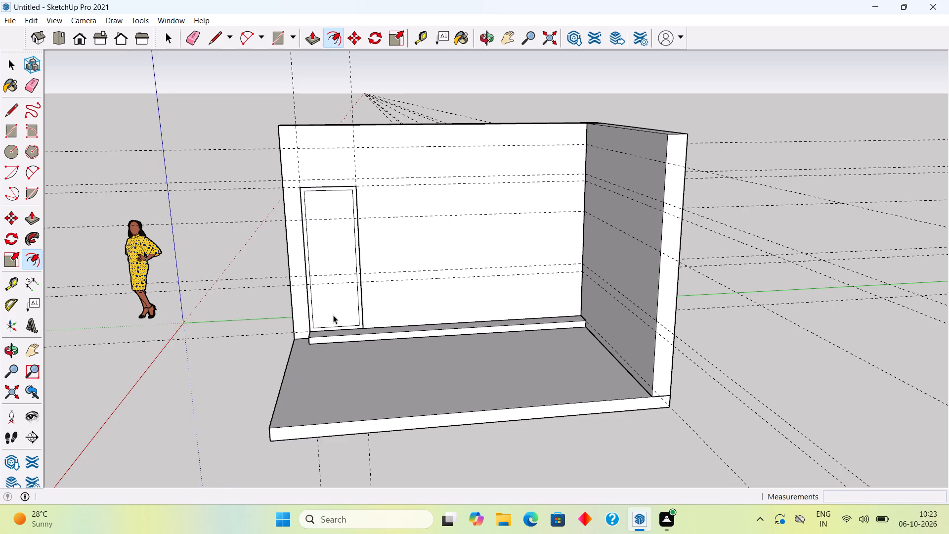
Place a vertical guide on the rectangle's centreline, 1' 3" from its side edge, and one guide 1" to either side of it.
{"action": "key", "text": "t"}
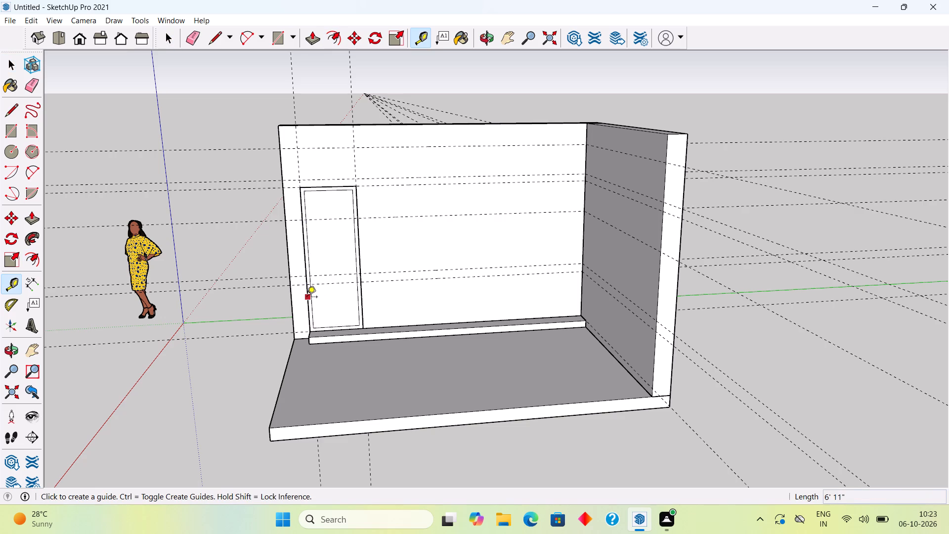
{"action": "left_click", "coordinate": [307, 298]}
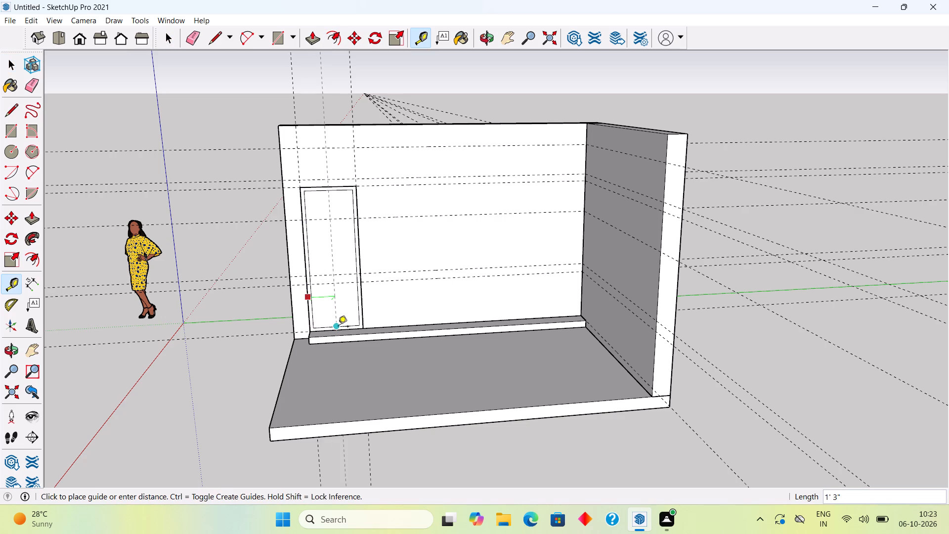
{"action": "left_click", "coordinate": [338, 327]}
{"action": "left_click", "coordinate": [334, 307]}
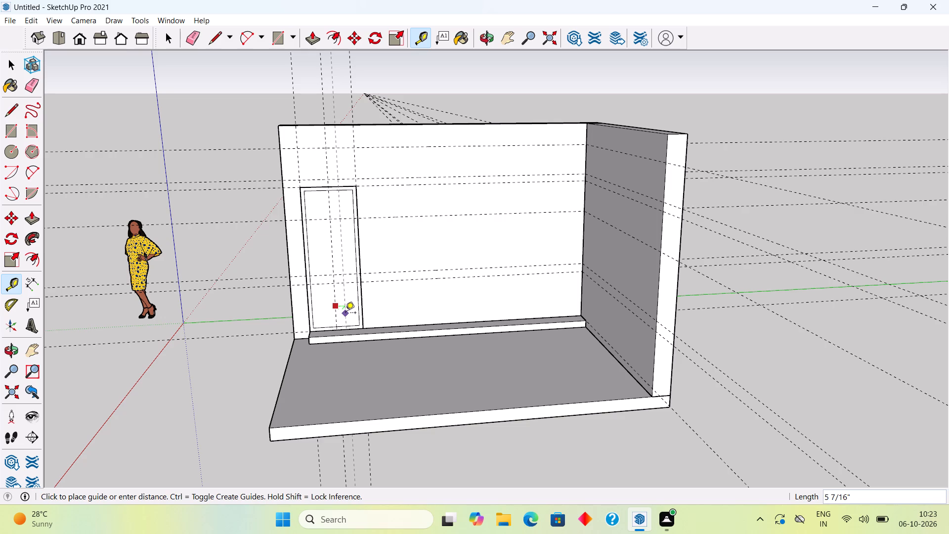
{"action": "type", "text": "1\""}
{"action": "key", "text": "Return"}
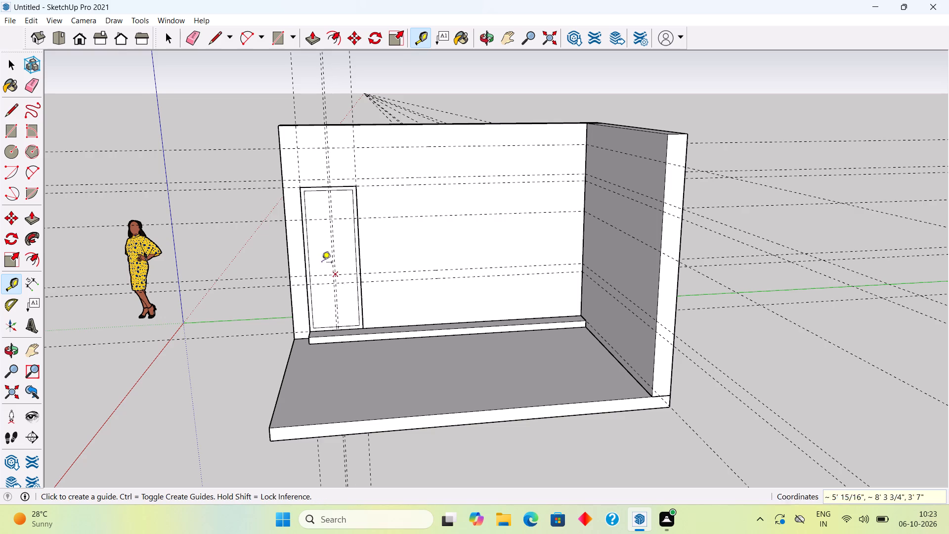
{"action": "scroll", "coordinate": [313, 261], "scroll_direction": "up", "scroll_amount": 10}
{"action": "left_click", "coordinate": [361, 246]}
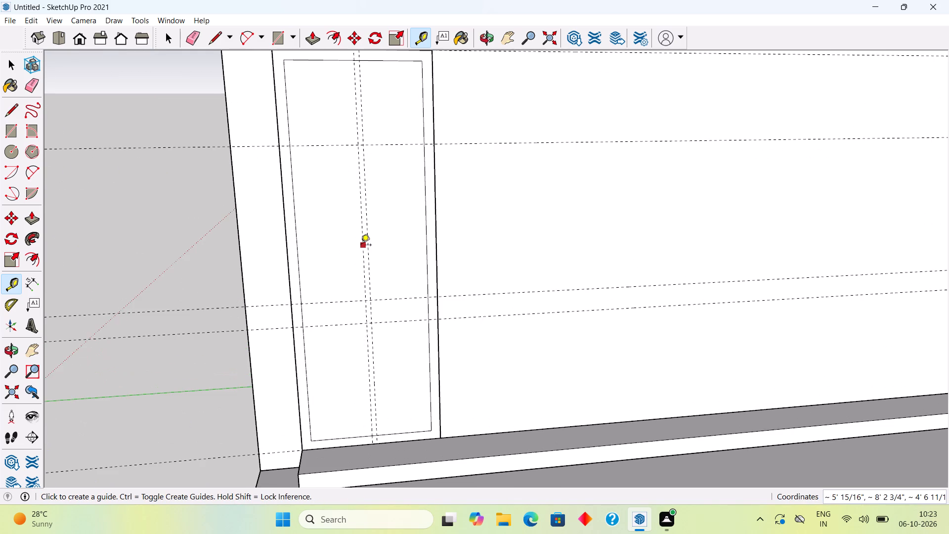
{"action": "type", "text": "1\""}
{"action": "key", "text": "Return"}
{"action": "key", "text": "space"}
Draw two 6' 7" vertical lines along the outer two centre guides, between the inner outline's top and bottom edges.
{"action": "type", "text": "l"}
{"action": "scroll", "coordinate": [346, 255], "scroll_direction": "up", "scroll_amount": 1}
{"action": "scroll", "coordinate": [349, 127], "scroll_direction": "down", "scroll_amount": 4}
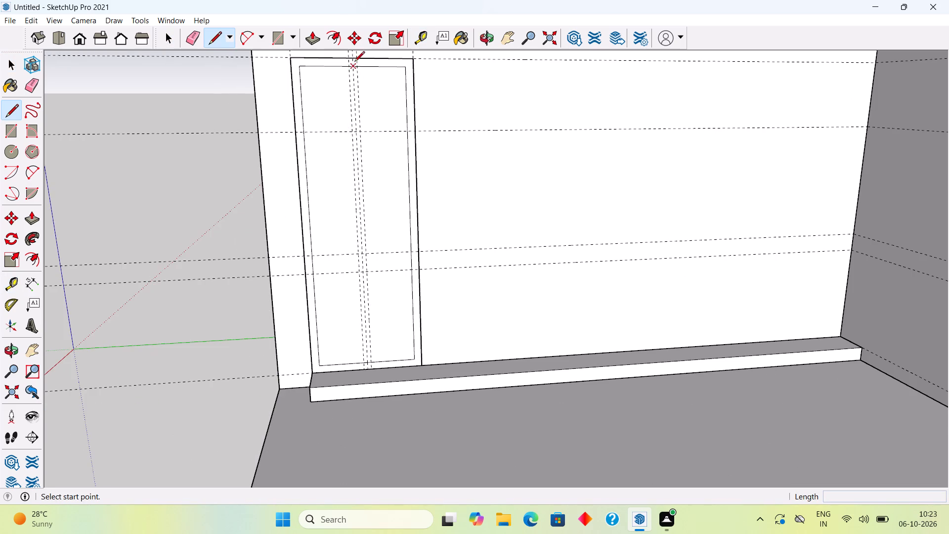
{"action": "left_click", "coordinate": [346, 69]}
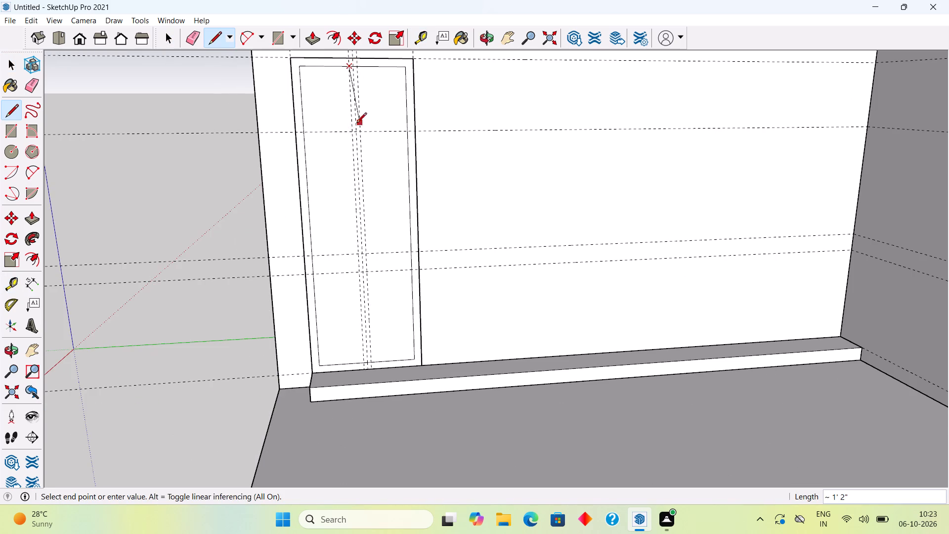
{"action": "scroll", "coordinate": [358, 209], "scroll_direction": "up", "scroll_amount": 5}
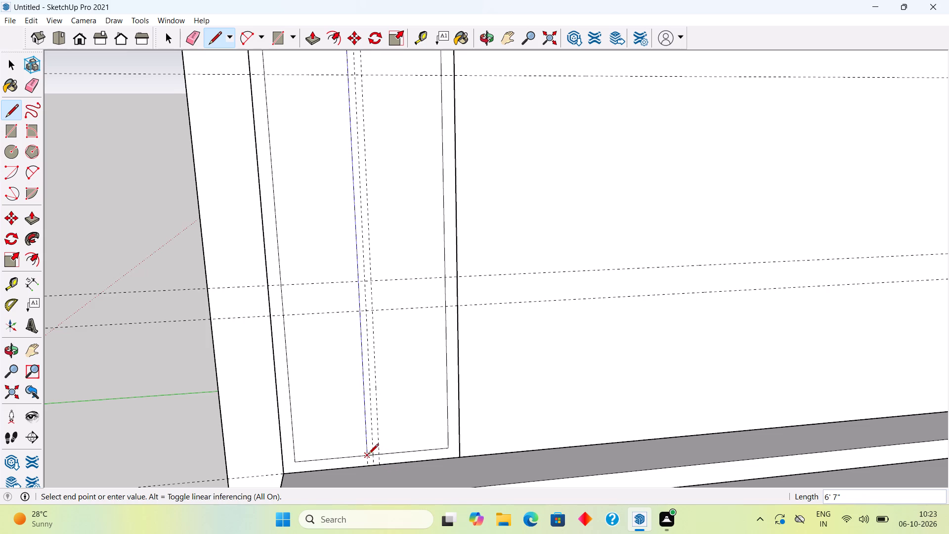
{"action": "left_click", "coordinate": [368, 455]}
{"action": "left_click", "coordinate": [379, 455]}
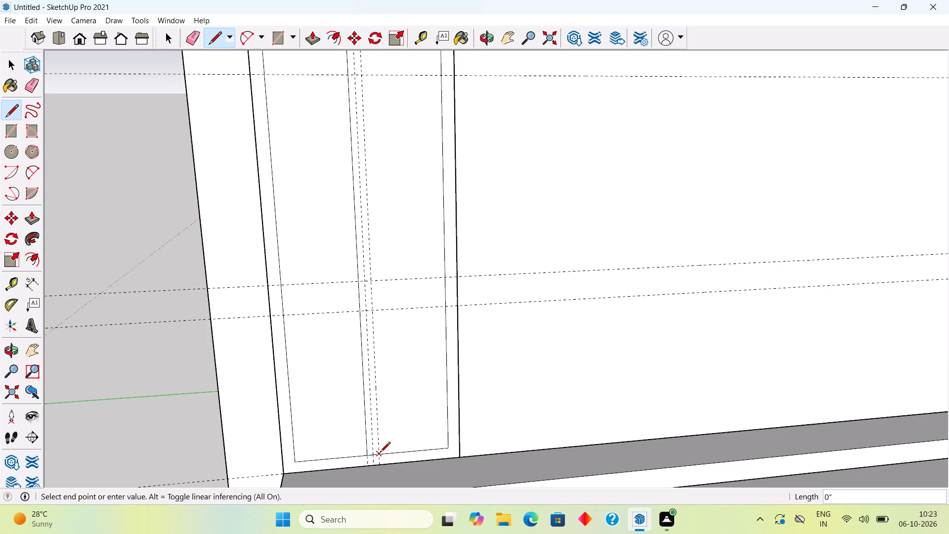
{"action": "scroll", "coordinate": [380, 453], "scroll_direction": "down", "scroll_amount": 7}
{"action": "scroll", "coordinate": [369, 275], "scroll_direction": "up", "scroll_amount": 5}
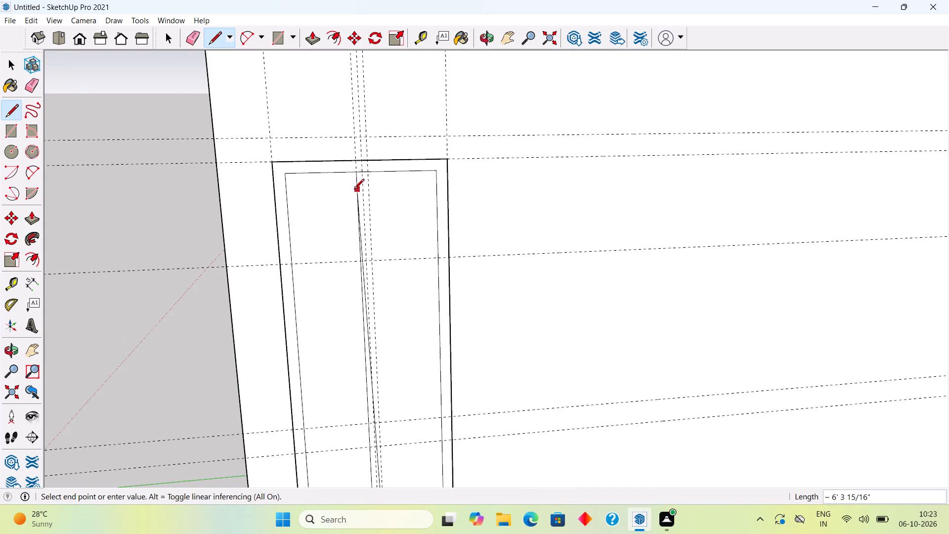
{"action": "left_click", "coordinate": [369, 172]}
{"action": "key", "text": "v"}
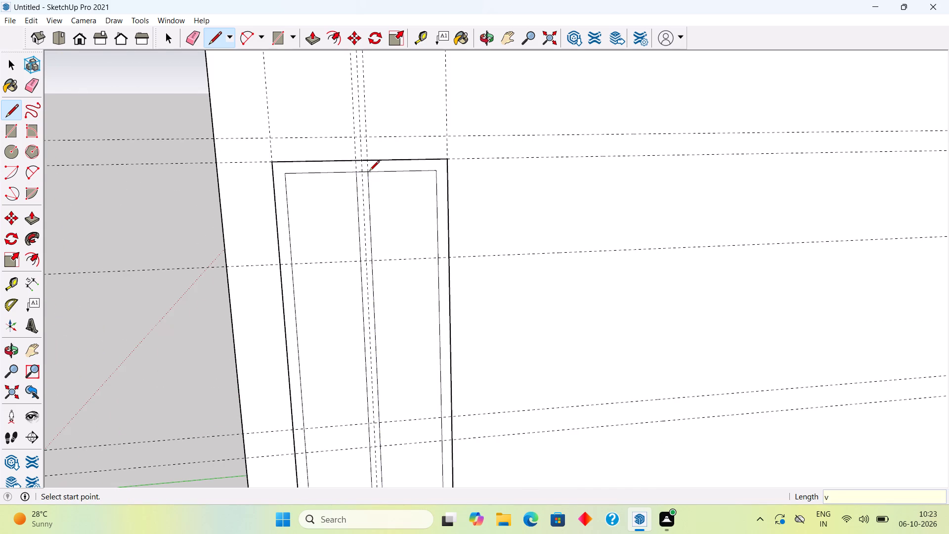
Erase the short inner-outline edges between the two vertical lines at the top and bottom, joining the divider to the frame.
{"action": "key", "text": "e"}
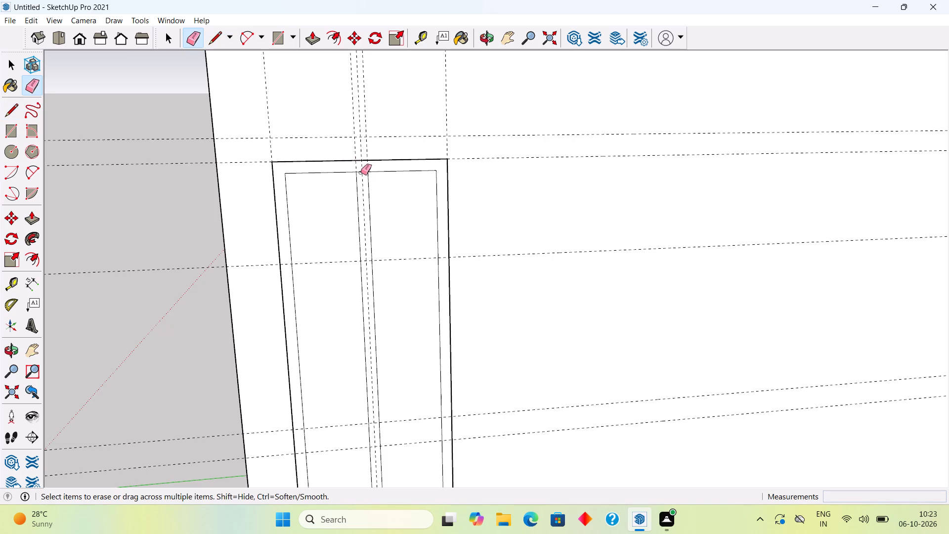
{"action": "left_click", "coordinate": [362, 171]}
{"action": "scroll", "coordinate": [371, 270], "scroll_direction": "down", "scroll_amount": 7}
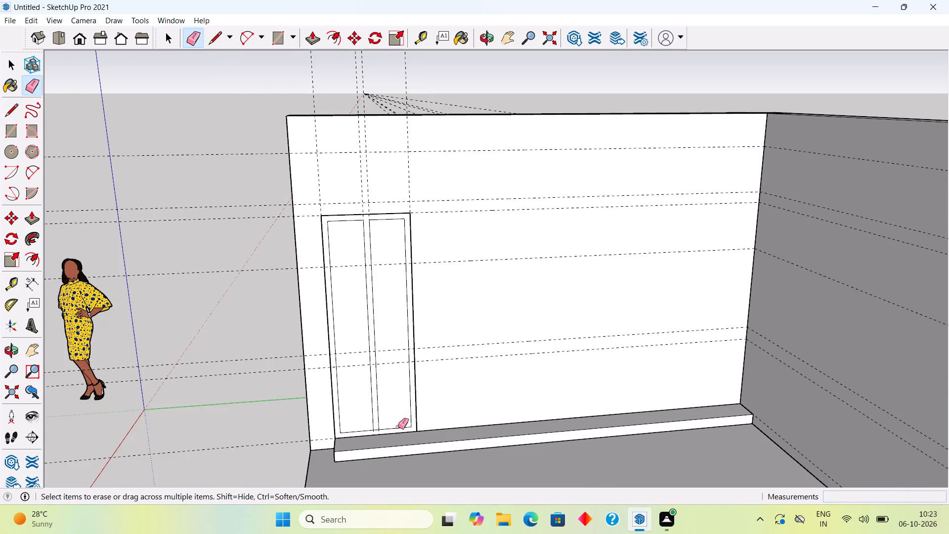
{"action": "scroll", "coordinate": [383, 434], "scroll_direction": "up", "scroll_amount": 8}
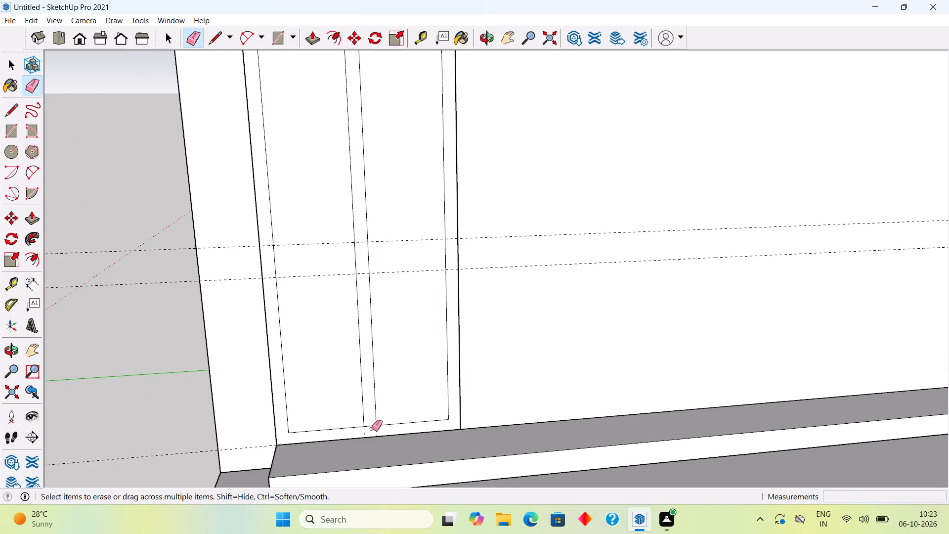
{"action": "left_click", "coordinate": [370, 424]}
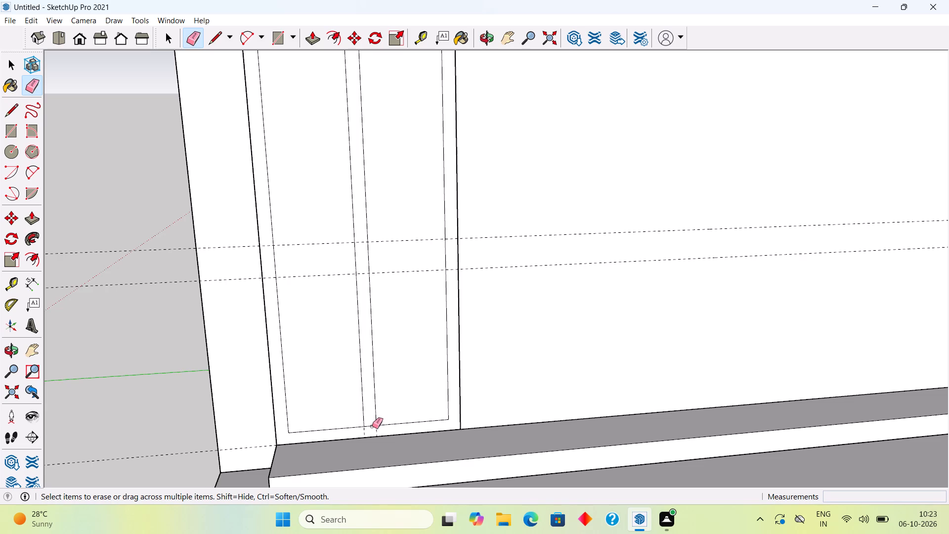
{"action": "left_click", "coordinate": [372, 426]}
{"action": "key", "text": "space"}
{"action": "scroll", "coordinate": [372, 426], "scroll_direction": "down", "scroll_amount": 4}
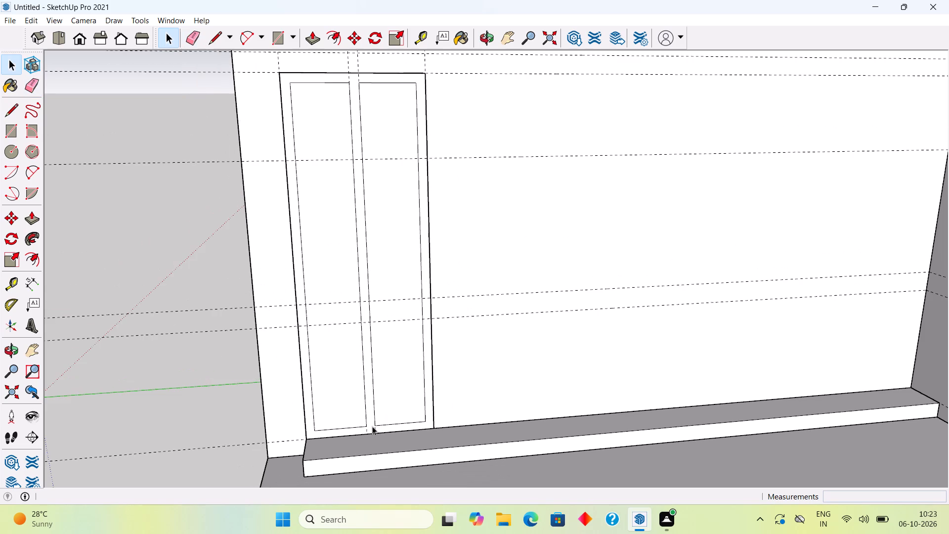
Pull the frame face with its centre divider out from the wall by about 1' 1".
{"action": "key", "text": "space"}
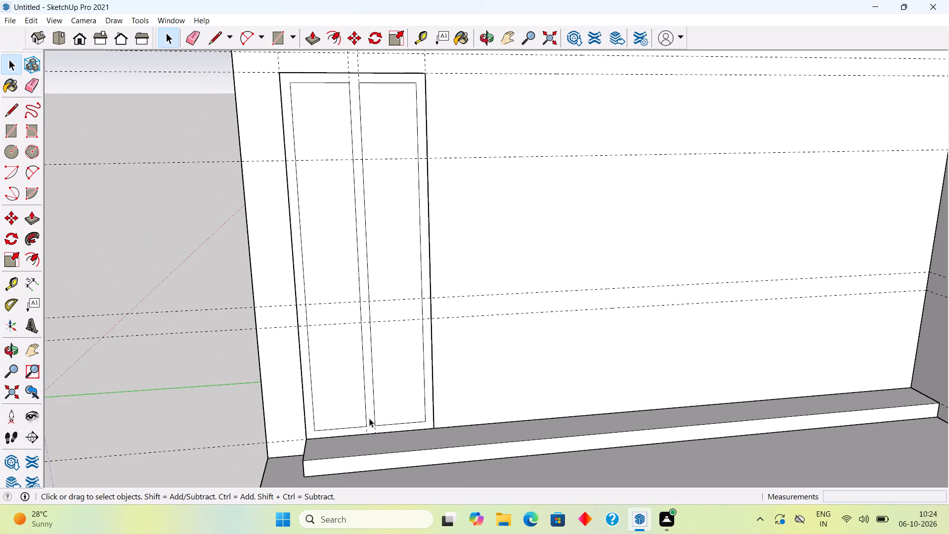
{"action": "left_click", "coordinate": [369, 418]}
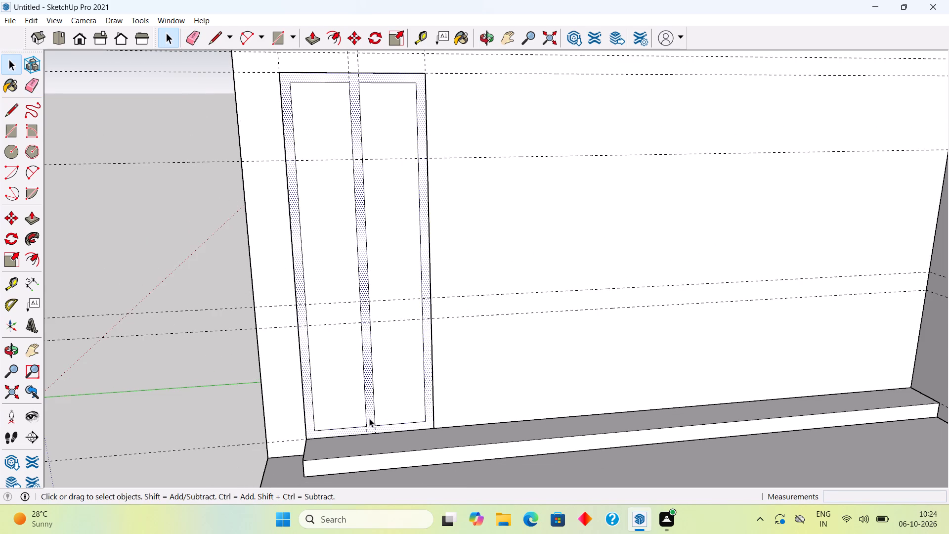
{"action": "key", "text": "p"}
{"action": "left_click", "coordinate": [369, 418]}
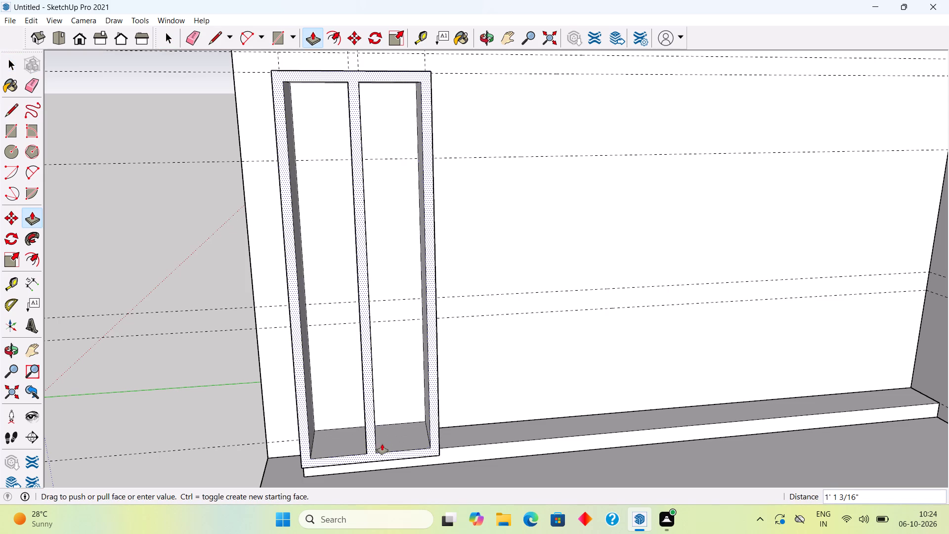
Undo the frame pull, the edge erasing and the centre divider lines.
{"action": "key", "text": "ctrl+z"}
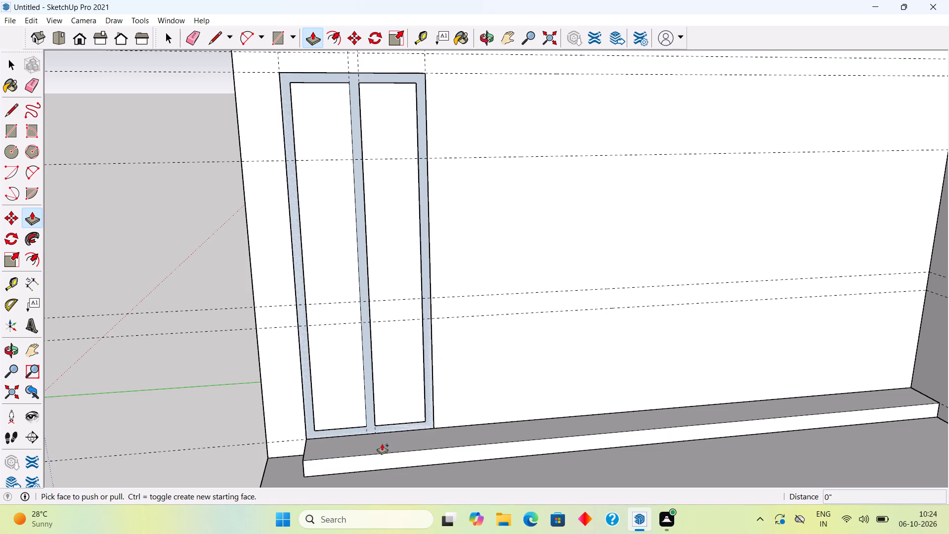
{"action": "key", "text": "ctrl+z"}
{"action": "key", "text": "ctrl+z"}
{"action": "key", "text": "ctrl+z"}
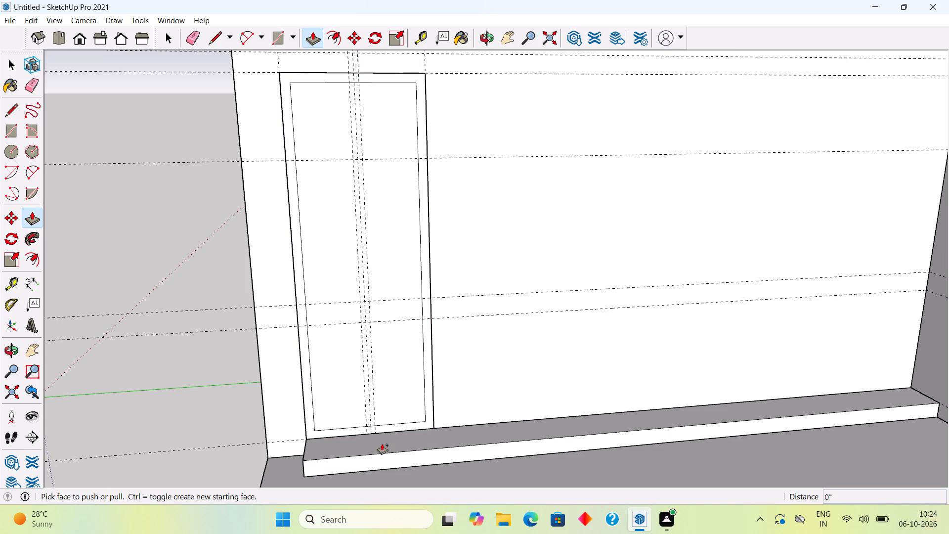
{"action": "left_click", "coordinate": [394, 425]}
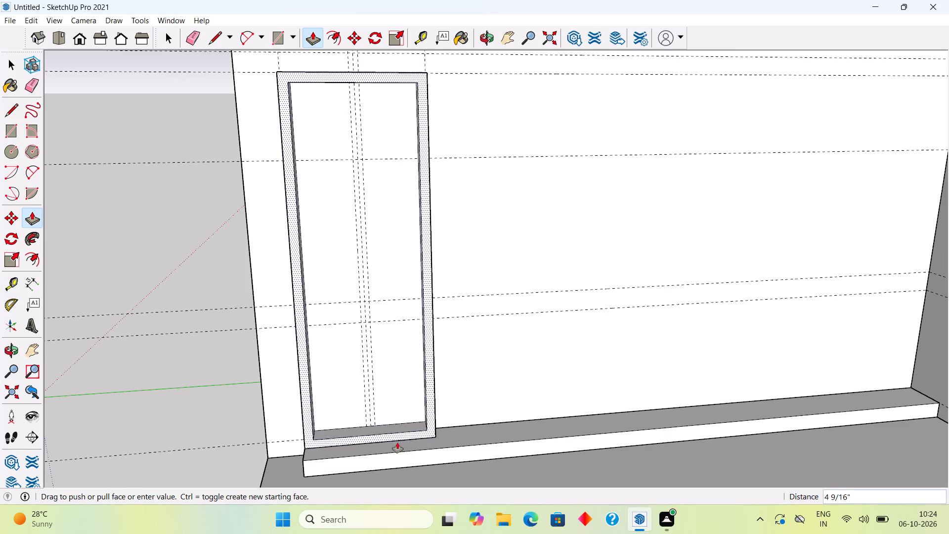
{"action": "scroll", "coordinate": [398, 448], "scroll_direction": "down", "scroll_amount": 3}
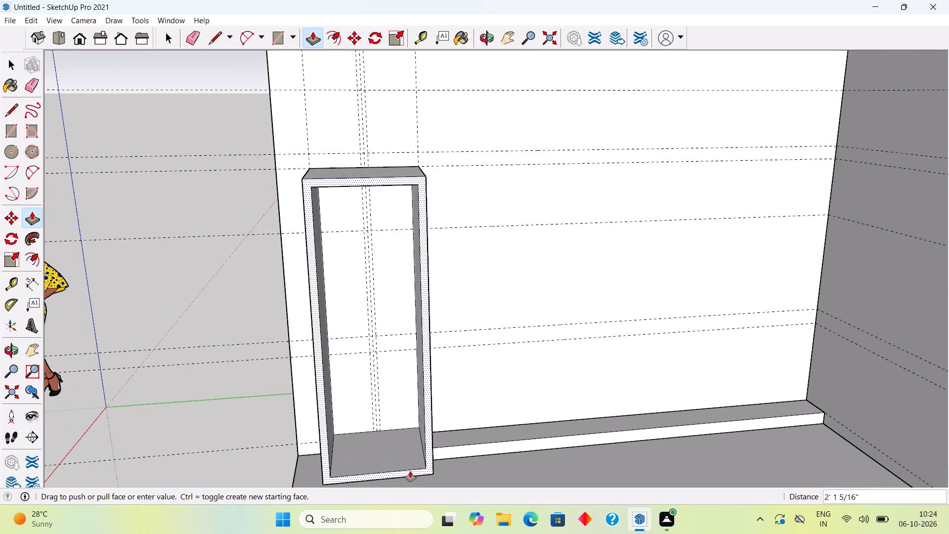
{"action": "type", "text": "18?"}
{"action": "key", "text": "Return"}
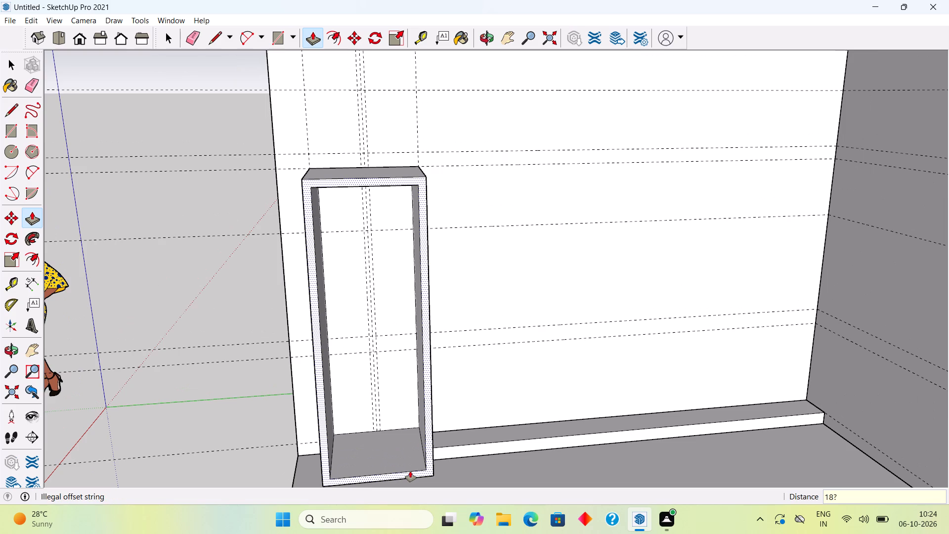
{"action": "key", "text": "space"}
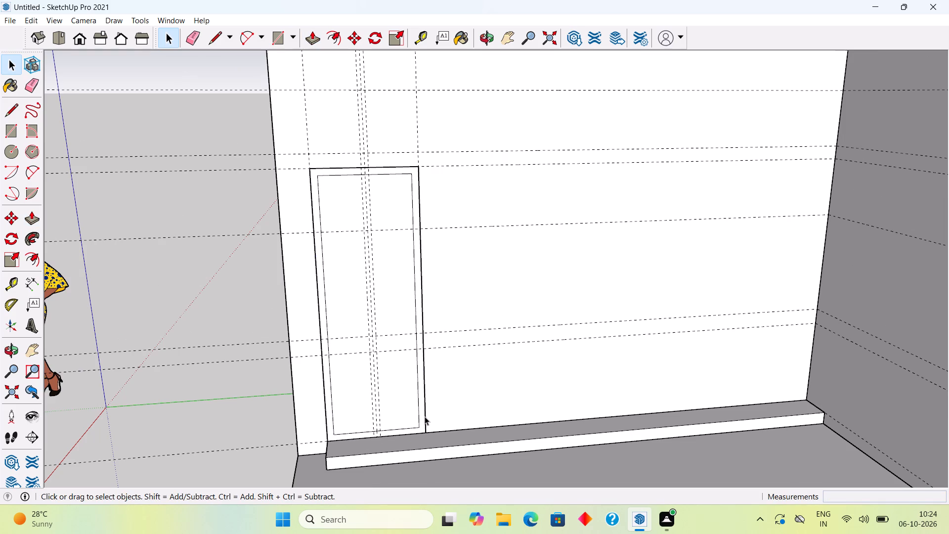
Pull the border face of the framed unit out from the wall by 18".
{"action": "left_click", "coordinate": [423, 420]}
{"action": "key", "text": "p"}
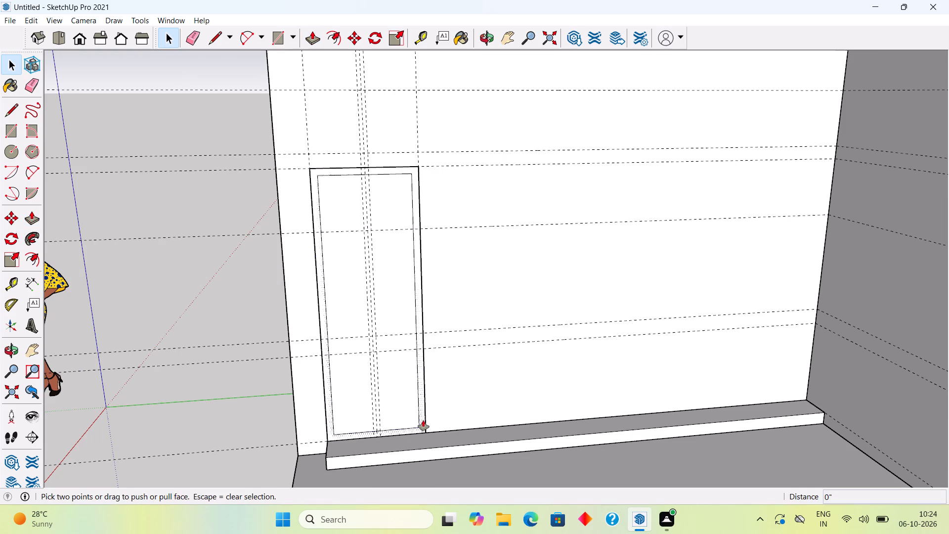
{"action": "left_click", "coordinate": [423, 420]}
{"action": "type", "text": "18\""}
{"action": "key", "text": "Return"}
{"action": "key", "text": "space"}
Make the whole extruded frame, including its connected faces and edges, into a group.
{"action": "triple_click", "coordinate": [427, 448]}
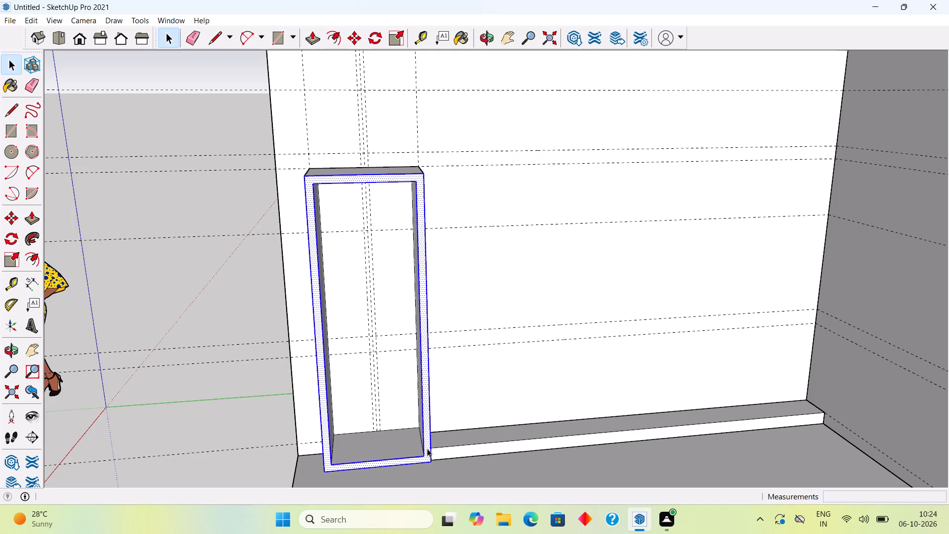
{"action": "right_click", "coordinate": [428, 449]}
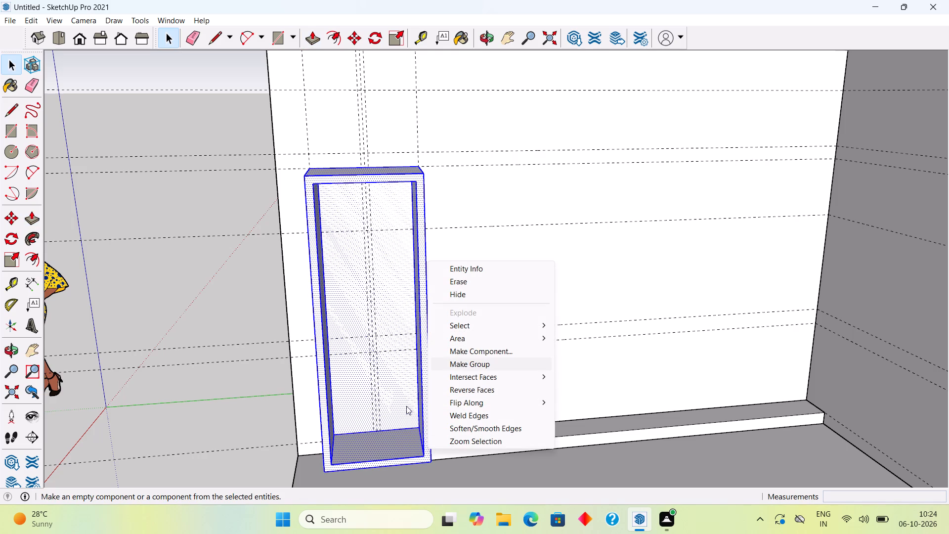
{"action": "left_click", "coordinate": [462, 367]}
Place a horizontal guide 1' above the rear bottom edge of the frame's opening.
{"action": "middle_click_drag", "start_coordinate": [403, 394], "coordinate": [477, 322]}
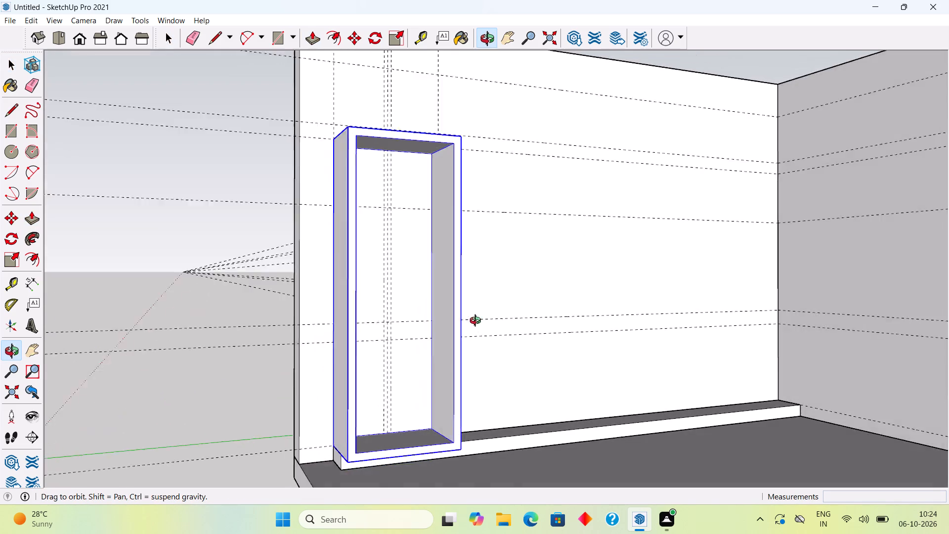
{"action": "middle_click_drag", "start_coordinate": [477, 322], "coordinate": [375, 366]}
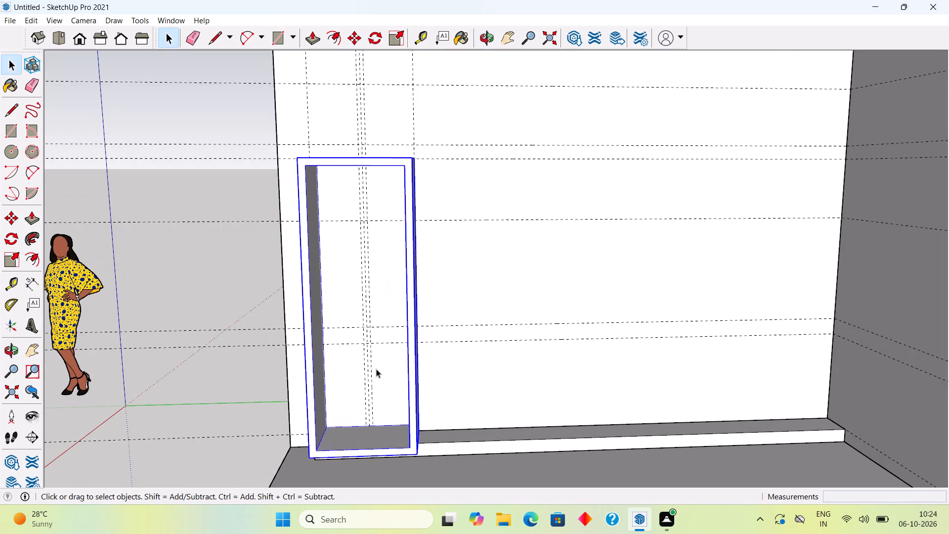
{"action": "scroll", "coordinate": [414, 373], "scroll_direction": "up", "scroll_amount": 2}
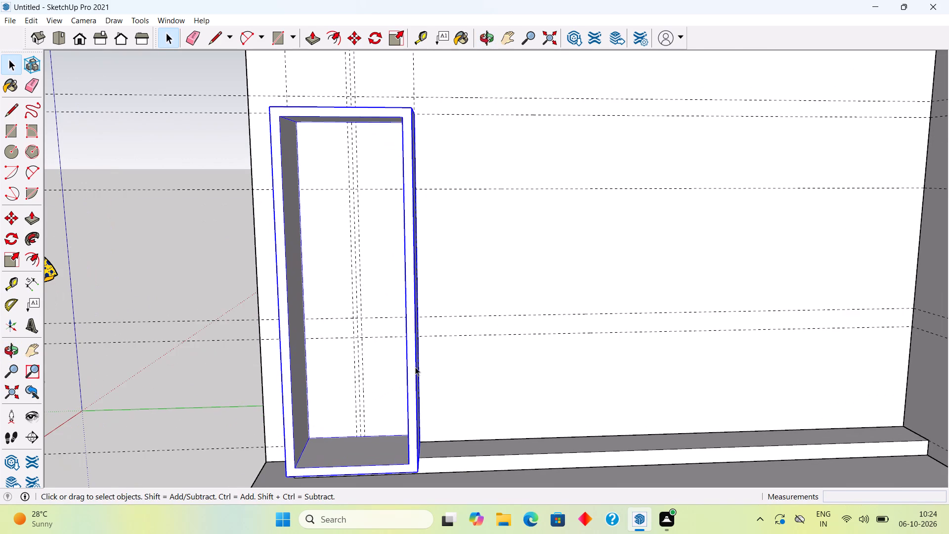
{"action": "middle_click_drag", "start_coordinate": [394, 335], "coordinate": [408, 324]}
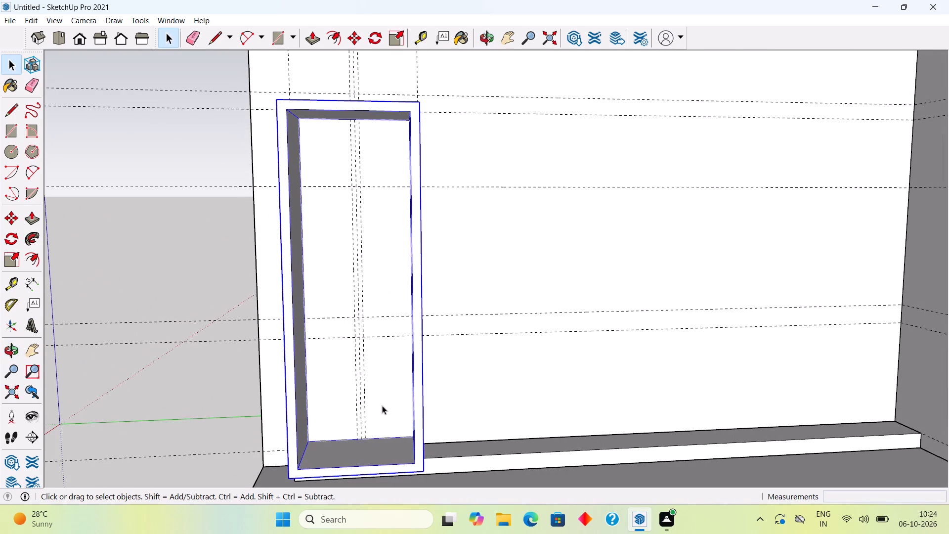
{"action": "scroll", "coordinate": [382, 405], "scroll_direction": "down", "scroll_amount": 2}
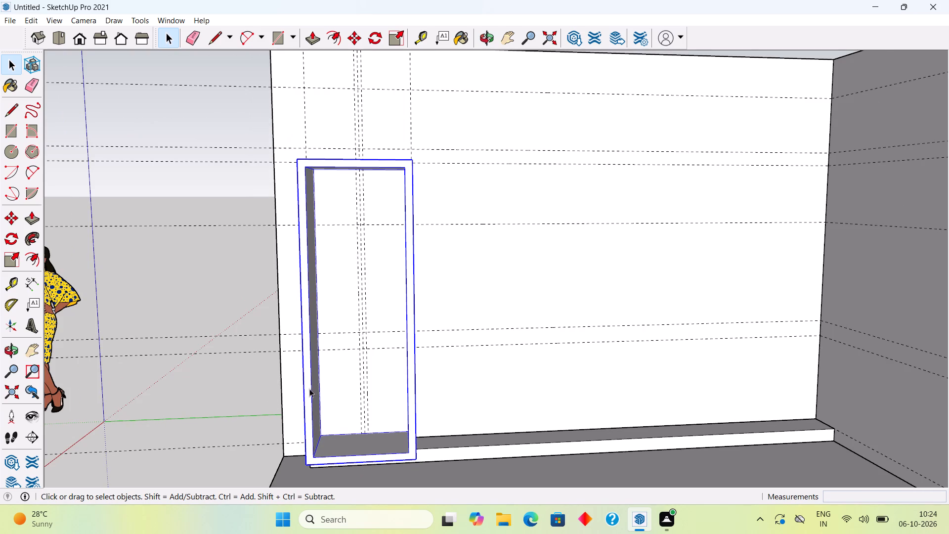
{"action": "left_click", "coordinate": [254, 377]}
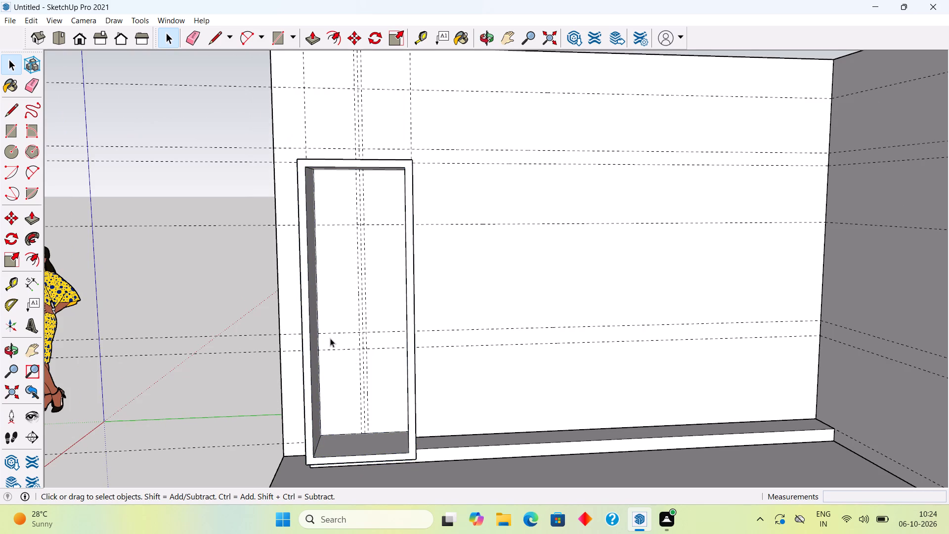
{"action": "key", "text": "t"}
{"action": "left_click", "coordinate": [349, 434]}
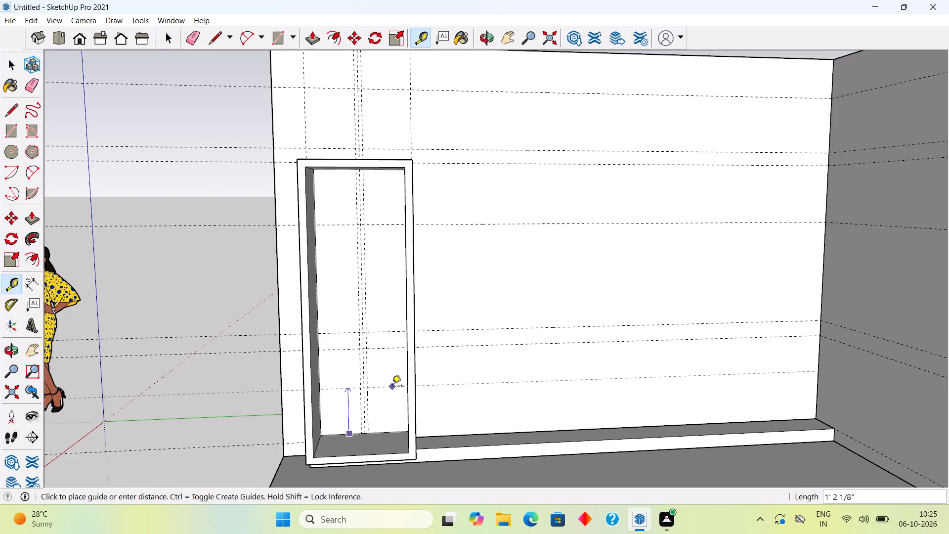
{"action": "type", "text": "1'"}
{"action": "key", "text": "Return"}
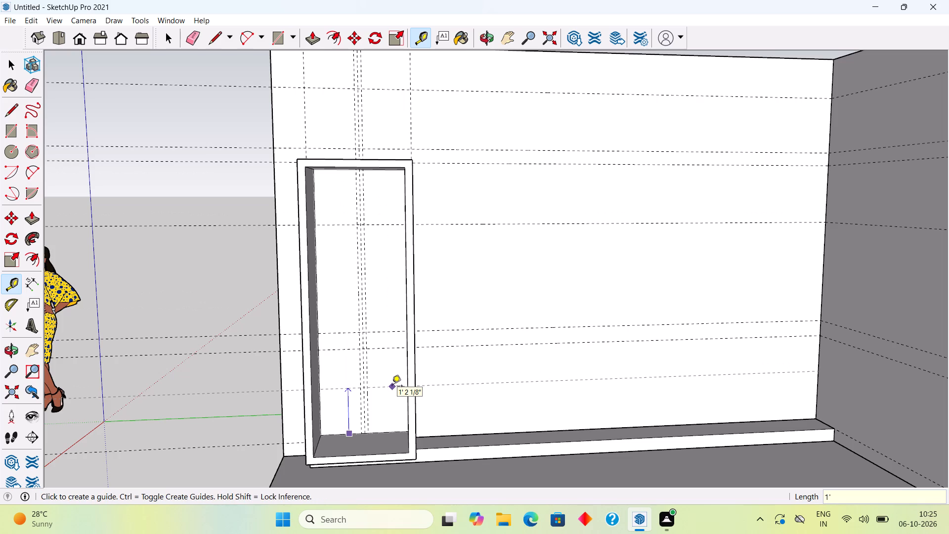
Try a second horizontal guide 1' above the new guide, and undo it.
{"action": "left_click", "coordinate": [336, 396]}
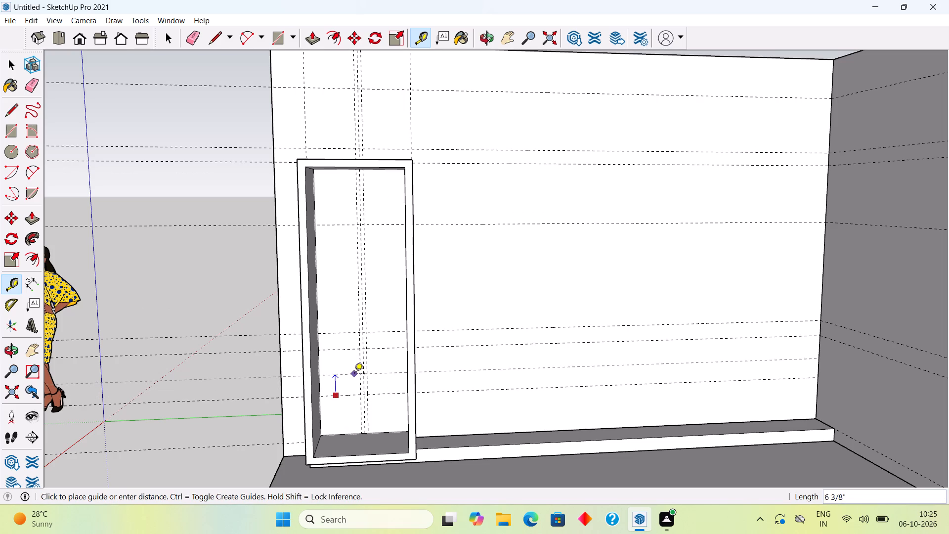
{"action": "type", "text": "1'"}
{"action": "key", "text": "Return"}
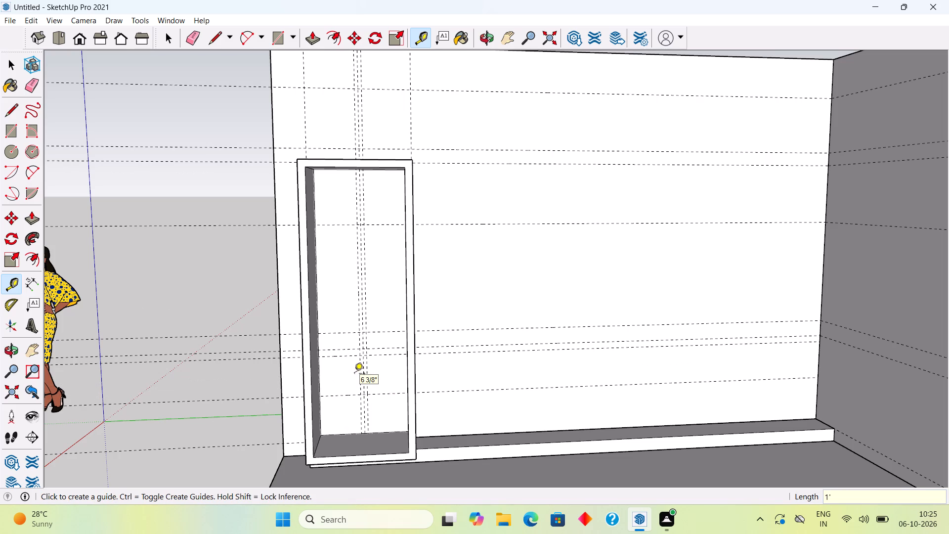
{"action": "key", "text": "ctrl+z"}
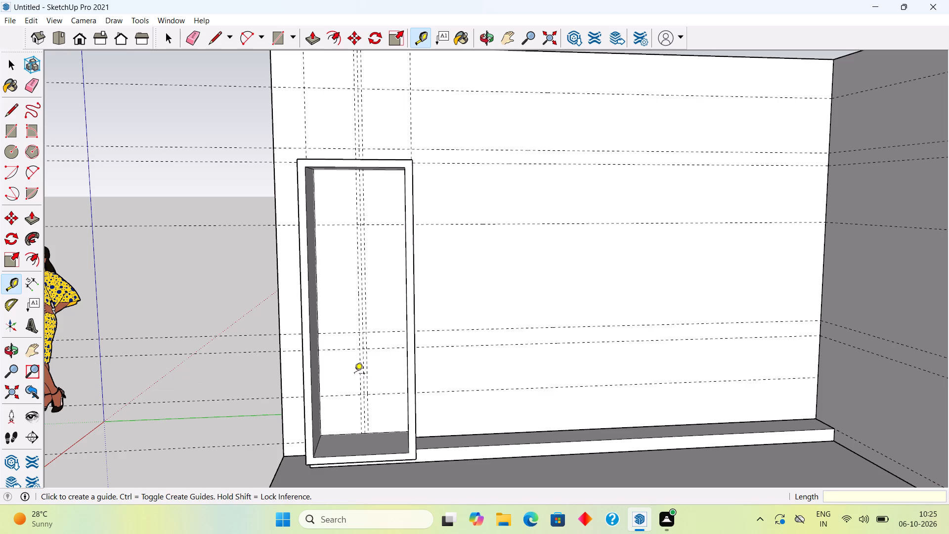
Place a horizontal guide 1" above the new lower guide to mark the shelf thickness.
{"action": "left_click", "coordinate": [345, 398]}
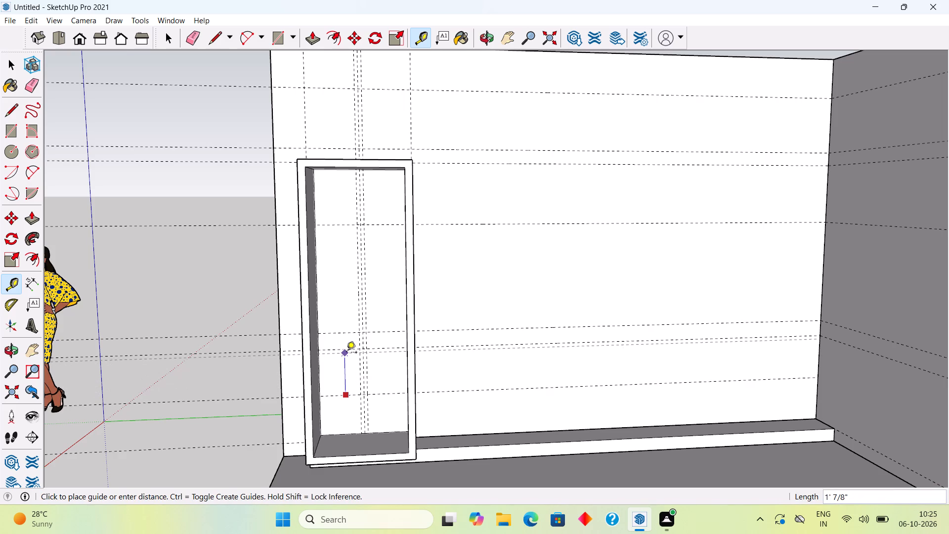
{"action": "type", "text": "1\""}
{"action": "key", "text": "Return"}
{"action": "key", "text": "space"}
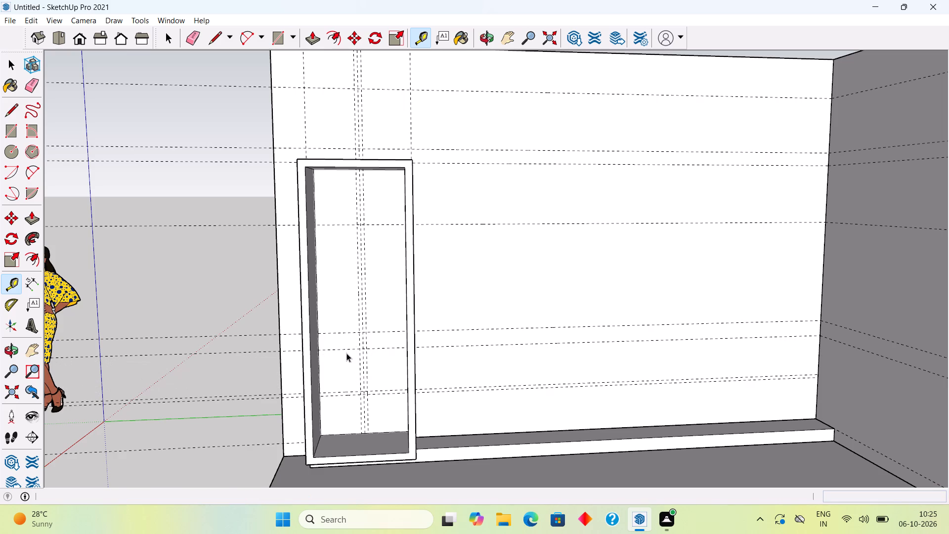
Copy the pair of shelf guides upward at 13" spacing, six times.
{"action": "left_click", "coordinate": [343, 394]}
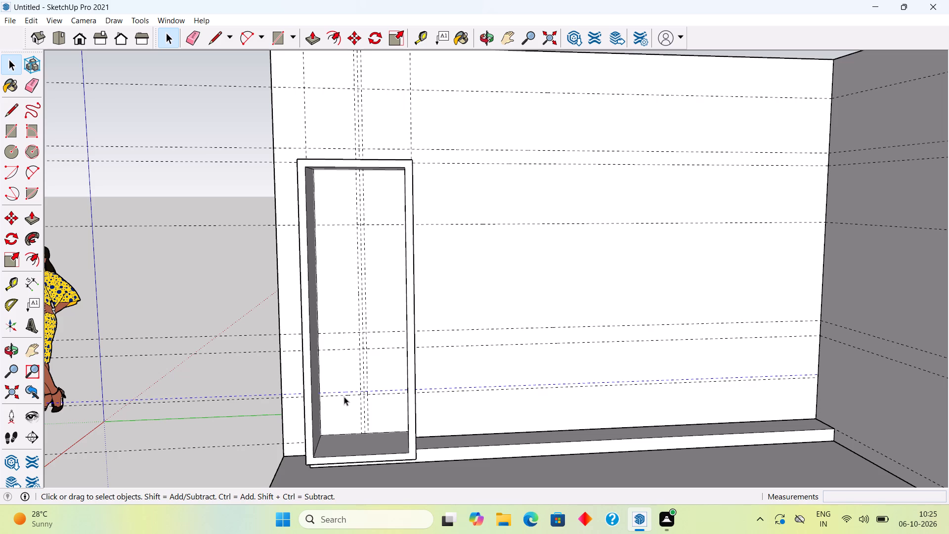
{"action": "left_click", "coordinate": [344, 395], "text": "shift"}
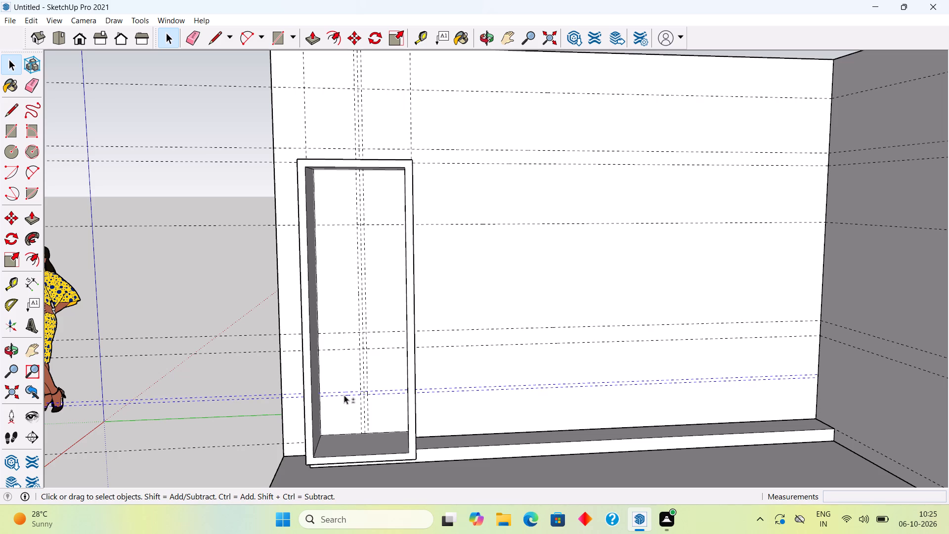
{"action": "key", "text": "m"}
{"action": "left_click", "coordinate": [344, 395]}
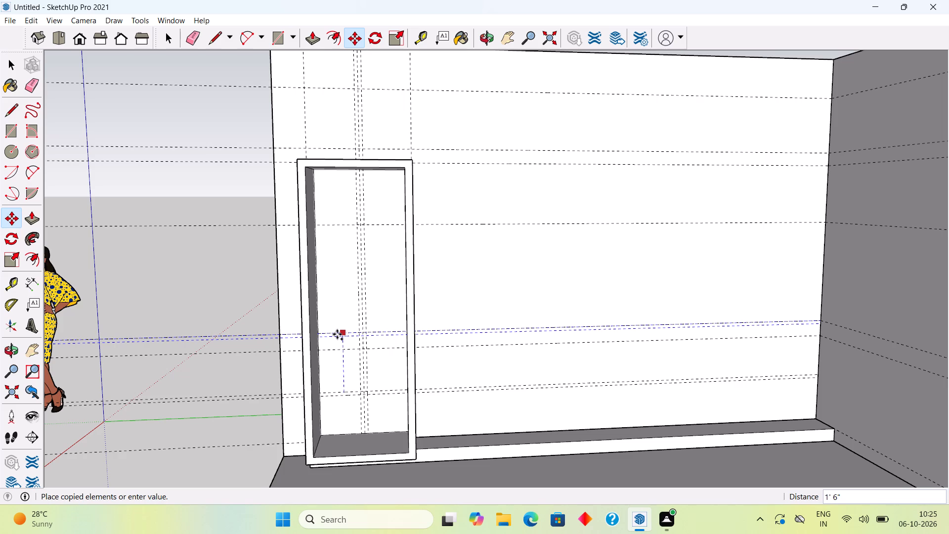
{"action": "type", "text": "13\""}
{"action": "key", "text": "Return"}
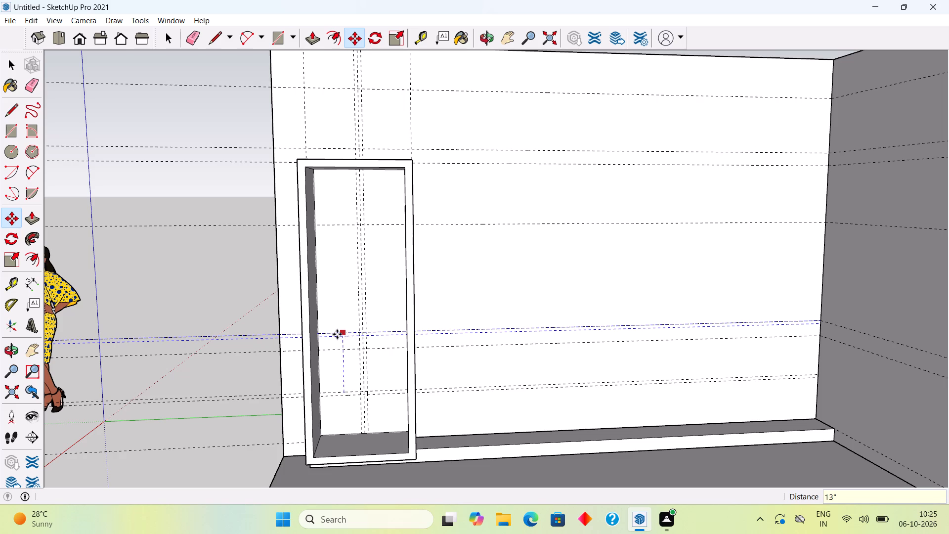
{"action": "type", "text": "x6"}
{"action": "key", "text": "Return"}
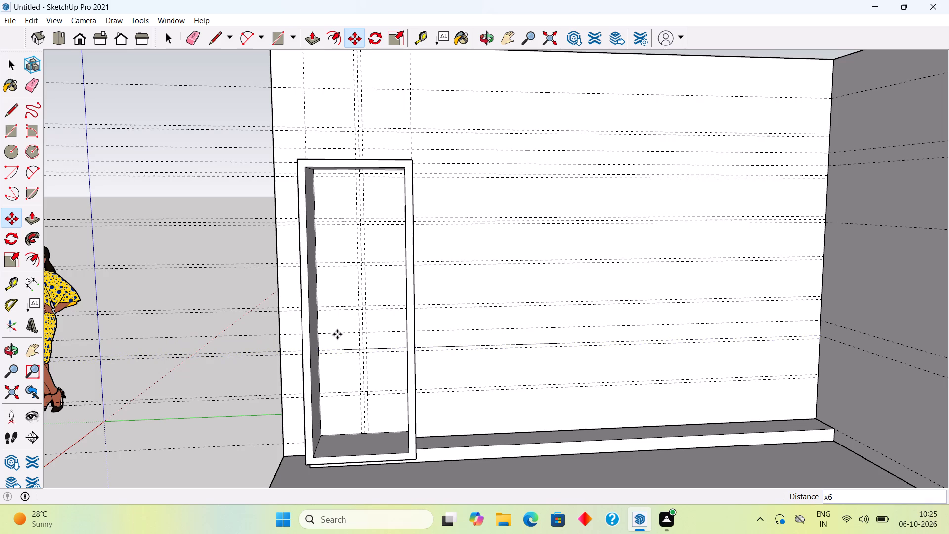
{"action": "key", "text": "space"}
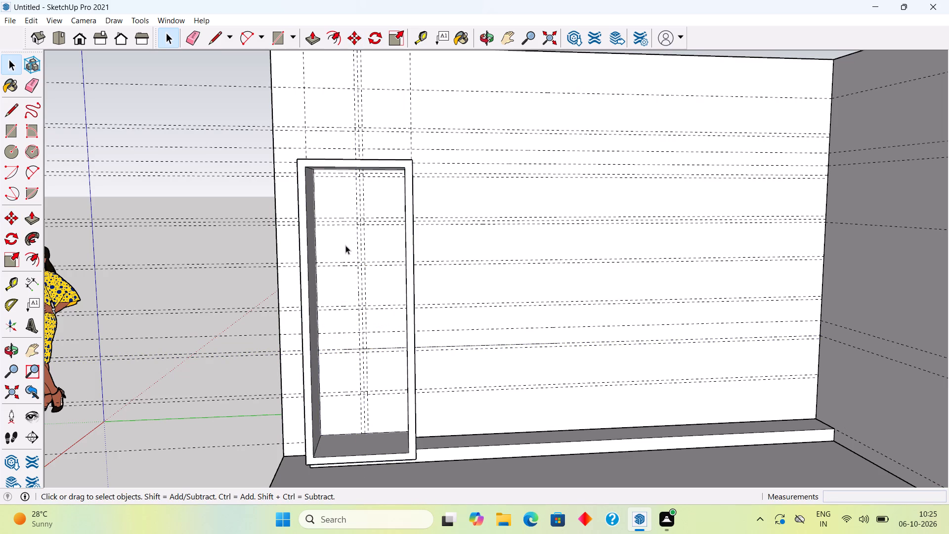
Draw a 1" by 2' 2" rectangle between the lowest shelf guides, spanning the inside width of the frame.
{"action": "middle_click_drag", "start_coordinate": [349, 242], "coordinate": [413, 213]}
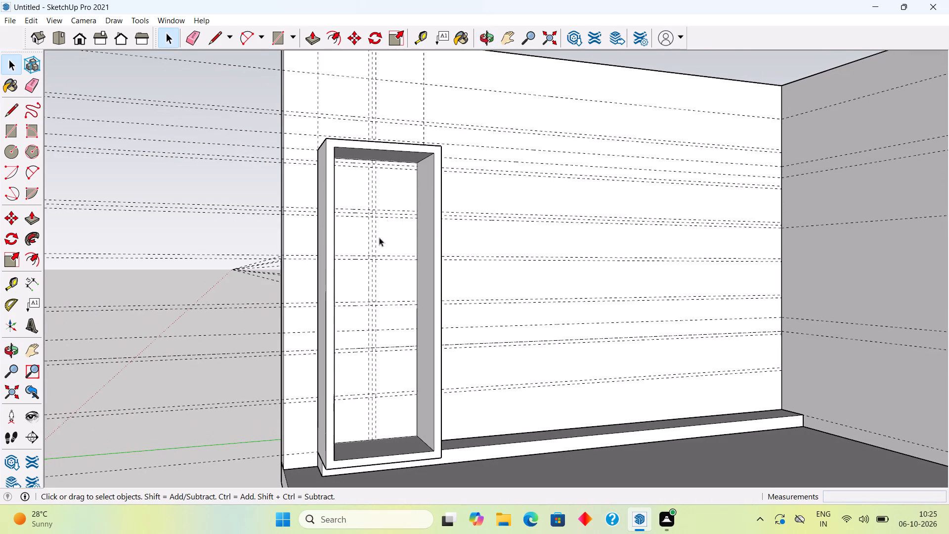
{"action": "middle_click_drag", "start_coordinate": [349, 290], "coordinate": [270, 280]}
{"action": "scroll", "coordinate": [351, 381], "scroll_direction": "up", "scroll_amount": 2}
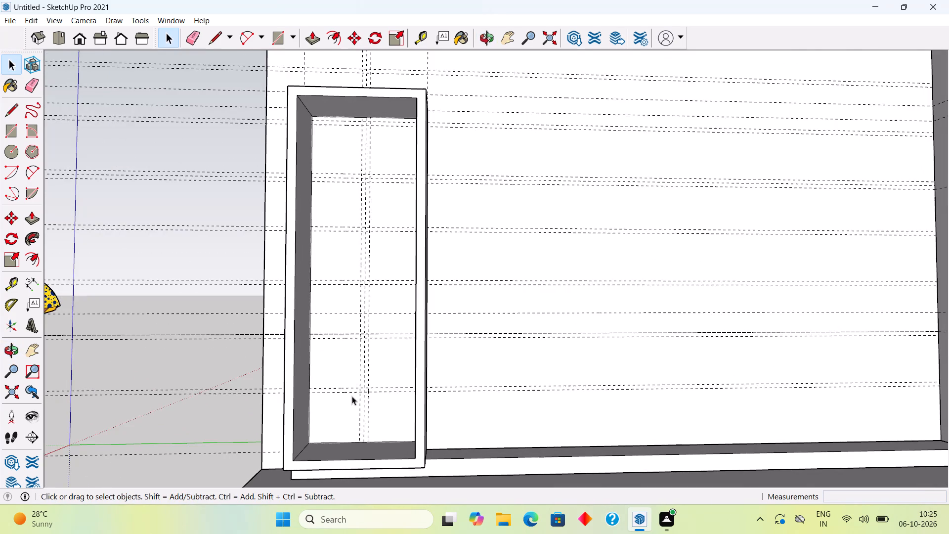
{"action": "scroll", "coordinate": [353, 403], "scroll_direction": "up", "scroll_amount": 2}
{"action": "key", "text": "r"}
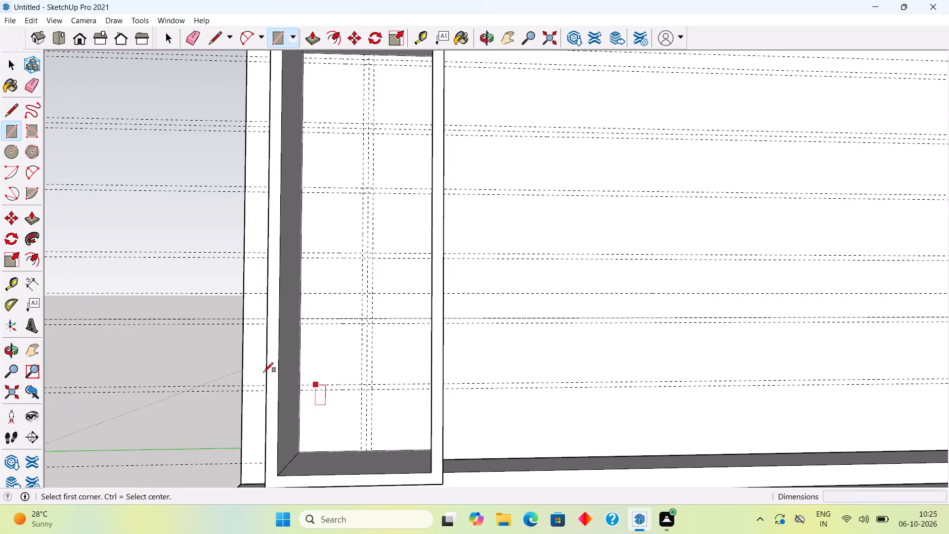
{"action": "left_click", "coordinate": [298, 384]}
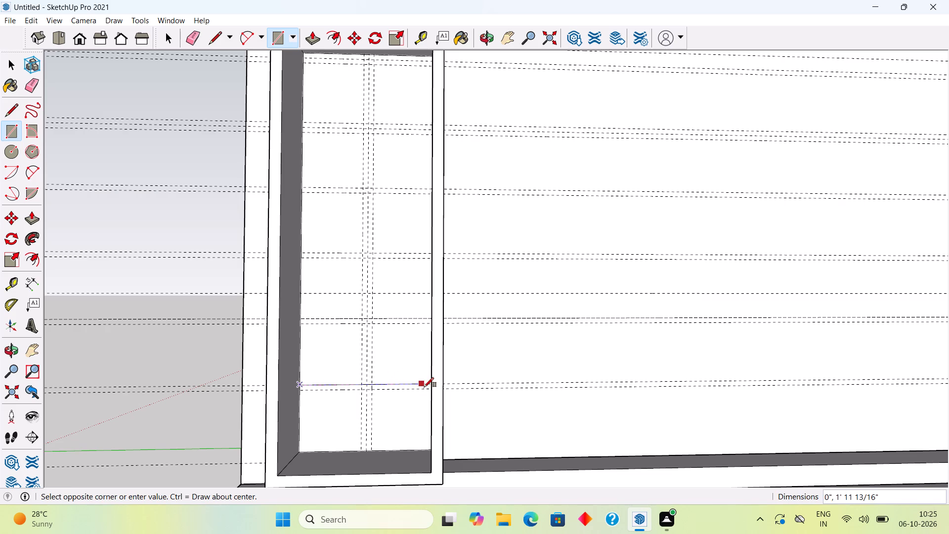
{"action": "middle_click_drag", "start_coordinate": [433, 387], "coordinate": [540, 366]}
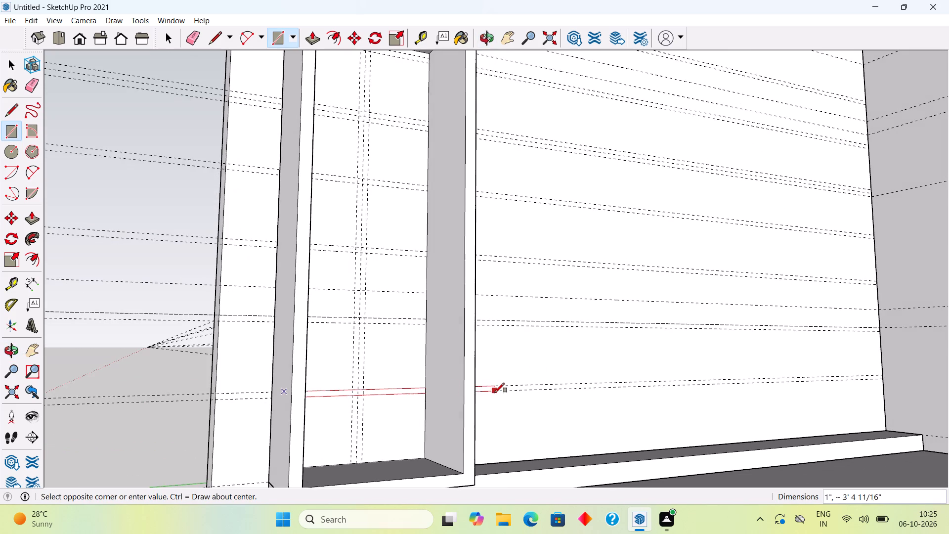
{"action": "left_click", "coordinate": [428, 395]}
{"action": "key", "text": "space"}
Push/Pull the shelf rectangle out 17" to form the lowest shelf inside the frame.
{"action": "type", "text": "p"}
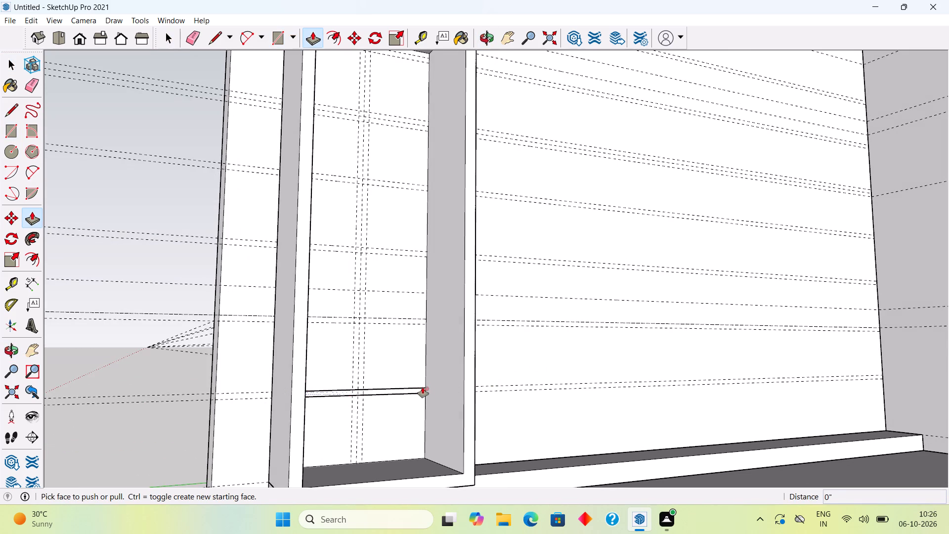
{"action": "left_click", "coordinate": [408, 386]}
{"action": "left_click", "coordinate": [318, 389]}
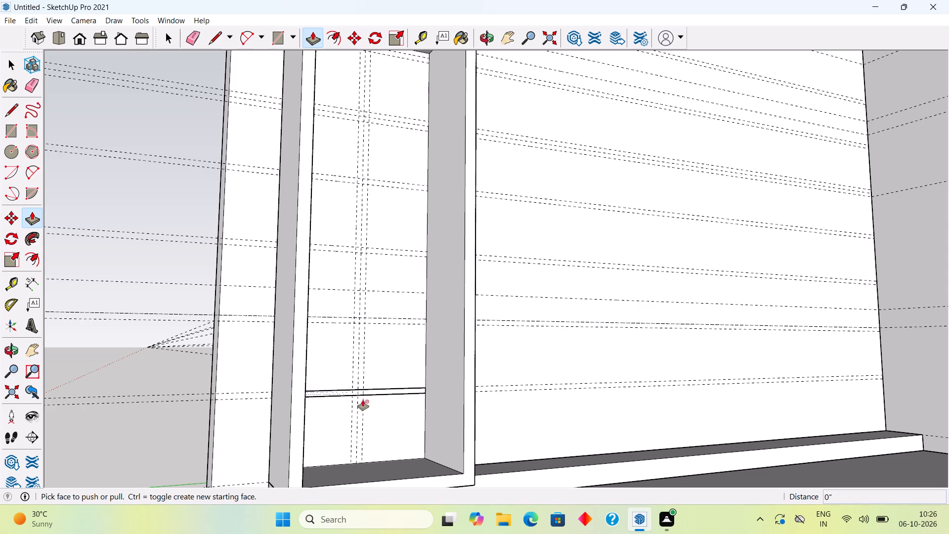
{"action": "left_click", "coordinate": [360, 392]}
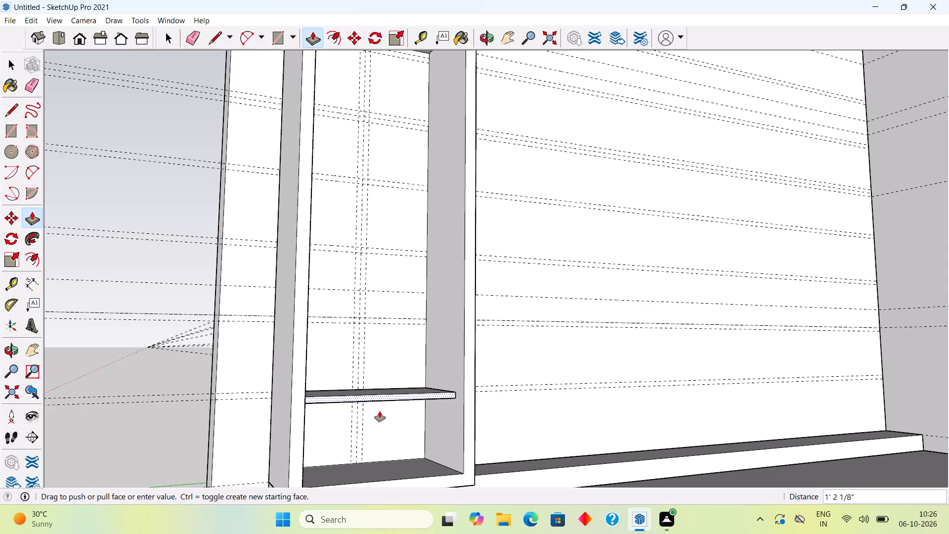
{"action": "type", "text": "17\""}
{"action": "key", "text": "Return"}
{"action": "key", "text": "space"}
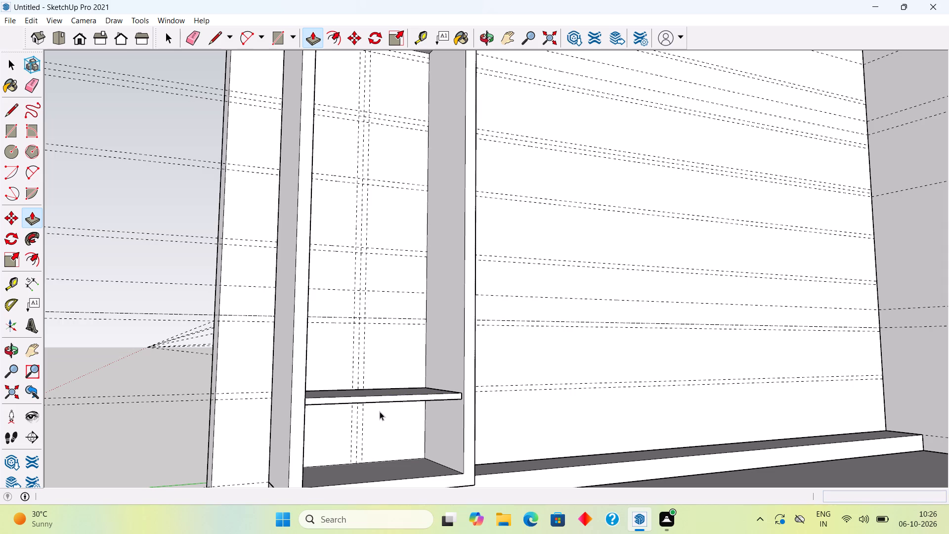
Make the whole lowest shelf, with all its faces and edges, into a group.
{"action": "scroll", "coordinate": [365, 389], "scroll_direction": "down", "scroll_amount": 3}
{"action": "middle_click_drag", "start_coordinate": [345, 402], "coordinate": [271, 494]}
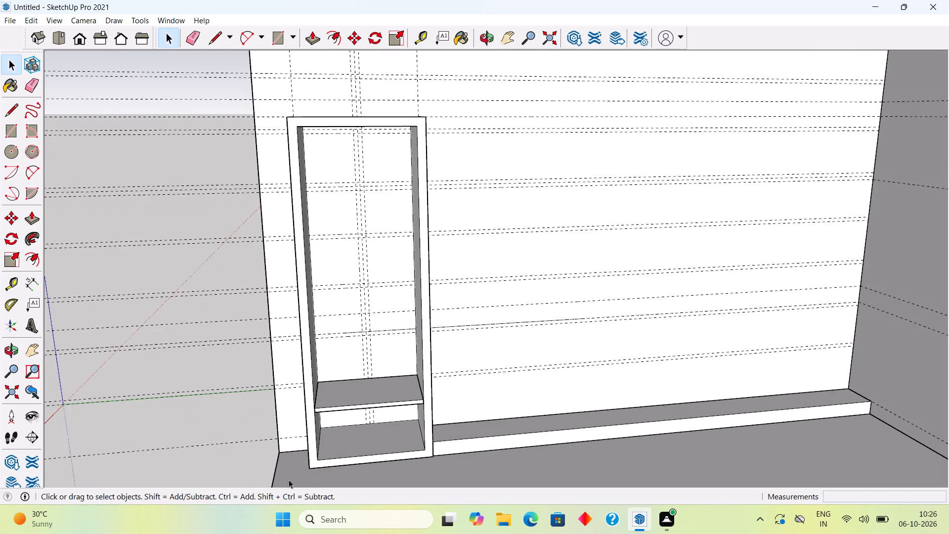
{"action": "middle_click_drag", "start_coordinate": [314, 422], "coordinate": [272, 420]}
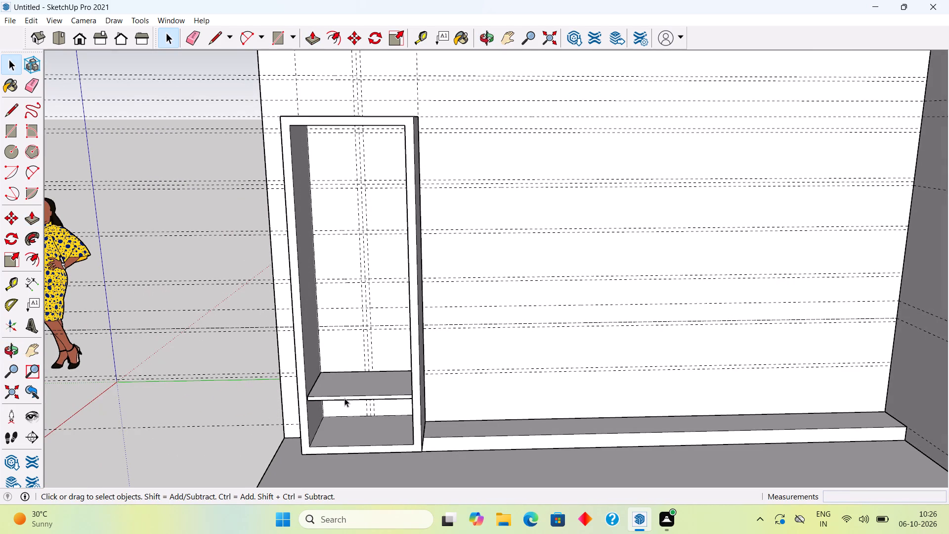
{"action": "triple_click", "coordinate": [345, 398]}
{"action": "right_click", "coordinate": [345, 397]}
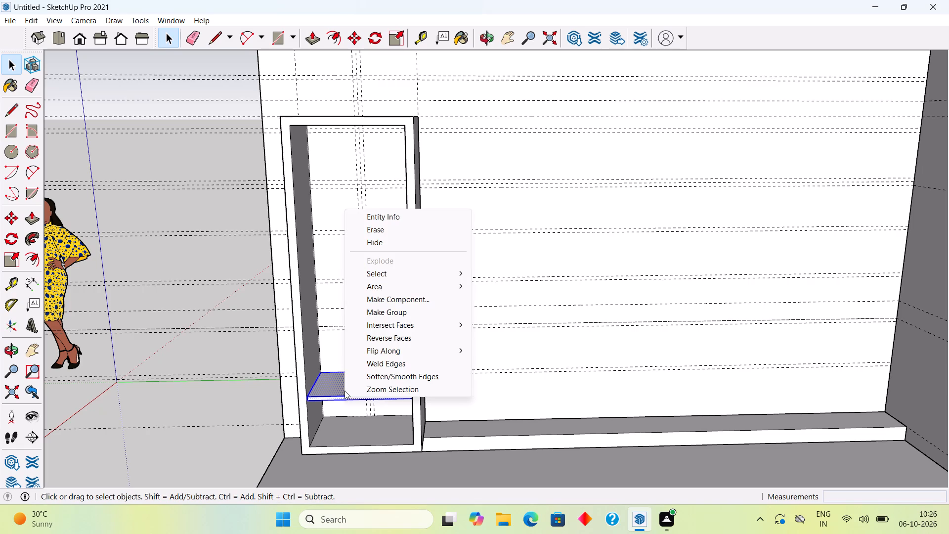
{"action": "left_click", "coordinate": [378, 312]}
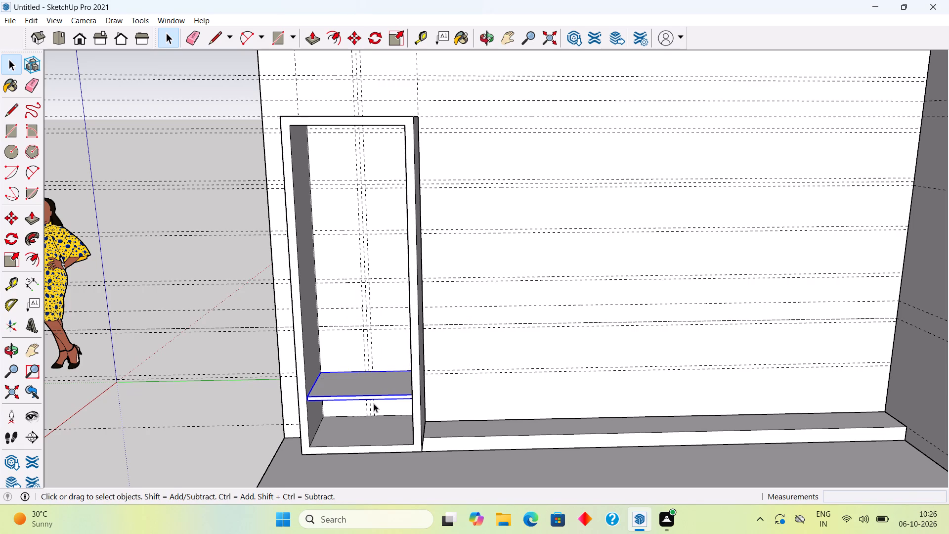
Copy the shelf group vertically upward at 13" spacing, five times.
{"action": "key", "text": "m"}
{"action": "left_click", "coordinate": [374, 401]}
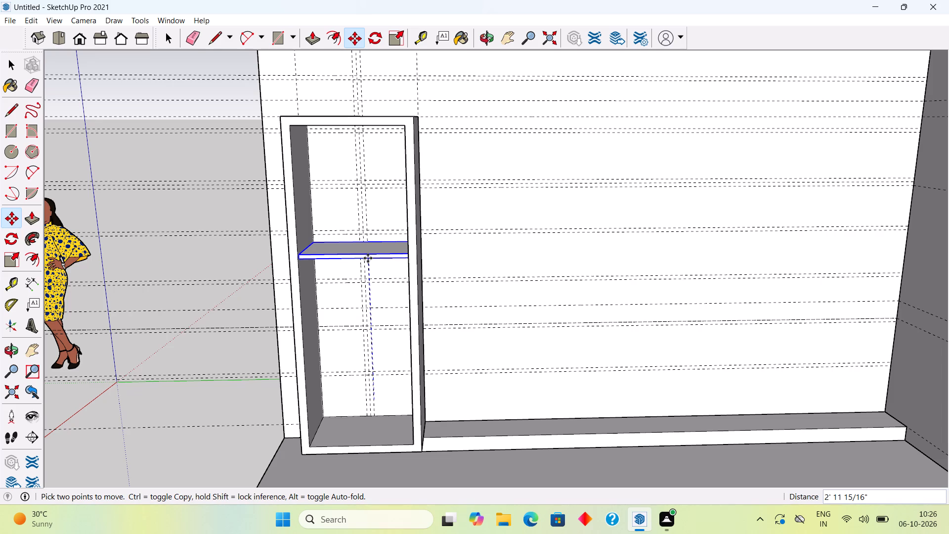
{"action": "type", "text": "13\""}
{"action": "key", "text": "Return"}
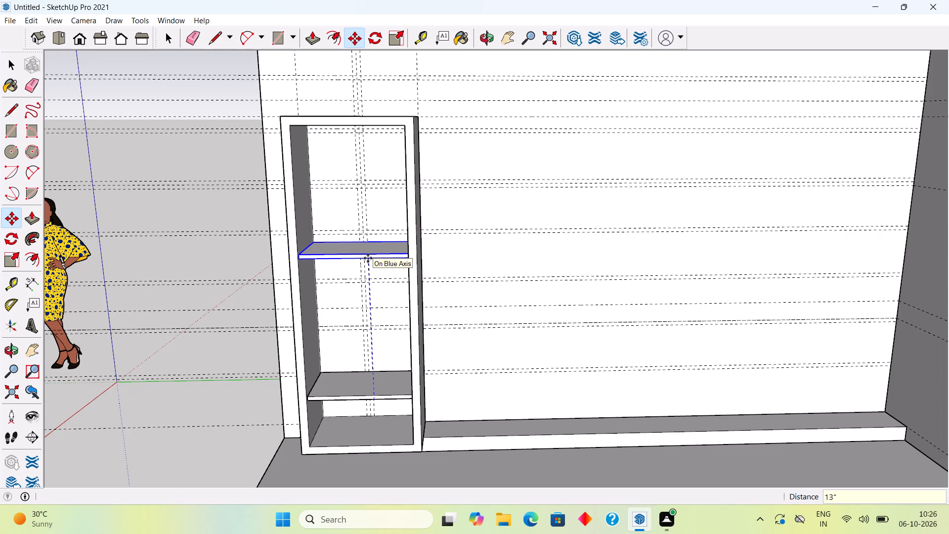
{"action": "key", "text": "x"}
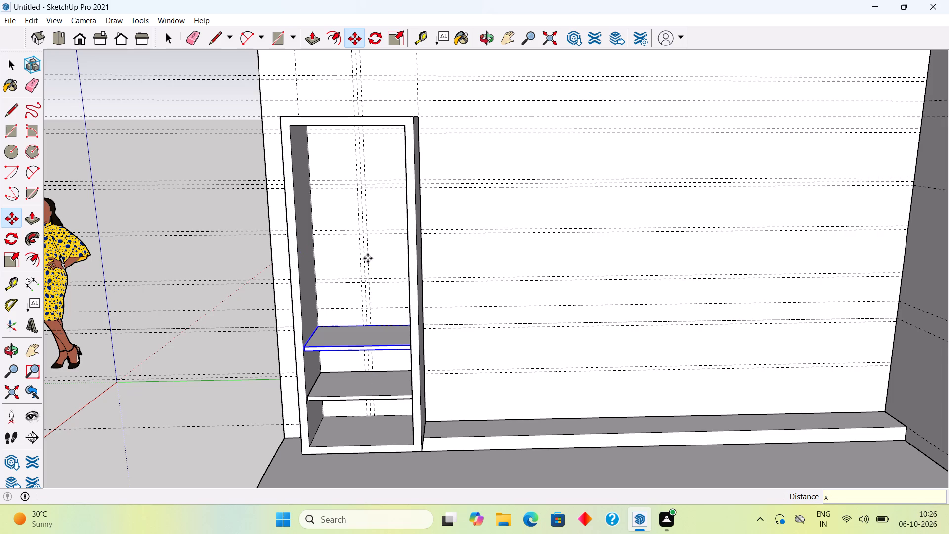
{"action": "key", "text": "5"}
{"action": "key", "text": "Return"}
{"action": "key", "text": "space"}
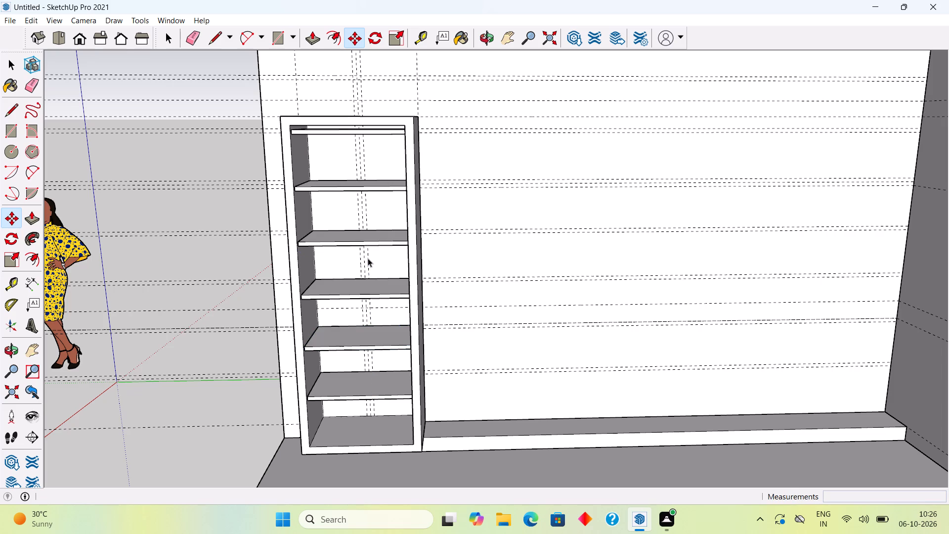
Delete the uppermost shelf copy, just beneath the top of the frame.
{"action": "middle_click_drag", "start_coordinate": [336, 383], "coordinate": [419, 290]}
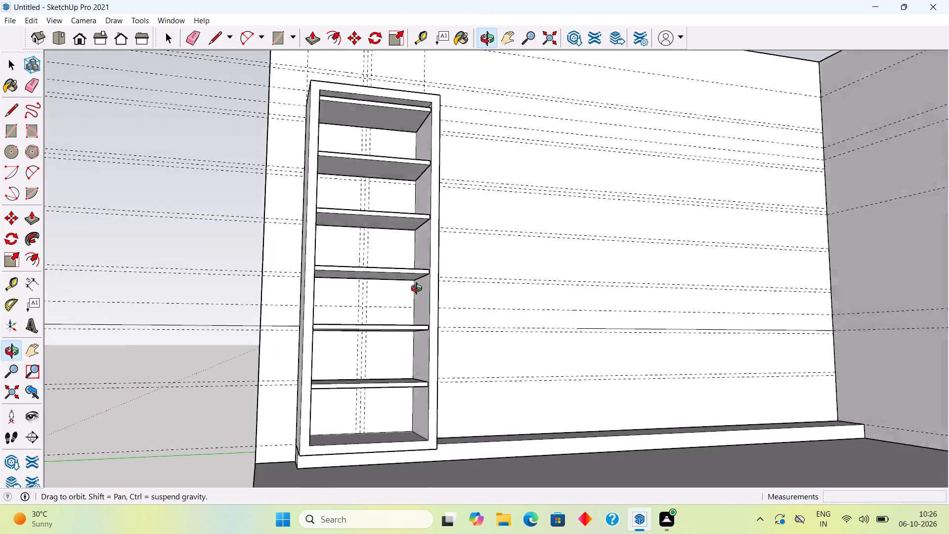
{"action": "middle_click_drag", "start_coordinate": [419, 290], "coordinate": [595, 361]}
{"action": "middle_click_drag", "start_coordinate": [321, 315], "coordinate": [316, 317]}
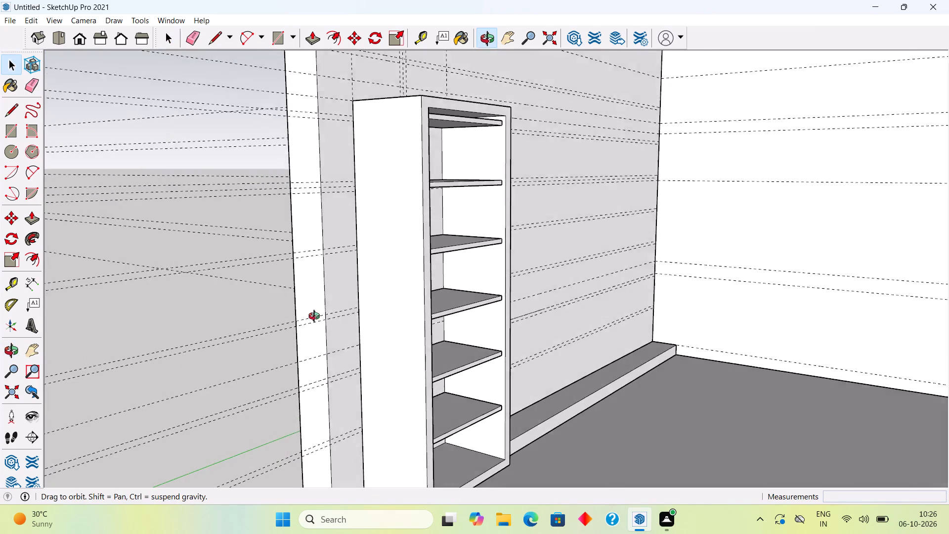
{"action": "middle_click_drag", "start_coordinate": [316, 317], "coordinate": [108, 335]}
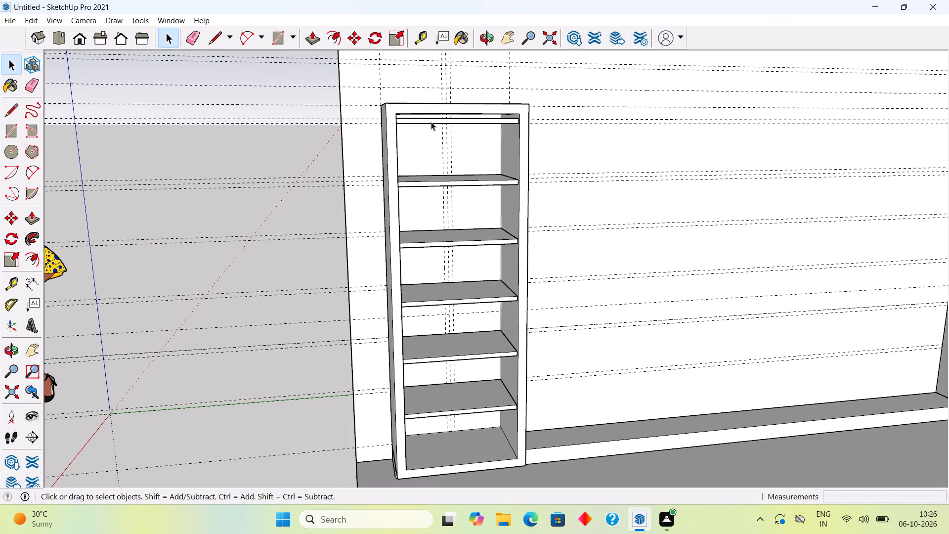
{"action": "left_click", "coordinate": [431, 122]}
{"action": "scroll", "coordinate": [431, 121], "scroll_direction": "up", "scroll_amount": 4}
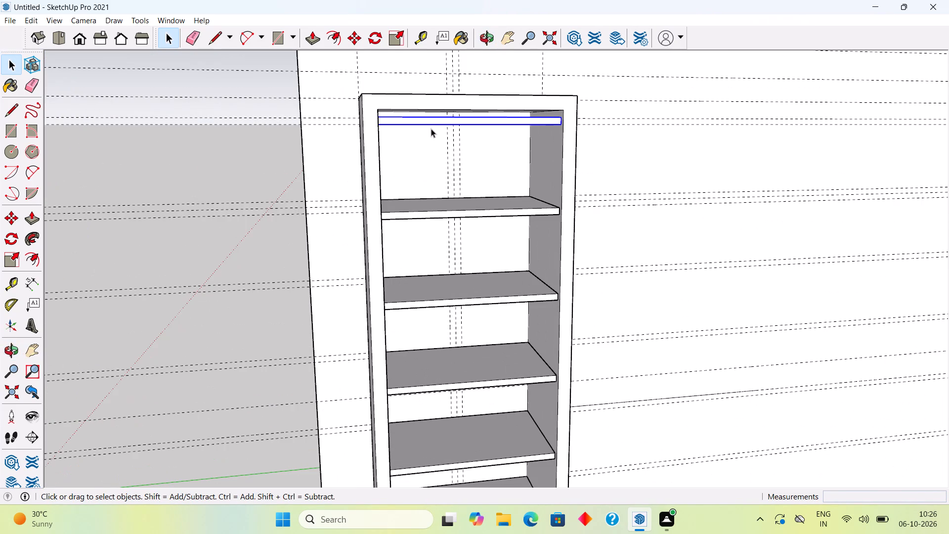
{"action": "key", "text": "Delete"}
Delete the six pairs of horizontal shelf guides spaced along the height of the unit.
{"action": "scroll", "coordinate": [431, 163], "scroll_direction": "down", "scroll_amount": 1}
{"action": "scroll", "coordinate": [481, 393], "scroll_direction": "down", "scroll_amount": 4}
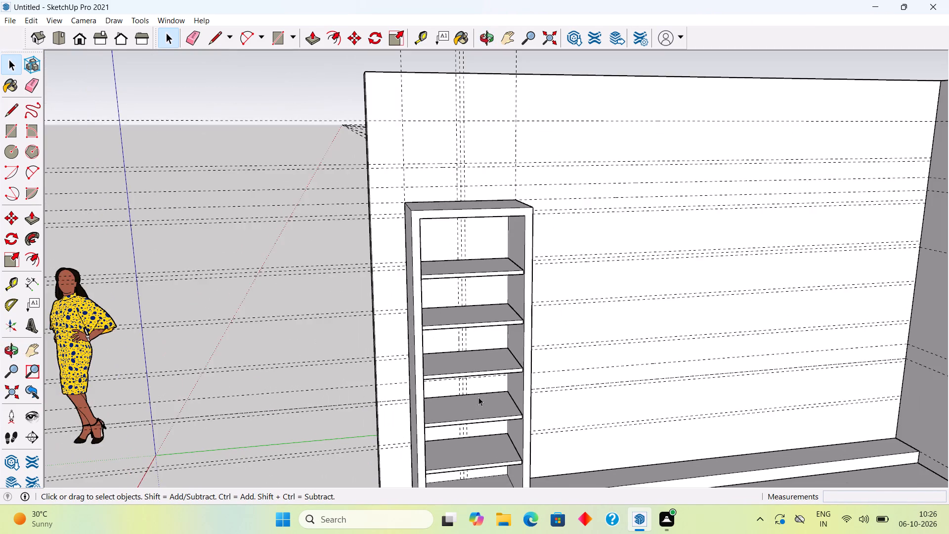
{"action": "middle_click_drag", "start_coordinate": [455, 386], "coordinate": [423, 361]}
{"action": "scroll", "coordinate": [423, 361], "scroll_direction": "down", "scroll_amount": 1}
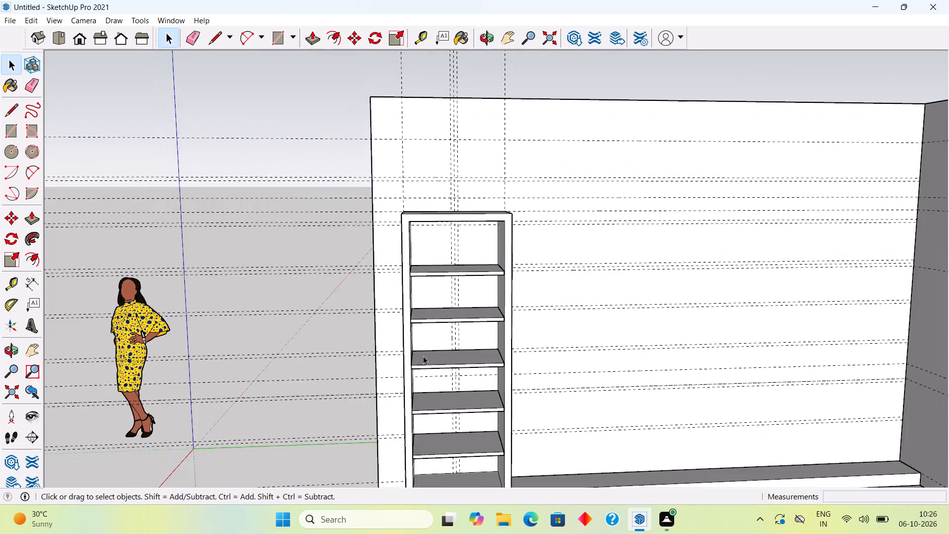
{"action": "scroll", "coordinate": [423, 350], "scroll_direction": "down", "scroll_amount": 5}
{"action": "scroll", "coordinate": [456, 471], "scroll_direction": "up", "scroll_amount": 7}
{"action": "middle_click_drag", "start_coordinate": [438, 451], "coordinate": [403, 473]}
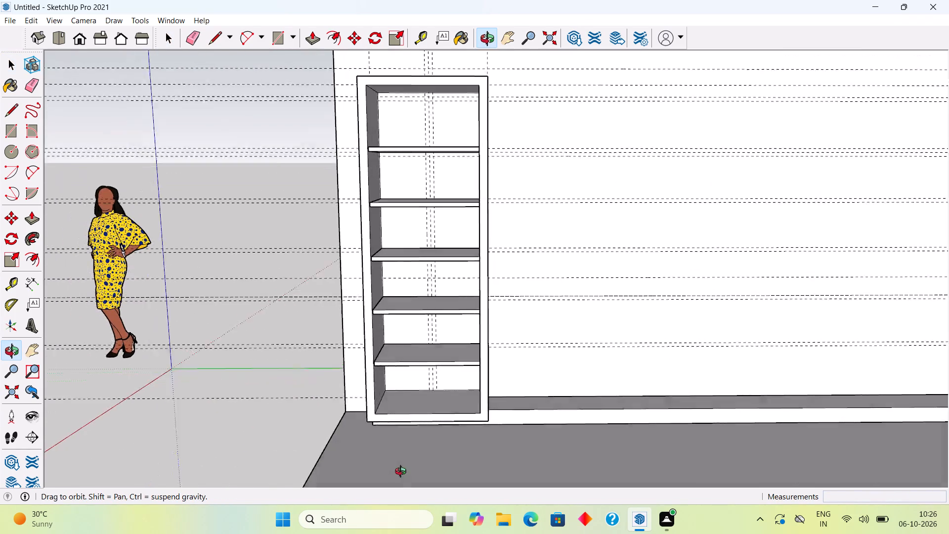
{"action": "middle_click_drag", "start_coordinate": [403, 473], "coordinate": [418, 487]}
{"action": "scroll", "coordinate": [419, 483], "scroll_direction": "down", "scroll_amount": 3}
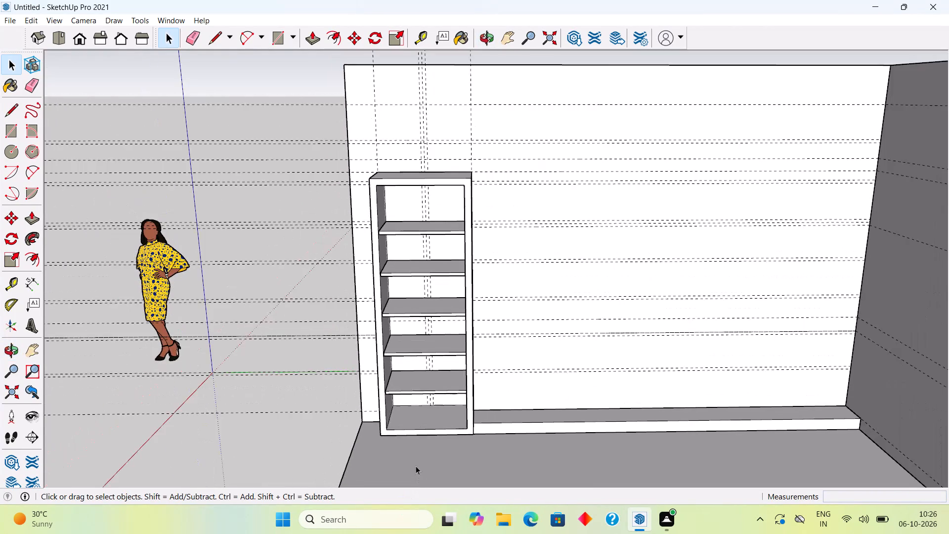
{"action": "middle_click_drag", "start_coordinate": [422, 415], "coordinate": [440, 397]}
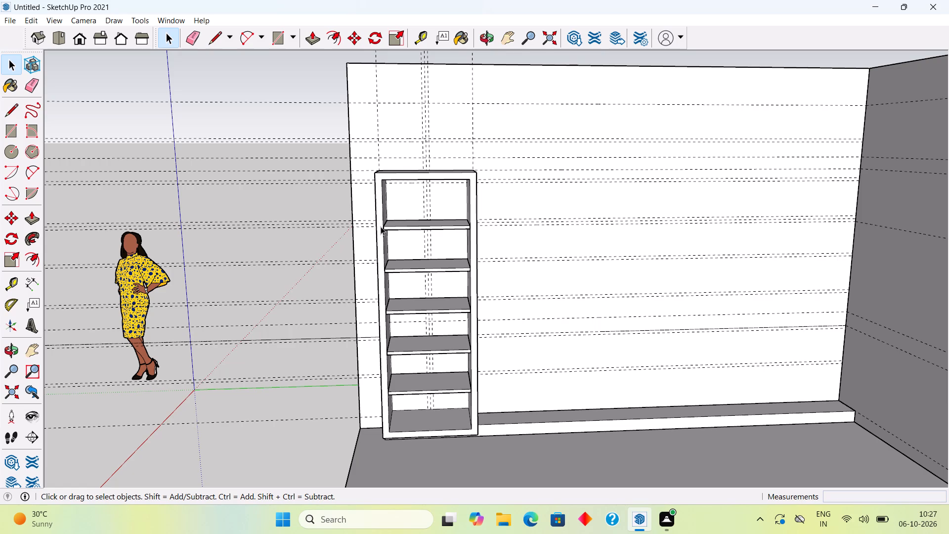
{"action": "left_click", "coordinate": [321, 378]}
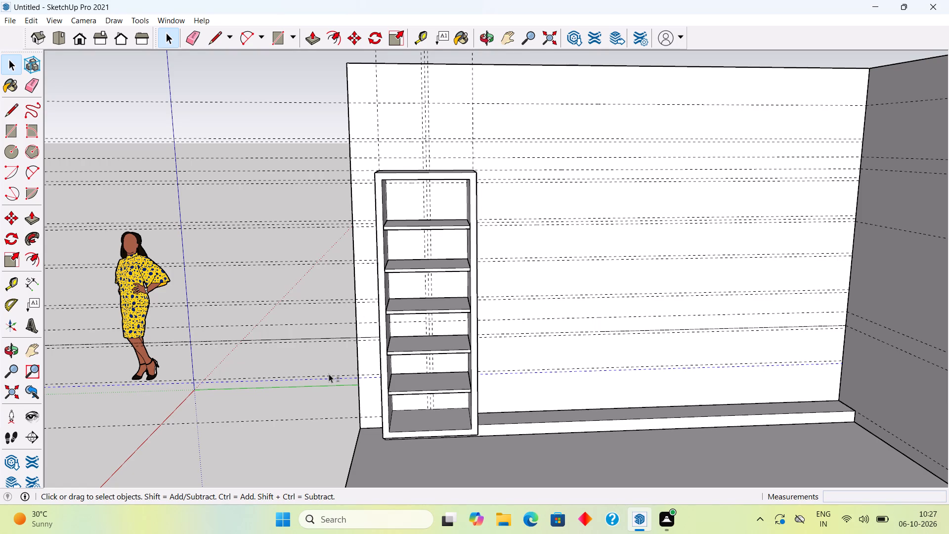
{"action": "left_click", "coordinate": [329, 375], "text": "shift"}
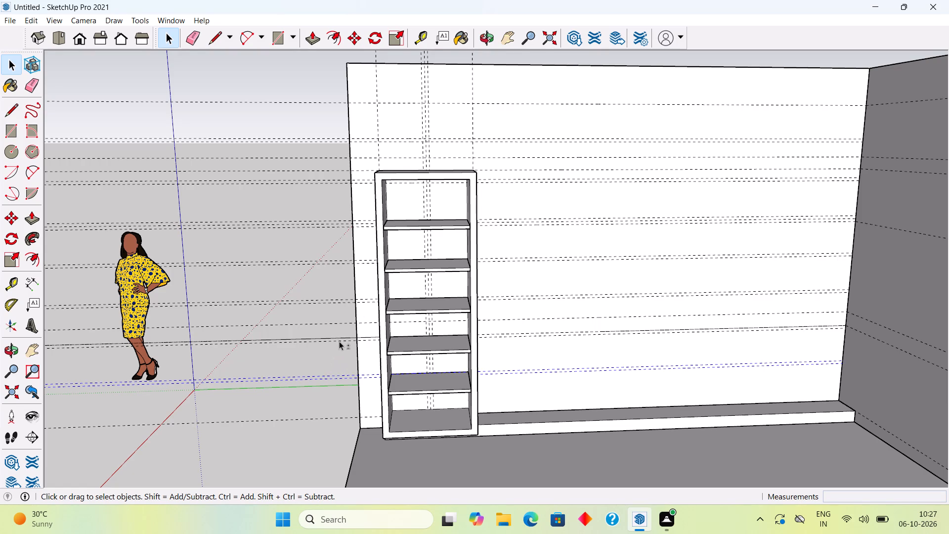
{"action": "left_click", "coordinate": [339, 341], "text": "shift"}
{"action": "middle_click_drag", "start_coordinate": [356, 332], "coordinate": [362, 250], "text": "shift"}
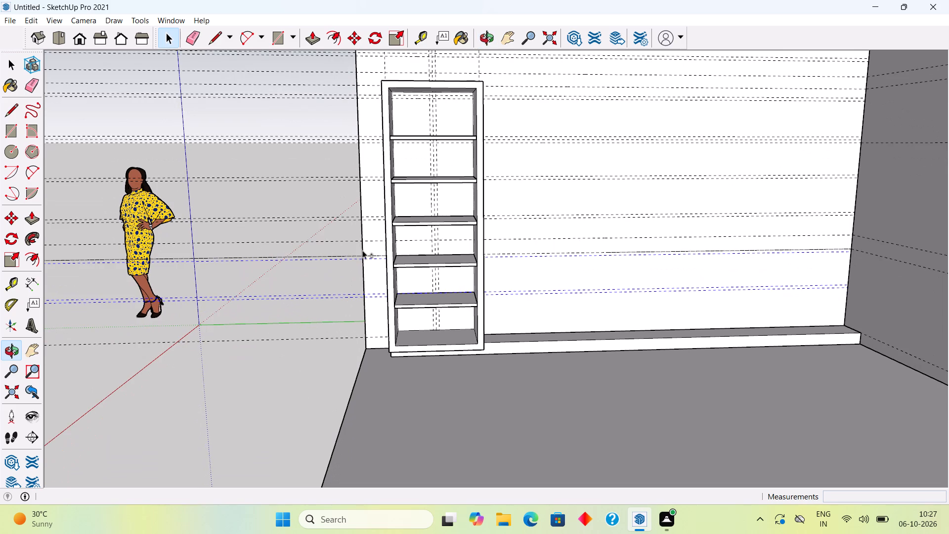
{"action": "left_click", "coordinate": [354, 256], "text": "shift"}
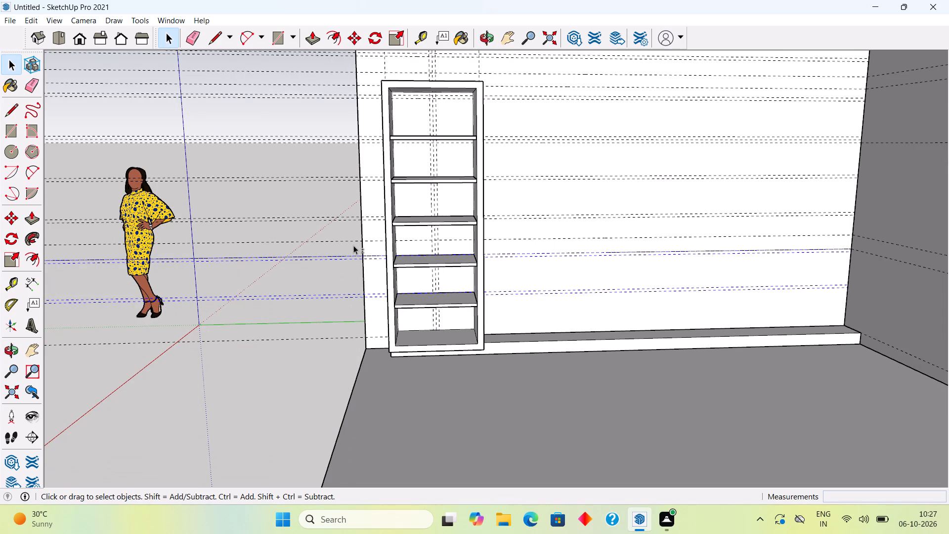
{"action": "left_click", "coordinate": [344, 218], "text": "shift"}
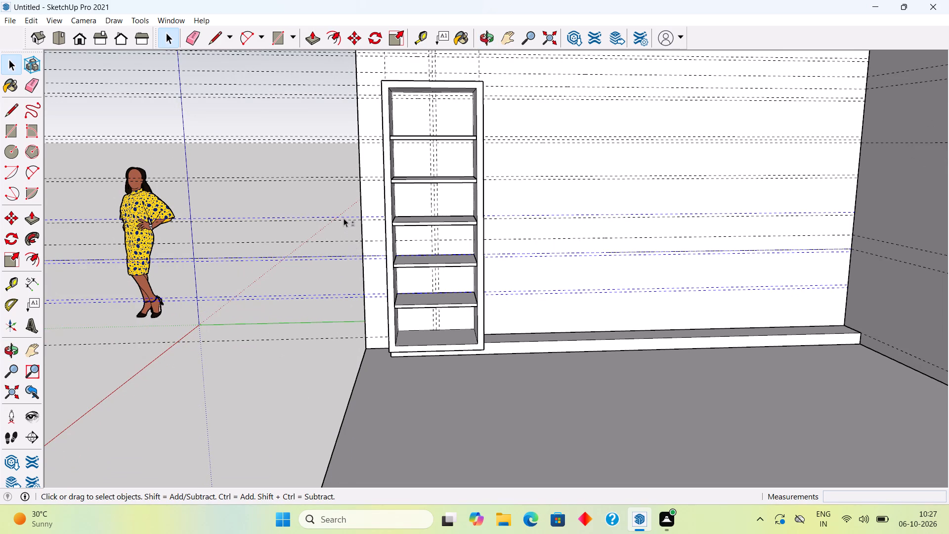
{"action": "left_click", "coordinate": [344, 221], "text": "shift"}
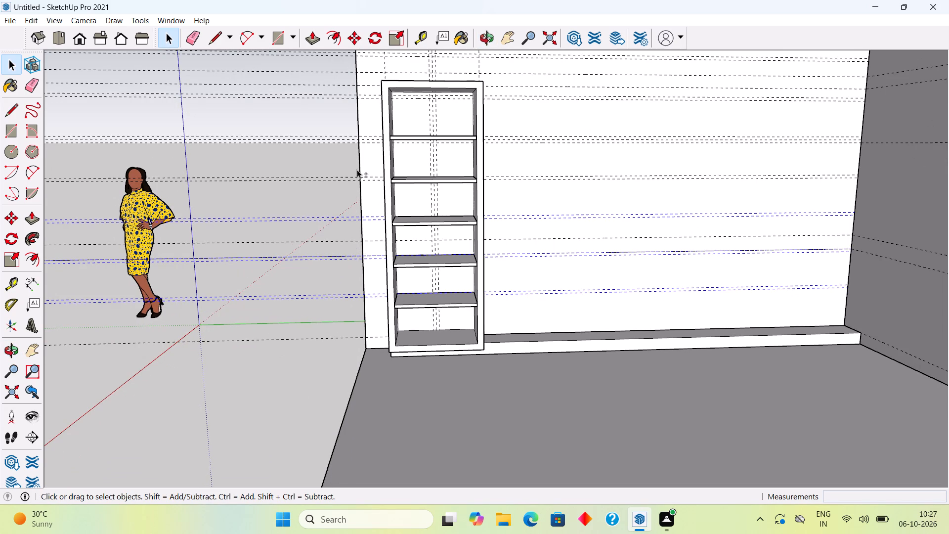
{"action": "left_click", "coordinate": [357, 177], "text": "shift"}
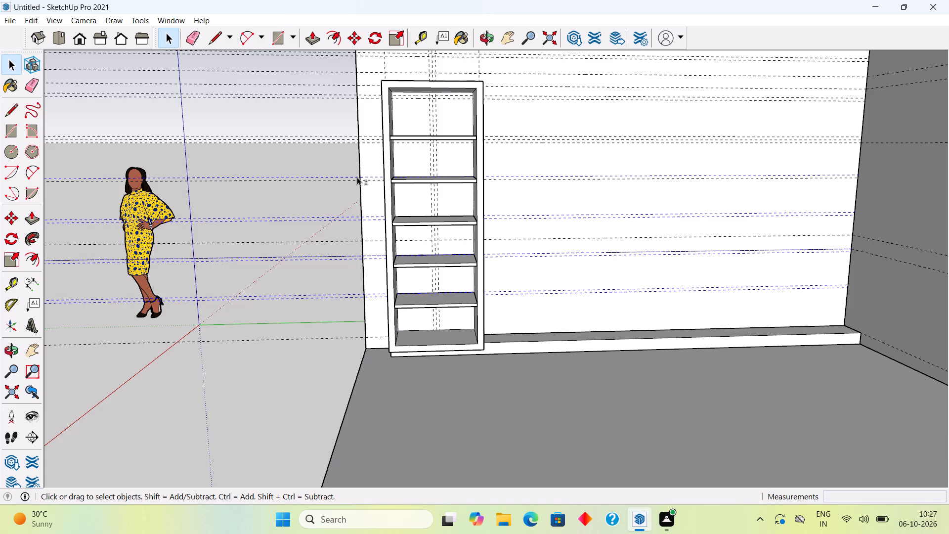
{"action": "left_click", "coordinate": [355, 180], "text": "shift"}
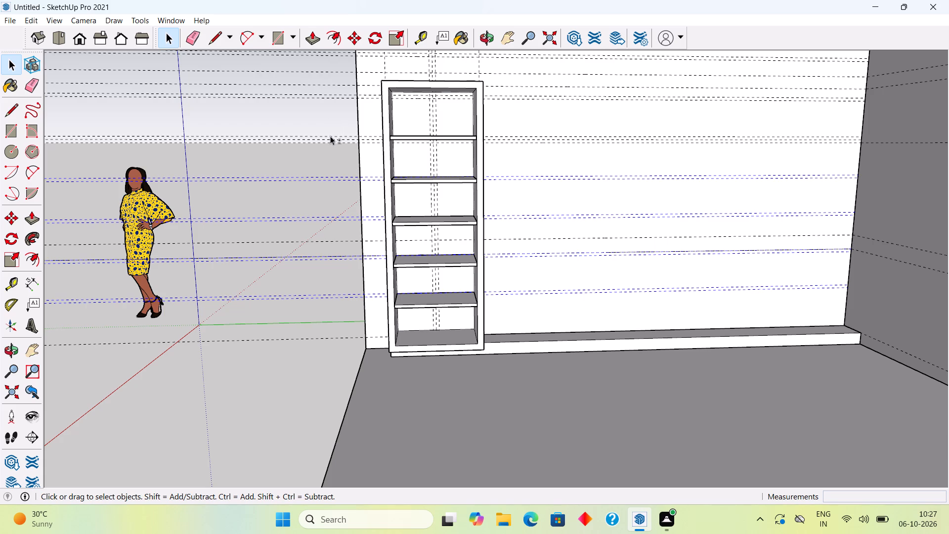
{"action": "left_click", "coordinate": [330, 136], "text": "shift"}
{"action": "left_click", "coordinate": [336, 139], "text": "shift"}
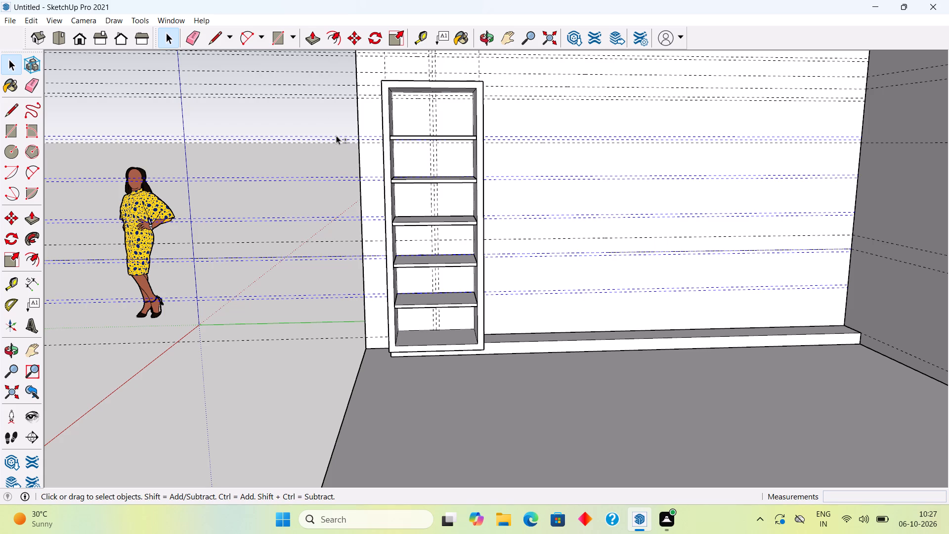
{"action": "scroll", "coordinate": [337, 134], "scroll_direction": "down", "scroll_amount": 2, "text": "shift"}
{"action": "scroll", "coordinate": [342, 104], "scroll_direction": "up", "scroll_amount": 5, "text": "shift"}
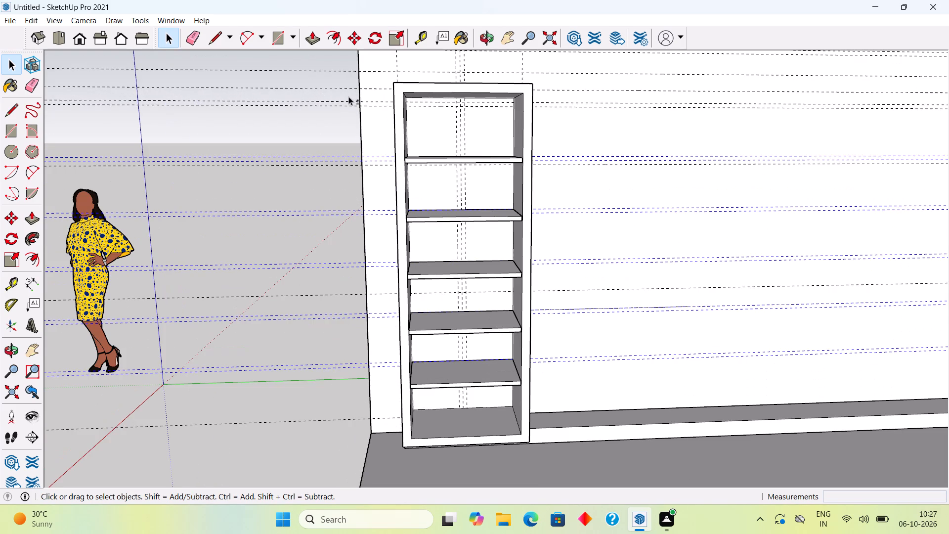
{"action": "left_click", "coordinate": [348, 101], "text": "shift"}
{"action": "left_click", "coordinate": [348, 104], "text": "shift"}
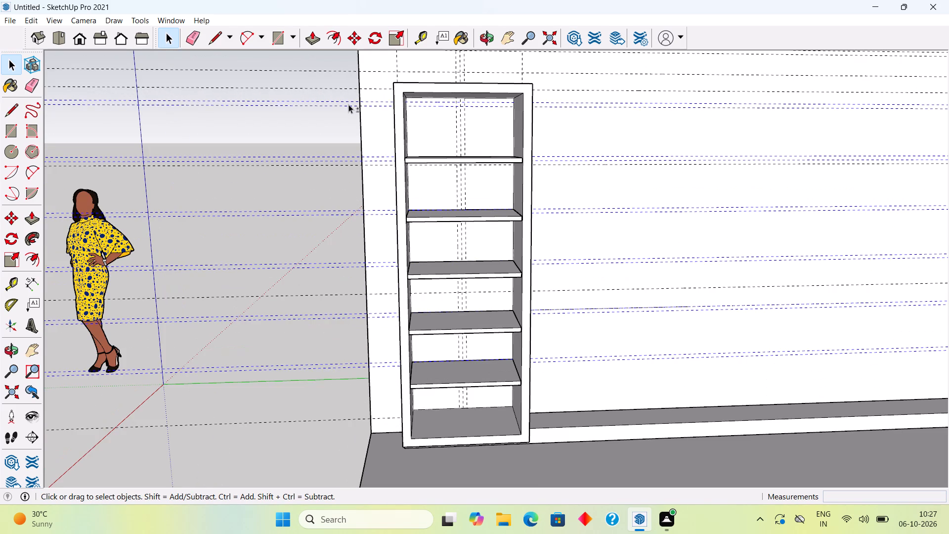
{"action": "key", "text": "Delete"}
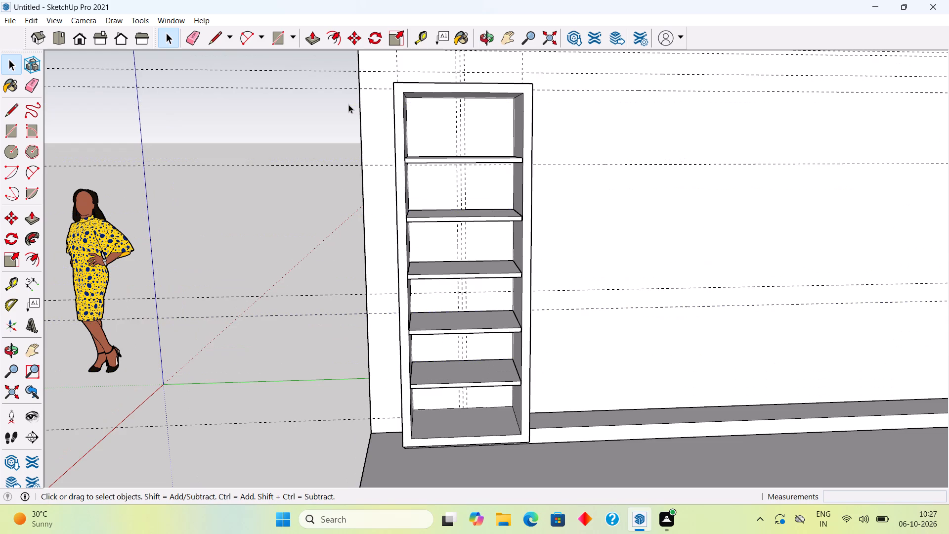
Delete the closely spaced pair of horizontal guides running just above the top of the shelf unit.
{"action": "scroll", "coordinate": [366, 222], "scroll_direction": "down", "scroll_amount": 3}
{"action": "scroll", "coordinate": [403, 290], "scroll_direction": "down", "scroll_amount": 2}
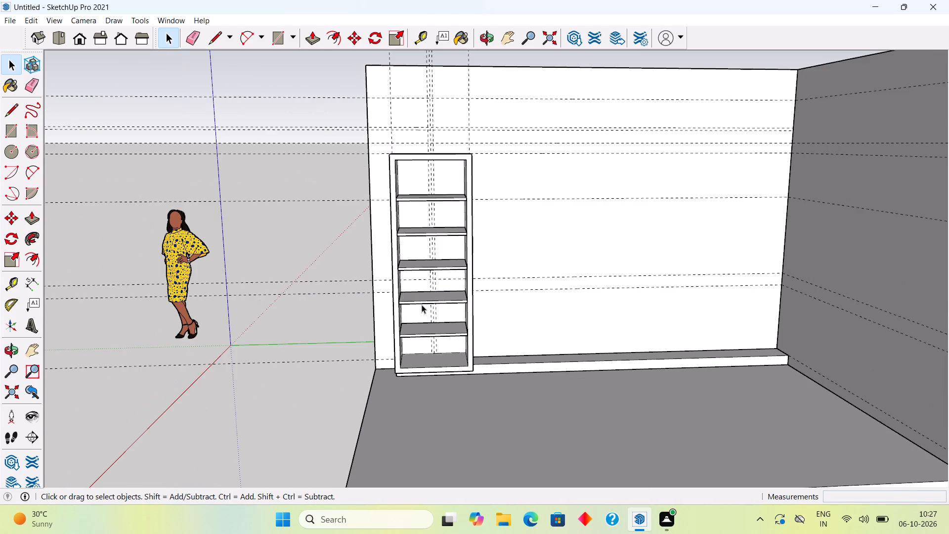
{"action": "middle_click_drag", "start_coordinate": [414, 299], "coordinate": [447, 282]}
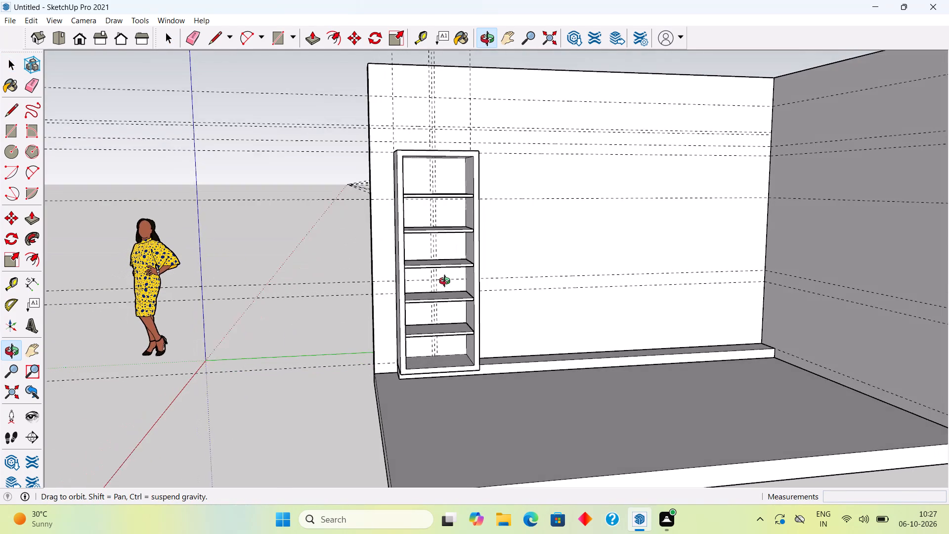
{"action": "middle_click_drag", "start_coordinate": [447, 282], "coordinate": [444, 283]}
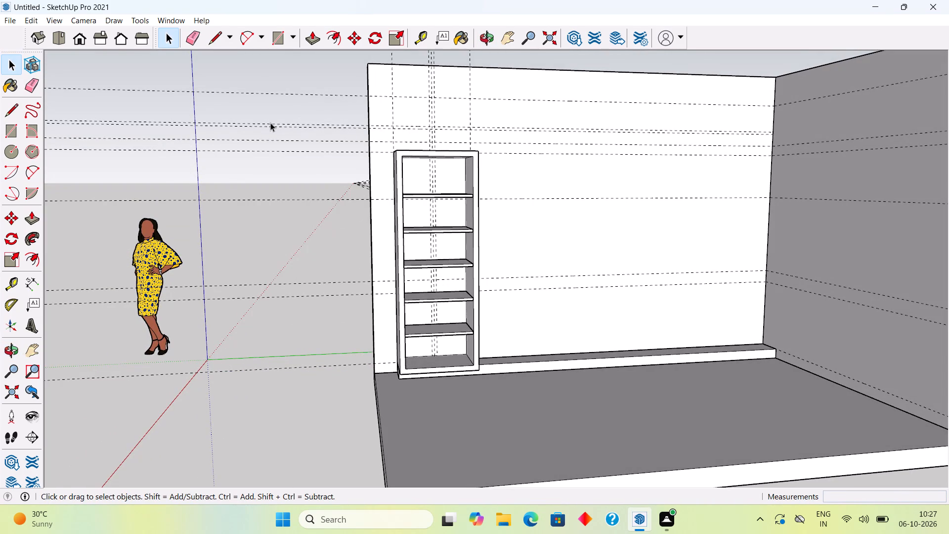
{"action": "left_click", "coordinate": [270, 123]}
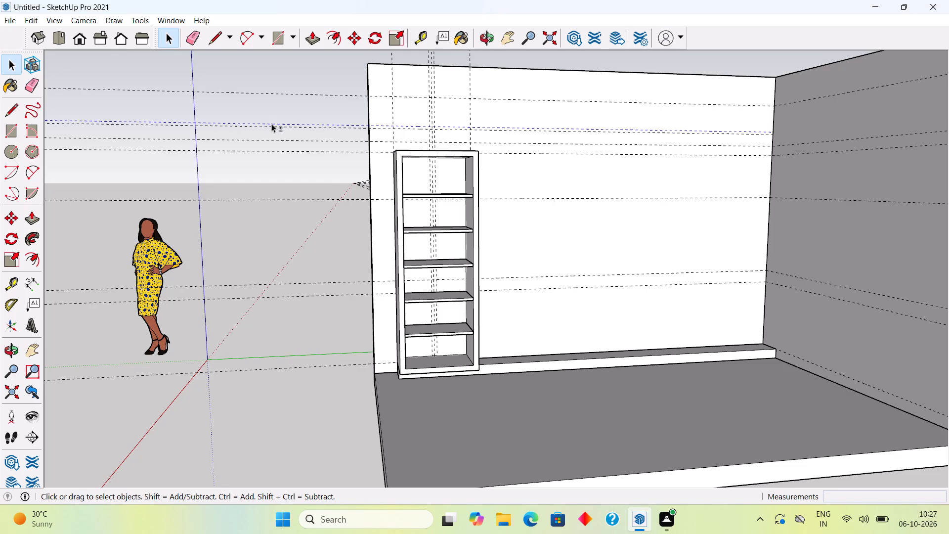
{"action": "left_click", "coordinate": [272, 125], "text": "shift"}
{"action": "key", "text": "Delete"}
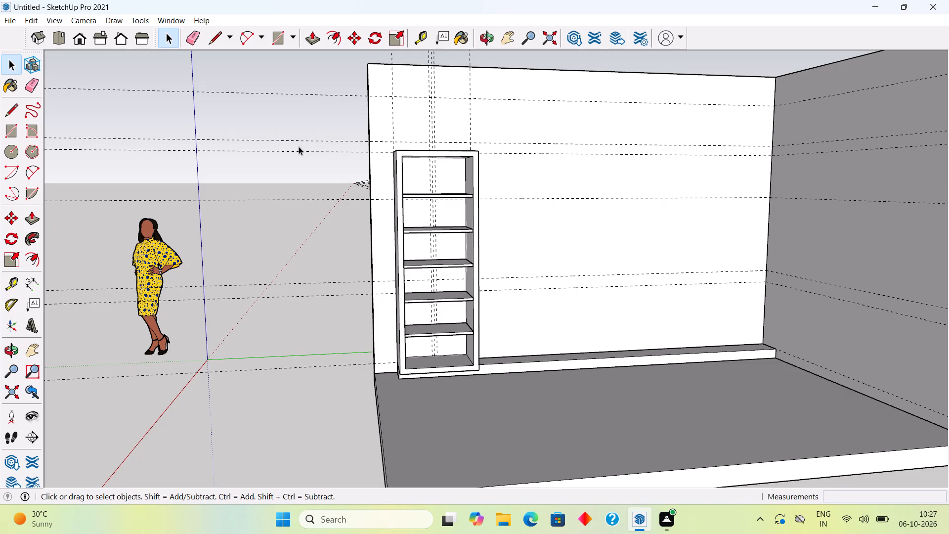
Draw a 6' 7" by 2' 2" rectangle across the shelf unit's front opening, between opposite inner corners of the frame.
{"action": "middle_click_drag", "start_coordinate": [430, 234], "coordinate": [385, 274]}
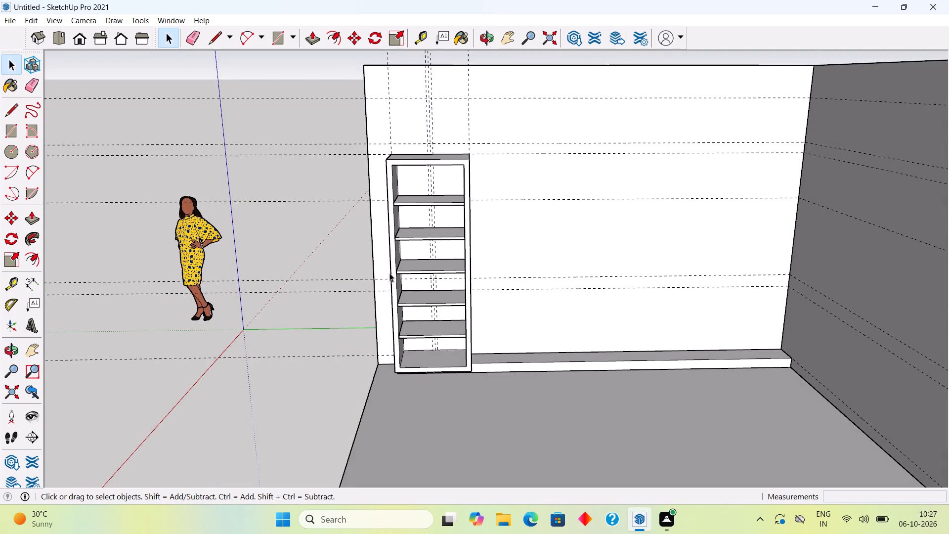
{"action": "scroll", "coordinate": [403, 247], "scroll_direction": "up", "scroll_amount": 2}
{"action": "middle_click_drag", "start_coordinate": [417, 246], "coordinate": [431, 258]}
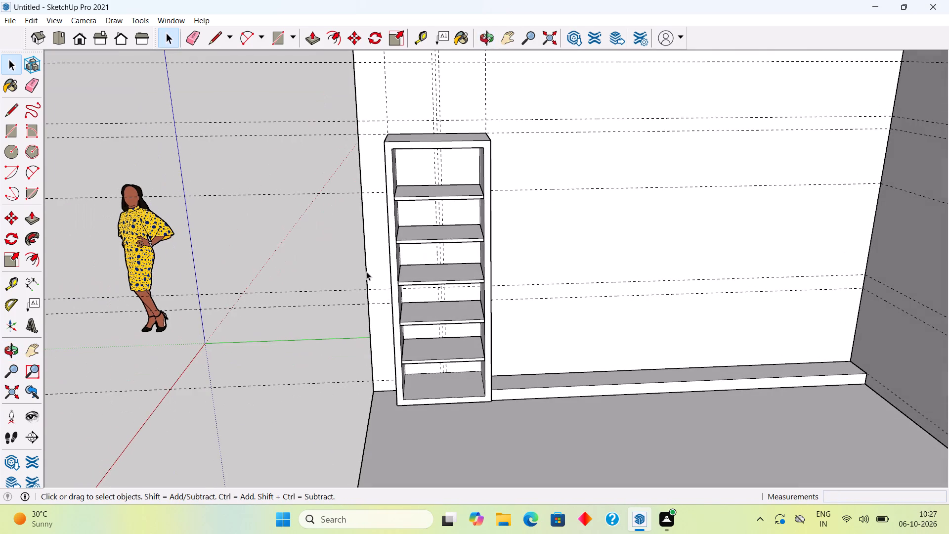
{"action": "key", "text": "r"}
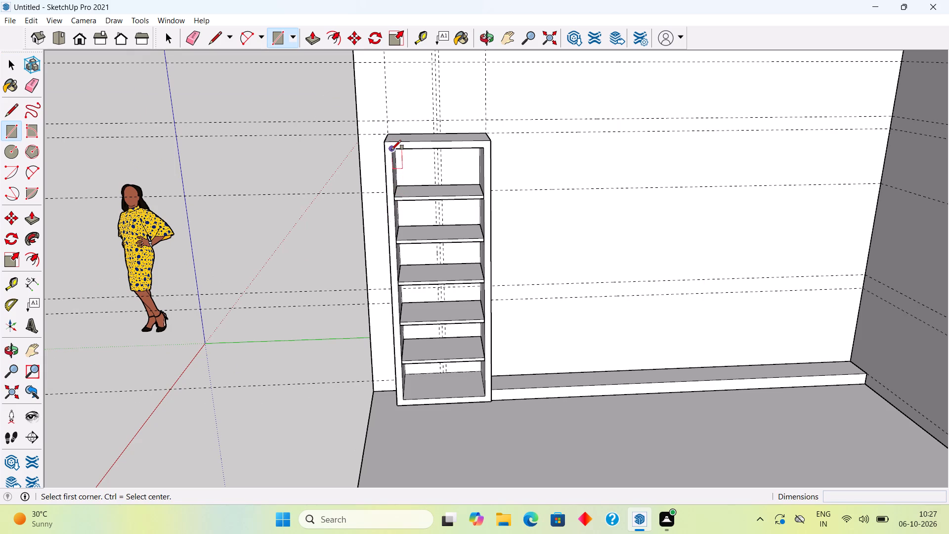
{"action": "left_click", "coordinate": [392, 150]}
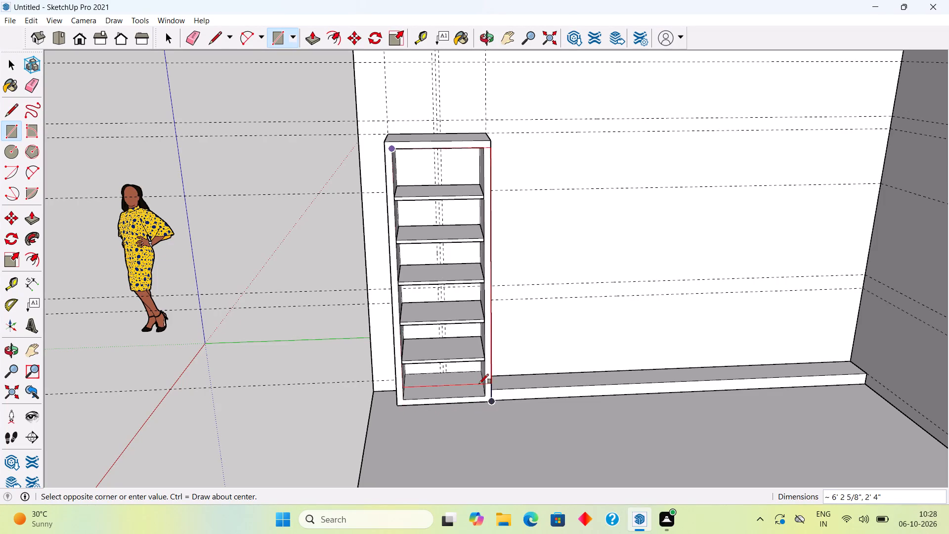
{"action": "left_click", "coordinate": [484, 396]}
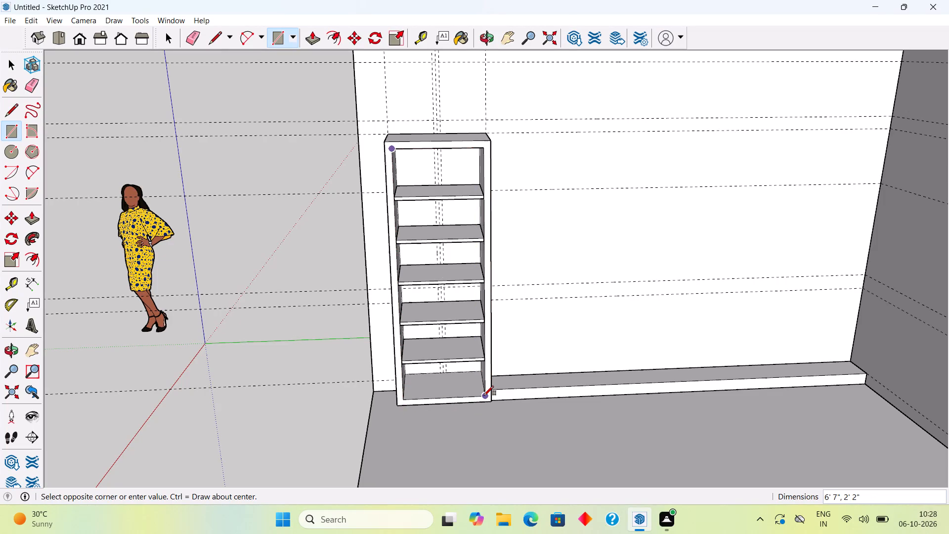
{"action": "key", "text": "space"}
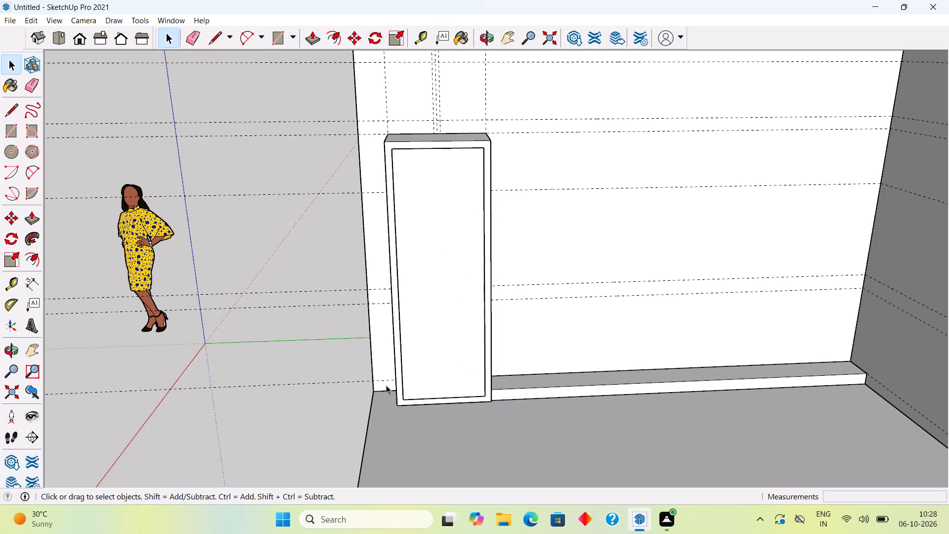
Offset the front rectangle's edges outward by 1" onto the surrounding frame.
{"action": "key", "text": "f"}
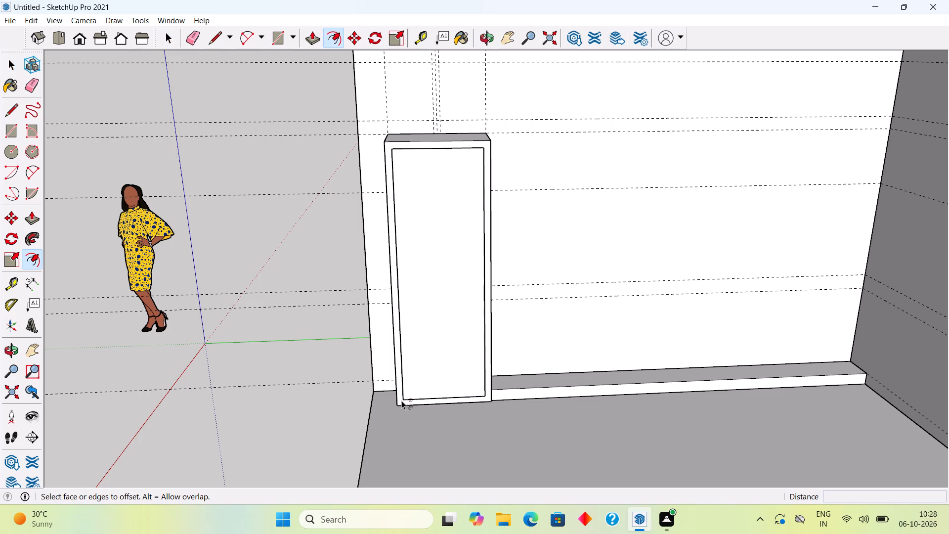
{"action": "left_click", "coordinate": [401, 375]}
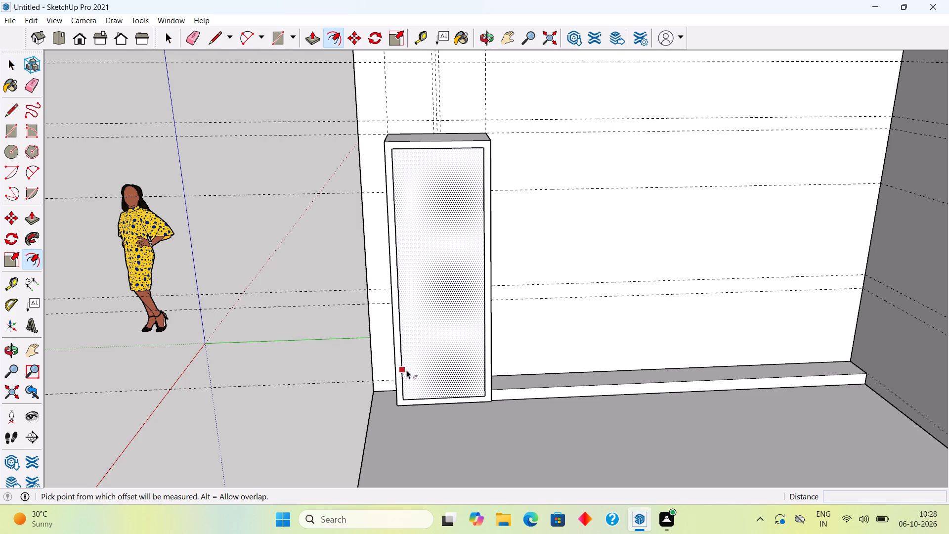
{"action": "left_click", "coordinate": [406, 370]}
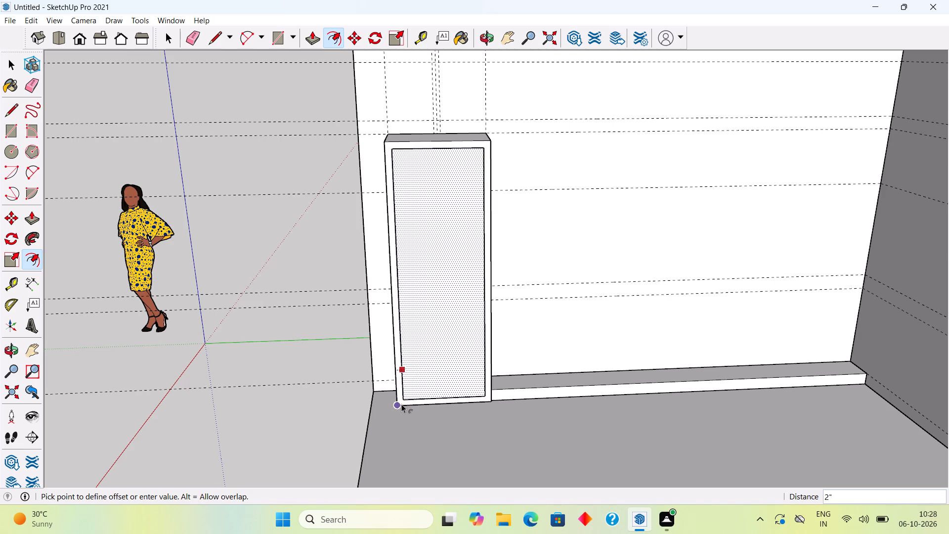
{"action": "scroll", "coordinate": [403, 403], "scroll_direction": "up", "scroll_amount": 15}
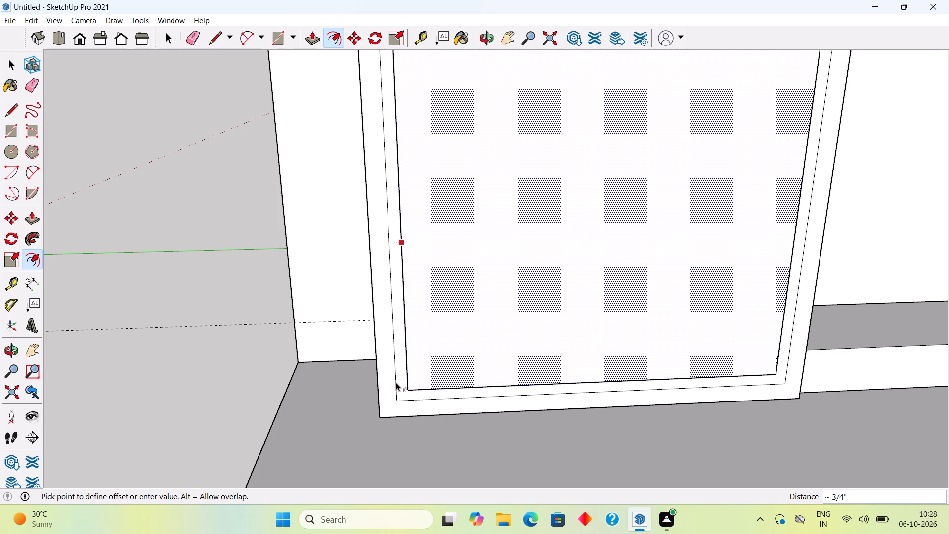
{"action": "type", "text": "1\""}
{"action": "key", "text": "Return"}
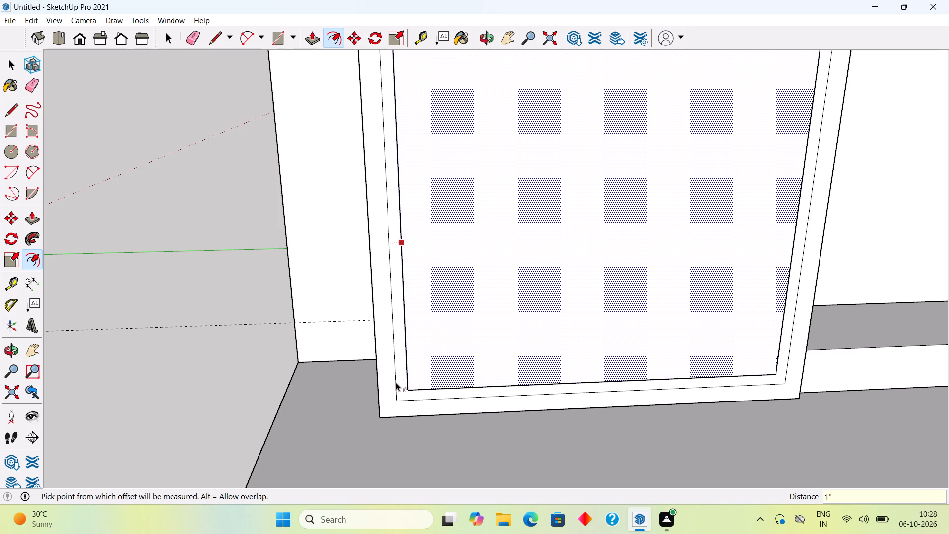
{"action": "key", "text": "space"}
Place a vertical guide at the middle of the front panel, 1' 1" from the inner rectangle's side edge.
{"action": "scroll", "coordinate": [403, 325], "scroll_direction": "down", "scroll_amount": 5}
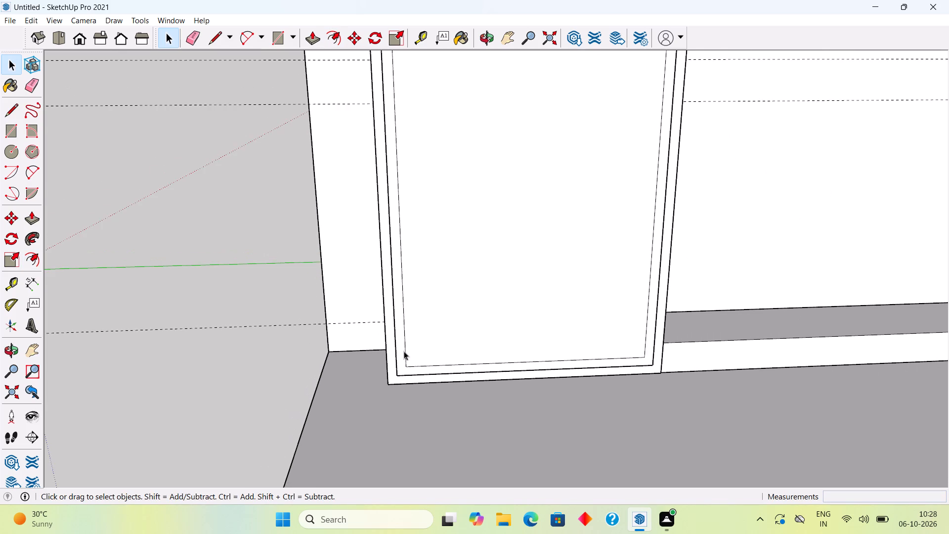
{"action": "scroll", "coordinate": [405, 347], "scroll_direction": "down", "scroll_amount": 5}
{"action": "scroll", "coordinate": [478, 289], "scroll_direction": "down", "scroll_amount": 4}
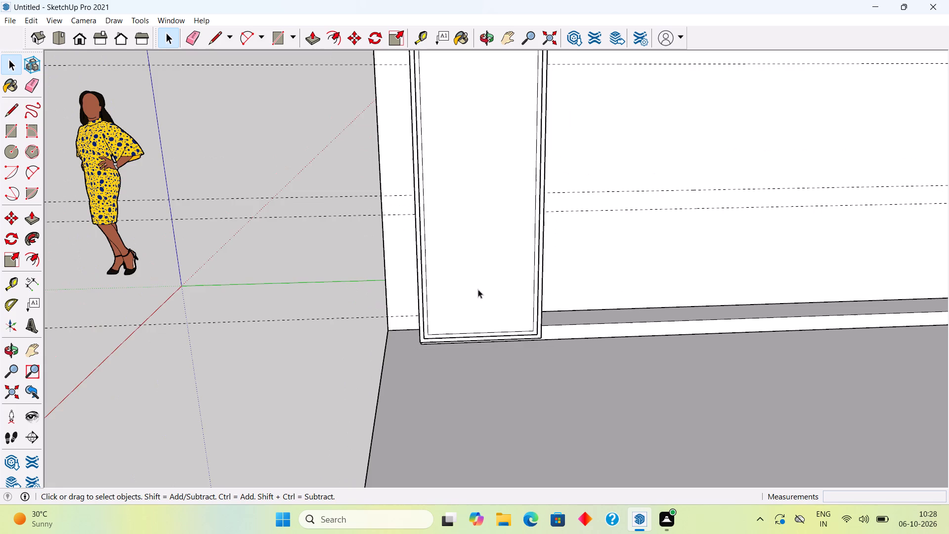
{"action": "scroll", "coordinate": [469, 255], "scroll_direction": "down", "scroll_amount": 3}
{"action": "scroll", "coordinate": [467, 210], "scroll_direction": "down", "scroll_amount": 3}
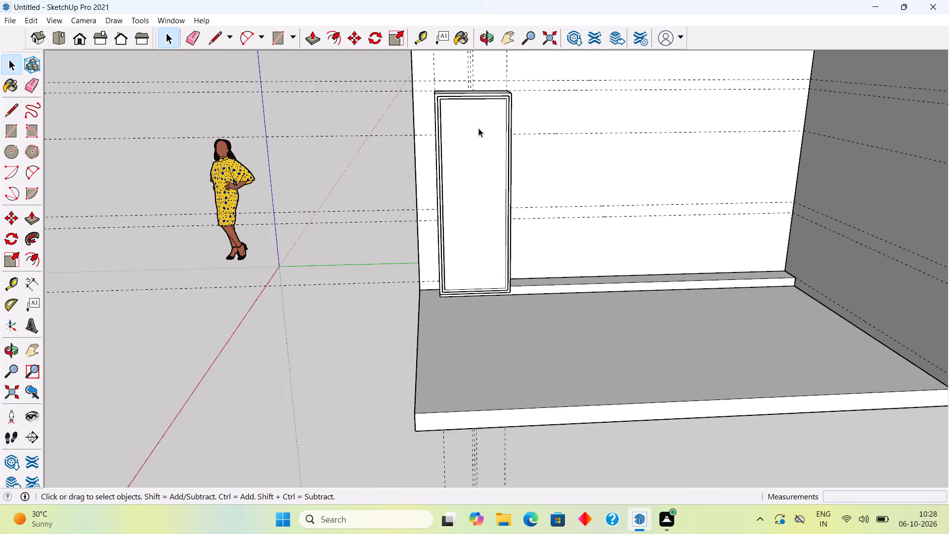
{"action": "scroll", "coordinate": [457, 178], "scroll_direction": "up", "scroll_amount": 3}
{"action": "key", "text": "t"}
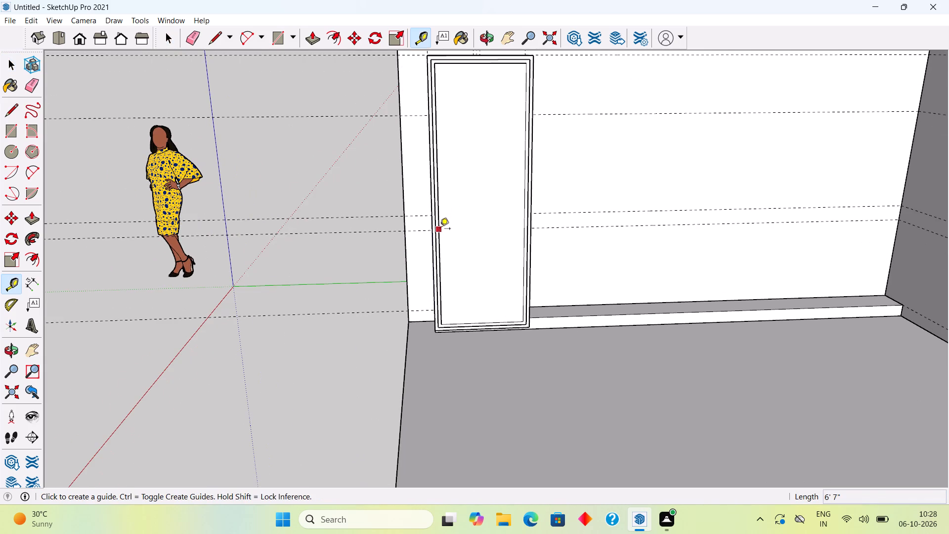
{"action": "left_click", "coordinate": [440, 230]}
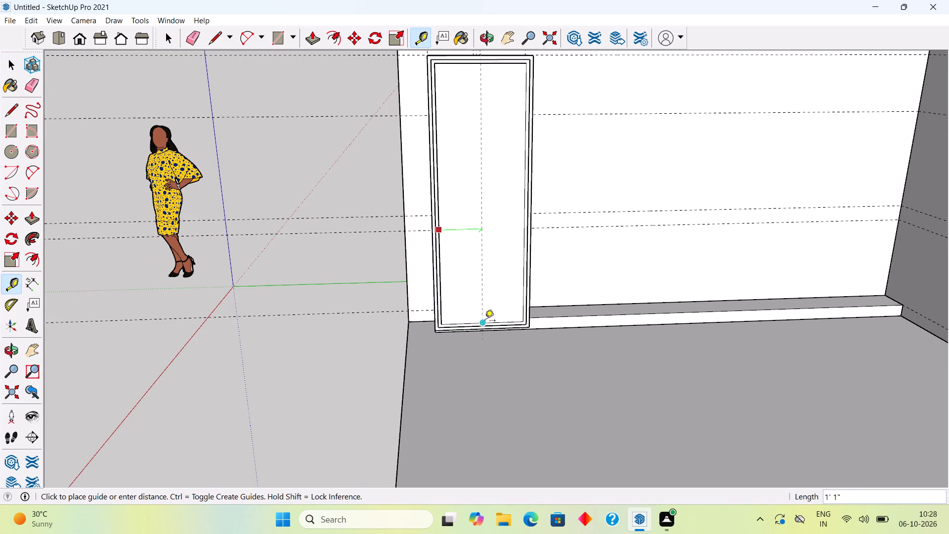
{"action": "left_click", "coordinate": [485, 322]}
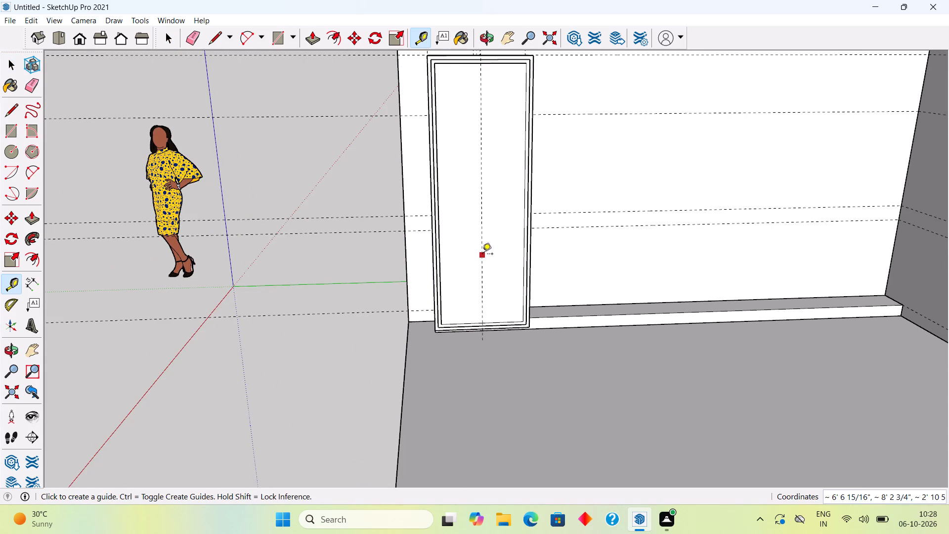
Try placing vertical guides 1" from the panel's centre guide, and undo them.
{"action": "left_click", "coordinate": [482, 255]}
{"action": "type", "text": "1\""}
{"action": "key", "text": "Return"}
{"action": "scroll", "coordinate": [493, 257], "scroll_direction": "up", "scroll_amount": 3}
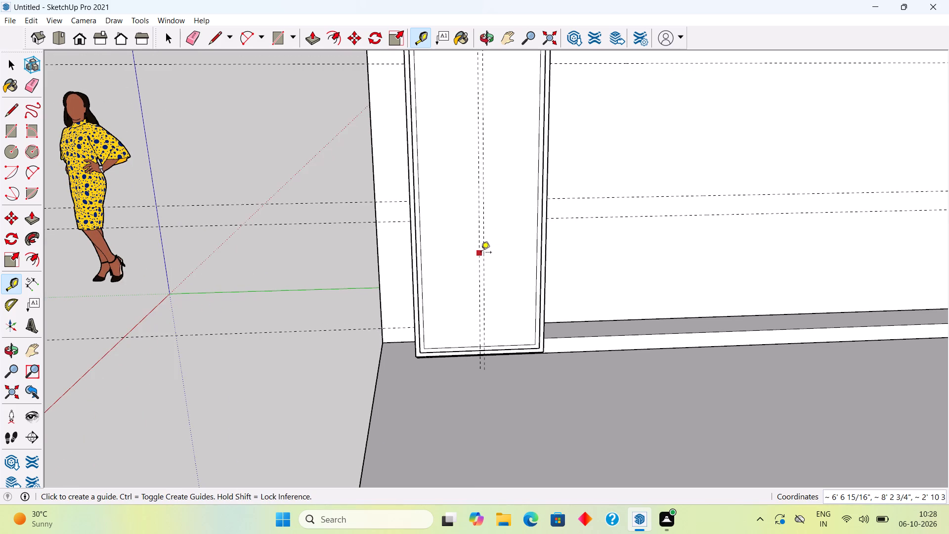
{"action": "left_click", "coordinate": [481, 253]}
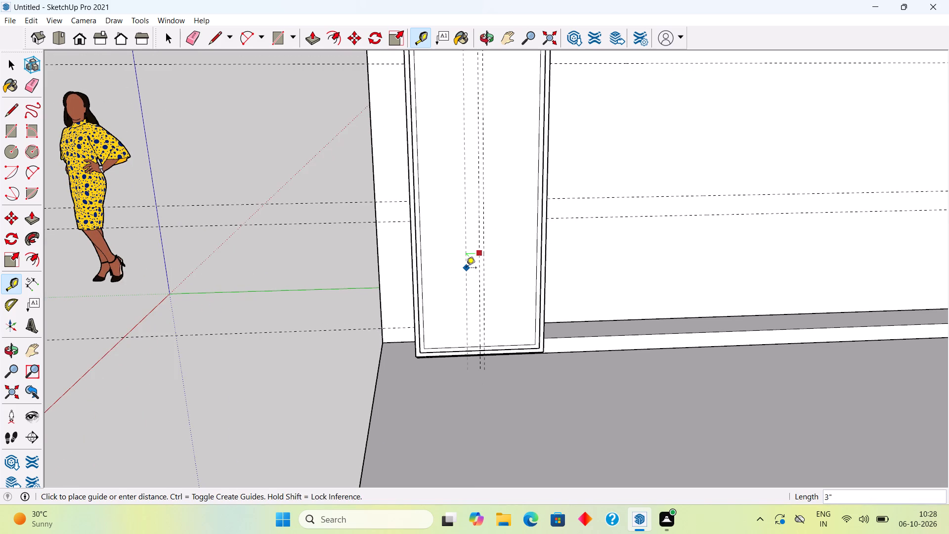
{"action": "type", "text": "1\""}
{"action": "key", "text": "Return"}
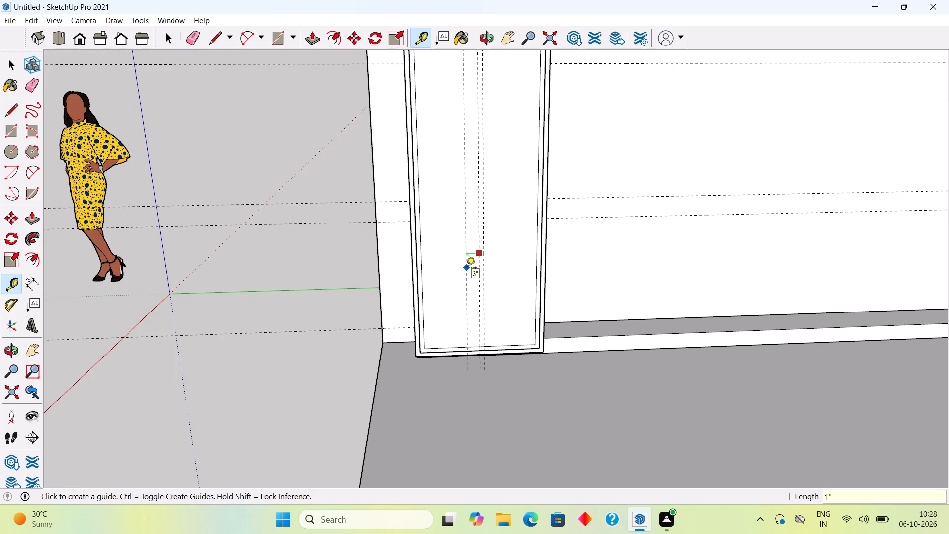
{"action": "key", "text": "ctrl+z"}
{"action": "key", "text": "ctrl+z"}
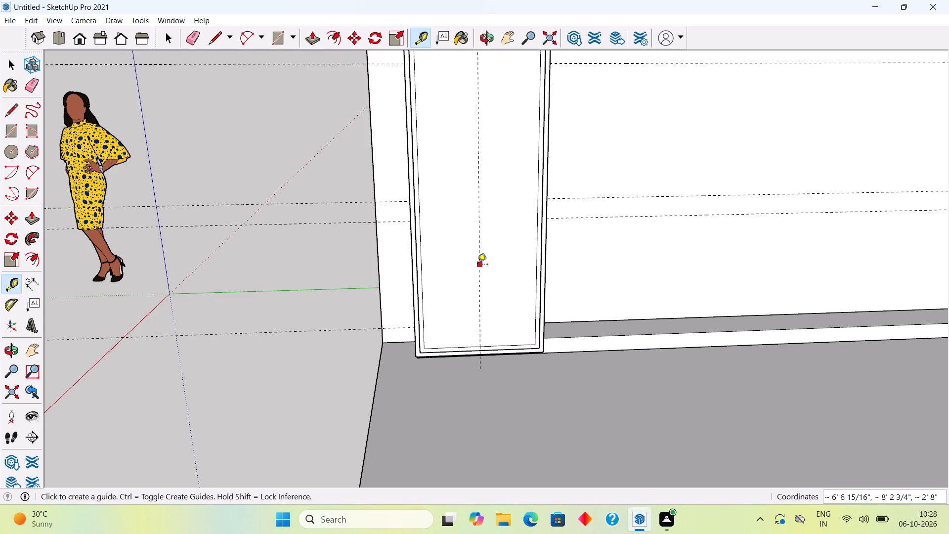
Place two vertical guides 0.5" to either side of the panel's centre guide.
{"action": "left_click", "coordinate": [477, 265]}
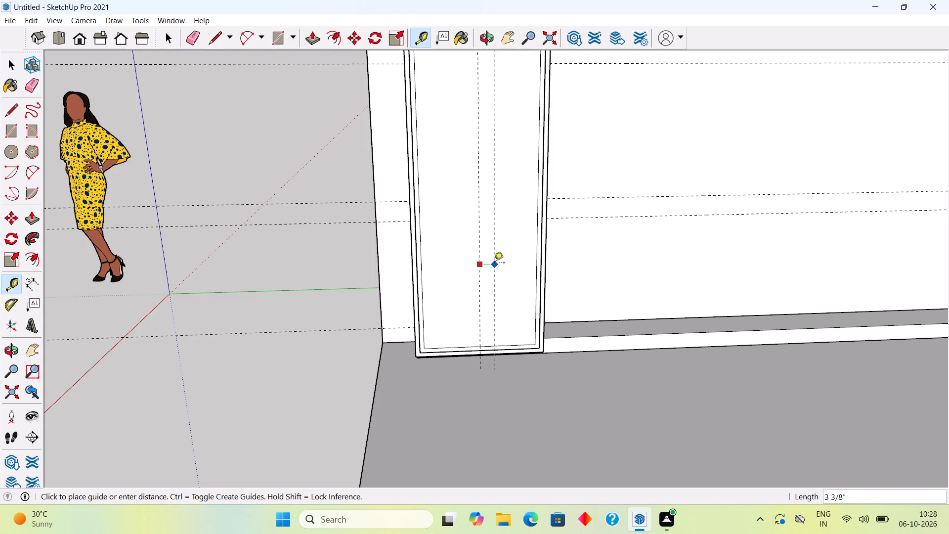
{"action": "type", "text": ".5\""}
{"action": "key", "text": "Return"}
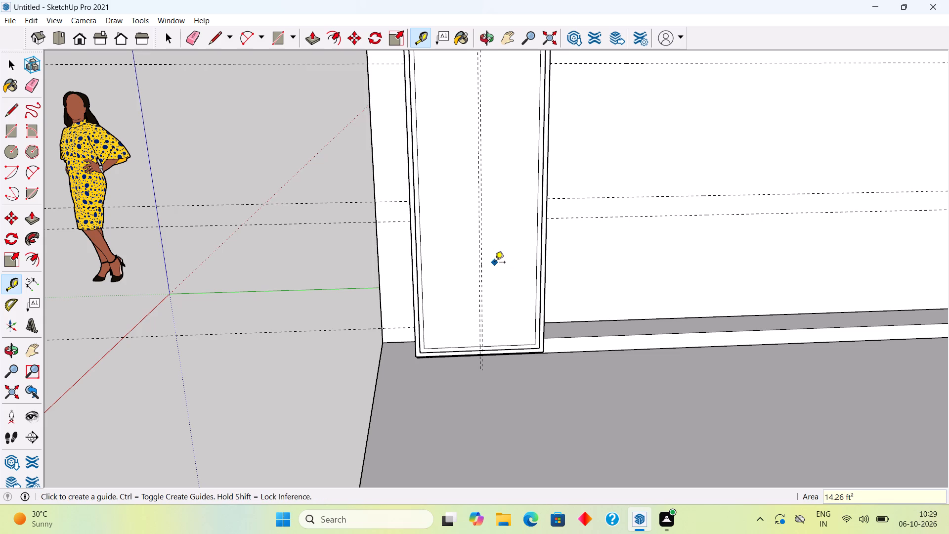
{"action": "scroll", "coordinate": [494, 264], "scroll_direction": "up", "scroll_amount": 11}
{"action": "left_click", "coordinate": [465, 277]}
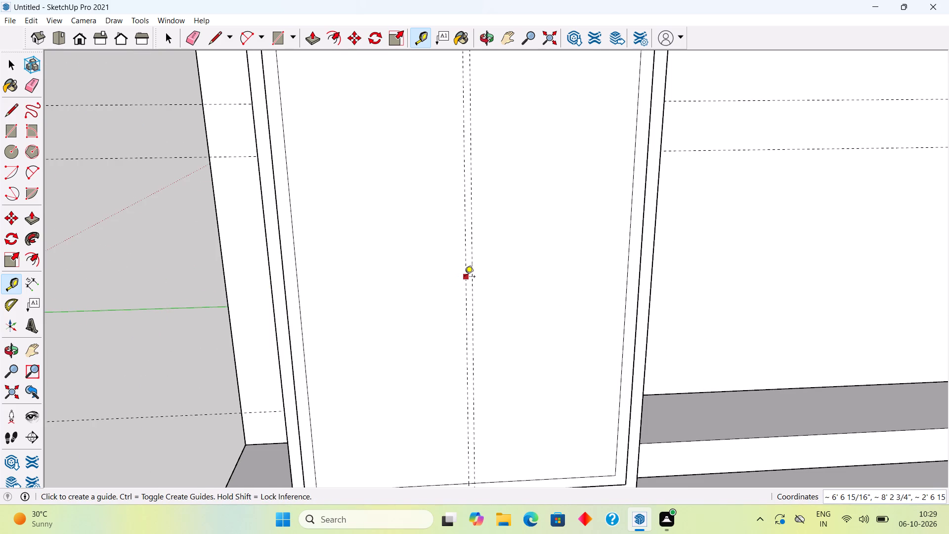
{"action": "type", "text": ".5\""}
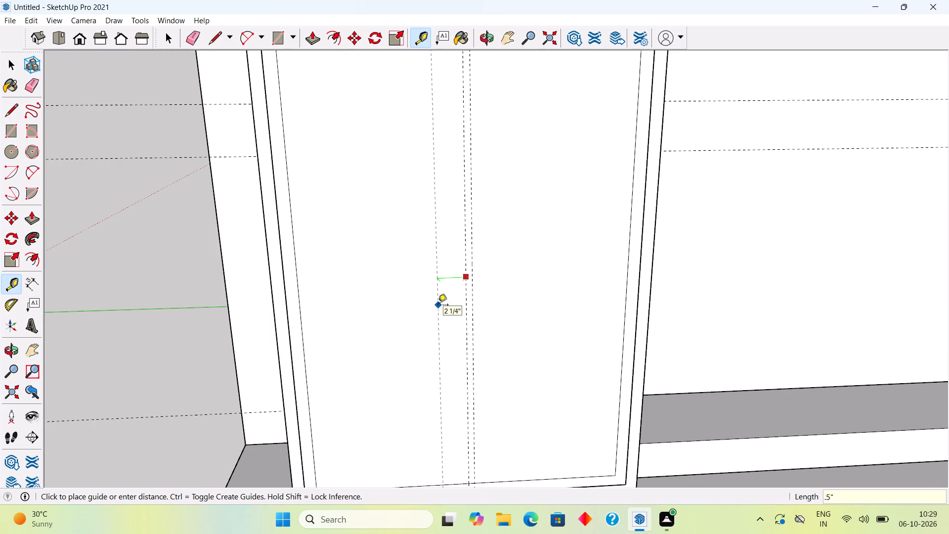
{"action": "key", "text": "Return"}
{"action": "key", "text": "space"}
Draw a 6' 7" vertical line along the left 0.5" guide, from the inner rectangle's bottom edge to its top edge.
{"action": "scroll", "coordinate": [437, 306], "scroll_direction": "down", "scroll_amount": 7}
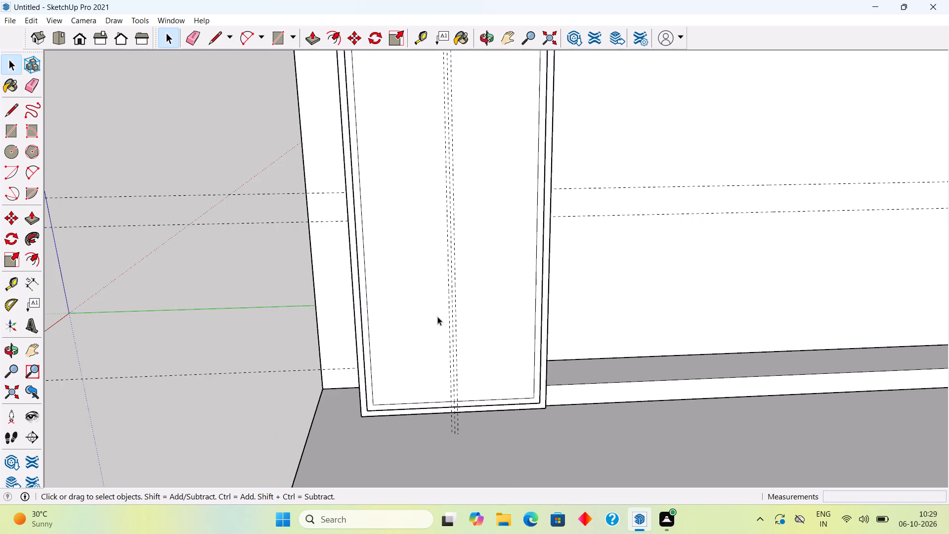
{"action": "key", "text": "l"}
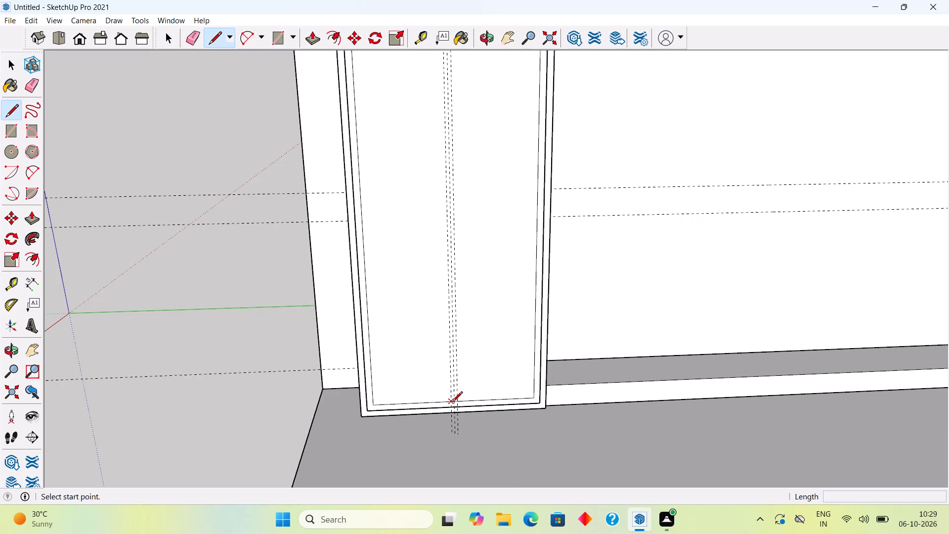
{"action": "left_click", "coordinate": [452, 402]}
{"action": "scroll", "coordinate": [426, 293], "scroll_direction": "down", "scroll_amount": 10}
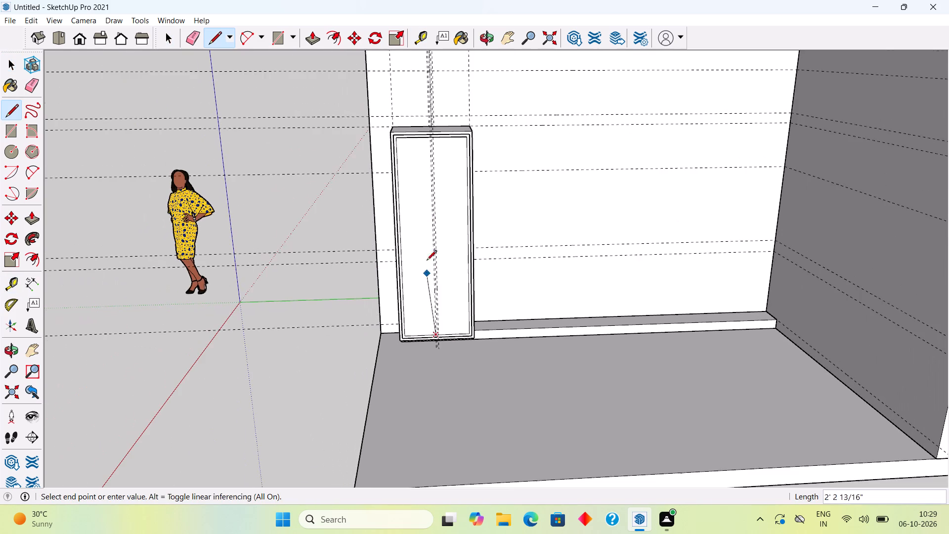
{"action": "scroll", "coordinate": [423, 118], "scroll_direction": "up", "scroll_amount": 10}
{"action": "scroll", "coordinate": [443, 164], "scroll_direction": "up", "scroll_amount": 4}
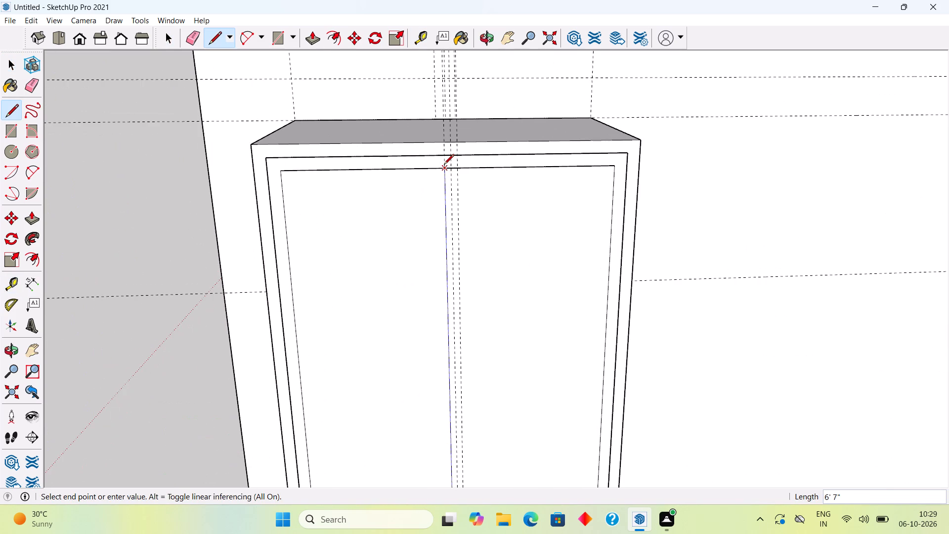
{"action": "left_click", "coordinate": [444, 165]}
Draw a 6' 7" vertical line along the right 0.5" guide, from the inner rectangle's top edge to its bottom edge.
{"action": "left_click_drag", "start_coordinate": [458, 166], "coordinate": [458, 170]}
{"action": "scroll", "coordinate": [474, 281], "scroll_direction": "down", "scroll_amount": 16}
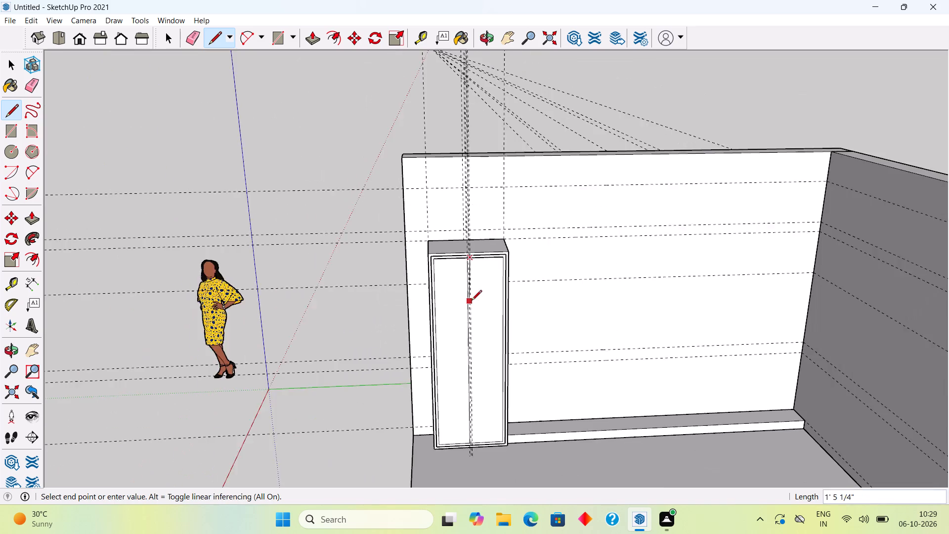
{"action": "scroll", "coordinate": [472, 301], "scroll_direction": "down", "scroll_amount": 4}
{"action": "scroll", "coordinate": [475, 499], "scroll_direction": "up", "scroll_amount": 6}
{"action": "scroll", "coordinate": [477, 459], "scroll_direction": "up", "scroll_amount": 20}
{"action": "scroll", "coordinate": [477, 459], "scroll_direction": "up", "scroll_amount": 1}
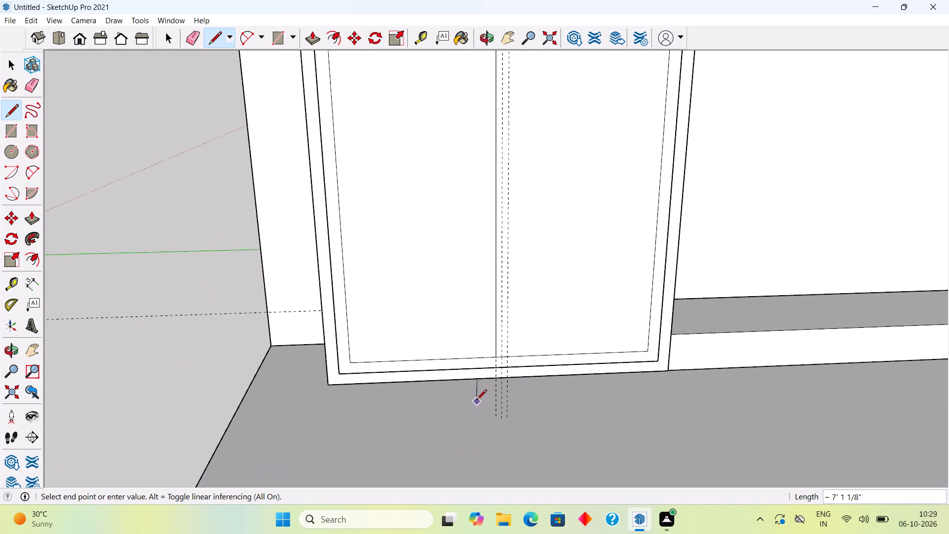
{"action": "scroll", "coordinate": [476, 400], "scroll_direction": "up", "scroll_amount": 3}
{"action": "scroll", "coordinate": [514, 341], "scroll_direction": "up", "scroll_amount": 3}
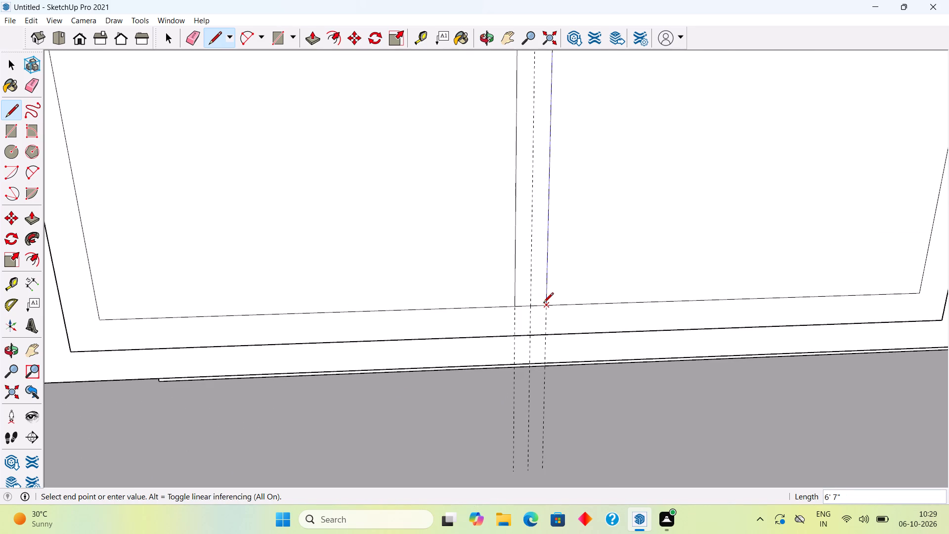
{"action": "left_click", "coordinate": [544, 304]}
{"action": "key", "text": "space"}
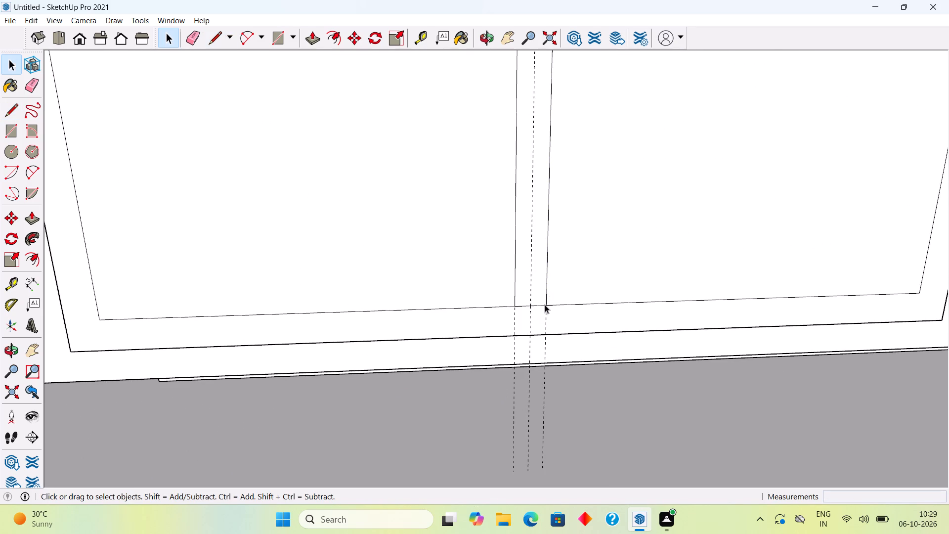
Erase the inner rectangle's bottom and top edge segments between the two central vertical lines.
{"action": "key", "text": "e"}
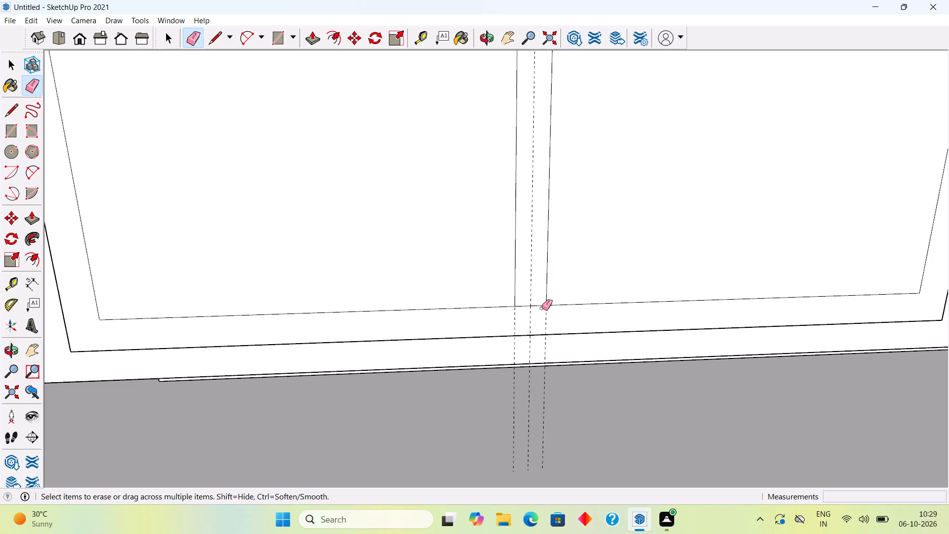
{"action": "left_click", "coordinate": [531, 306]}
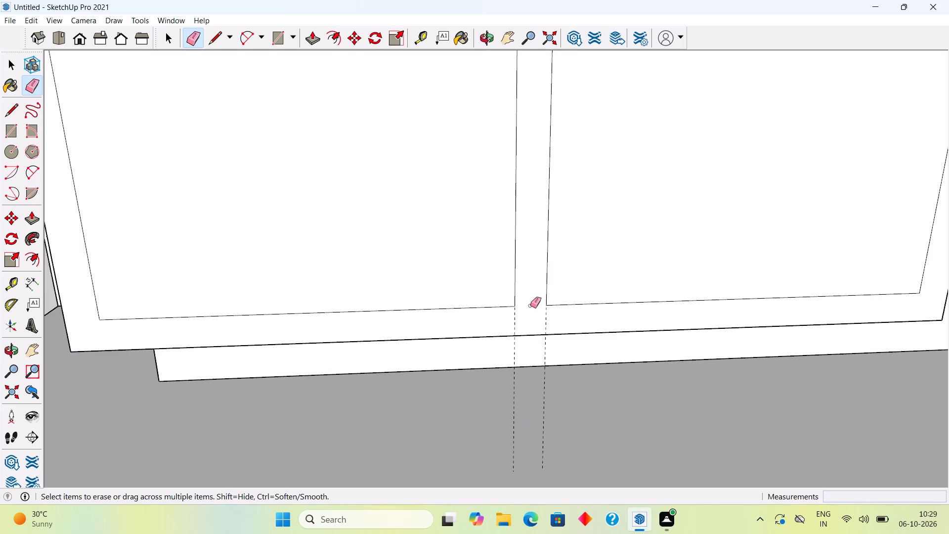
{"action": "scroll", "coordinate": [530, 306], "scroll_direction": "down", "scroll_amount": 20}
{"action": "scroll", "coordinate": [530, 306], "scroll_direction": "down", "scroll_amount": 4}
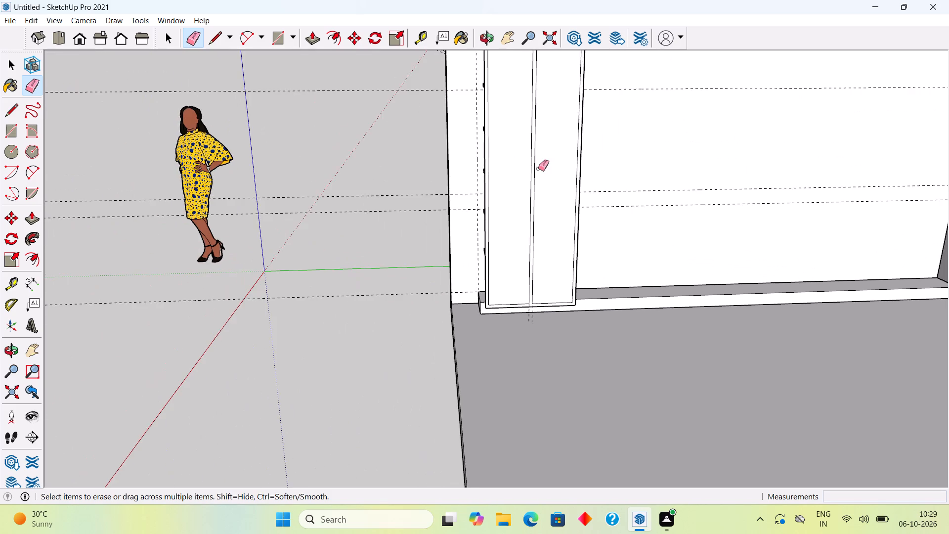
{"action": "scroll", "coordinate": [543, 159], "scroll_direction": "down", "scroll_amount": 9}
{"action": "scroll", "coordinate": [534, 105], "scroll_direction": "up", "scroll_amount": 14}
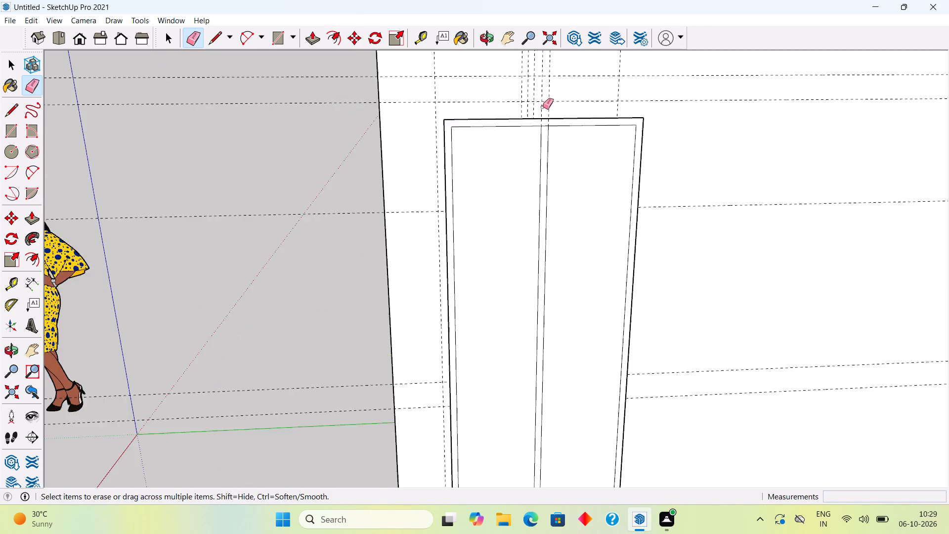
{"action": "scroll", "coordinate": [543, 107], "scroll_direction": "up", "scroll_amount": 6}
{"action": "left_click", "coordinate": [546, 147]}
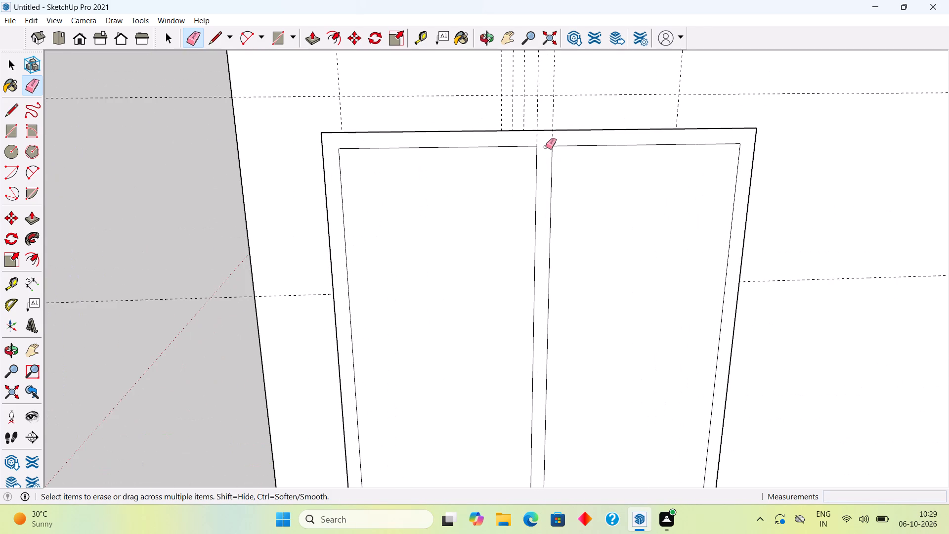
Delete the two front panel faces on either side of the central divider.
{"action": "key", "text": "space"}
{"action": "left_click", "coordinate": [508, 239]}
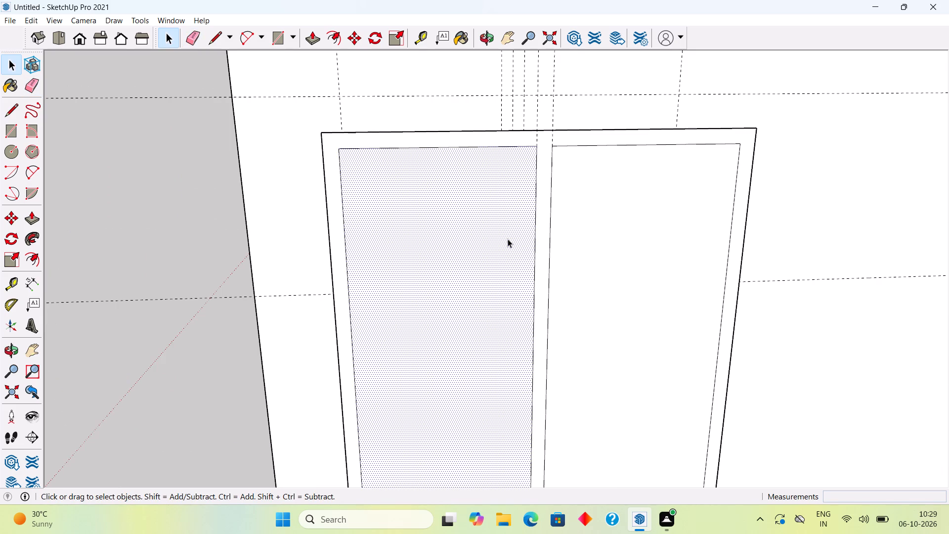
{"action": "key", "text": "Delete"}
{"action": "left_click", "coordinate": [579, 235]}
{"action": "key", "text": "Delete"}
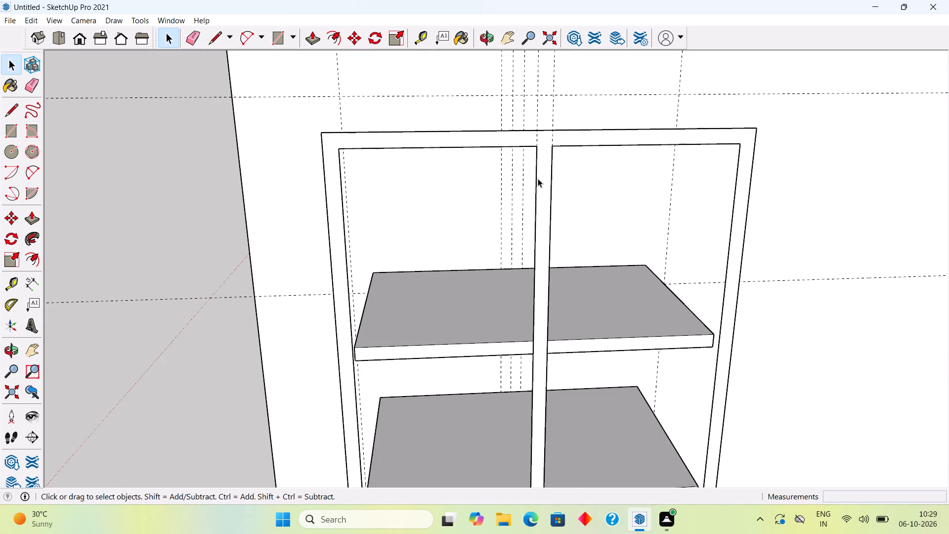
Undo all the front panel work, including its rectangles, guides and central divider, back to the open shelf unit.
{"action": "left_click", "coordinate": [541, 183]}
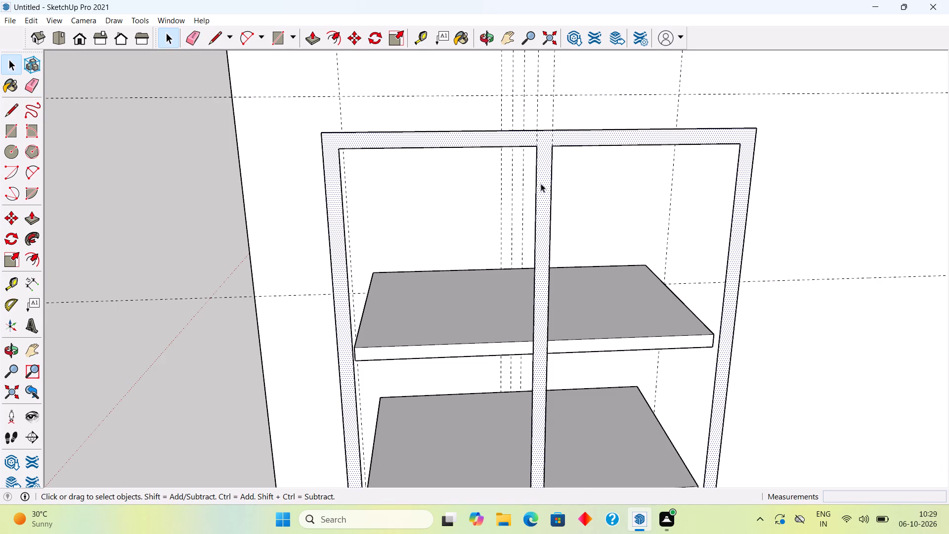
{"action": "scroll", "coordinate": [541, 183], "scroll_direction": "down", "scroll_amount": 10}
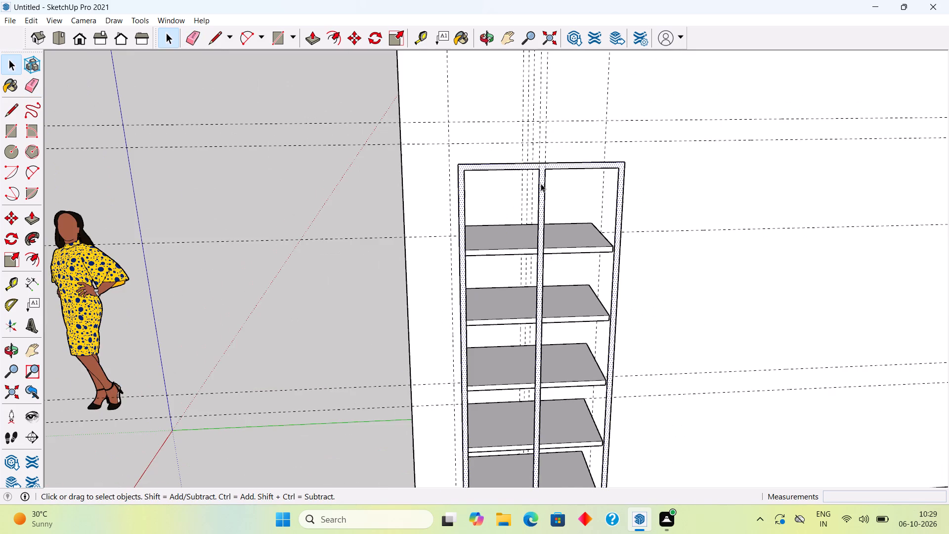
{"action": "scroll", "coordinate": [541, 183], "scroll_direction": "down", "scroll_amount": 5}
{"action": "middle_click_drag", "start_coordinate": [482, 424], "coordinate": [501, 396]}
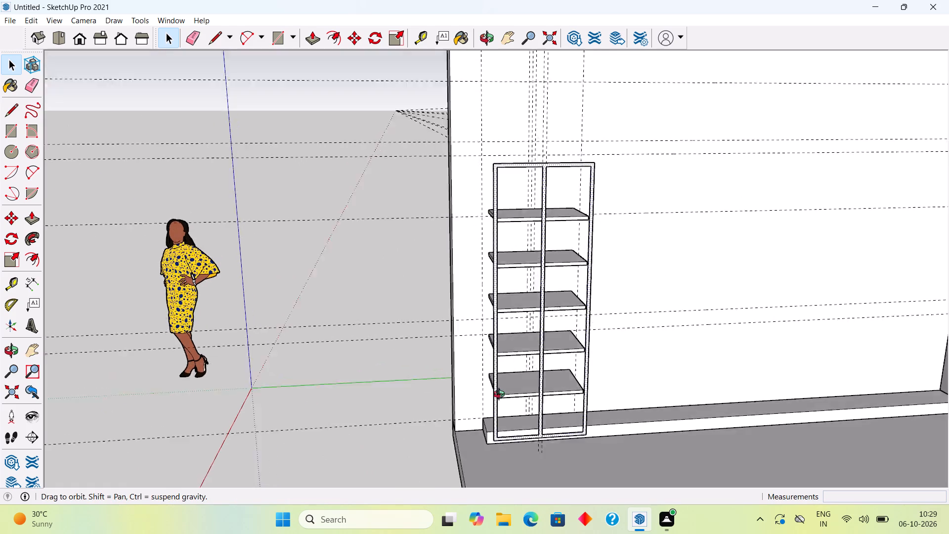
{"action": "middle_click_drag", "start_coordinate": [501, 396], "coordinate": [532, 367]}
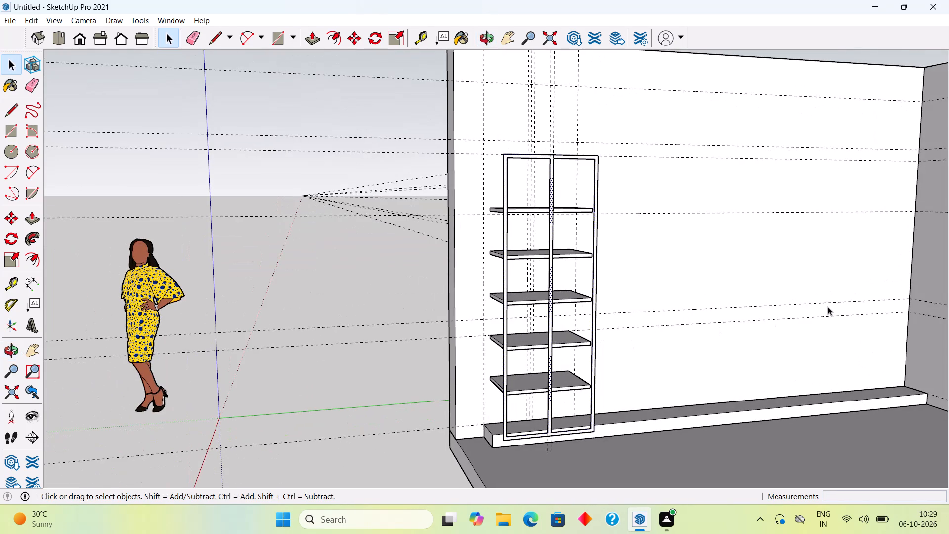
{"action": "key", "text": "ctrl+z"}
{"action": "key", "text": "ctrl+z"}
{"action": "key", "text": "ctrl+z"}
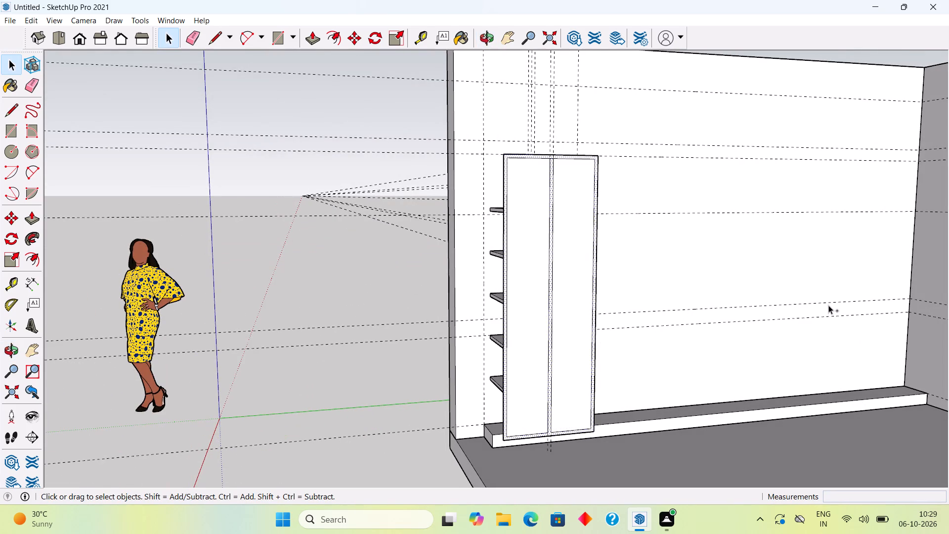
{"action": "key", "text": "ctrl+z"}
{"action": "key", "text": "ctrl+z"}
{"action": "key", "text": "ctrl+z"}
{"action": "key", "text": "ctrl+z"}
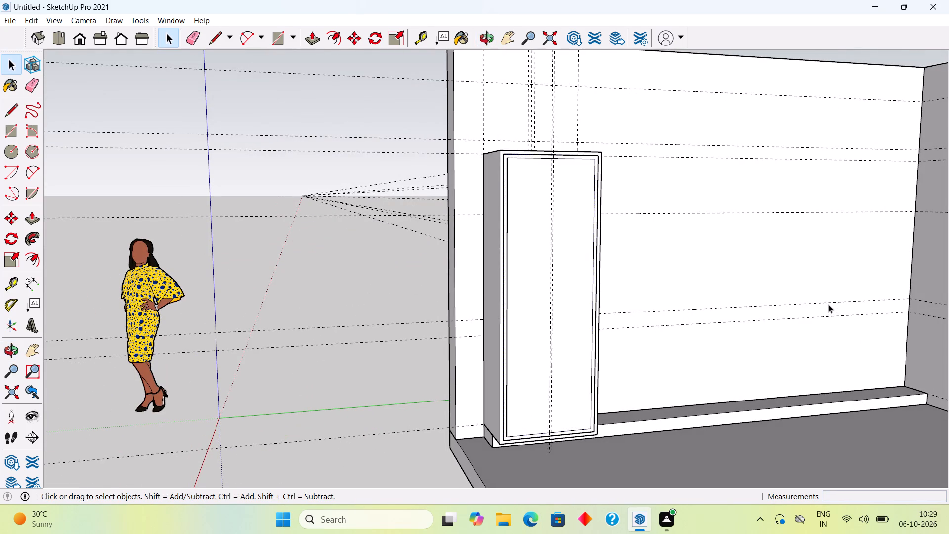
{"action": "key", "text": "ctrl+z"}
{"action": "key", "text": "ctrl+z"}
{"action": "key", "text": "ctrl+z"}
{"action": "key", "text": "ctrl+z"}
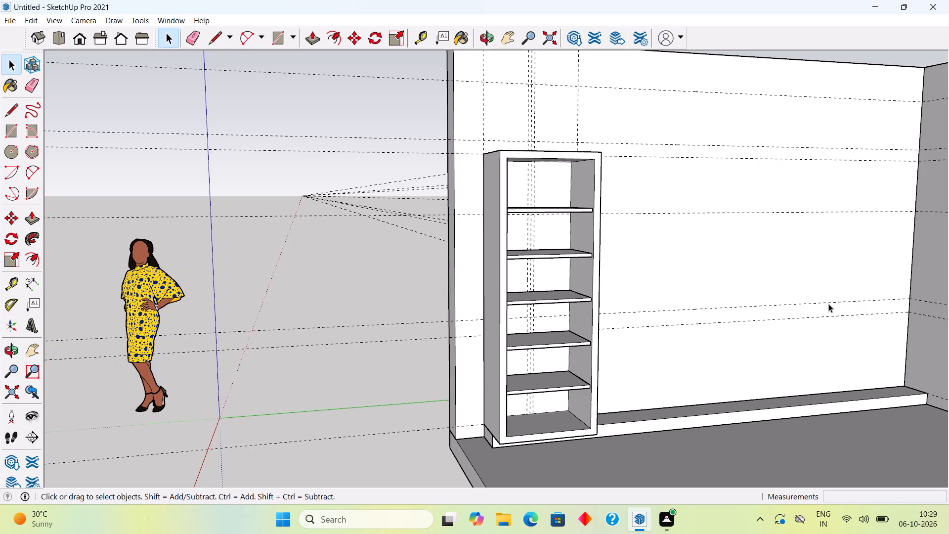
Group all the connected geometry of the shelf unit's outer frame.
{"action": "triple_click", "coordinate": [501, 407]}
{"action": "left_click", "coordinate": [501, 407]}
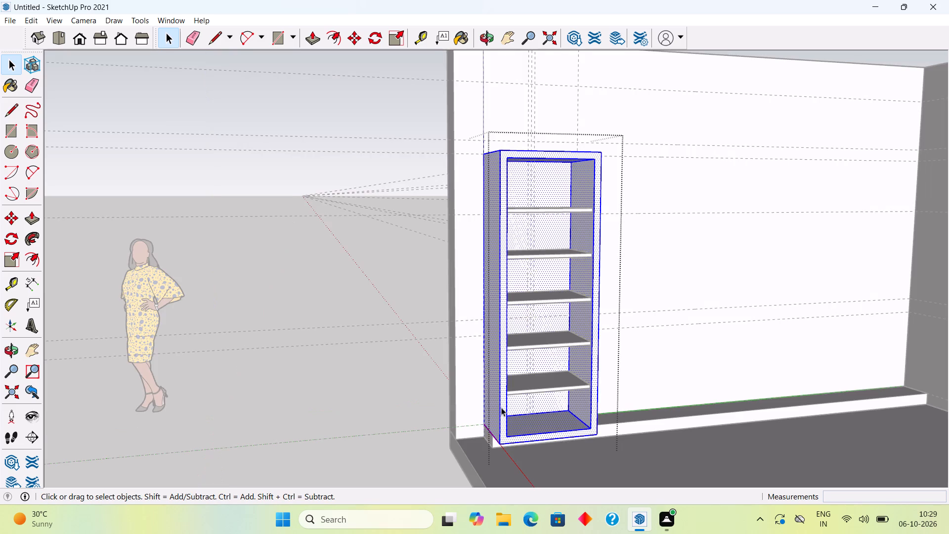
{"action": "right_click", "coordinate": [501, 407]}
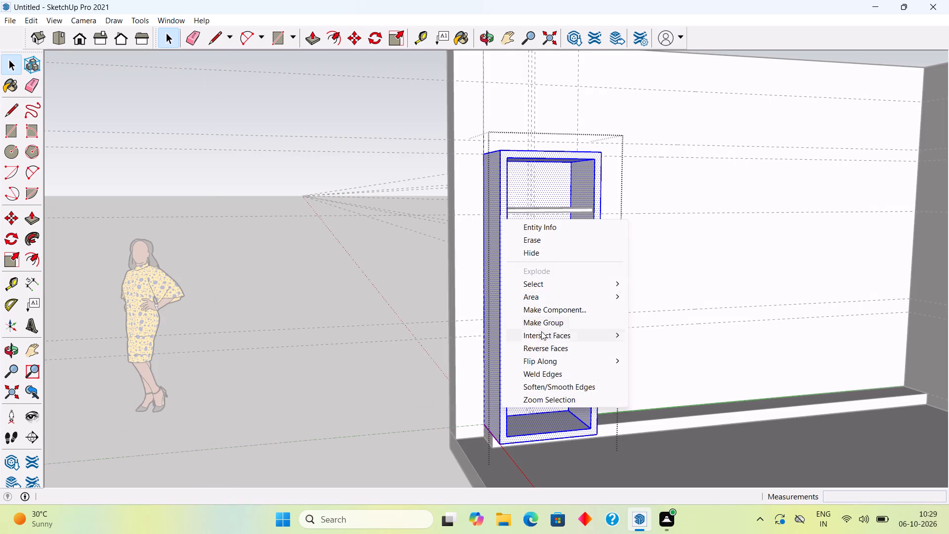
{"action": "left_click", "coordinate": [543, 327]}
{"action": "left_click", "coordinate": [384, 390]}
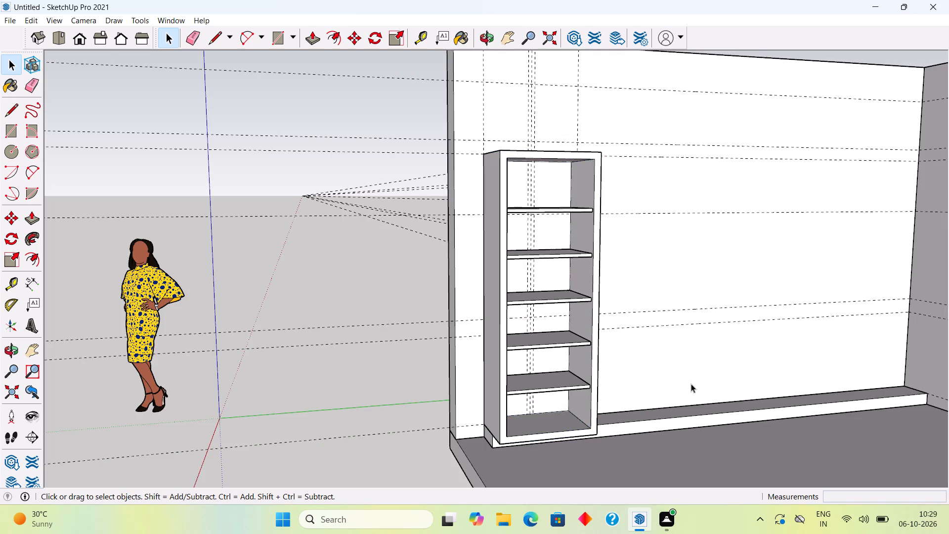
Group the unit's outer frame together with its five shelves.
{"action": "middle_click_drag", "start_coordinate": [691, 384], "coordinate": [530, 384]}
{"action": "left_click", "coordinate": [536, 395]}
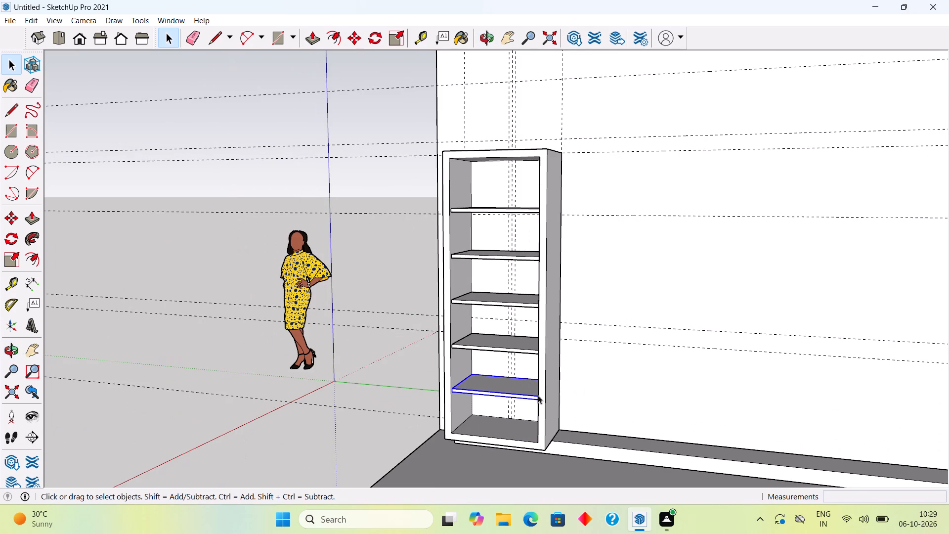
{"action": "left_click", "coordinate": [544, 400]}
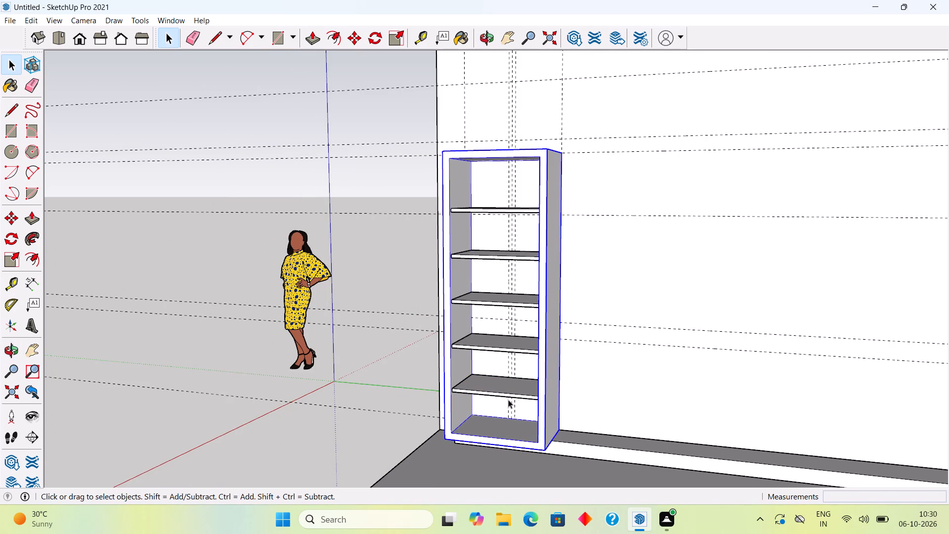
{"action": "left_click", "coordinate": [507, 394], "text": "shift"}
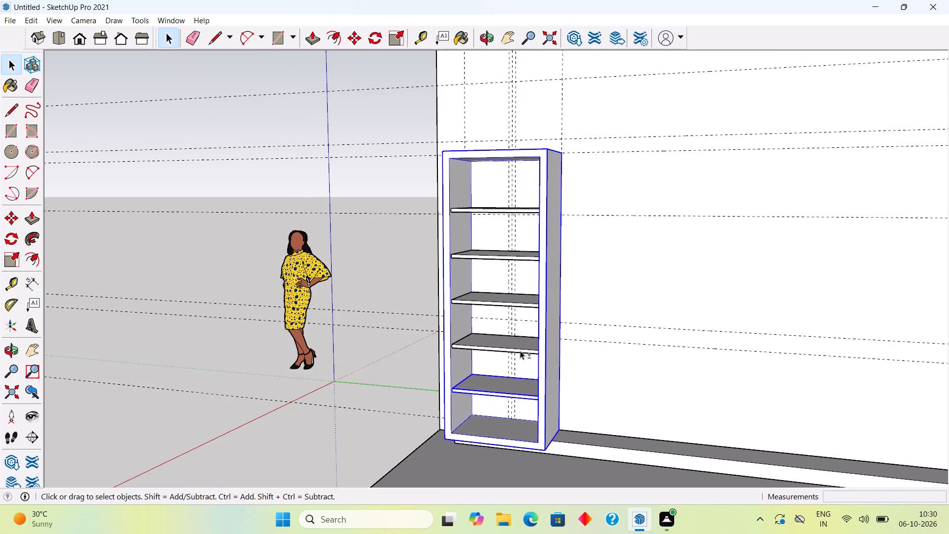
{"action": "left_click", "coordinate": [520, 347], "text": "shift"}
{"action": "left_click", "coordinate": [506, 302], "text": "shift"}
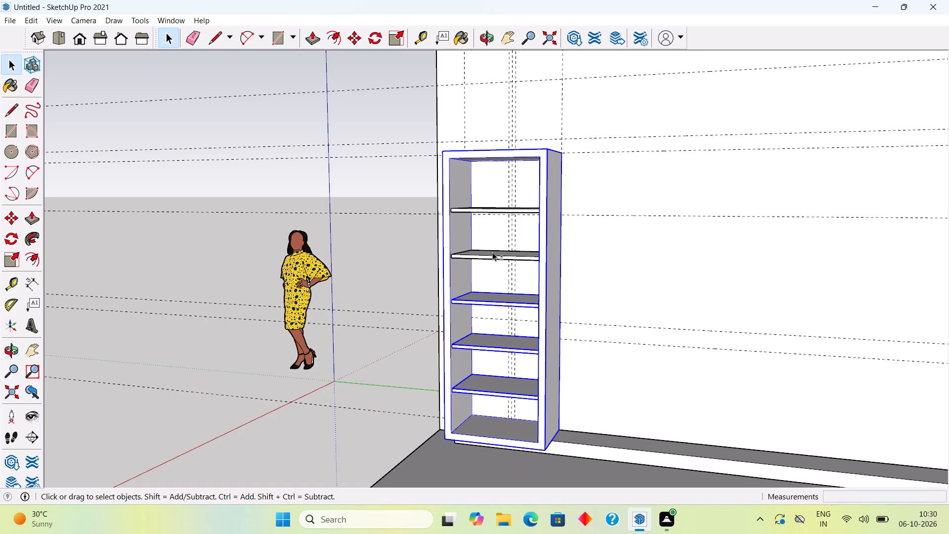
{"action": "left_click", "coordinate": [492, 255], "text": "shift"}
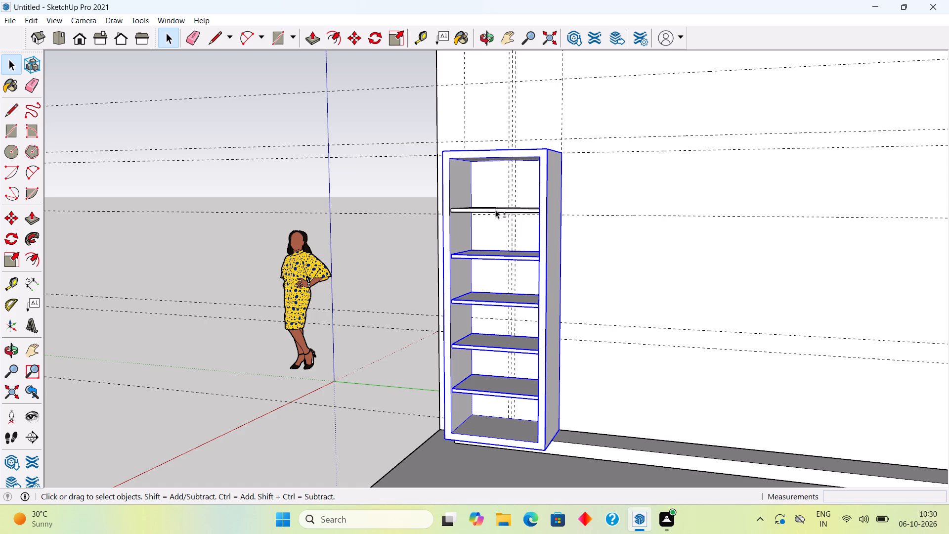
{"action": "left_click", "coordinate": [495, 209], "text": "shift"}
{"action": "right_click", "coordinate": [497, 208]}
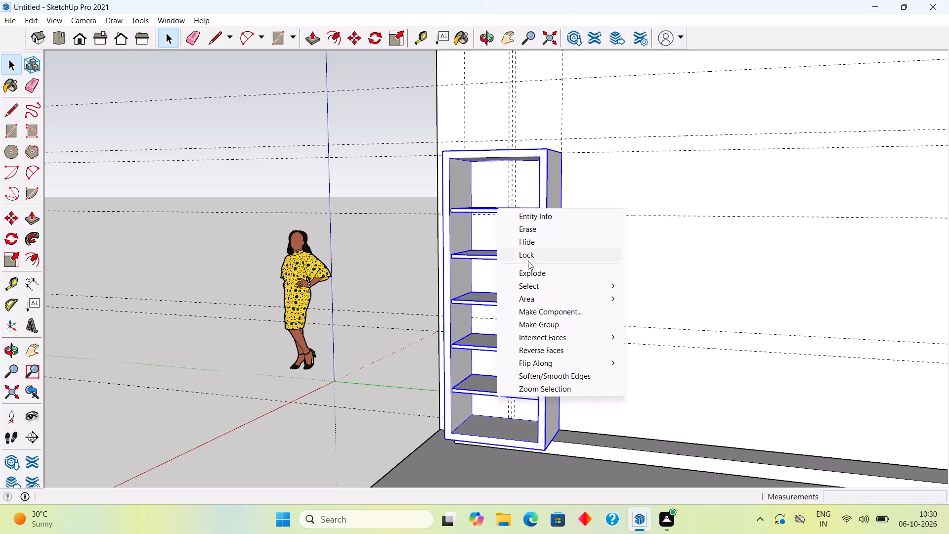
{"action": "left_click", "coordinate": [538, 324]}
{"action": "left_click", "coordinate": [374, 263]}
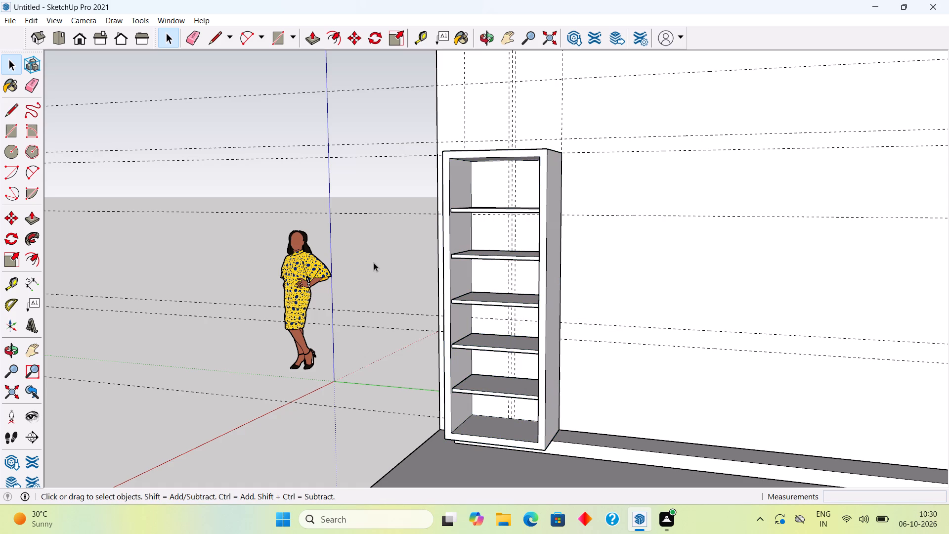
Draw a 6' 7" by 2' 2" rectangle across the shelf unit's front opening.
{"action": "left_click", "coordinate": [453, 274]}
{"action": "scroll", "coordinate": [459, 272], "scroll_direction": "down", "scroll_amount": 3}
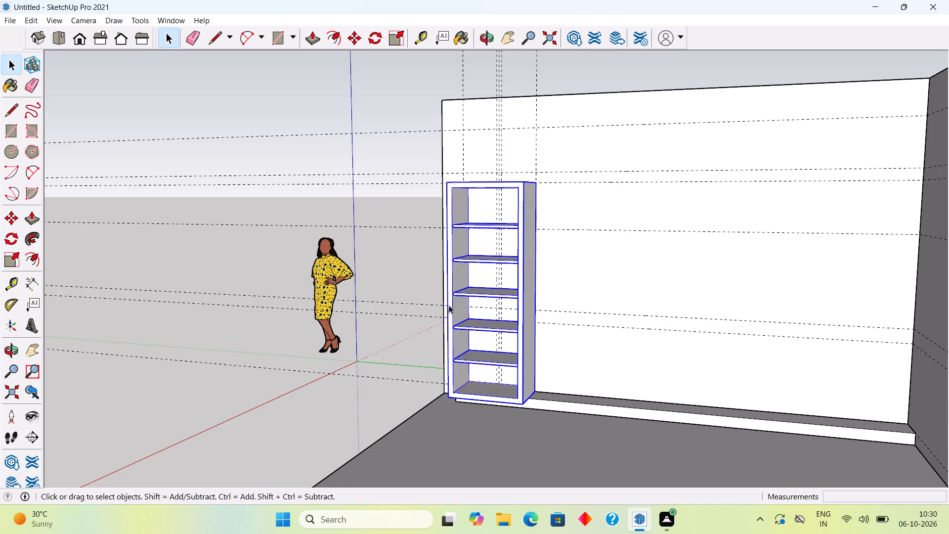
{"action": "middle_click_drag", "start_coordinate": [449, 316], "coordinate": [538, 323]}
{"action": "left_click", "coordinate": [374, 284]}
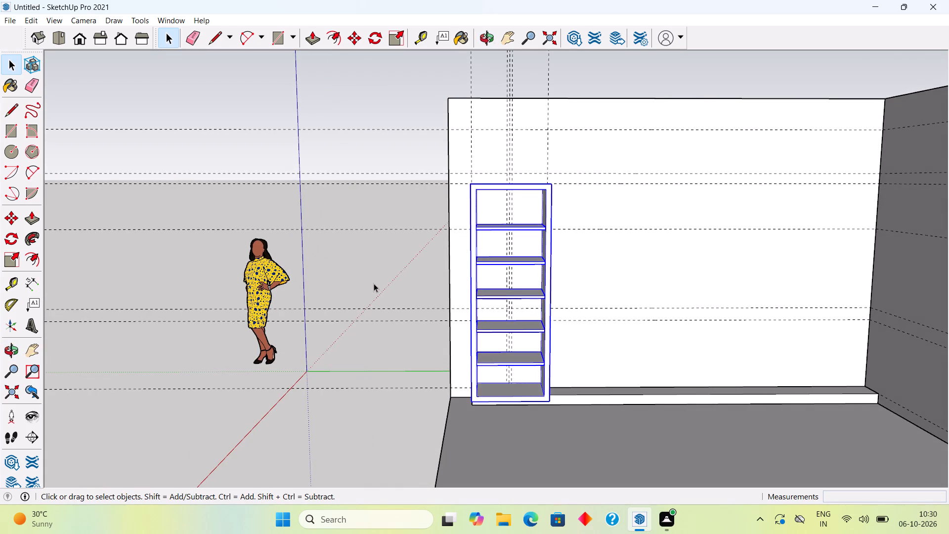
{"action": "scroll", "coordinate": [400, 273], "scroll_direction": "up", "scroll_amount": 3}
{"action": "scroll", "coordinate": [400, 273], "scroll_direction": "down", "scroll_amount": 2}
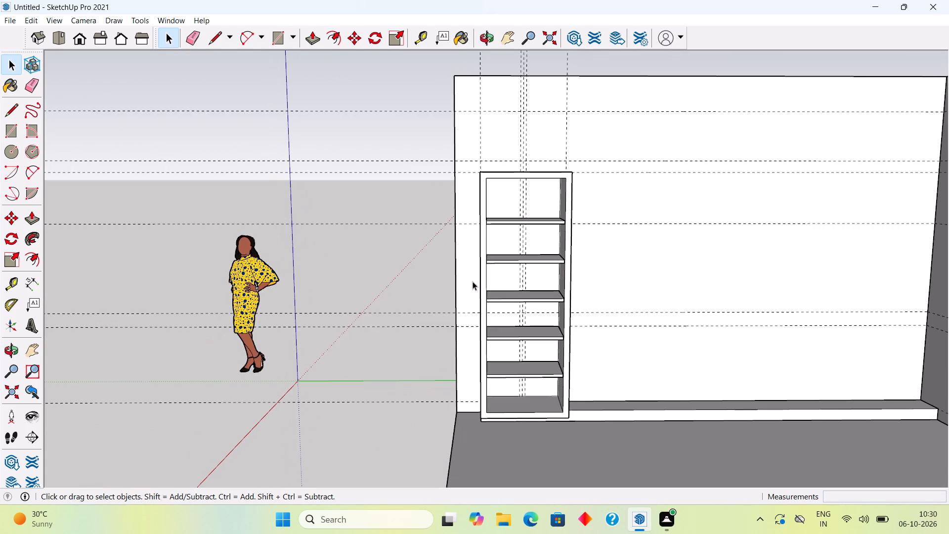
{"action": "key", "text": "r"}
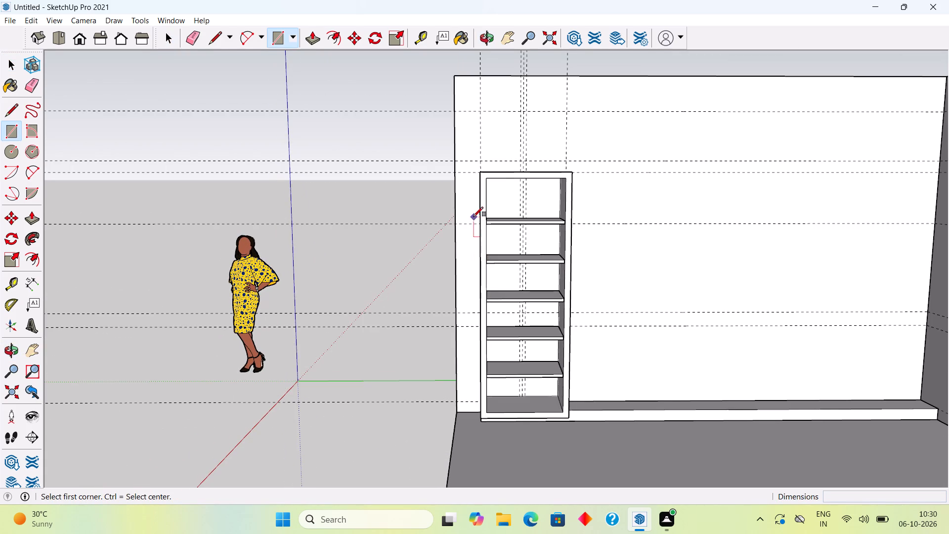
{"action": "left_click", "coordinate": [492, 178]}
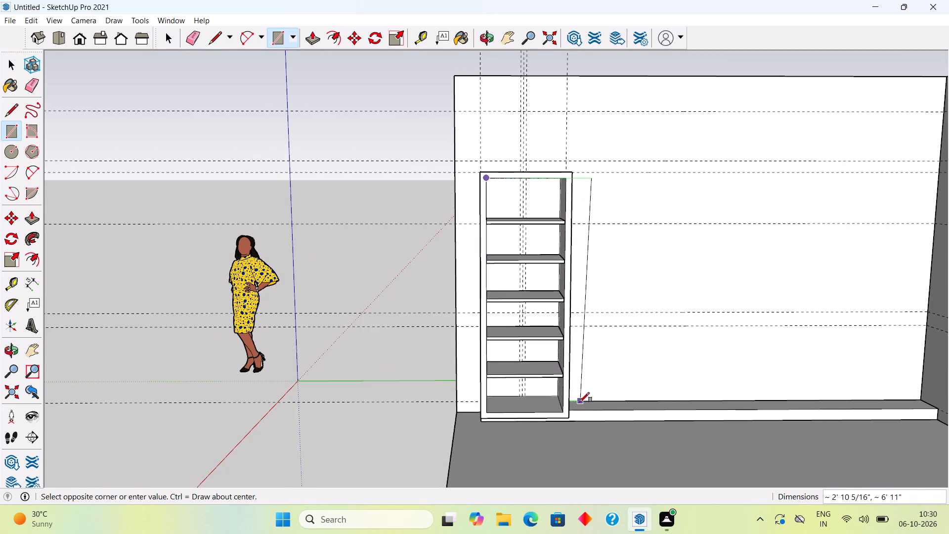
{"action": "left_click", "coordinate": [561, 414]}
{"action": "key", "text": "space"}
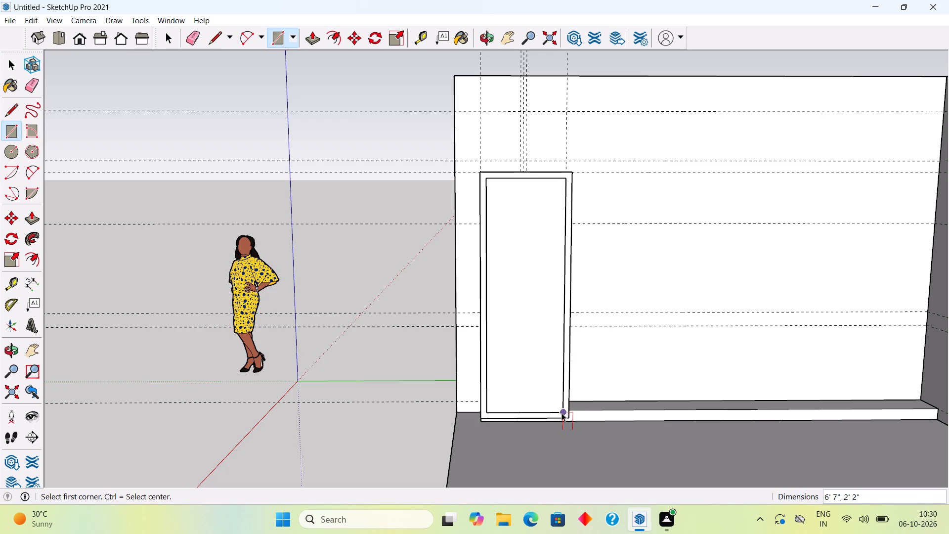
Offset the outline of the front rectangle 1" outward to form a surrounding frame border.
{"action": "type", "text": "f"}
{"action": "left_click", "coordinate": [557, 364]}
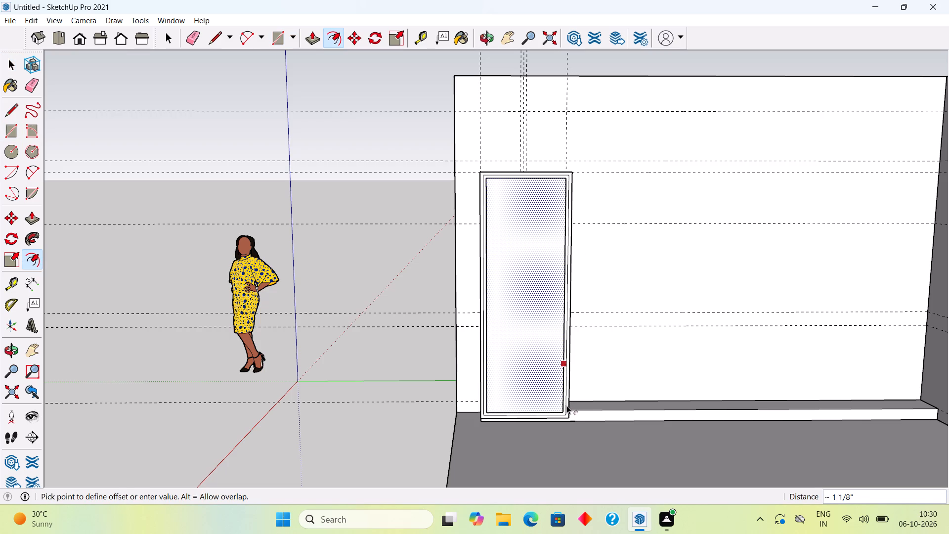
{"action": "type", "text": "1\""}
{"action": "key", "text": "Return"}
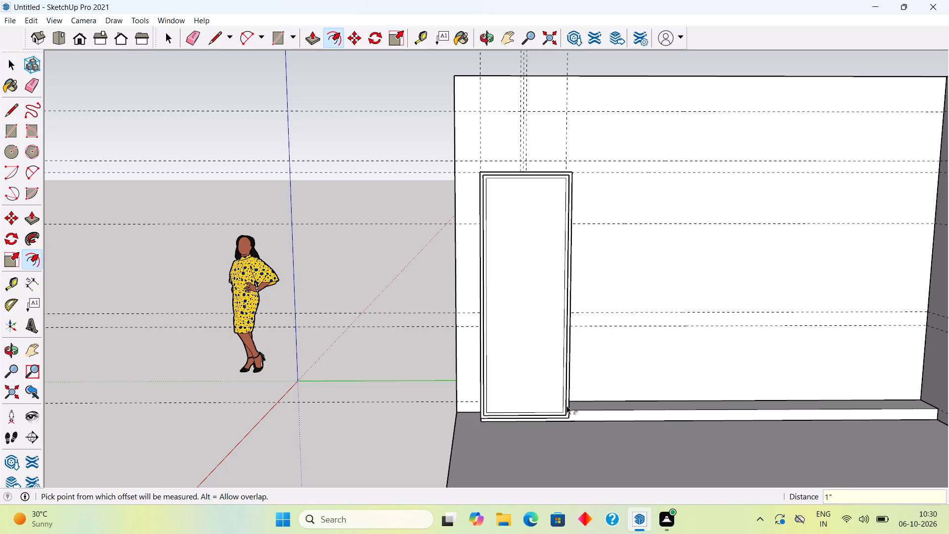
{"action": "key", "text": "space"}
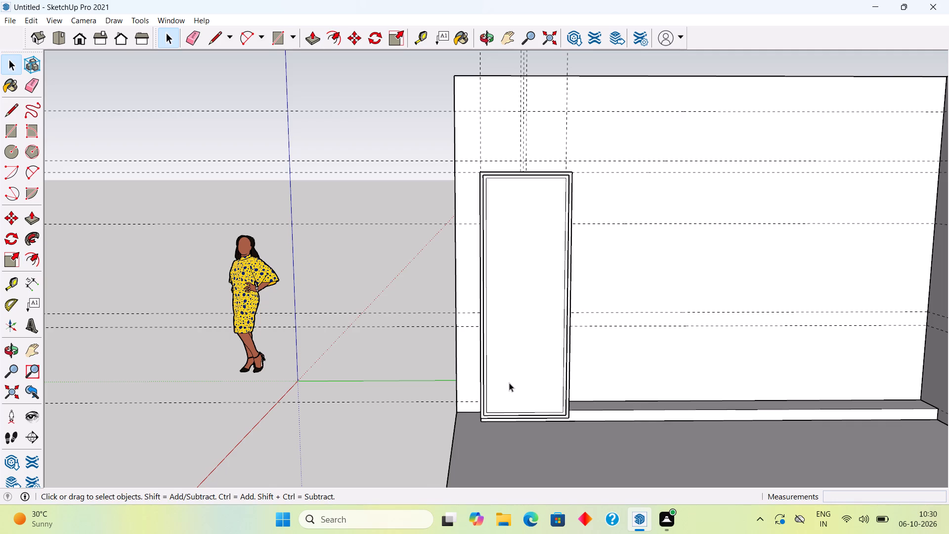
Place a vertical guide through the centre of the front panel, measured from its frame edge to the bottom midpoint.
{"action": "scroll", "coordinate": [509, 383], "scroll_direction": "up", "scroll_amount": 5}
{"action": "scroll", "coordinate": [518, 423], "scroll_direction": "up", "scroll_amount": 3}
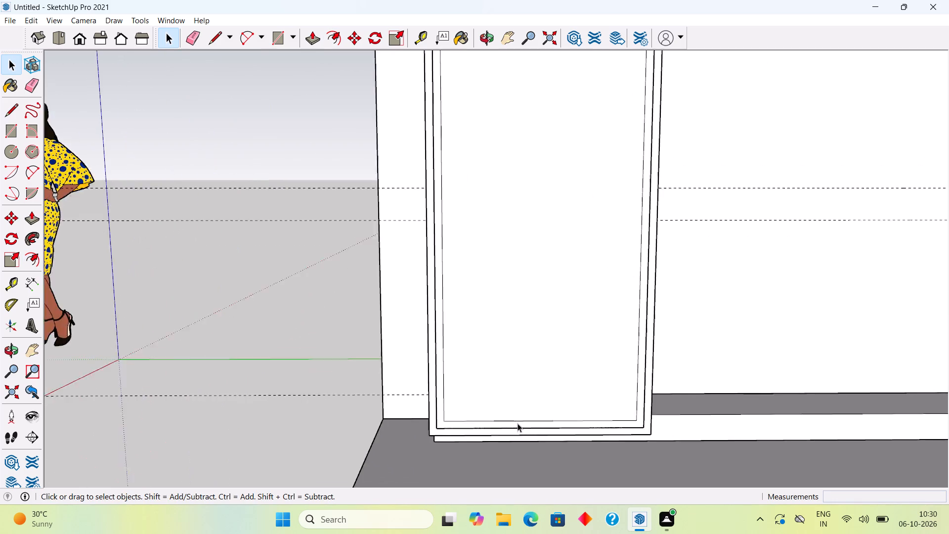
{"action": "scroll", "coordinate": [518, 423], "scroll_direction": "up", "scroll_amount": 2}
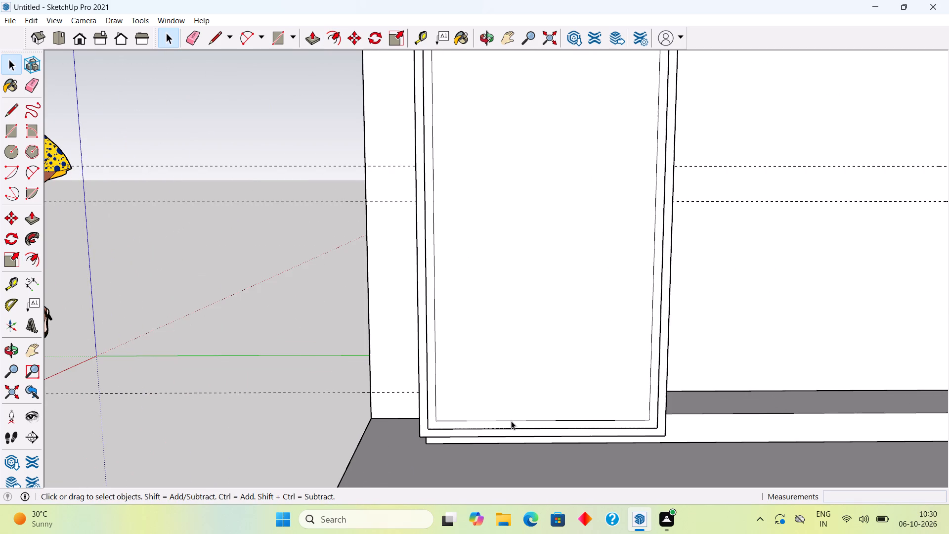
{"action": "key", "text": "t"}
{"action": "left_click", "coordinate": [429, 408]}
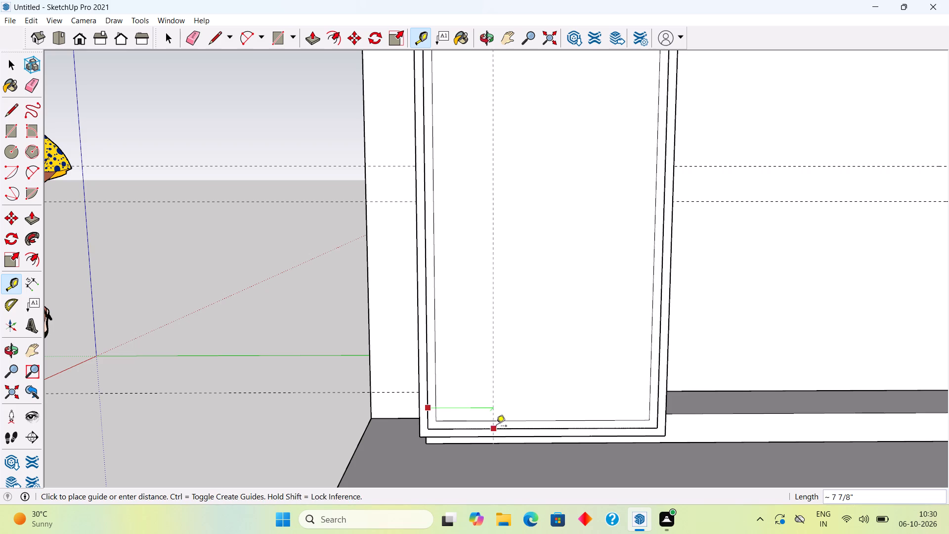
{"action": "left_click", "coordinate": [546, 427]}
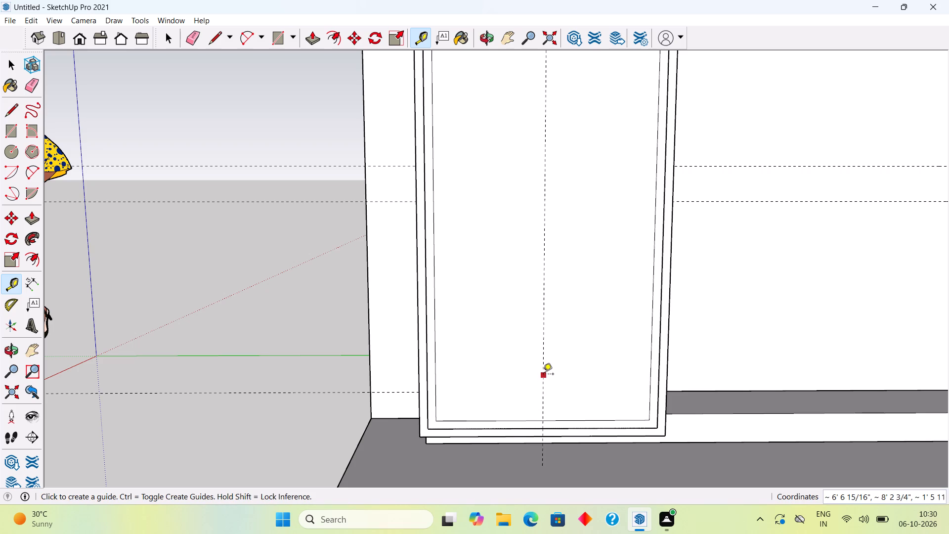
Add two vertical guides, one 0.5" to each side of the front panel's centre guide.
{"action": "left_click", "coordinate": [543, 374]}
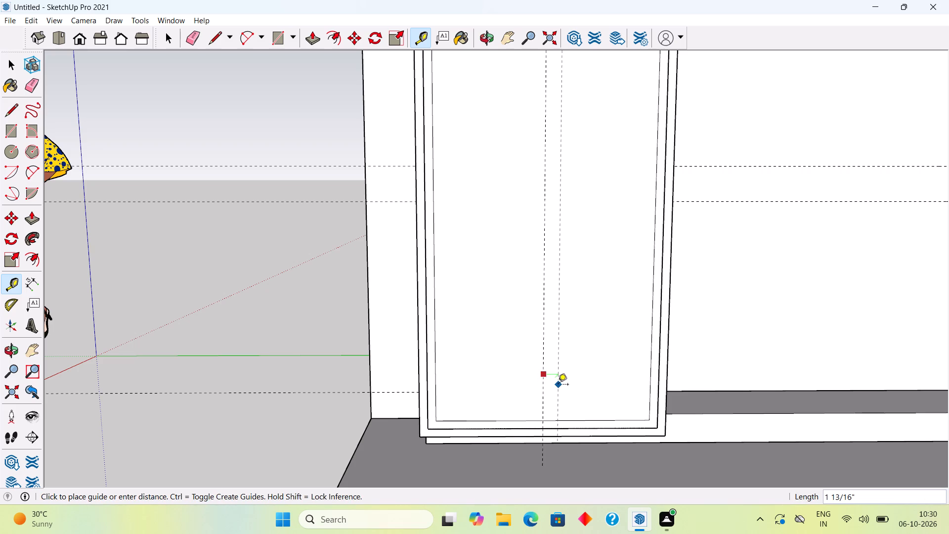
{"action": "type", "text": ".5\""}
{"action": "key", "text": "Return"}
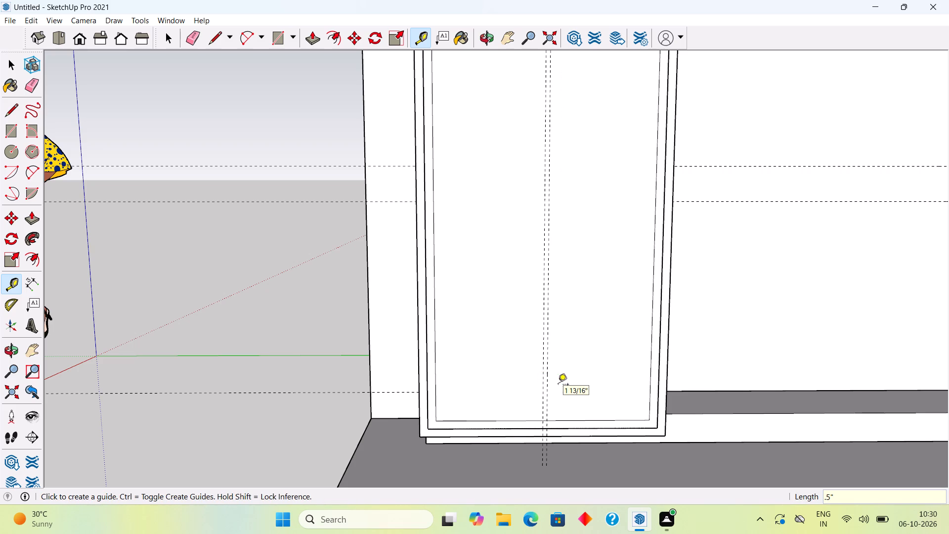
{"action": "scroll", "coordinate": [559, 385], "scroll_direction": "up", "scroll_amount": 2}
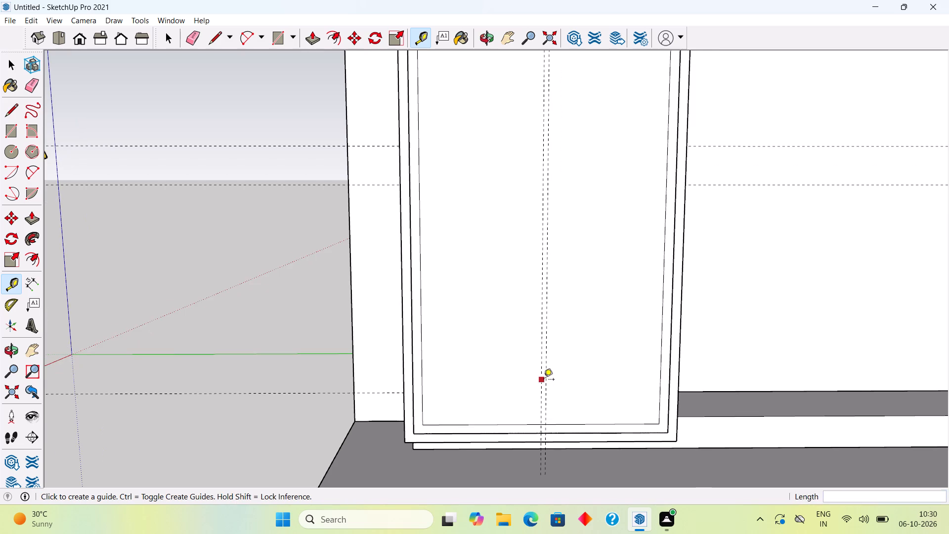
{"action": "scroll", "coordinate": [544, 380], "scroll_direction": "up", "scroll_amount": 2}
{"action": "left_click", "coordinate": [542, 381]}
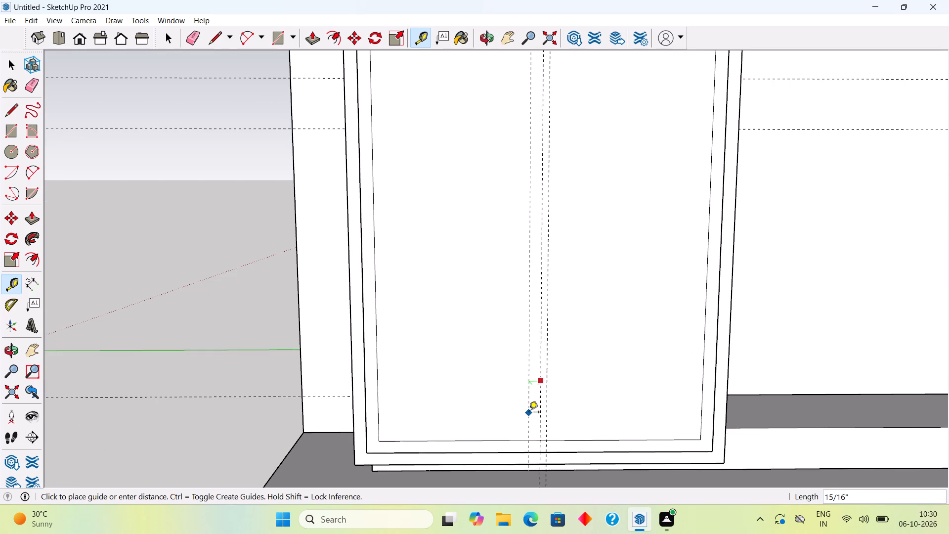
{"action": "type", "text": ".5\""}
{"action": "key", "text": "Return"}
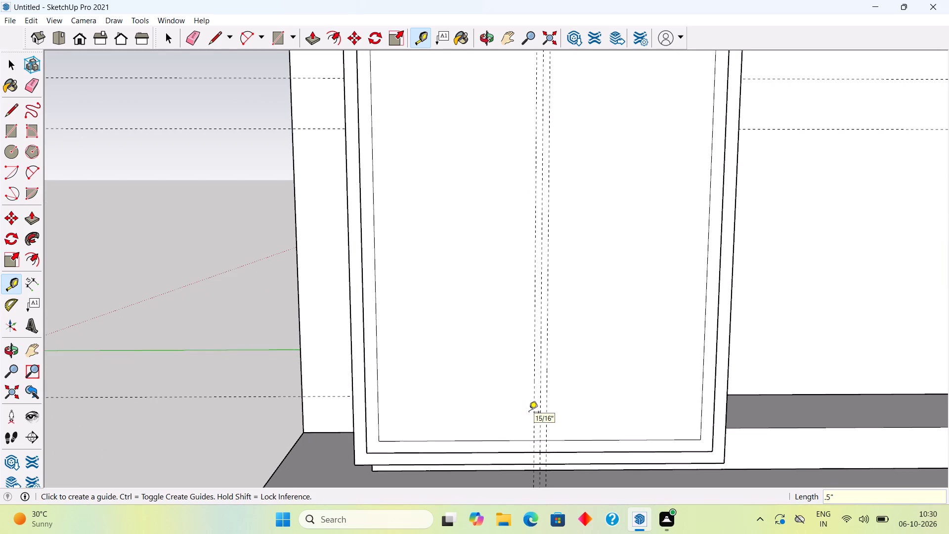
{"action": "key", "text": "space"}
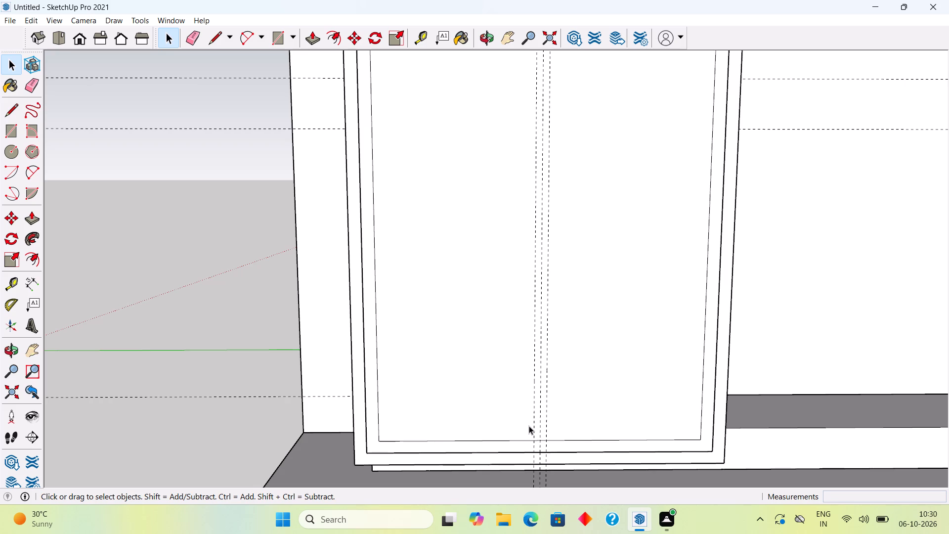
Draw two 6' 7" vertical lines along the outer guides, from edge to edge of the inner front rectangle.
{"action": "left_click", "coordinate": [529, 426]}
{"action": "key", "text": "l"}
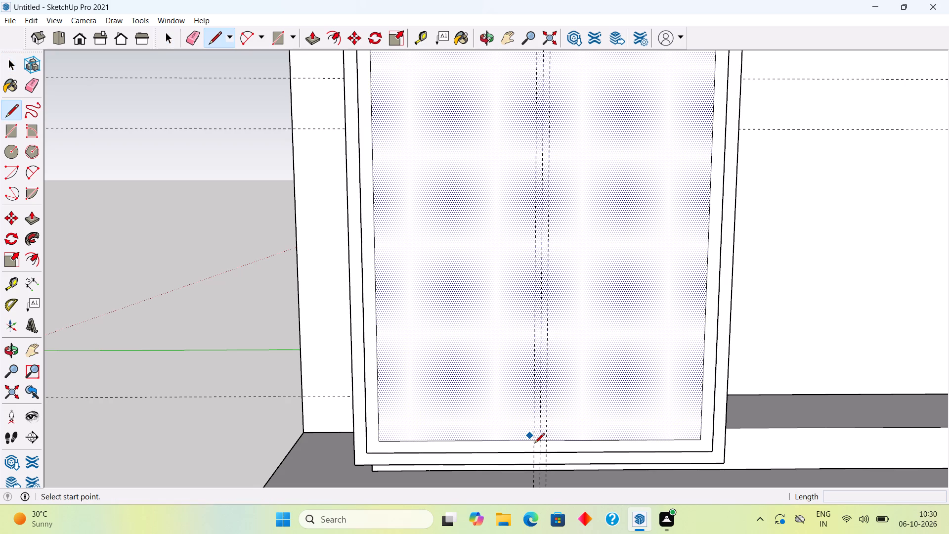
{"action": "left_click", "coordinate": [534, 444]}
{"action": "scroll", "coordinate": [533, 376], "scroll_direction": "down", "scroll_amount": 13}
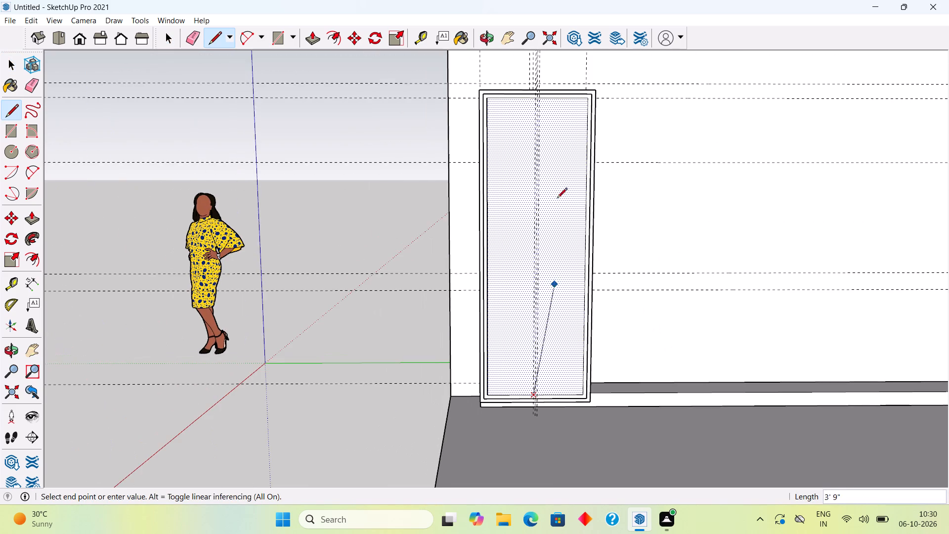
{"action": "scroll", "coordinate": [543, 113], "scroll_direction": "up", "scroll_amount": 6}
{"action": "scroll", "coordinate": [528, 59], "scroll_direction": "up", "scroll_amount": 5}
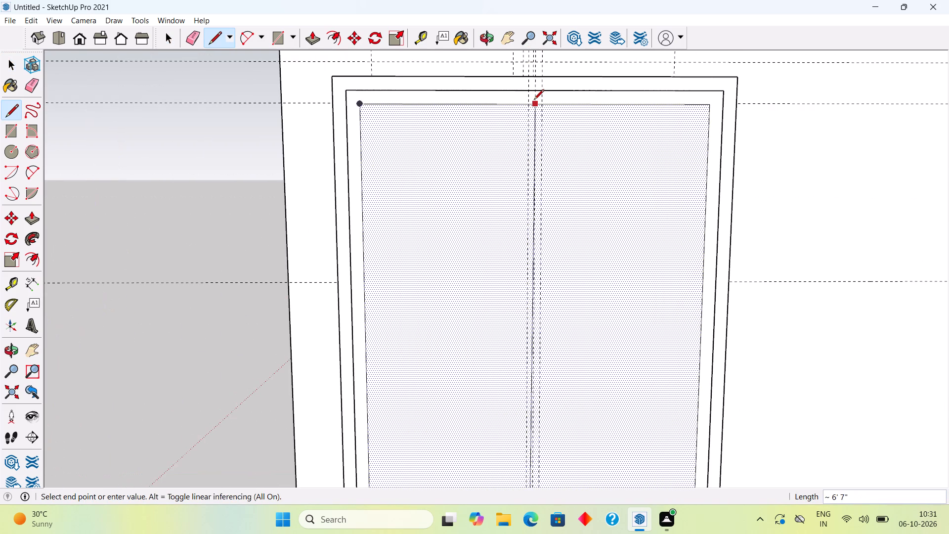
{"action": "left_click", "coordinate": [528, 103]}
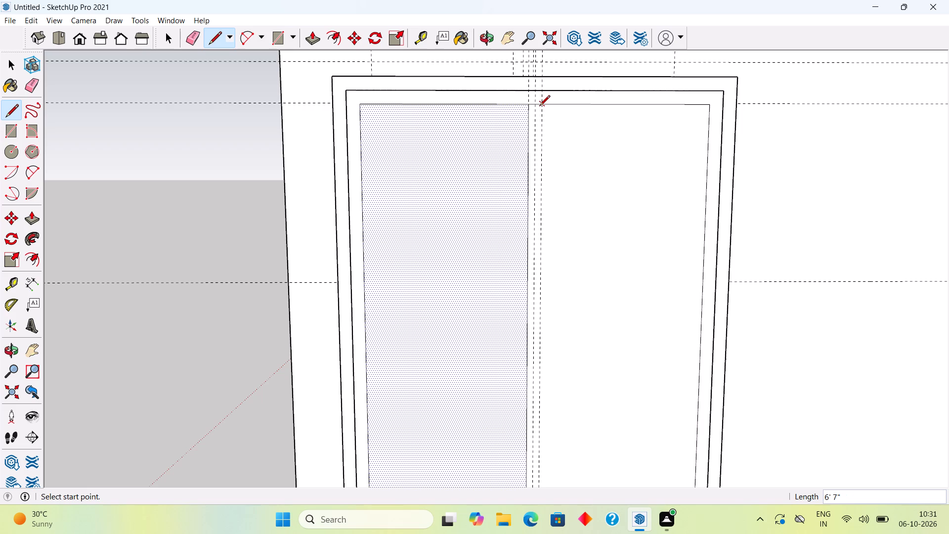
{"action": "left_click", "coordinate": [541, 106]}
{"action": "scroll", "coordinate": [531, 194], "scroll_direction": "down", "scroll_amount": 16}
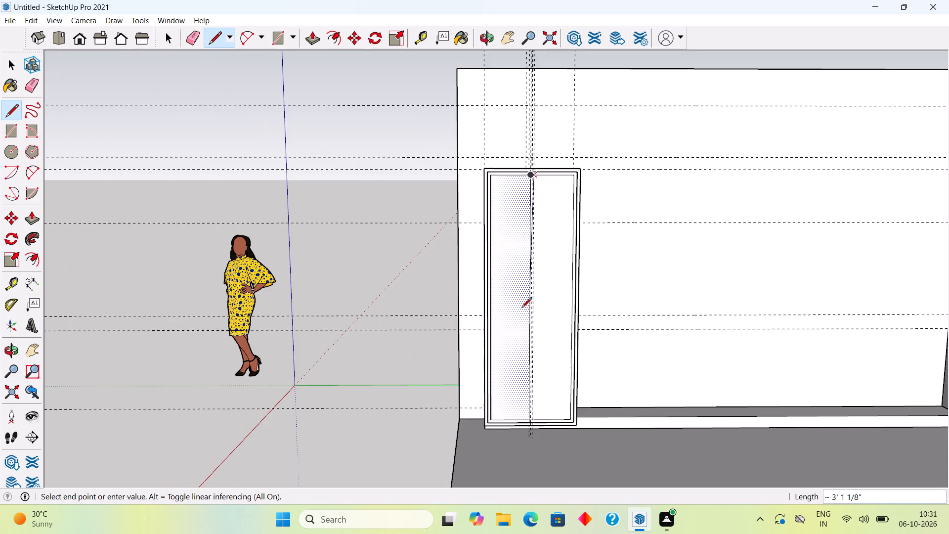
{"action": "scroll", "coordinate": [545, 362], "scroll_direction": "up", "scroll_amount": 5}
{"action": "scroll", "coordinate": [517, 450], "scroll_direction": "up", "scroll_amount": 4}
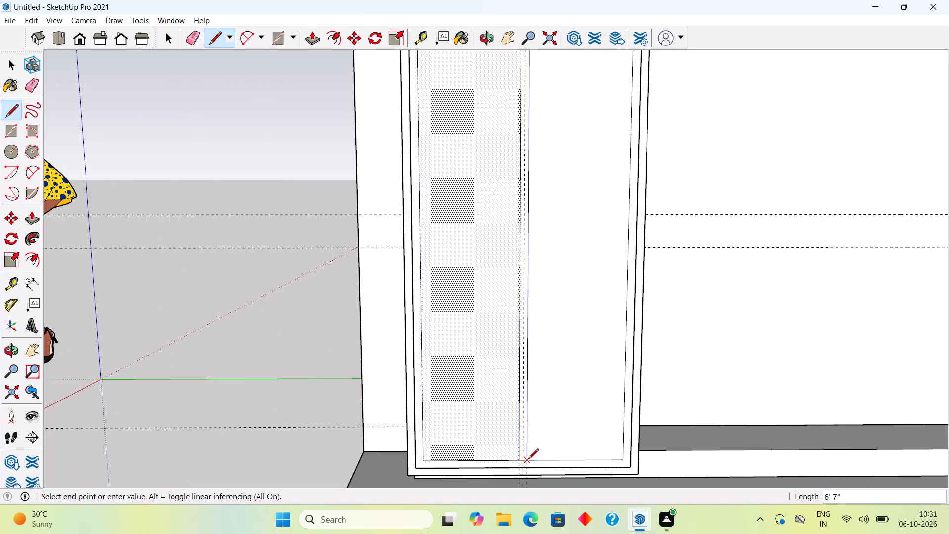
{"action": "left_click", "coordinate": [528, 459]}
{"action": "key", "text": "space"}
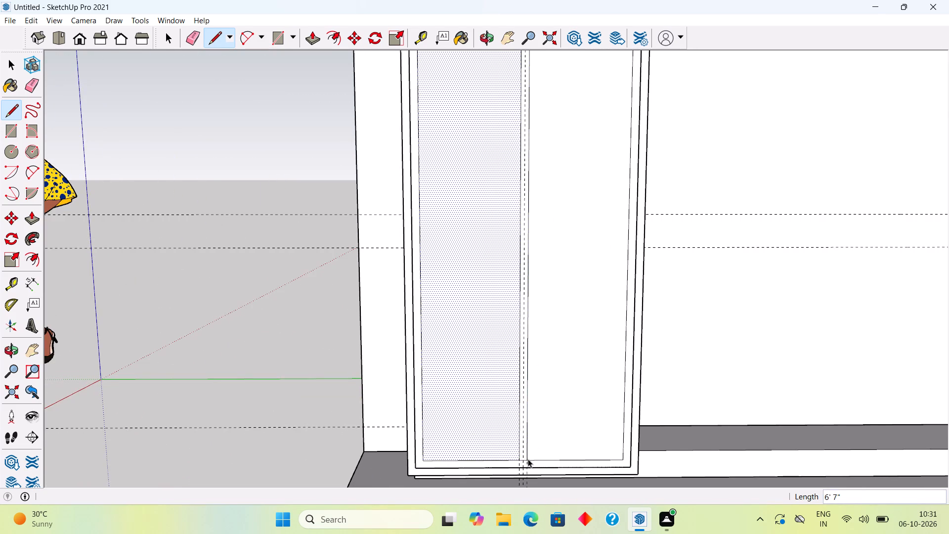
Delete the centre guide between the two divider lines.
{"action": "left_click", "coordinate": [524, 451]}
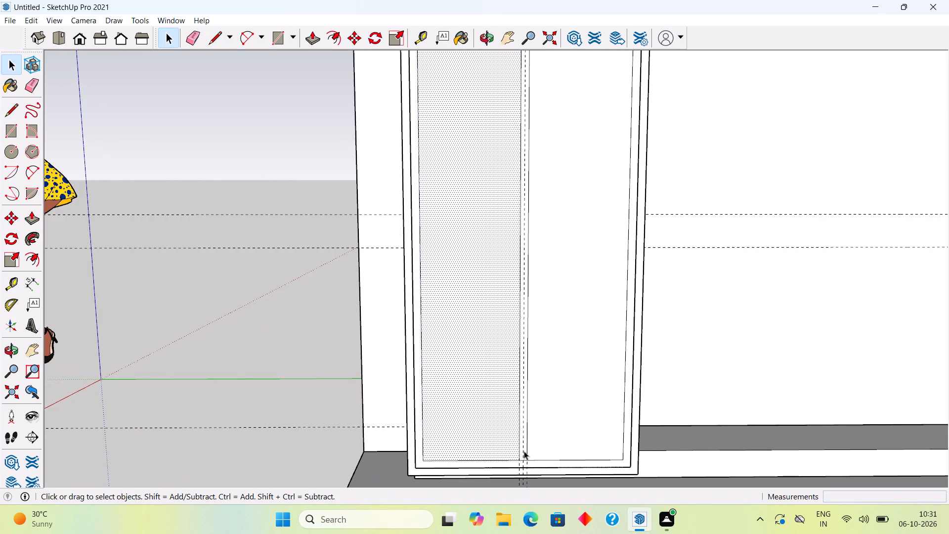
{"action": "key", "text": "Delete"}
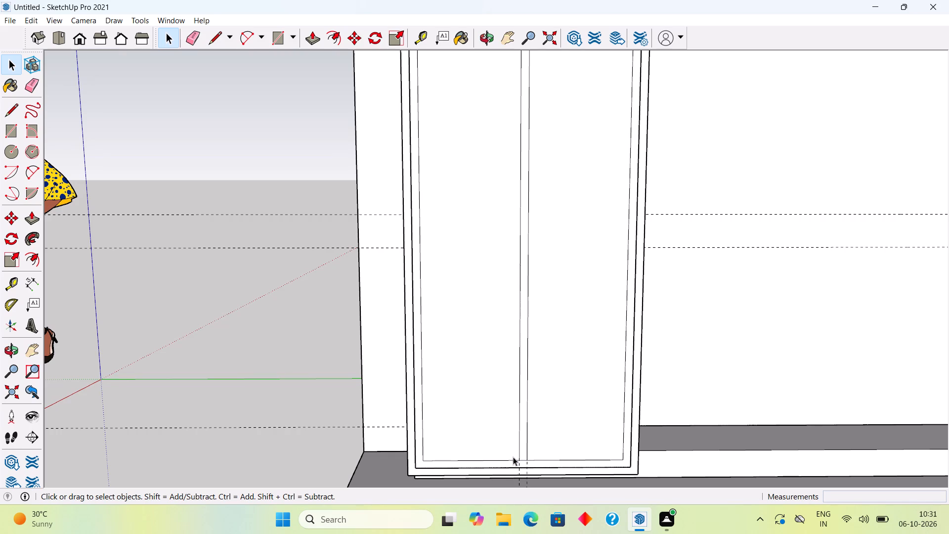
Delete the two large front faces on either side of the central divider strip to open the panel.
{"action": "left_click", "coordinate": [510, 447]}
{"action": "key", "text": "Delete"}
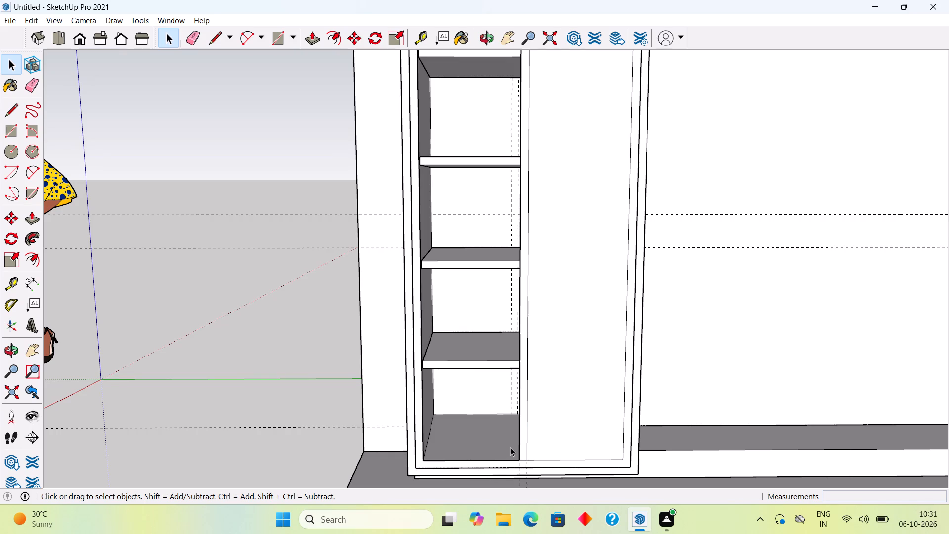
{"action": "left_click", "coordinate": [560, 431]}
{"action": "key", "text": "Delete"}
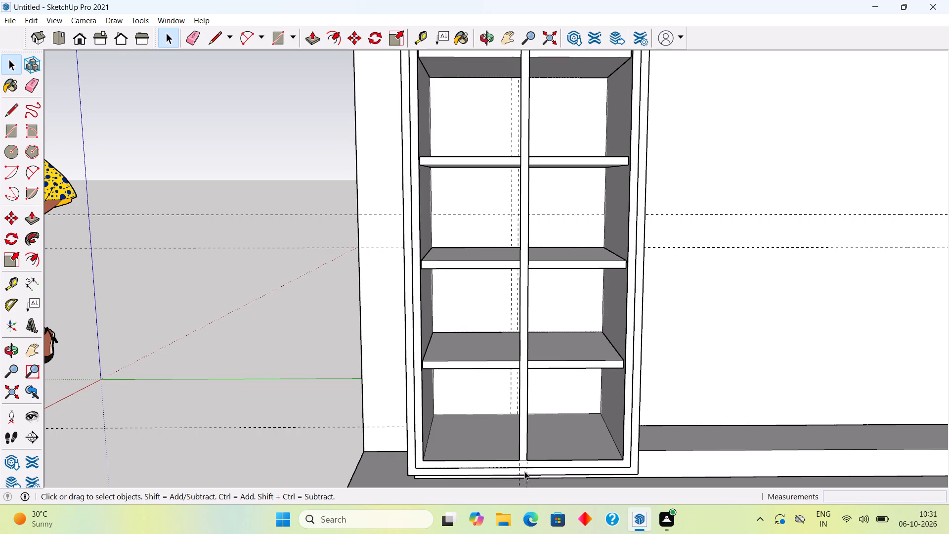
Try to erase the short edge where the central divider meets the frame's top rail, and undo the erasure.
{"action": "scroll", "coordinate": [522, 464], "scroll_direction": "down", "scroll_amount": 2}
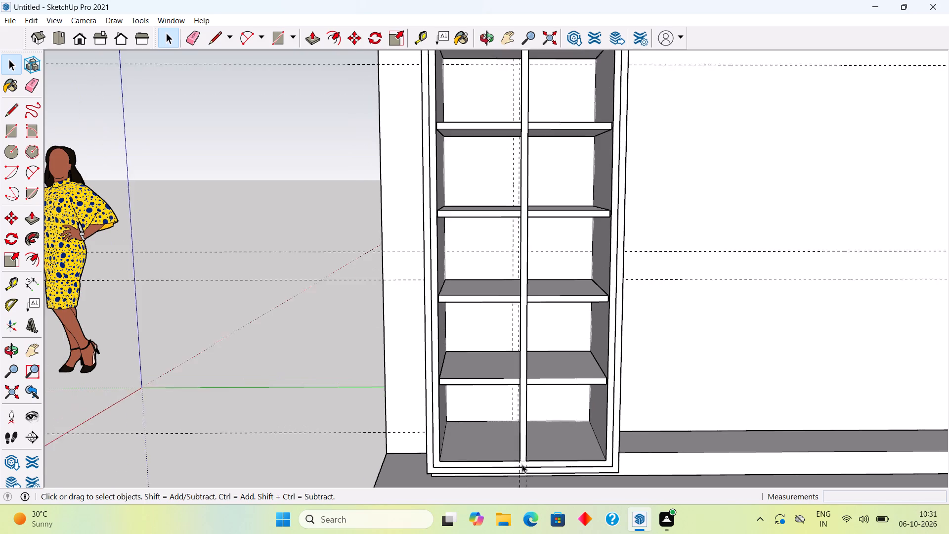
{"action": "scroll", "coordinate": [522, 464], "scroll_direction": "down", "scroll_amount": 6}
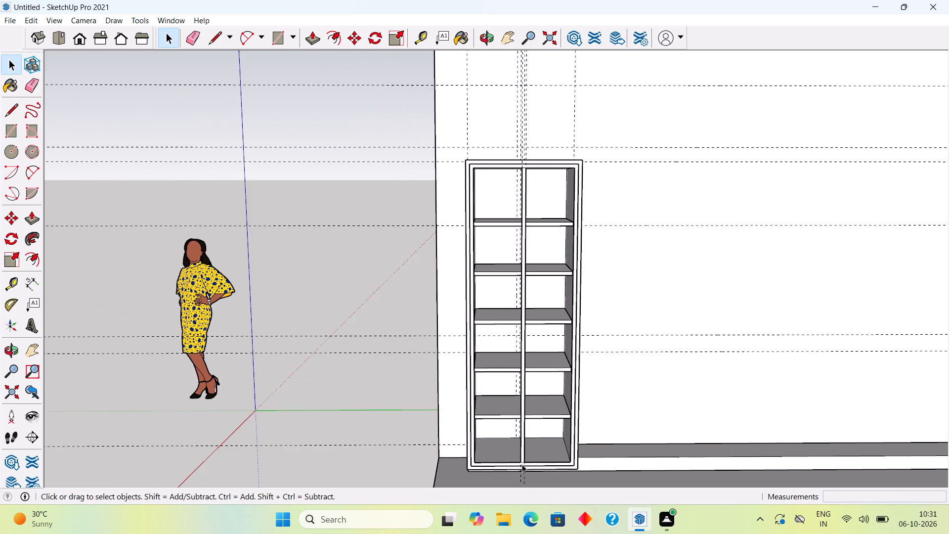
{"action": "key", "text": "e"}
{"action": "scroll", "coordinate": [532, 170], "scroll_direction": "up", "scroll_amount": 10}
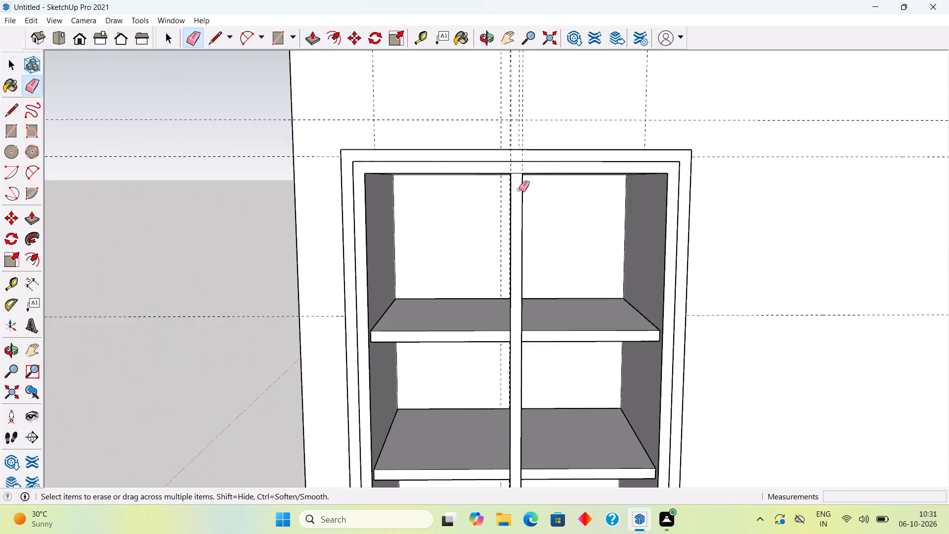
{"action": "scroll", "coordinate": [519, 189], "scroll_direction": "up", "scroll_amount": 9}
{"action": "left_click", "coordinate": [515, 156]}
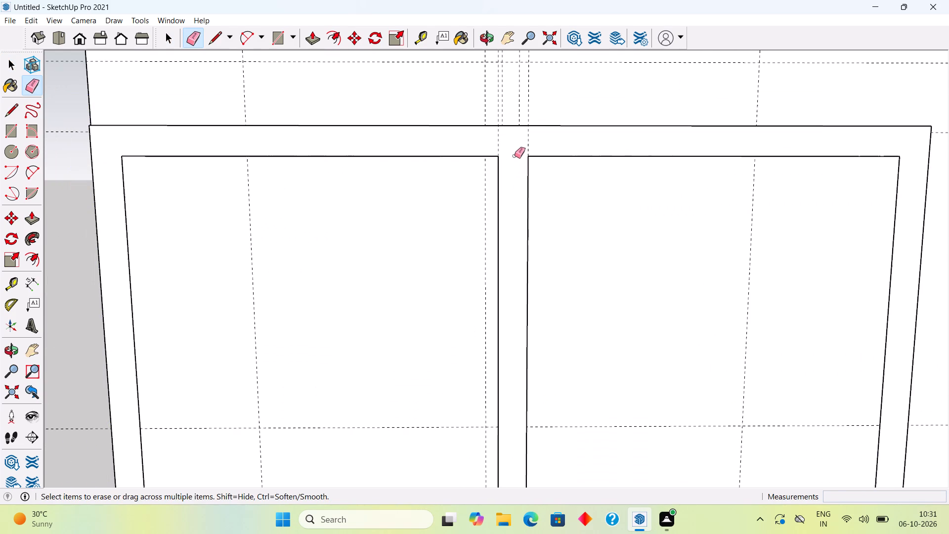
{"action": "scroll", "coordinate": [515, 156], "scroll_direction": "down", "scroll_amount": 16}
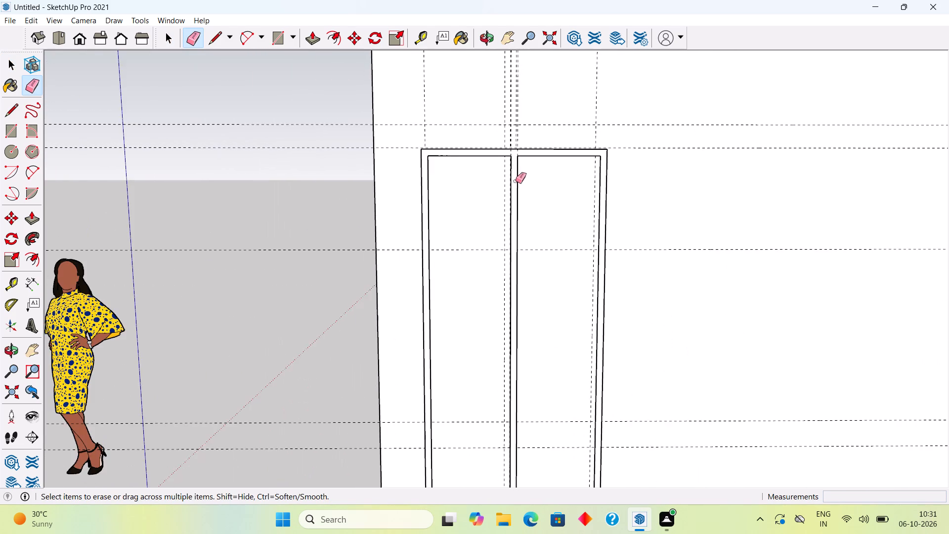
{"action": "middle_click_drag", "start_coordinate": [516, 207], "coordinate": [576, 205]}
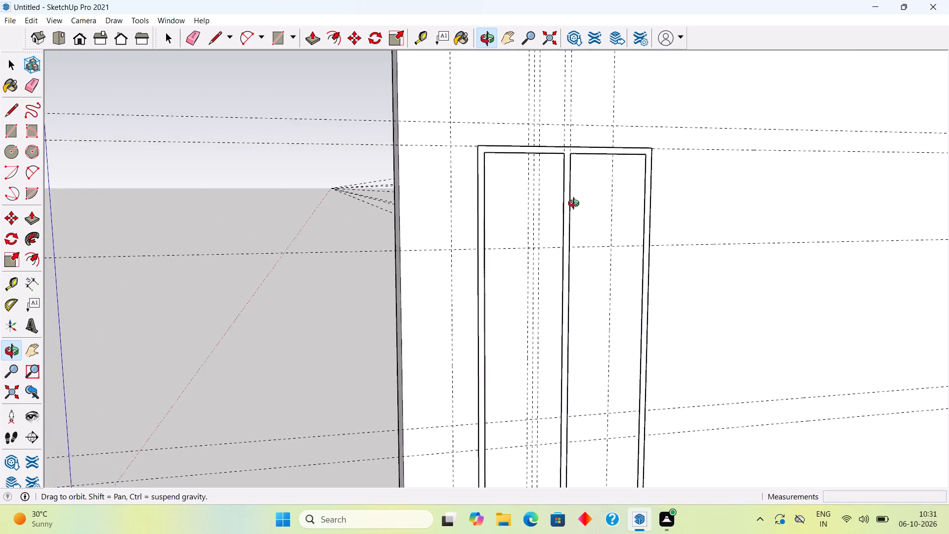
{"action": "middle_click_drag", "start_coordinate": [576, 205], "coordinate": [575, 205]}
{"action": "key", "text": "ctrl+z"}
Delete the short edge between the central divider and the frame's top rail, and select the merged face.
{"action": "scroll", "coordinate": [567, 152], "scroll_direction": "up", "scroll_amount": 7}
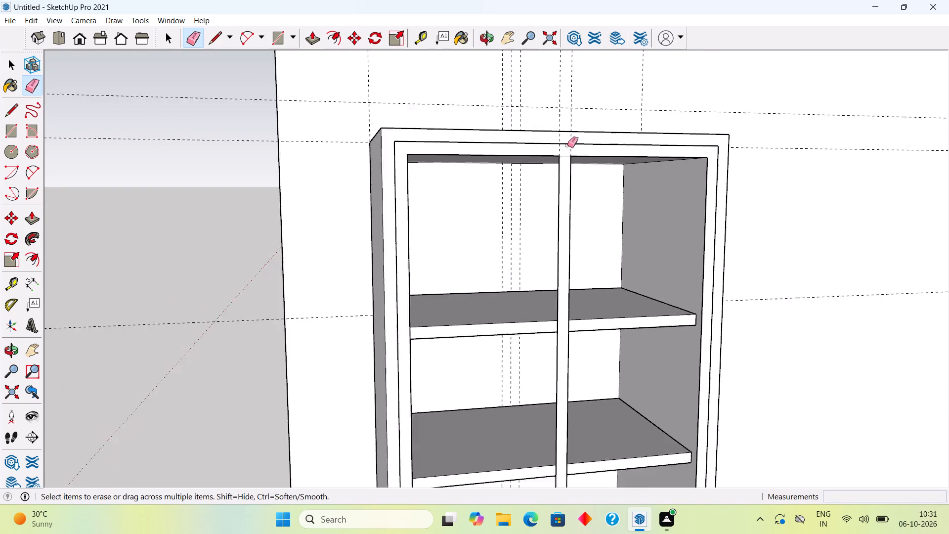
{"action": "scroll", "coordinate": [567, 145], "scroll_direction": "up", "scroll_amount": 9}
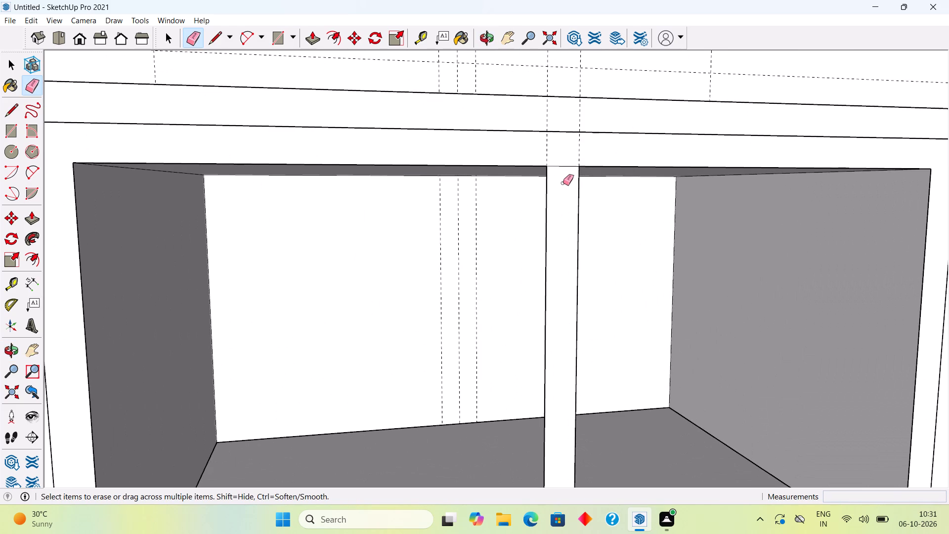
{"action": "key", "text": "space"}
{"action": "left_click", "coordinate": [564, 202]}
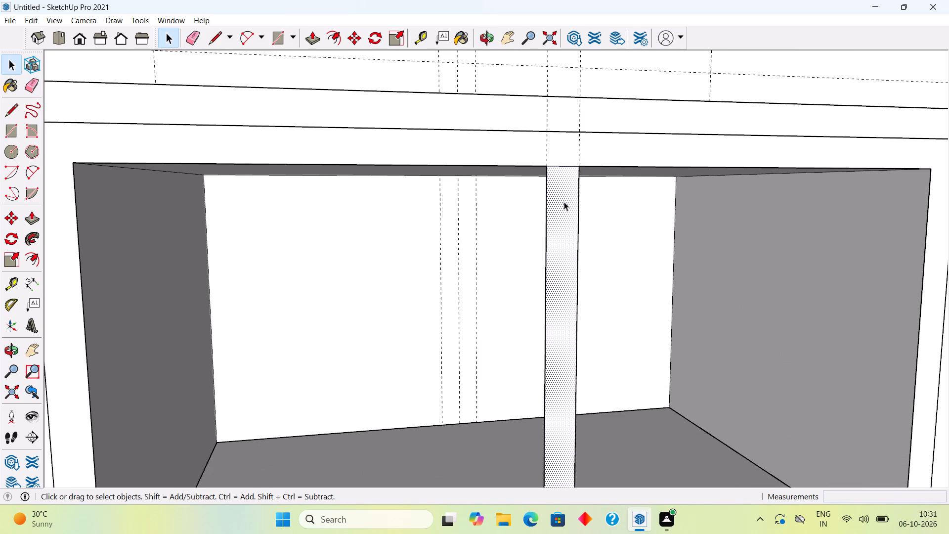
{"action": "left_click", "coordinate": [560, 165]}
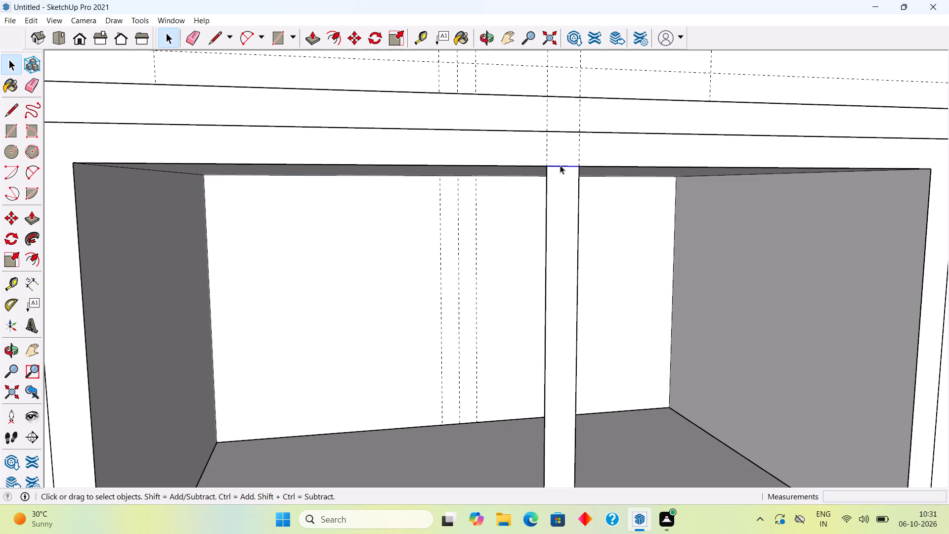
{"action": "key", "text": "Delete"}
{"action": "left_click", "coordinate": [561, 204]}
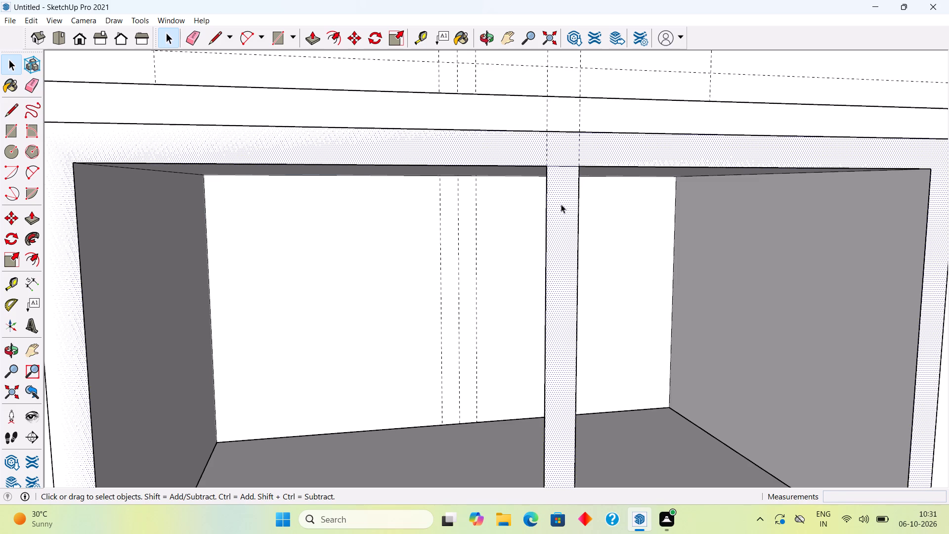
Delete the short edge where the central divider meets the frame's bottom rail.
{"action": "scroll", "coordinate": [561, 204], "scroll_direction": "down", "scroll_amount": 20}
{"action": "scroll", "coordinate": [561, 204], "scroll_direction": "down", "scroll_amount": 1}
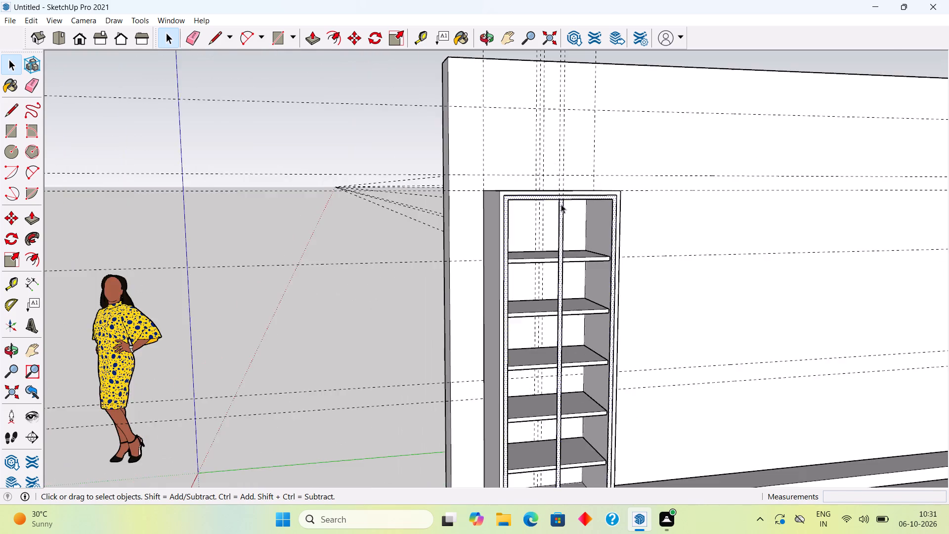
{"action": "scroll", "coordinate": [561, 204], "scroll_direction": "down", "scroll_amount": 8}
{"action": "scroll", "coordinate": [551, 419], "scroll_direction": "up", "scroll_amount": 15}
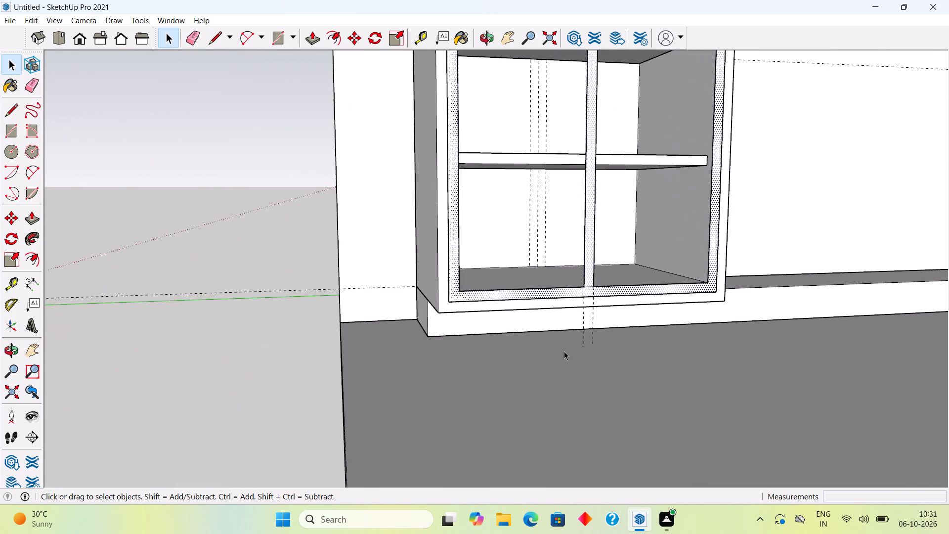
{"action": "scroll", "coordinate": [564, 351], "scroll_direction": "up", "scroll_amount": 10}
{"action": "left_click", "coordinate": [604, 248]}
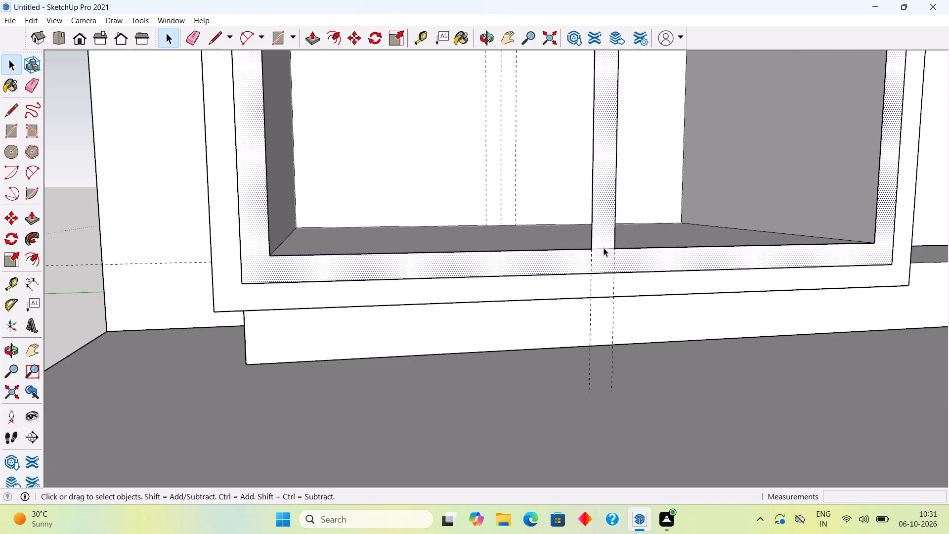
{"action": "key", "text": "Delete"}
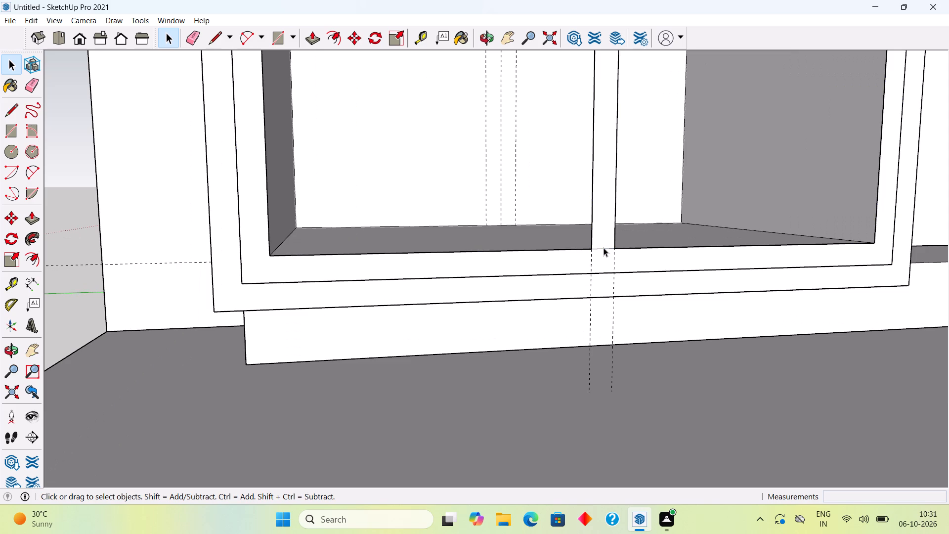
Push/Pull the merged frame and central divider face outward by 0.2".
{"action": "left_click", "coordinate": [596, 267]}
{"action": "key", "text": "p"}
{"action": "left_click", "coordinate": [596, 267]}
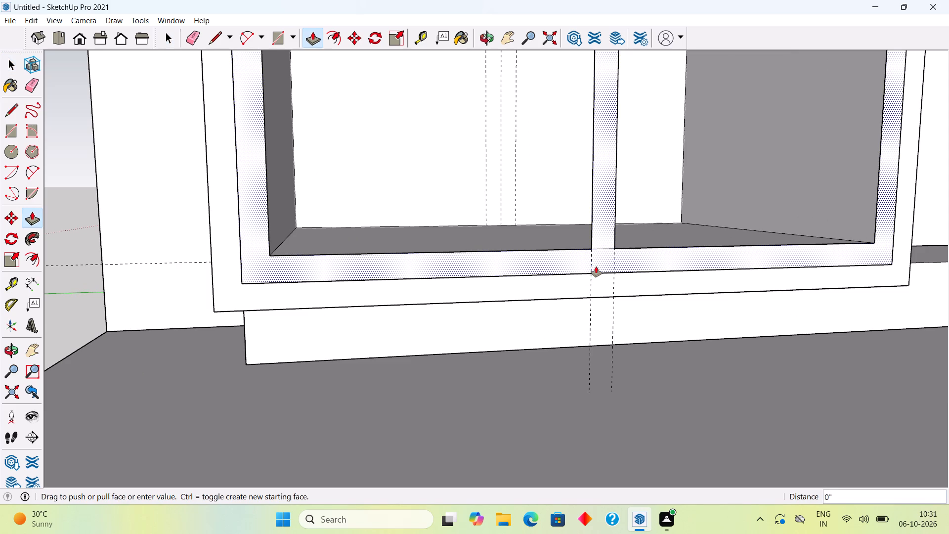
{"action": "middle_click_drag", "start_coordinate": [598, 271], "coordinate": [622, 295]}
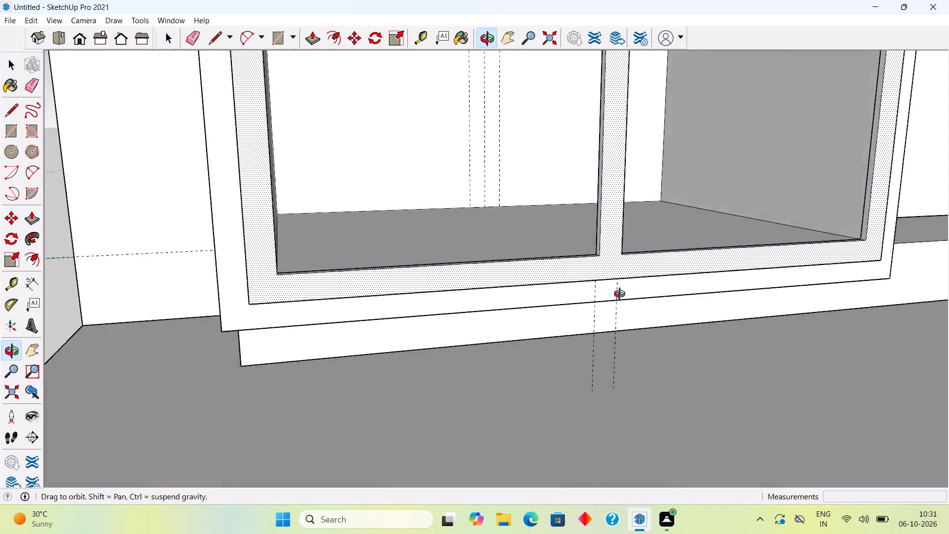
{"action": "middle_click_drag", "start_coordinate": [622, 295], "coordinate": [811, 355]}
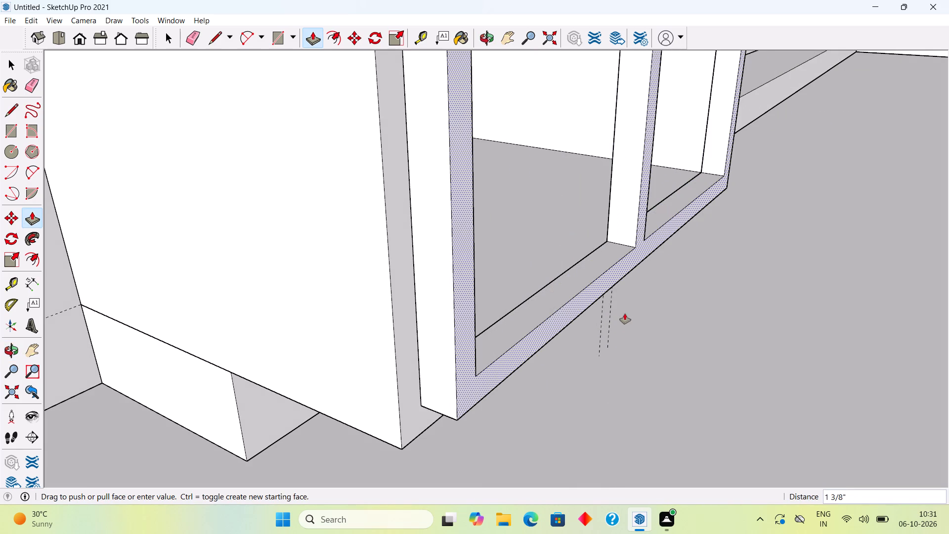
{"action": "type", "text": ".2\""}
{"action": "key", "text": "Return"}
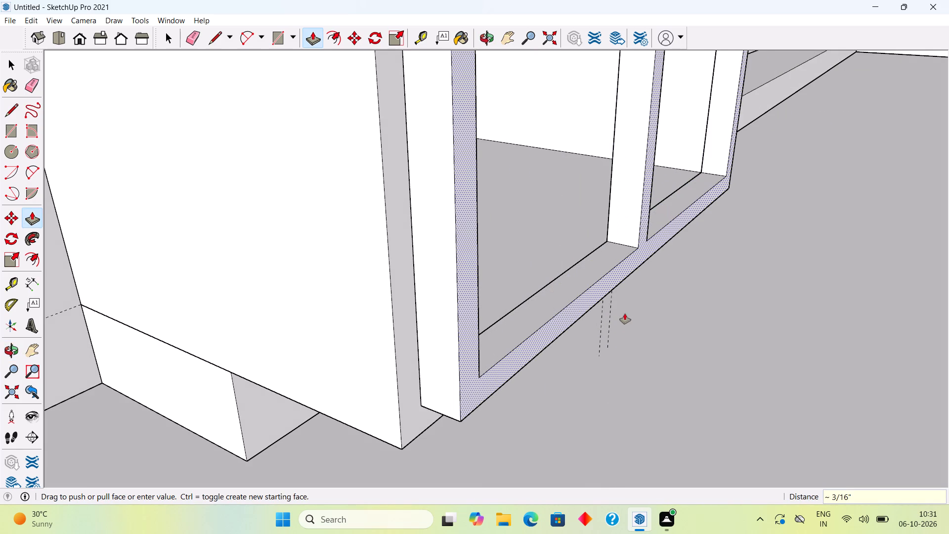
Select all of the extruded front frame's connected geometry, make it a group and clear the selection.
{"action": "key", "text": "space"}
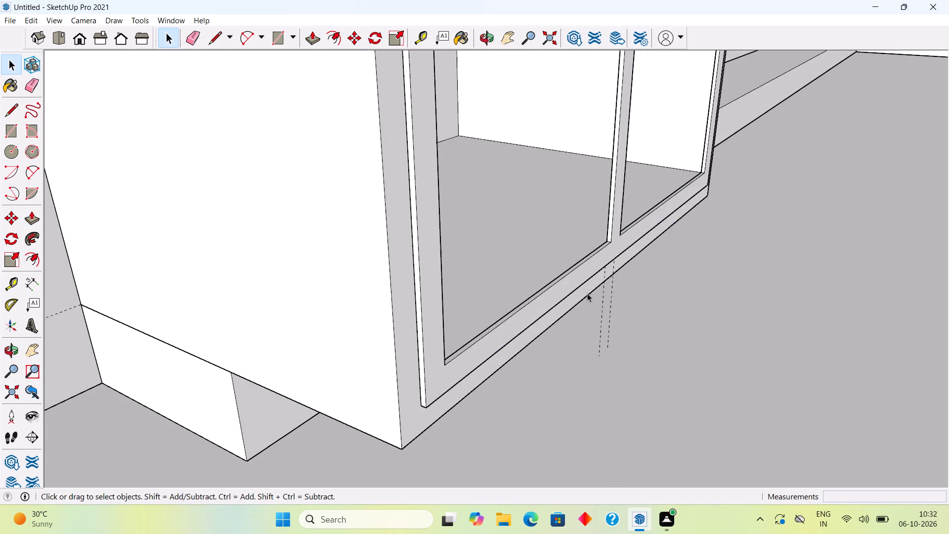
{"action": "triple_click", "coordinate": [535, 309]}
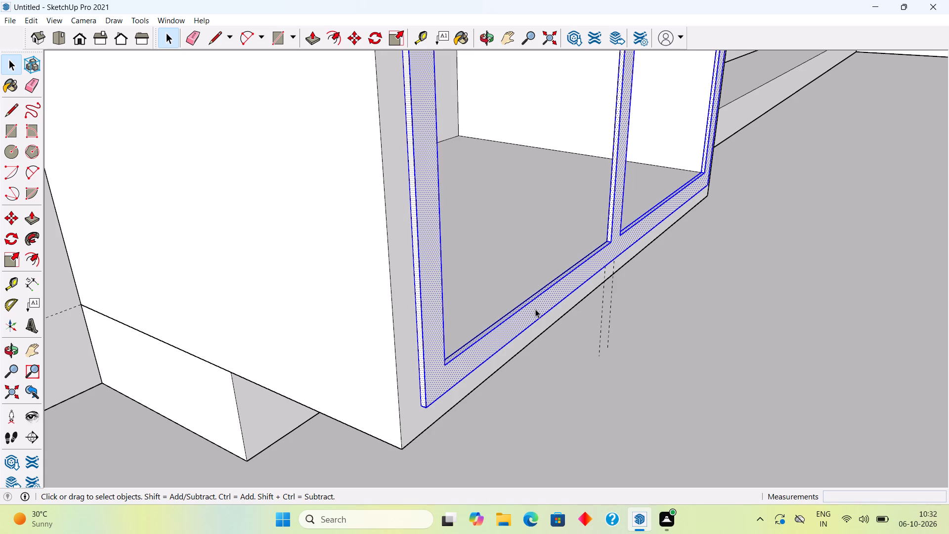
{"action": "right_click", "coordinate": [535, 309]}
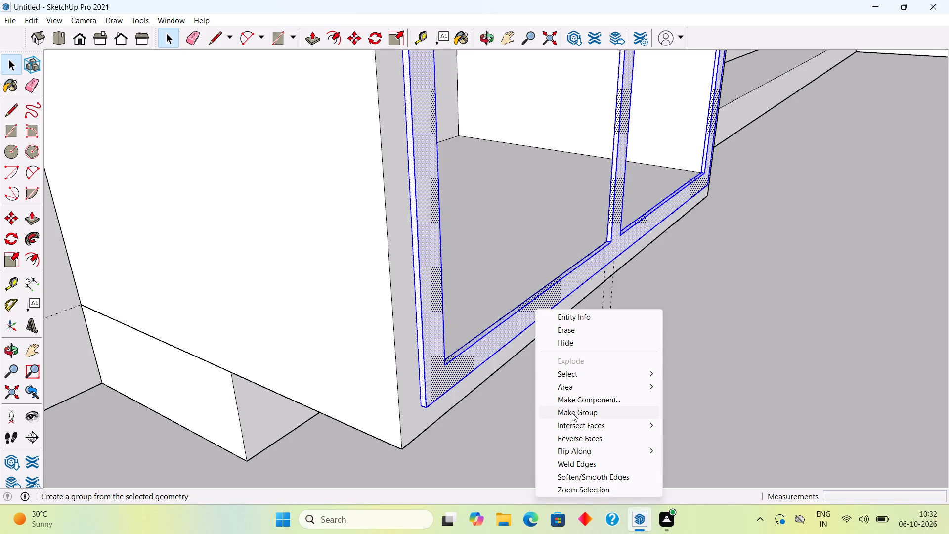
{"action": "left_click", "coordinate": [572, 413]}
{"action": "scroll", "coordinate": [581, 321], "scroll_direction": "down", "scroll_amount": 16}
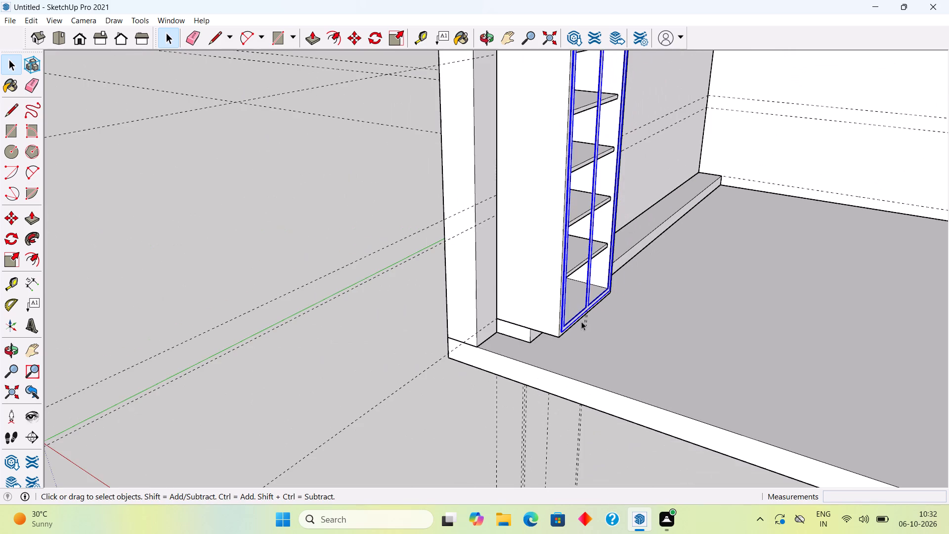
{"action": "scroll", "coordinate": [581, 321], "scroll_direction": "down", "scroll_amount": 1}
{"action": "left_click", "coordinate": [377, 348]}
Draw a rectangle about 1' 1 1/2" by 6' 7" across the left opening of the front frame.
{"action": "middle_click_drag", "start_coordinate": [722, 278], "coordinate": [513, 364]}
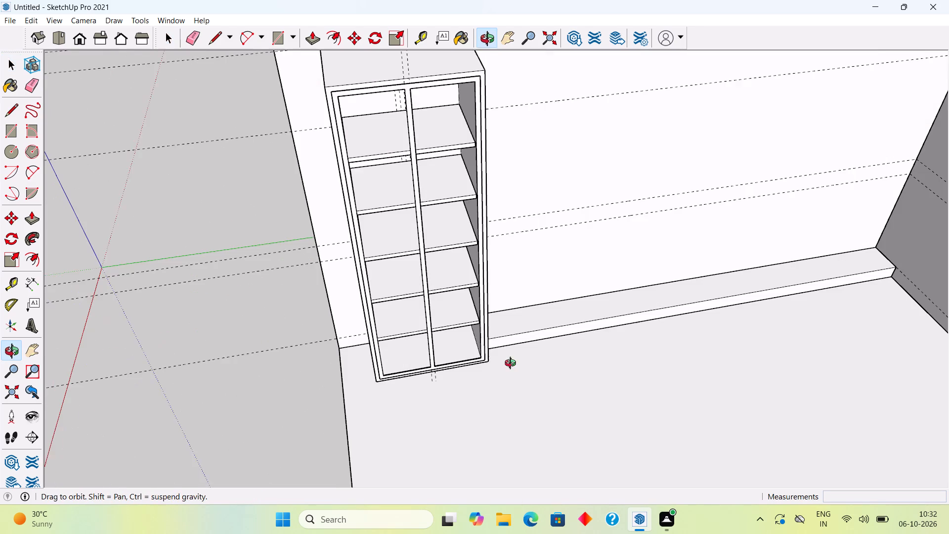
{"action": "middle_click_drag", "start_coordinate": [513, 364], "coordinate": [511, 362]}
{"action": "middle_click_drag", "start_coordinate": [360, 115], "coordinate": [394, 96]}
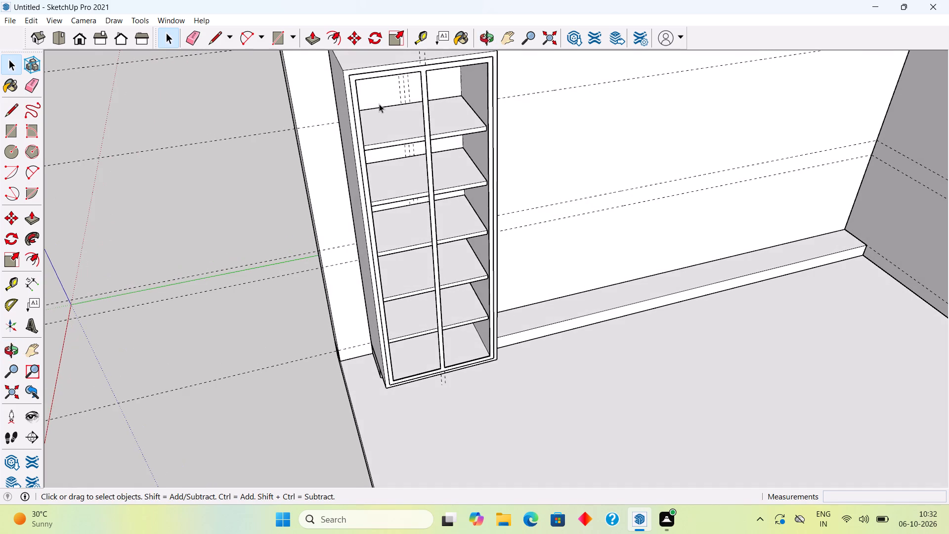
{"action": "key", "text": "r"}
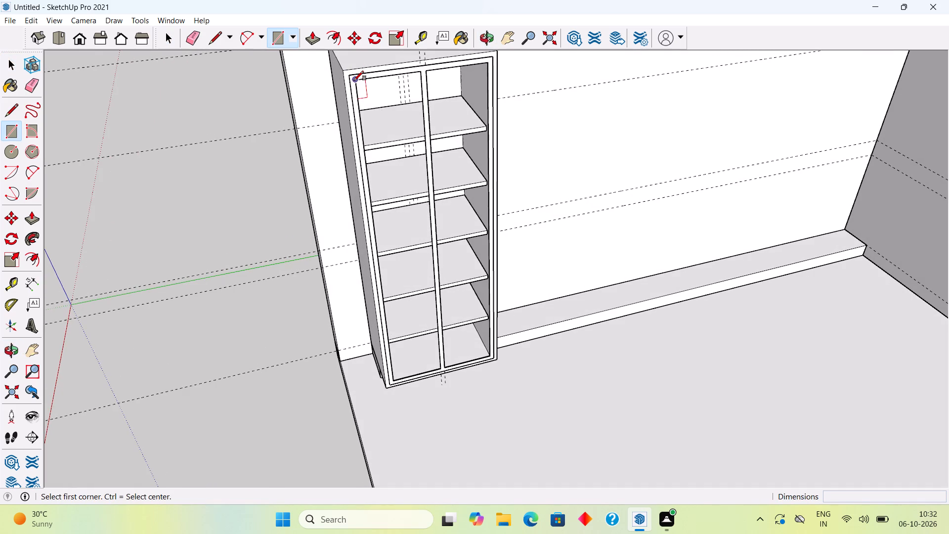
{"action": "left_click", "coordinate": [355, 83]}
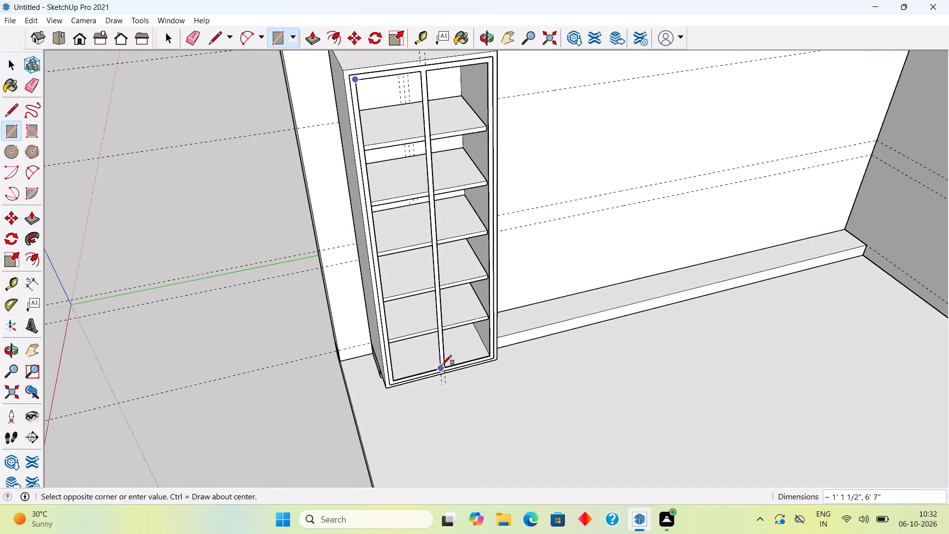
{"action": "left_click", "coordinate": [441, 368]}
Draw a rectangle about 1' 1/2" by 6' 7" filling the right opening of the front frame, corner to corner.
{"action": "scroll", "coordinate": [464, 182], "scroll_direction": "down", "scroll_amount": 3}
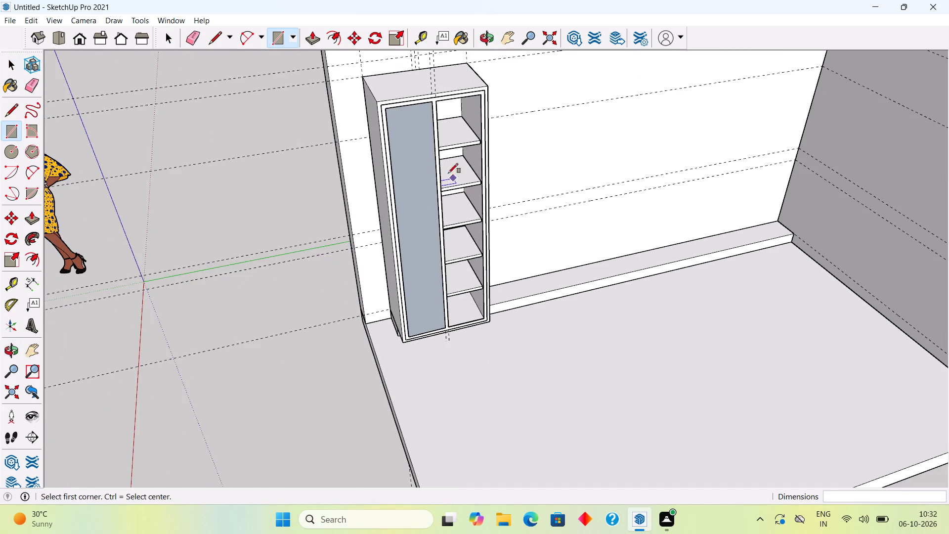
{"action": "left_click", "coordinate": [438, 101]}
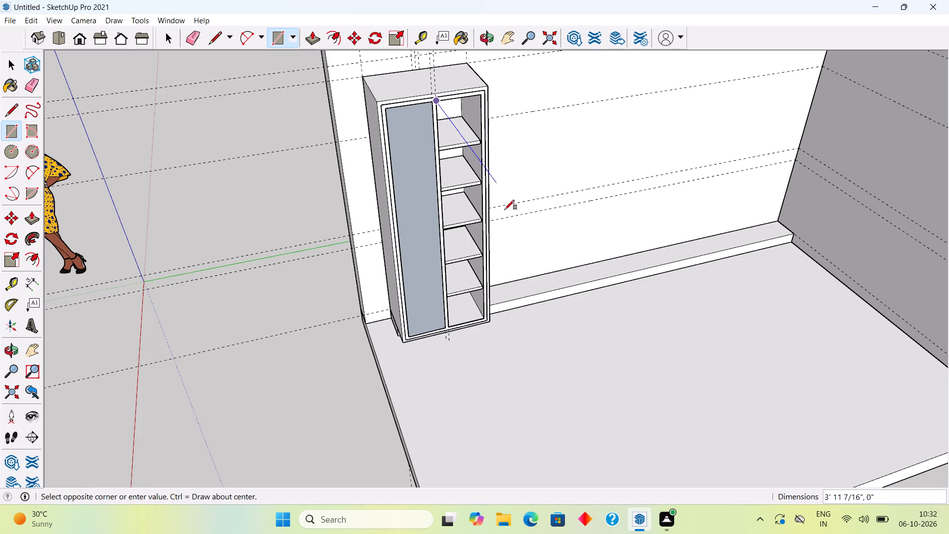
{"action": "scroll", "coordinate": [486, 317], "scroll_direction": "up", "scroll_amount": 9}
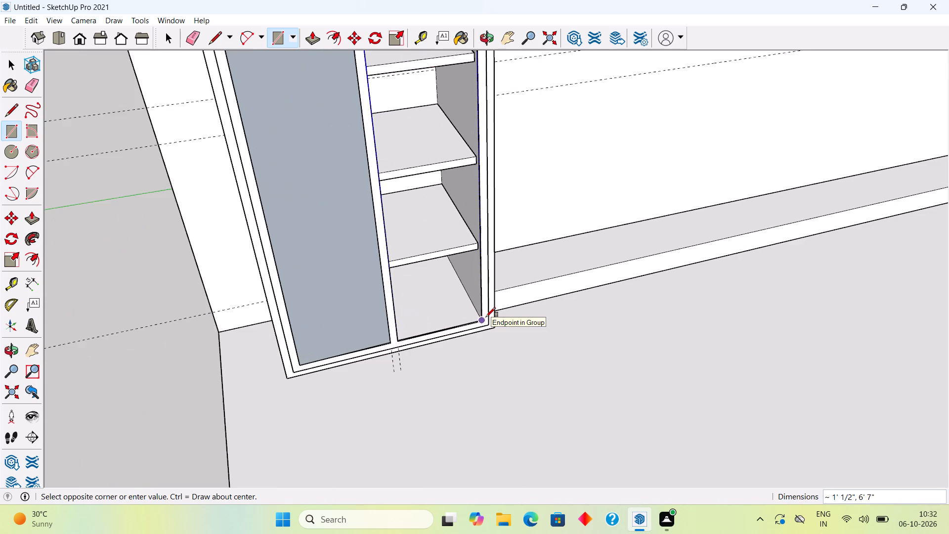
{"action": "scroll", "coordinate": [486, 321], "scroll_direction": "up", "scroll_amount": 11}
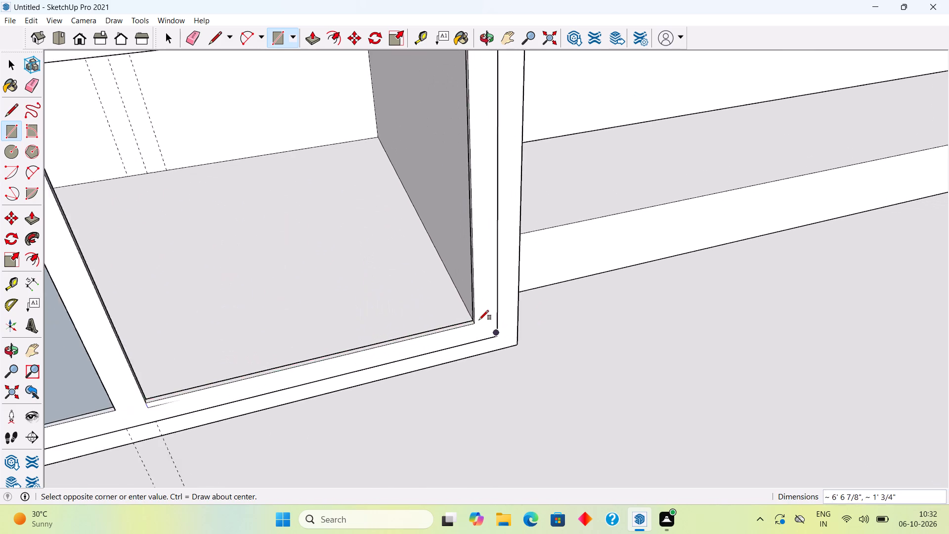
{"action": "scroll", "coordinate": [479, 320], "scroll_direction": "up", "scroll_amount": 5}
{"action": "left_click", "coordinate": [474, 320]}
{"action": "key", "text": "space"}
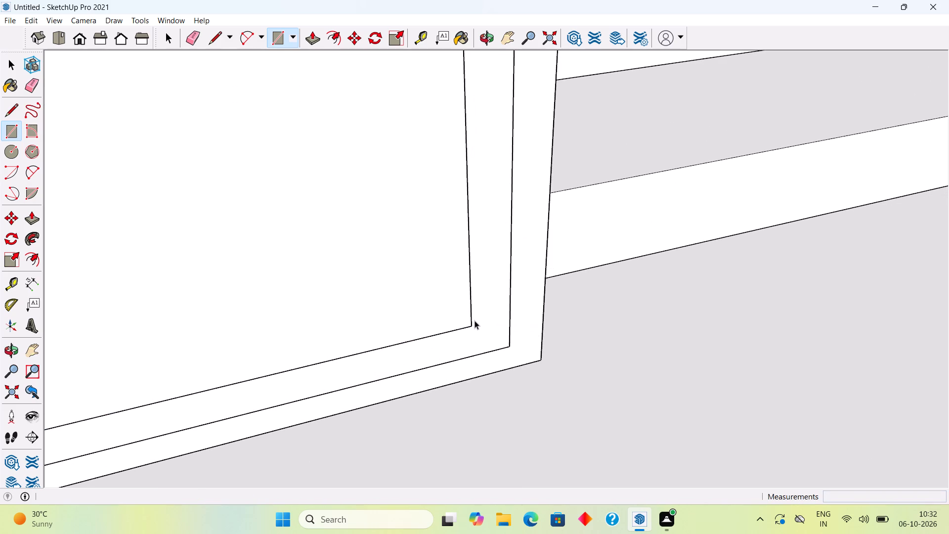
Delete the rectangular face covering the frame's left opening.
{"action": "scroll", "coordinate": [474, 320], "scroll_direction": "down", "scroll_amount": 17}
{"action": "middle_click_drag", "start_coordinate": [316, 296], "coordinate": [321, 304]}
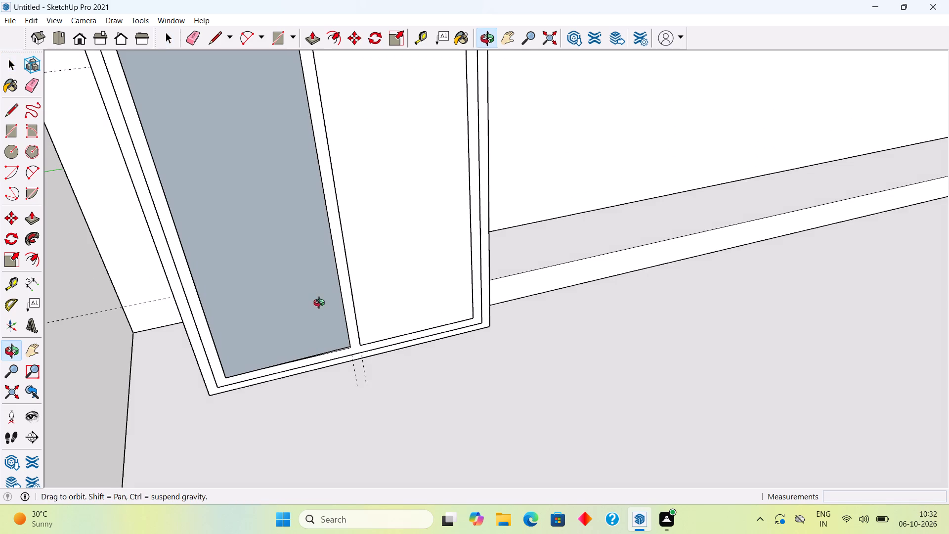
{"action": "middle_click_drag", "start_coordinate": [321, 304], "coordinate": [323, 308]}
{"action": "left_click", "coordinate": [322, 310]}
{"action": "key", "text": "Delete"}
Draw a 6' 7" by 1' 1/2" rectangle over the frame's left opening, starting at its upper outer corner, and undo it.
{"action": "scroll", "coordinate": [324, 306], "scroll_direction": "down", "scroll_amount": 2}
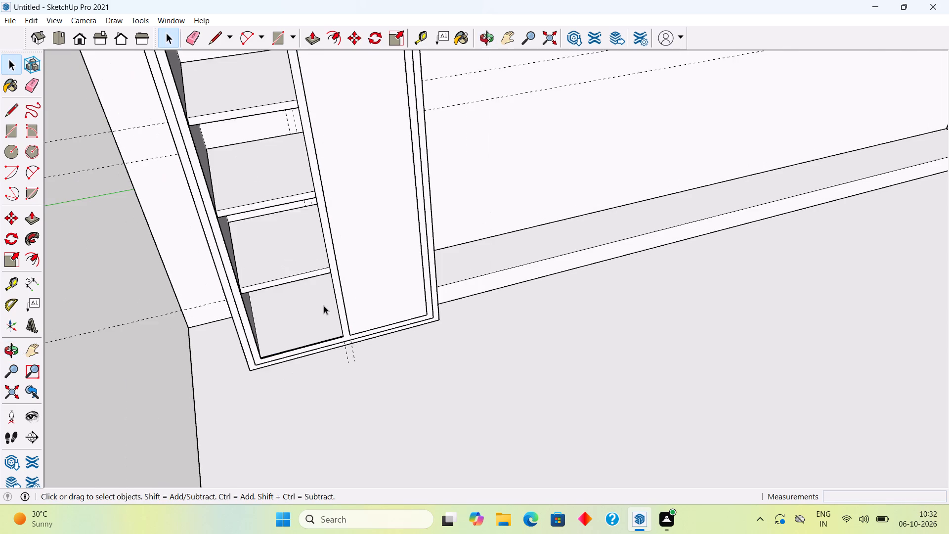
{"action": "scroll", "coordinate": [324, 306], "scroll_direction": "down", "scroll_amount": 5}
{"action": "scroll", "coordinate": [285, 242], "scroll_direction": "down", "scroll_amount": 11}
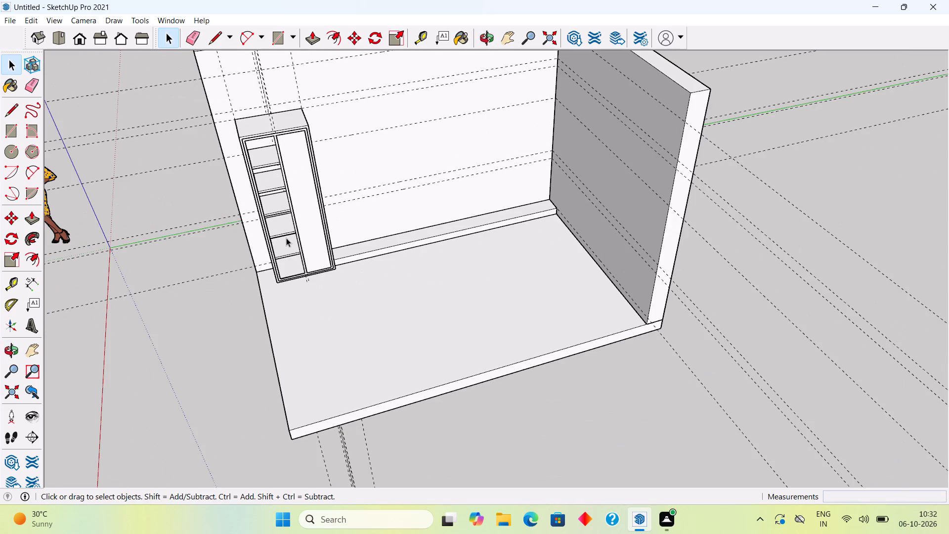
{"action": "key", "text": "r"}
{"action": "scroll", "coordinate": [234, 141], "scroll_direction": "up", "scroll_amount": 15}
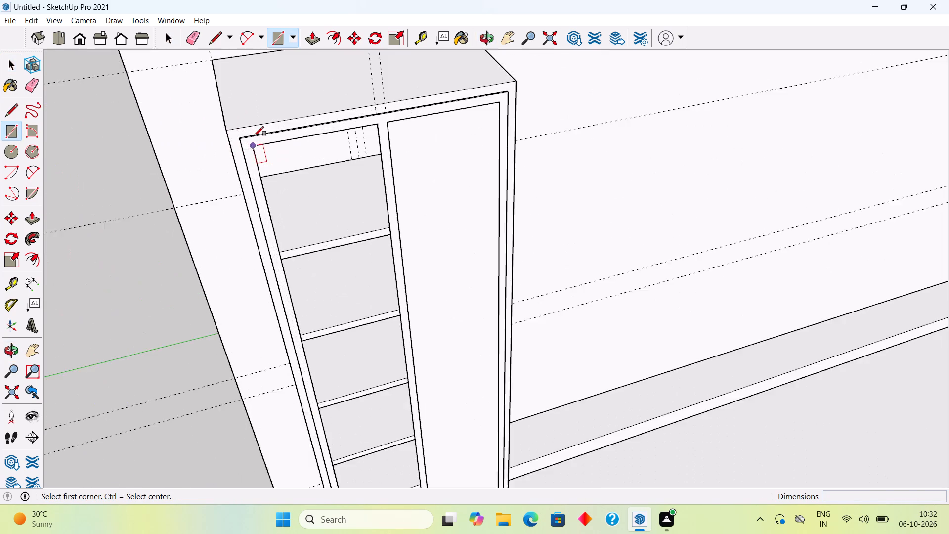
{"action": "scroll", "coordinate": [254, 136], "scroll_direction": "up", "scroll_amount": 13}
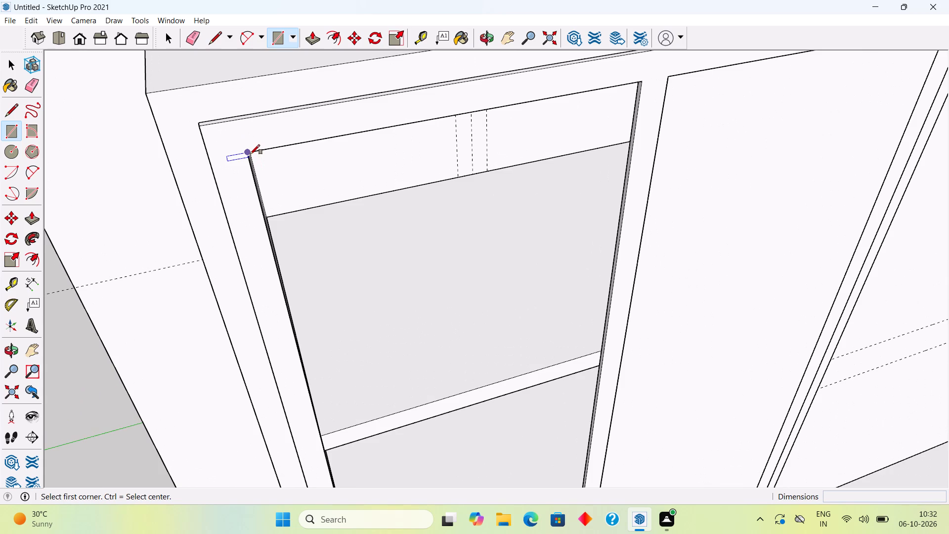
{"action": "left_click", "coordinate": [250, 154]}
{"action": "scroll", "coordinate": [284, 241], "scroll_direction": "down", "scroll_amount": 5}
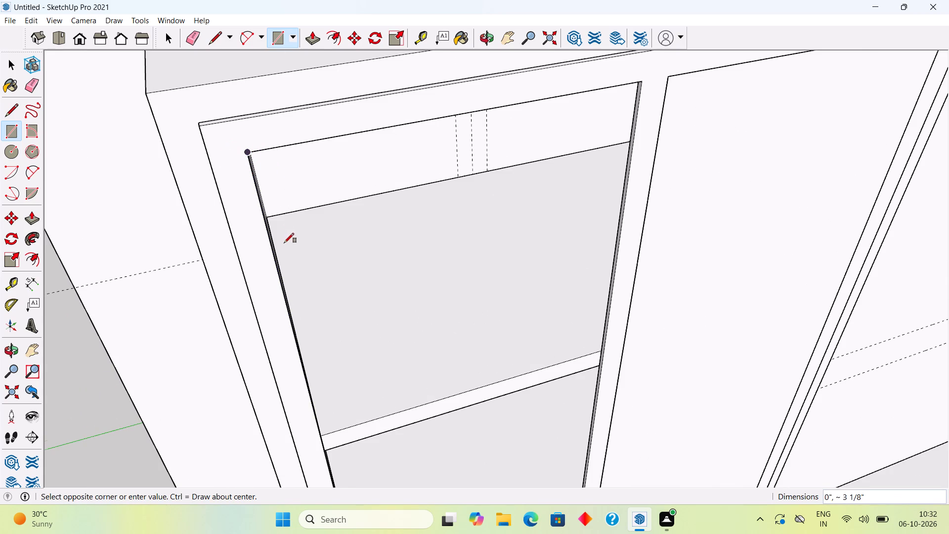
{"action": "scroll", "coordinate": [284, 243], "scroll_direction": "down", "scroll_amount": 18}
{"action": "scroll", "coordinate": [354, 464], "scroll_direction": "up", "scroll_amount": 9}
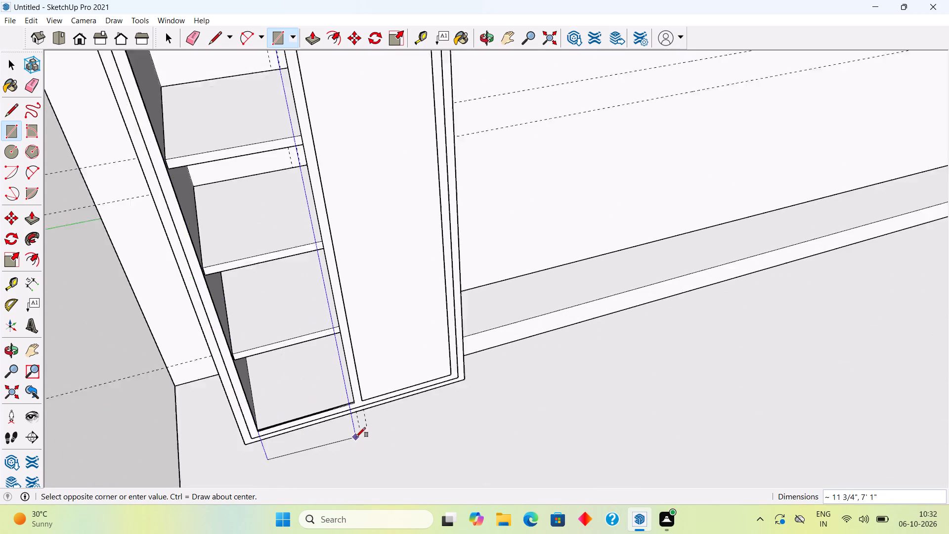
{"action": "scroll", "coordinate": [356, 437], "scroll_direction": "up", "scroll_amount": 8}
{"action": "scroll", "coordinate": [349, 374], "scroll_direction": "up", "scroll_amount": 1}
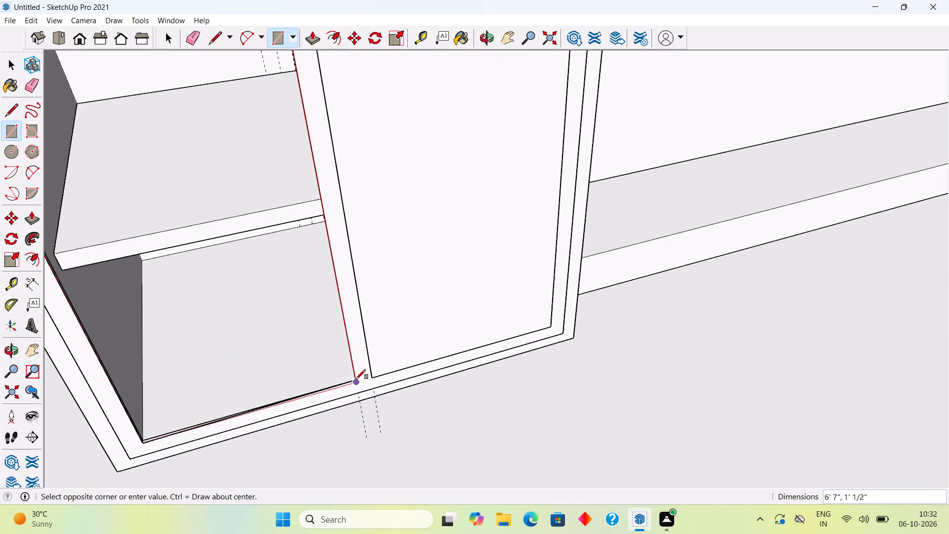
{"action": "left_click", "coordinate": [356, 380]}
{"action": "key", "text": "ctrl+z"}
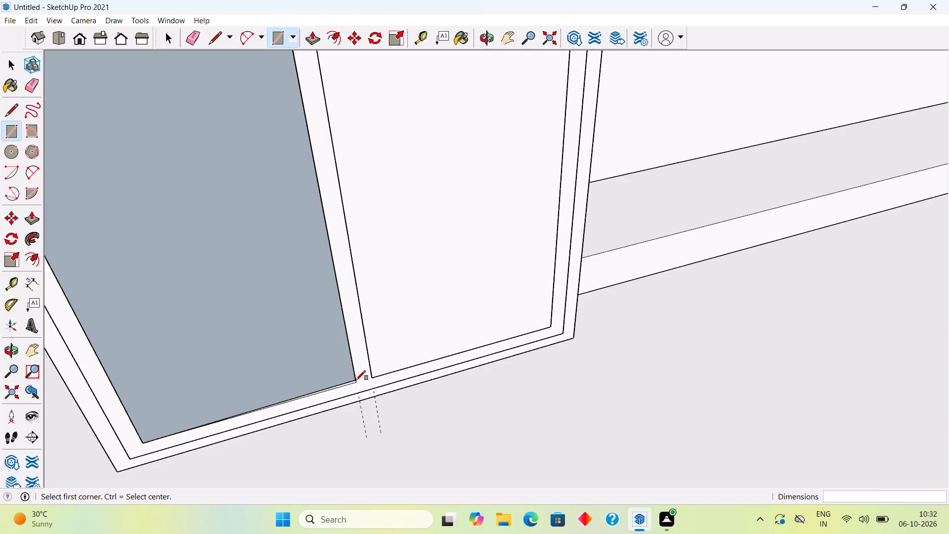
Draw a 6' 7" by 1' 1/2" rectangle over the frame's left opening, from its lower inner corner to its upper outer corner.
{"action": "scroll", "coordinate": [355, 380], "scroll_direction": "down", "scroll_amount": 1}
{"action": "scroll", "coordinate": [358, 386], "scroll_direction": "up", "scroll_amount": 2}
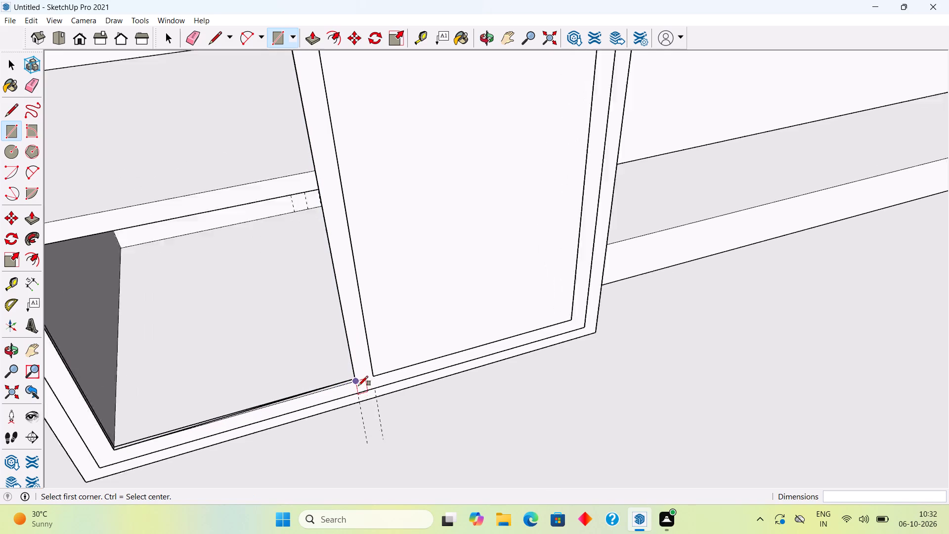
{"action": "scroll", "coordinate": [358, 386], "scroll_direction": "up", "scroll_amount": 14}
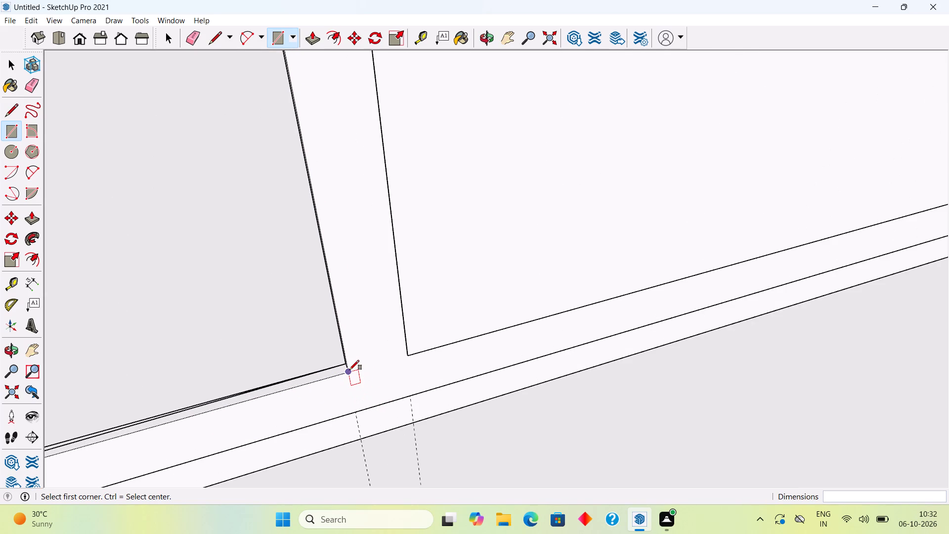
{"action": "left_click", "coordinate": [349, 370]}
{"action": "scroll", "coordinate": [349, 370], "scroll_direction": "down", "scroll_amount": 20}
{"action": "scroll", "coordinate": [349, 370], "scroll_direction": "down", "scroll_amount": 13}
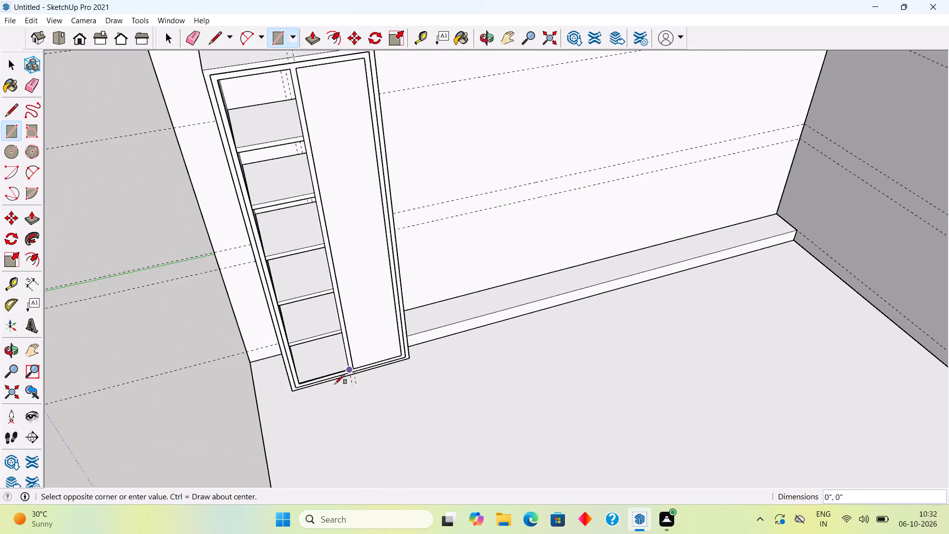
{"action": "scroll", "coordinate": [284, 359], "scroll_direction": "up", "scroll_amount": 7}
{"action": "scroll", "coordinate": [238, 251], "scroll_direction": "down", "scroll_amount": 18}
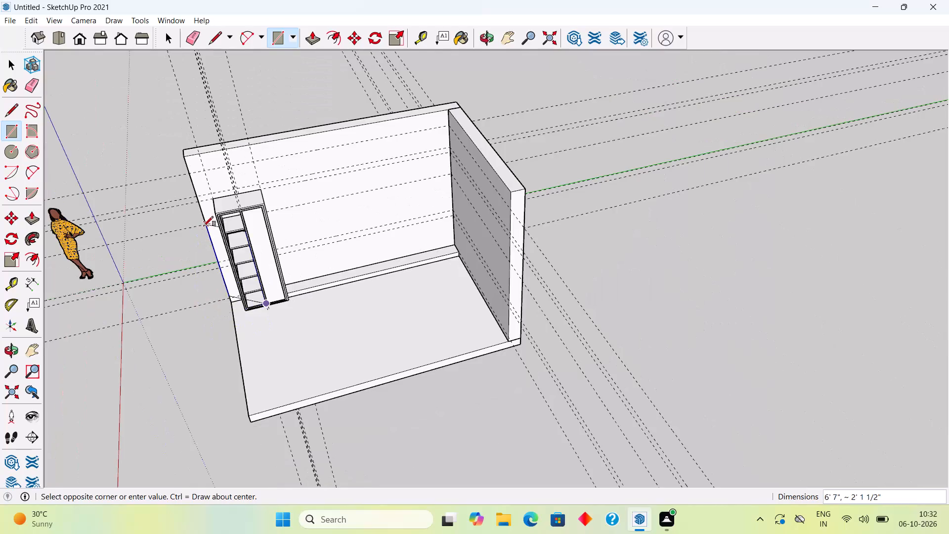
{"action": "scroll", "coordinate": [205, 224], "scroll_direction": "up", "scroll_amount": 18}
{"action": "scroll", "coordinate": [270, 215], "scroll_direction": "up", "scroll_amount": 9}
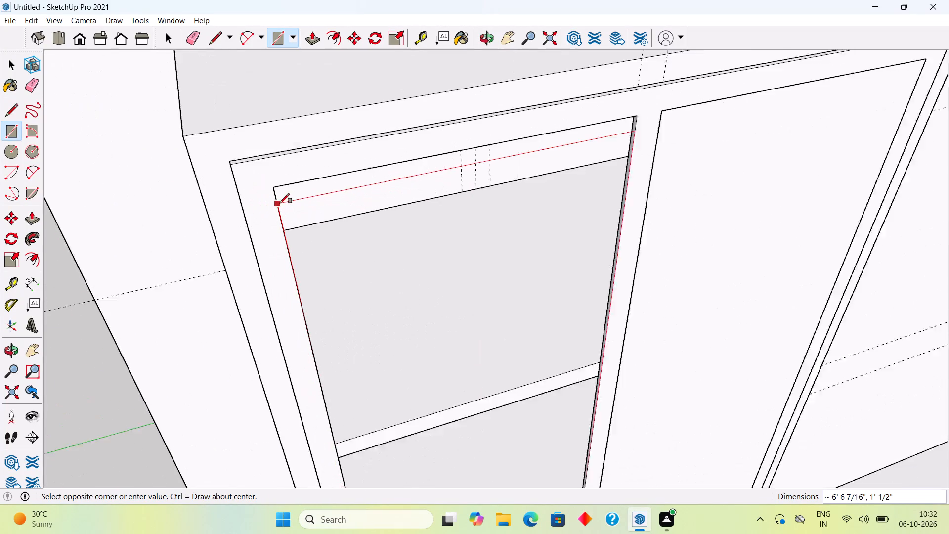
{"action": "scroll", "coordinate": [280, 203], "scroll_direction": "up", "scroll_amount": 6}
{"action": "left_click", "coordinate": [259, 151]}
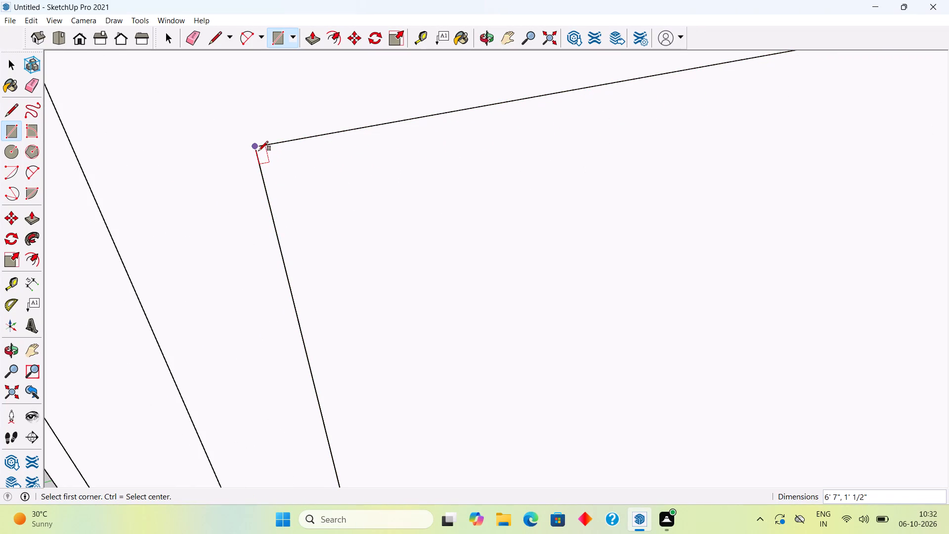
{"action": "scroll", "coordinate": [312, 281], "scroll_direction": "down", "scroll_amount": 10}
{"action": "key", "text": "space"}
Paint the right and left door panels with Translucent Glass Blue from the Glass and Mirrors materials.
{"action": "scroll", "coordinate": [313, 335], "scroll_direction": "down", "scroll_amount": 8}
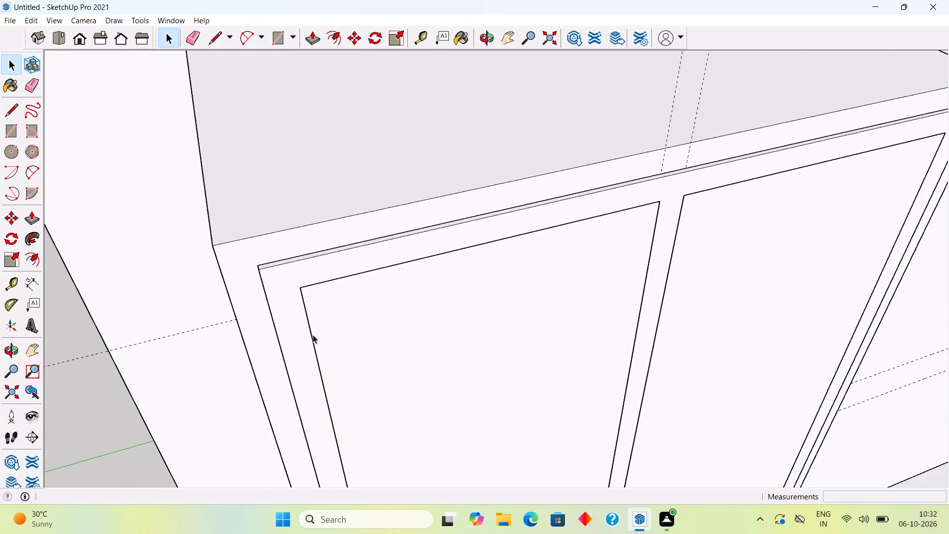
{"action": "scroll", "coordinate": [313, 335], "scroll_direction": "down", "scroll_amount": 20}
{"action": "scroll", "coordinate": [313, 335], "scroll_direction": "down", "scroll_amount": 9}
{"action": "scroll", "coordinate": [357, 450], "scroll_direction": "down", "scroll_amount": 3}
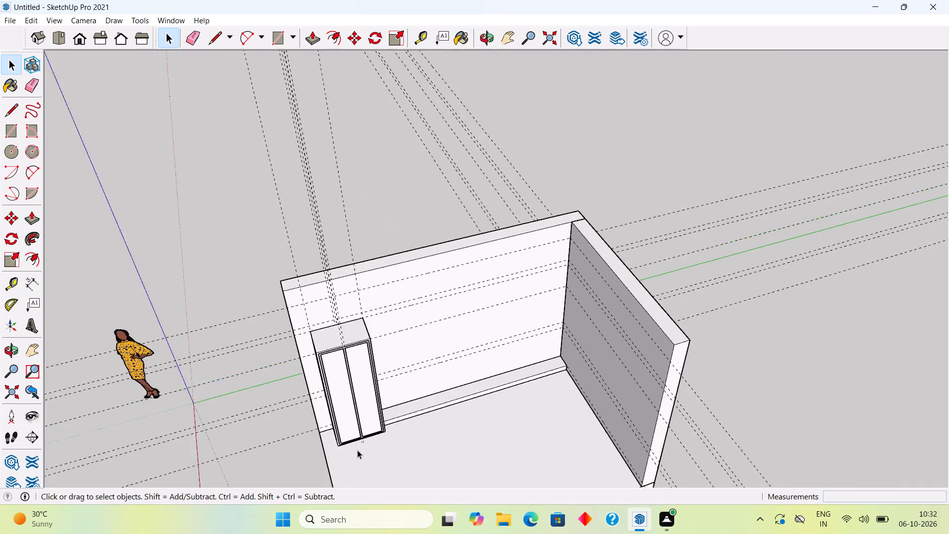
{"action": "scroll", "coordinate": [357, 450], "scroll_direction": "down", "scroll_amount": 1}
{"action": "middle_click_drag", "start_coordinate": [355, 440], "coordinate": [326, 293]}
{"action": "scroll", "coordinate": [371, 510], "scroll_direction": "up", "scroll_amount": 5}
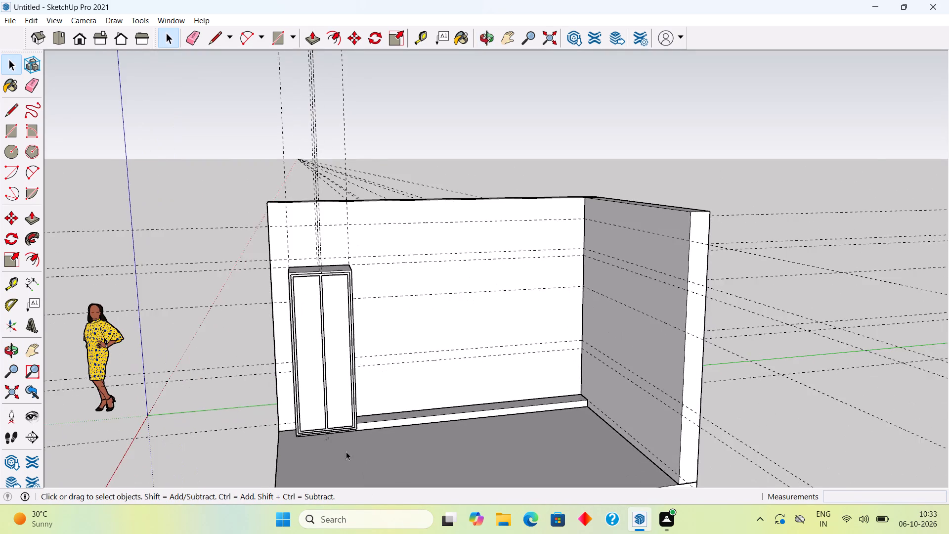
{"action": "scroll", "coordinate": [331, 445], "scroll_direction": "up", "scroll_amount": 9}
{"action": "key", "text": "b"}
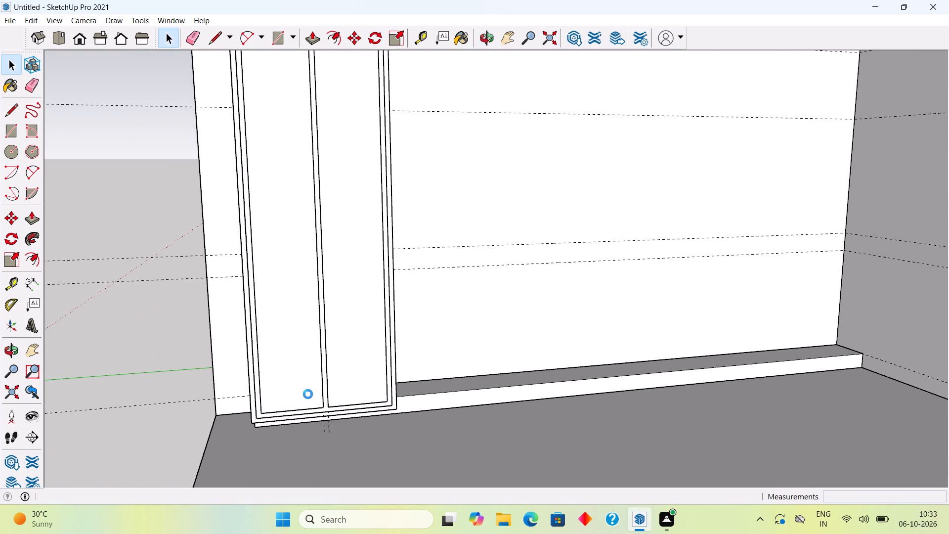
{"action": "scroll", "coordinate": [839, 237], "scroll_direction": "down", "scroll_amount": 2}
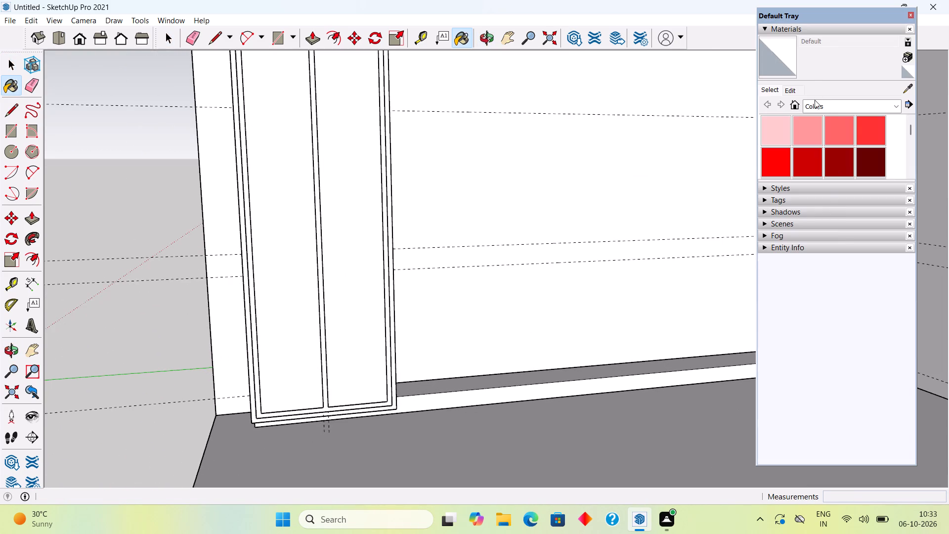
{"action": "left_click", "coordinate": [815, 105]}
{"action": "left_click", "coordinate": [820, 166]}
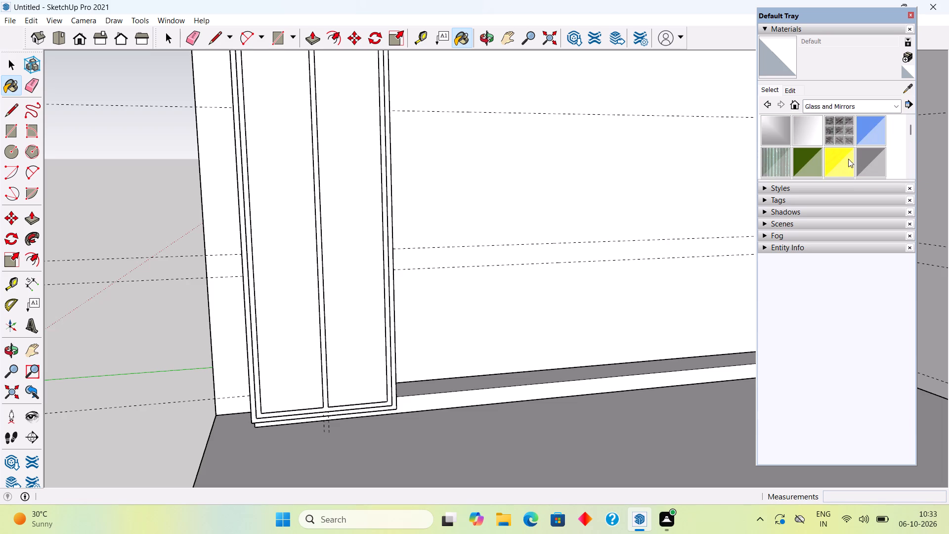
{"action": "left_click", "coordinate": [819, 137]}
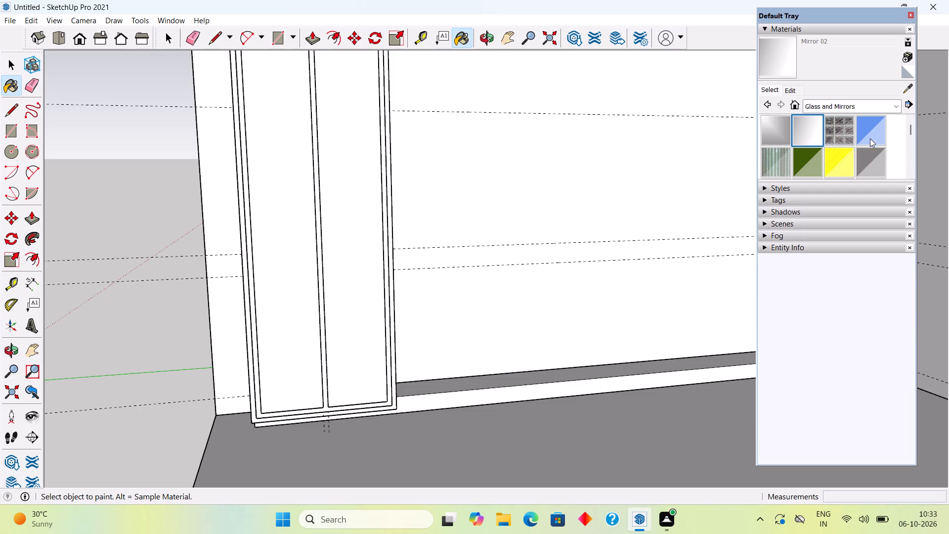
{"action": "scroll", "coordinate": [841, 163], "scroll_direction": "down", "scroll_amount": 5}
{"action": "scroll", "coordinate": [841, 163], "scroll_direction": "up", "scroll_amount": 4}
{"action": "left_click", "coordinate": [876, 130]}
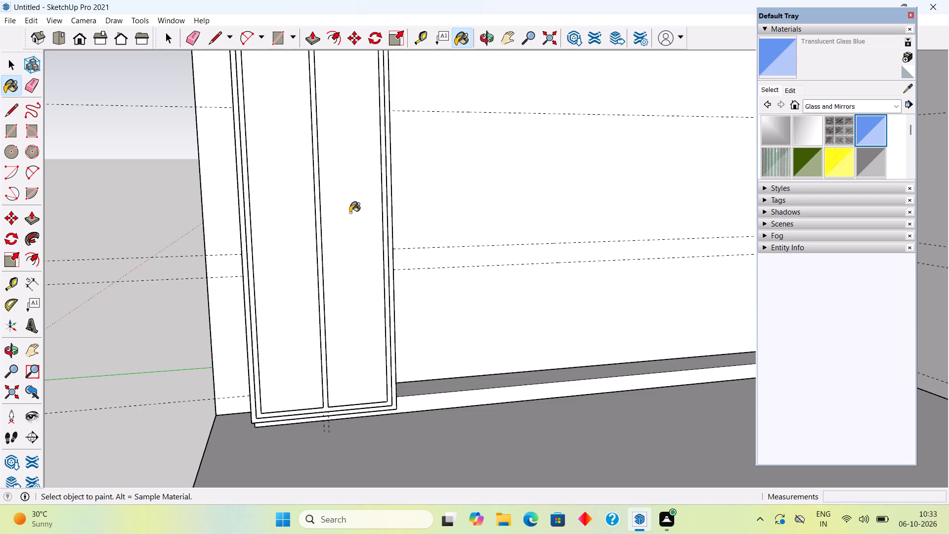
{"action": "left_click", "coordinate": [350, 213]}
{"action": "left_click", "coordinate": [305, 228]}
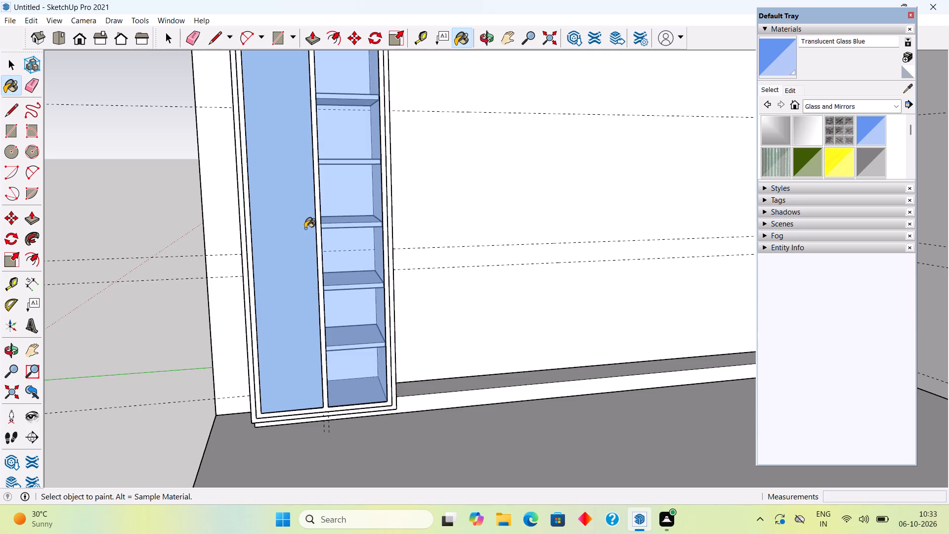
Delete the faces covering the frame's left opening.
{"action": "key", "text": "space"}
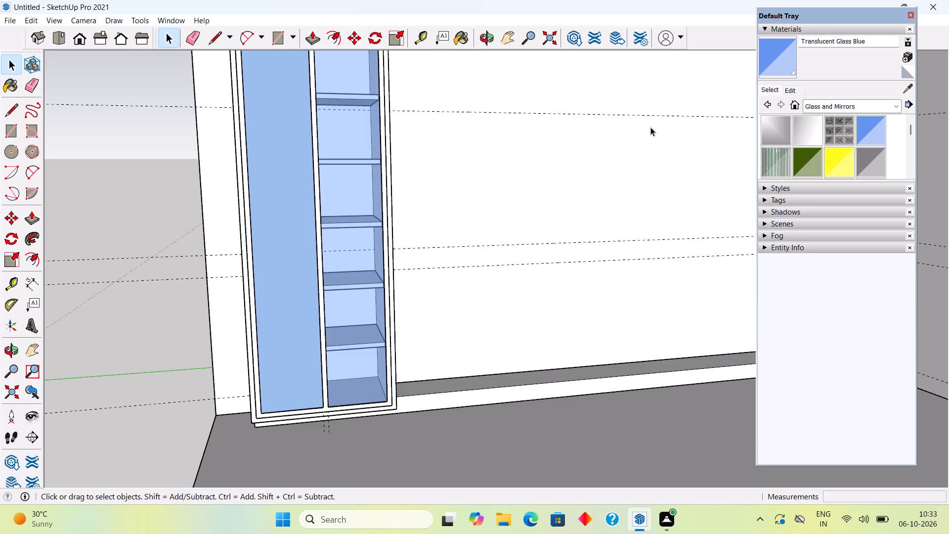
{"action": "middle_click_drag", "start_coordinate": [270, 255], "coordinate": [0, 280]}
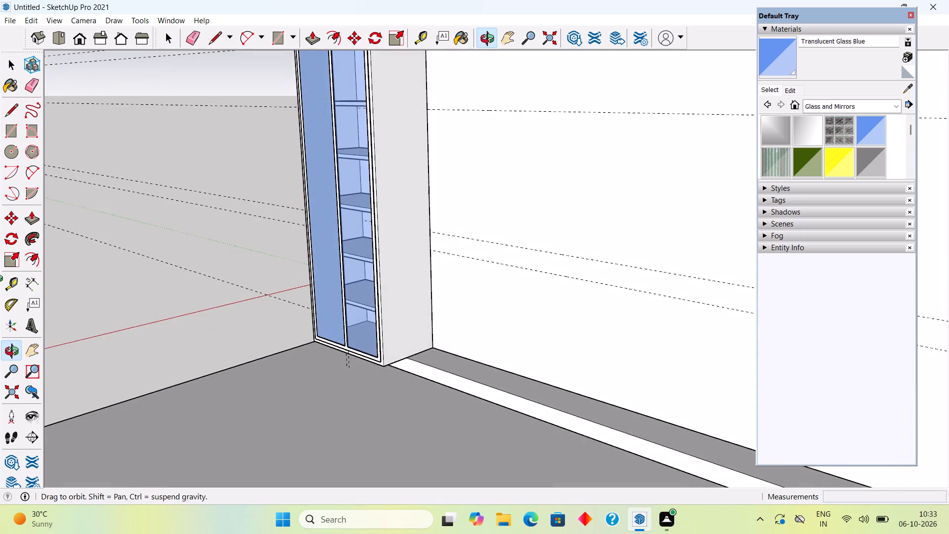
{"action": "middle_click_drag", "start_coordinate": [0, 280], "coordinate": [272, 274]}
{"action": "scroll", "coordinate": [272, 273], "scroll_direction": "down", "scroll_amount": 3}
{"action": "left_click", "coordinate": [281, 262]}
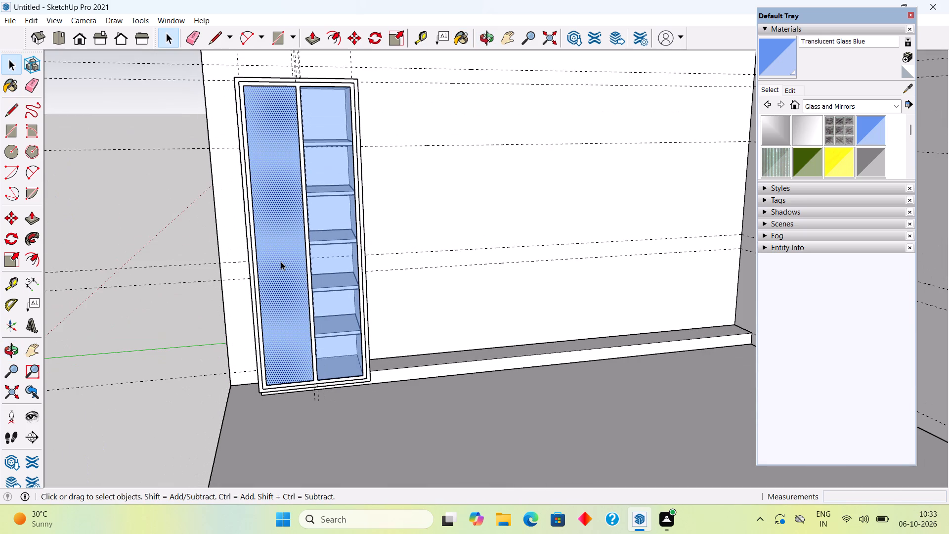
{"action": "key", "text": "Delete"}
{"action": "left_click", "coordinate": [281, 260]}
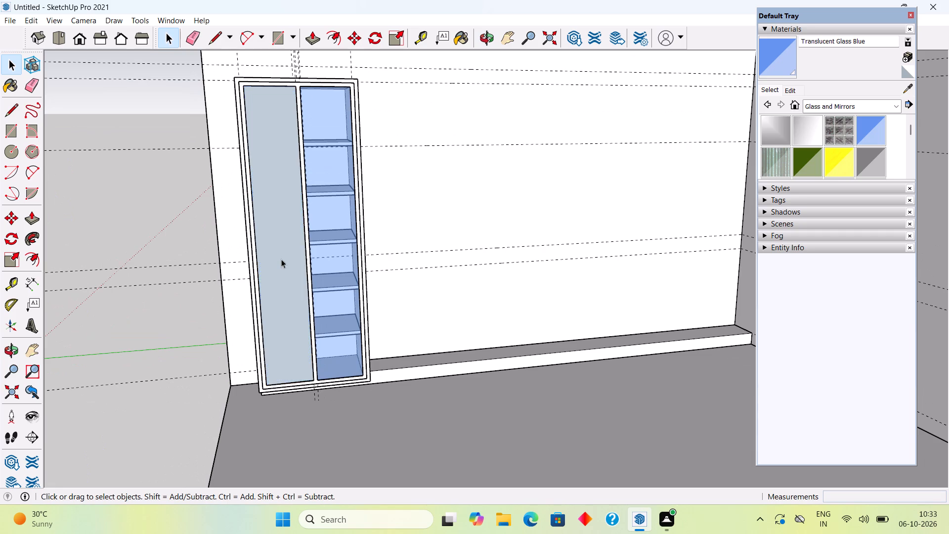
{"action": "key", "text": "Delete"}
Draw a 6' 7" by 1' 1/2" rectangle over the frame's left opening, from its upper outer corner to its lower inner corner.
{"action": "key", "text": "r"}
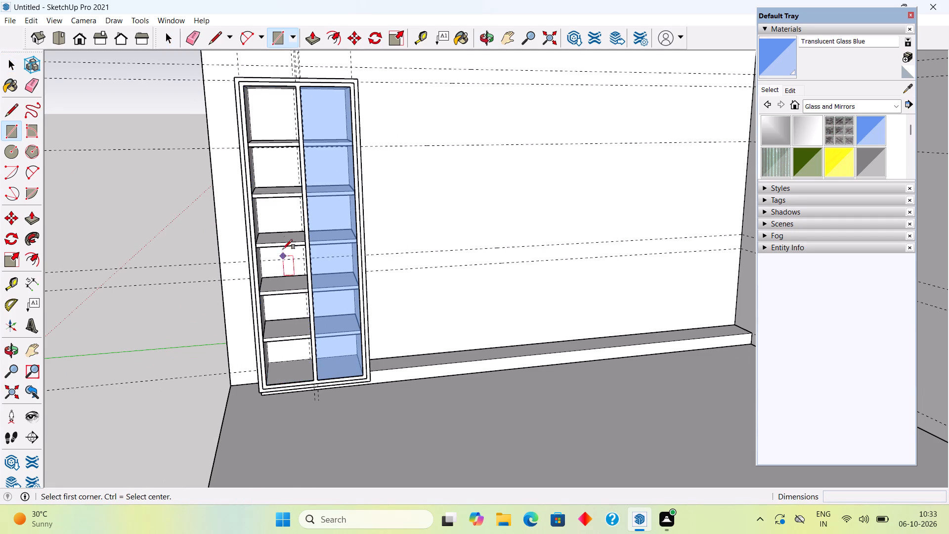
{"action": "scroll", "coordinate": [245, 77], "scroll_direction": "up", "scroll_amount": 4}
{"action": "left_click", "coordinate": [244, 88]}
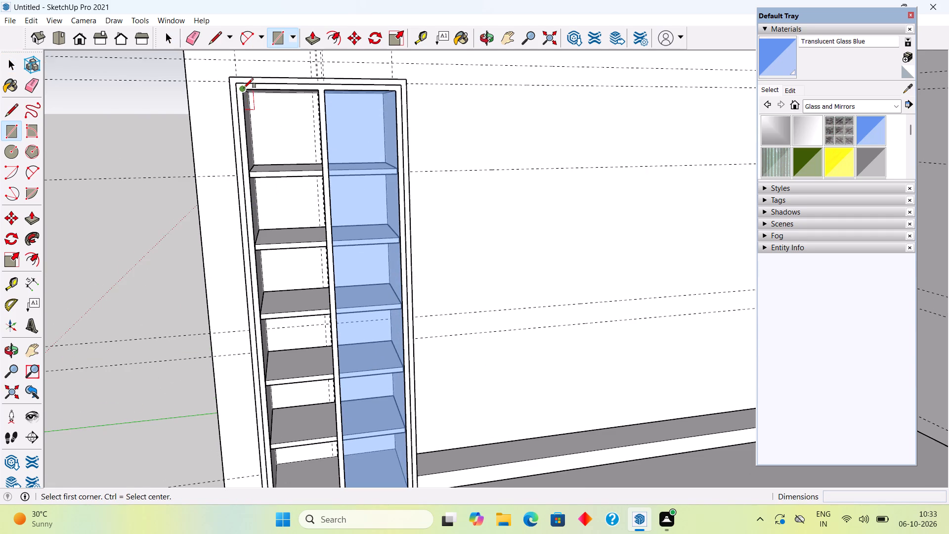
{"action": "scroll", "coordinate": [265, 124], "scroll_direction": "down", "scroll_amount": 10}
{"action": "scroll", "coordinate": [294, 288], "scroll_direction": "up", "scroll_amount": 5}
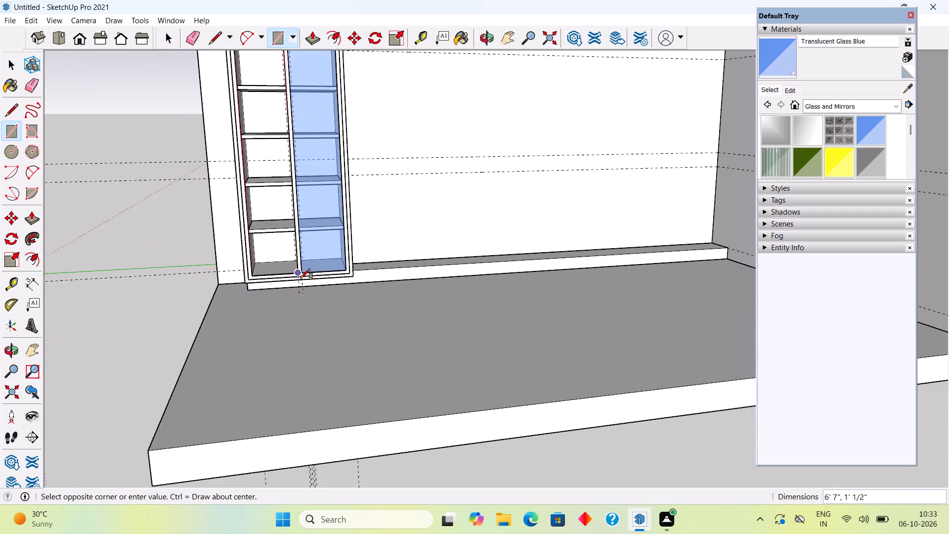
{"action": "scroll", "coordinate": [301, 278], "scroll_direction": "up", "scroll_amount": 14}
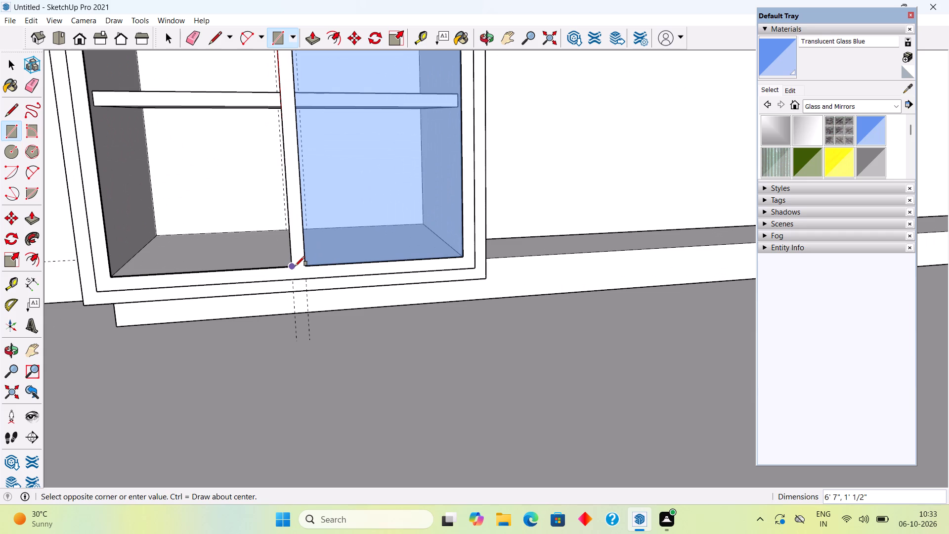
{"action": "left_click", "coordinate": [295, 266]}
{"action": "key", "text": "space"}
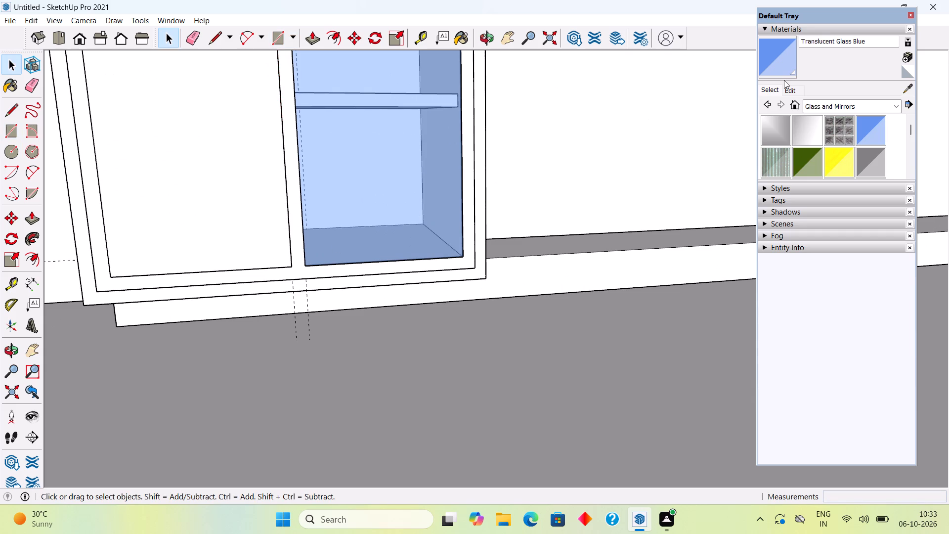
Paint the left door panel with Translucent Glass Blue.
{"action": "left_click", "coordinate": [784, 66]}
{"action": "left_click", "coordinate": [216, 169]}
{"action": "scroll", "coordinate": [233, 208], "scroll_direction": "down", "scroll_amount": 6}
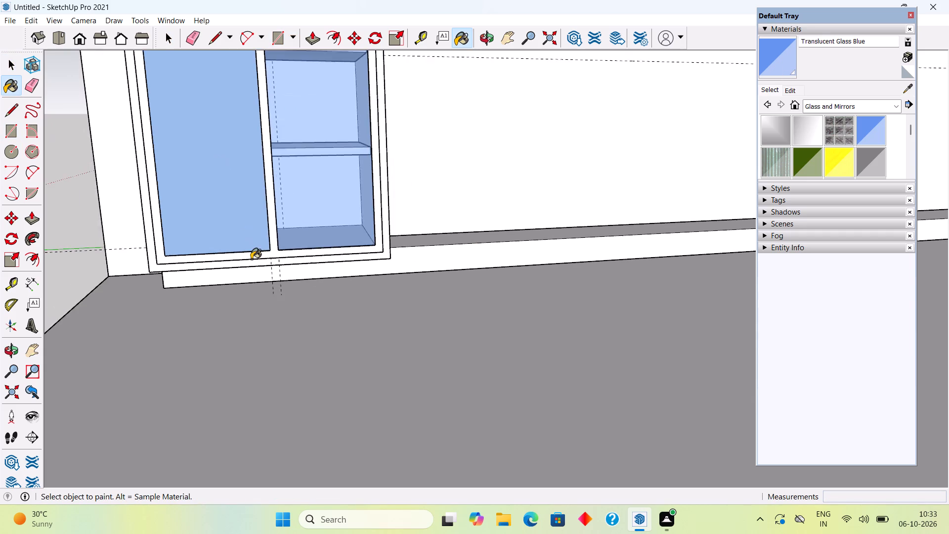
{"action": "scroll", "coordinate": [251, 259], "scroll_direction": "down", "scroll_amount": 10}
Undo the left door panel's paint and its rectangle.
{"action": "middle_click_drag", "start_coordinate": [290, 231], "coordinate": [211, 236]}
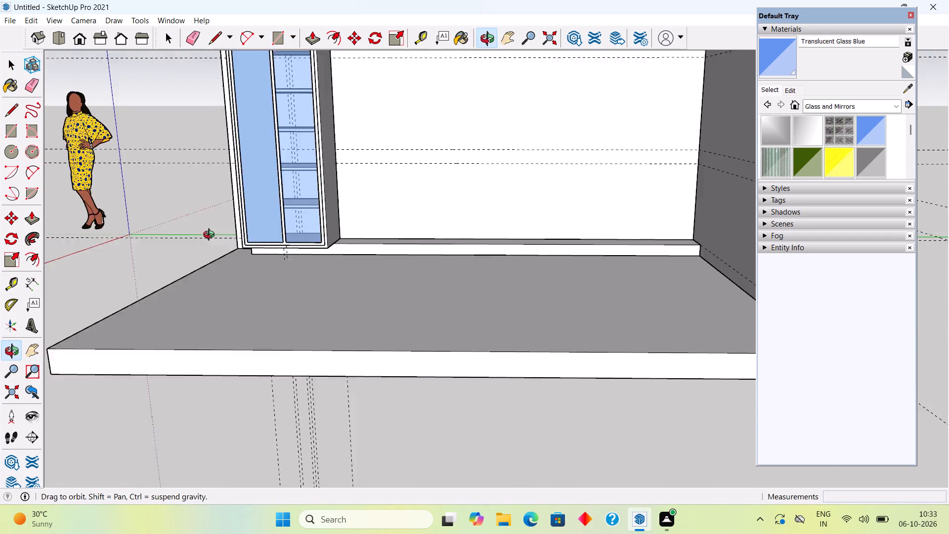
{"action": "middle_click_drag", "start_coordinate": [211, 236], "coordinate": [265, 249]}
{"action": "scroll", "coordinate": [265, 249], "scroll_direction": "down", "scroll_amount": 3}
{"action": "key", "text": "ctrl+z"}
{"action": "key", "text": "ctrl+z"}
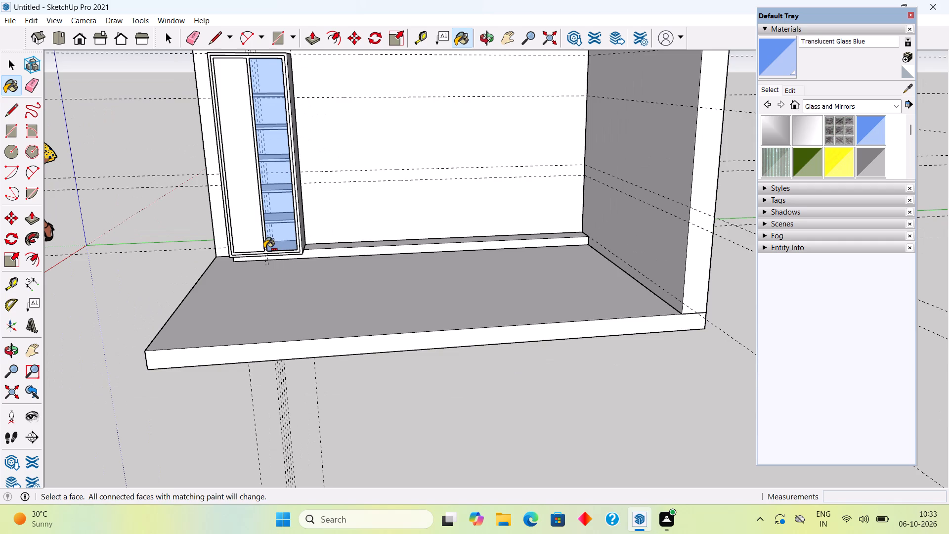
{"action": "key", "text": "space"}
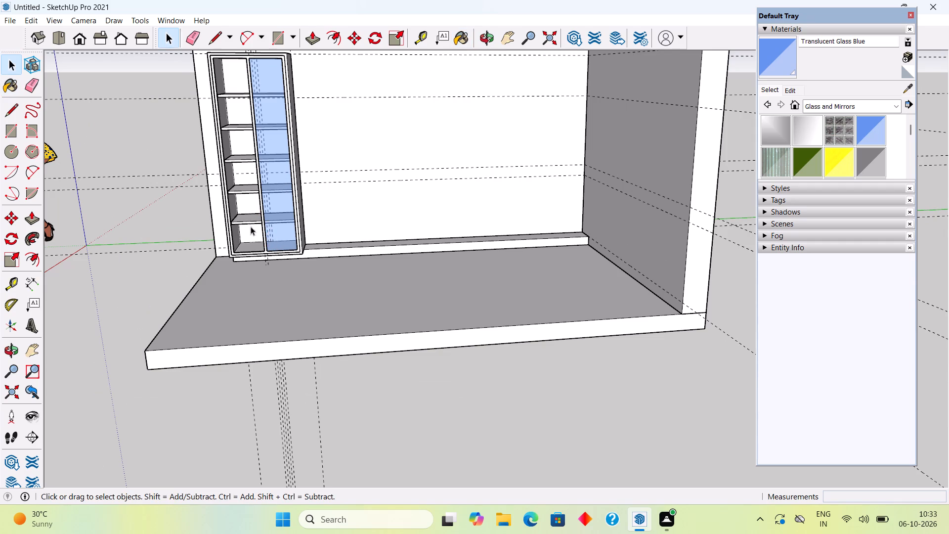
Make a group of the right glass door panel's face and its edges.
{"action": "scroll", "coordinate": [241, 216], "scroll_direction": "up", "scroll_amount": 10}
{"action": "middle_click_drag", "start_coordinate": [254, 241], "coordinate": [448, 274]}
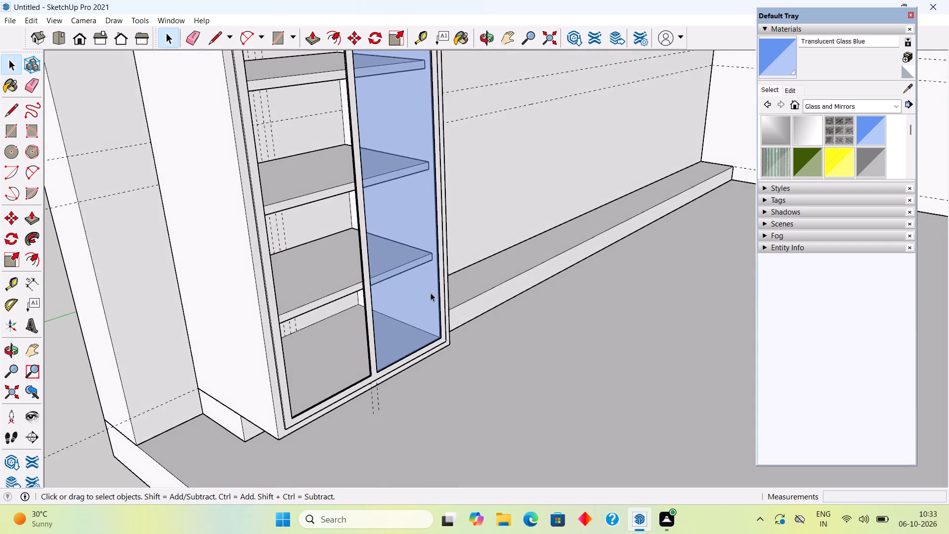
{"action": "scroll", "coordinate": [363, 300], "scroll_direction": "up", "scroll_amount": 4}
{"action": "left_click", "coordinate": [399, 287]}
{"action": "triple_click", "coordinate": [399, 287]}
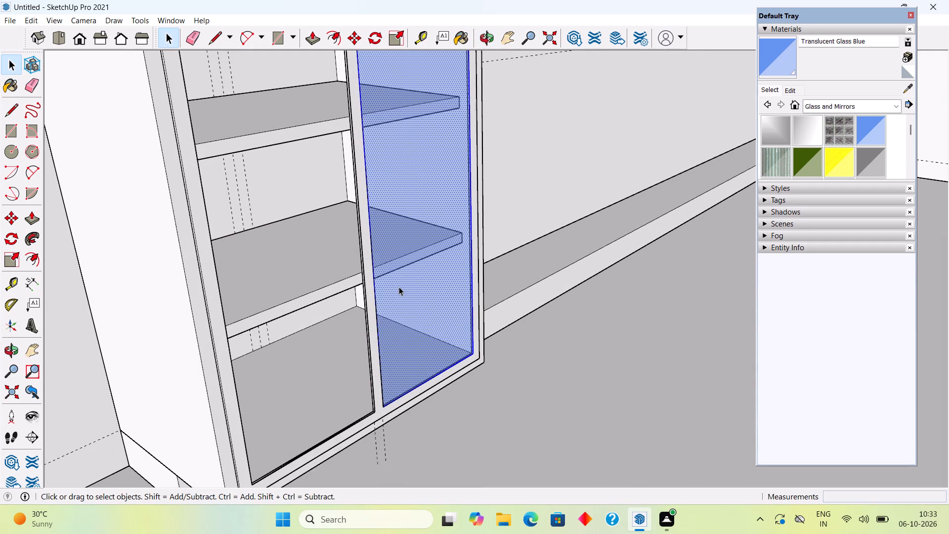
{"action": "right_click", "coordinate": [399, 287]}
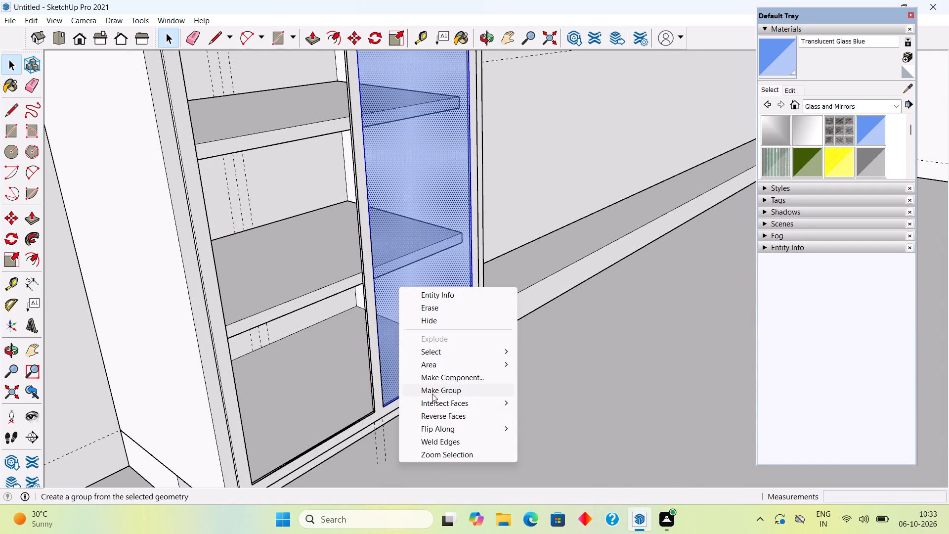
{"action": "left_click", "coordinate": [432, 394]}
Copy the right glass panel group 1' 1 1/2" across into the frame's left opening, matching its lower outer corner.
{"action": "key", "text": "m"}
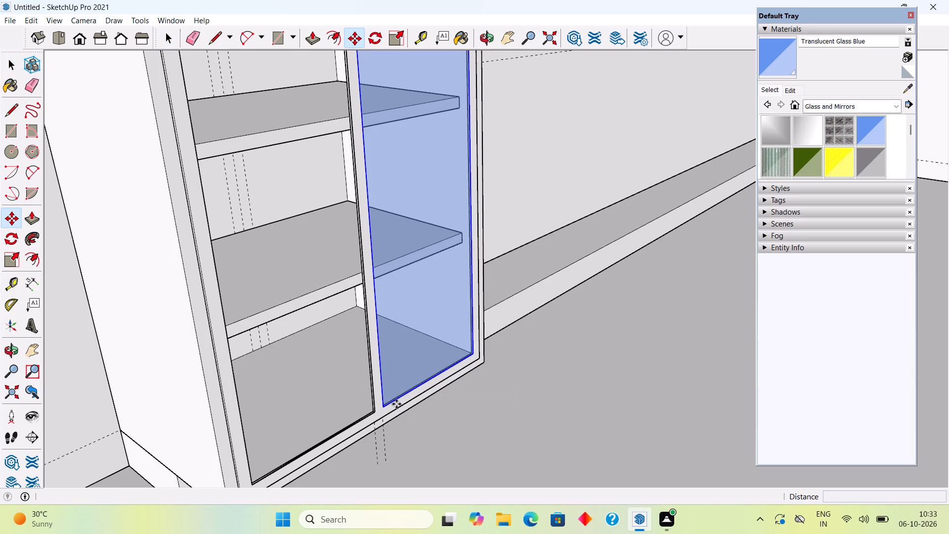
{"action": "left_click", "coordinate": [388, 403]}
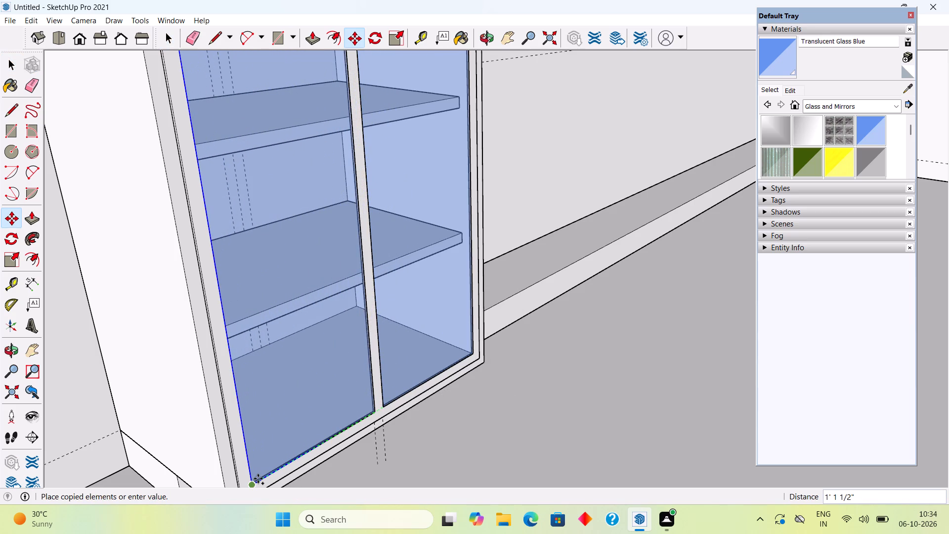
{"action": "left_click", "coordinate": [258, 479]}
{"action": "key", "text": "space"}
{"action": "scroll", "coordinate": [423, 402], "scroll_direction": "down", "scroll_amount": 11}
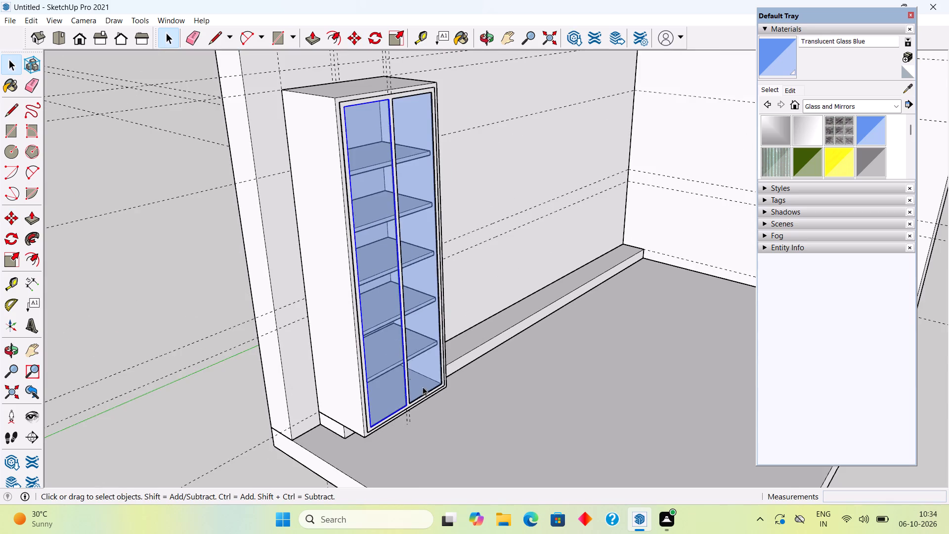
Examine the two blue glass door panels and the shelf unit's front frame from several angles.
{"action": "middle_click_drag", "start_coordinate": [422, 387], "coordinate": [244, 353]}
{"action": "left_click", "coordinate": [203, 296]}
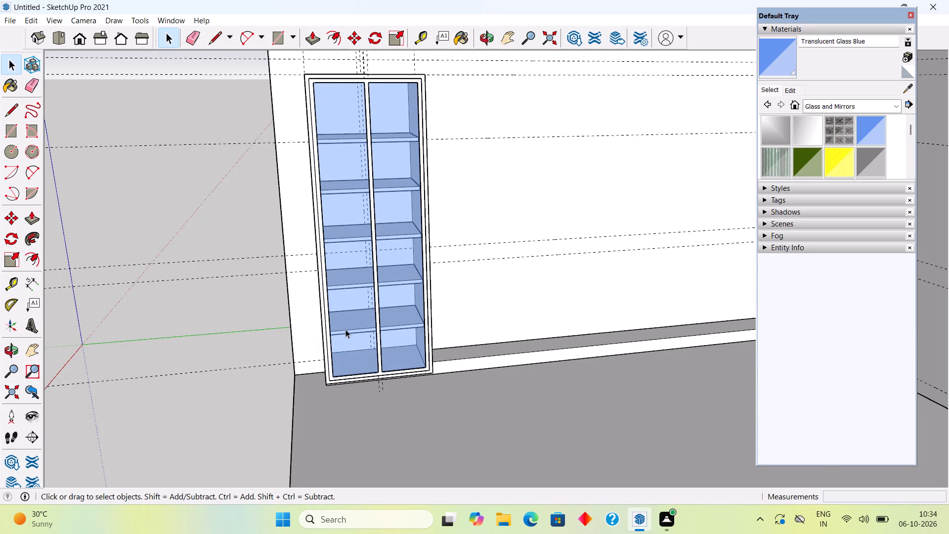
{"action": "scroll", "coordinate": [345, 329], "scroll_direction": "up", "scroll_amount": 5}
{"action": "middle_click_drag", "start_coordinate": [413, 325], "coordinate": [381, 467]}
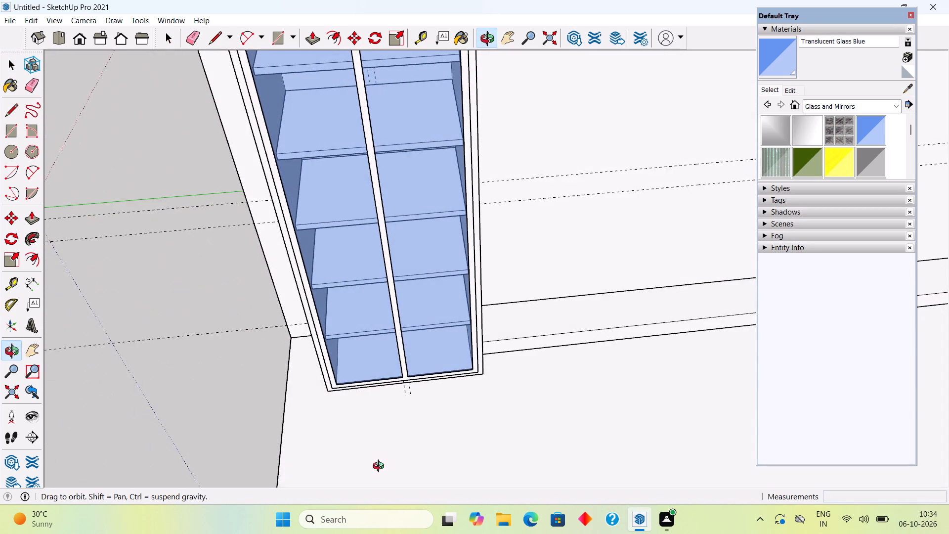
{"action": "middle_click_drag", "start_coordinate": [381, 467], "coordinate": [372, 408]}
{"action": "scroll", "coordinate": [372, 410], "scroll_direction": "down", "scroll_amount": 12}
{"action": "middle_click_drag", "start_coordinate": [396, 394], "coordinate": [423, 258]}
{"action": "scroll", "coordinate": [389, 348], "scroll_direction": "up", "scroll_amount": 2}
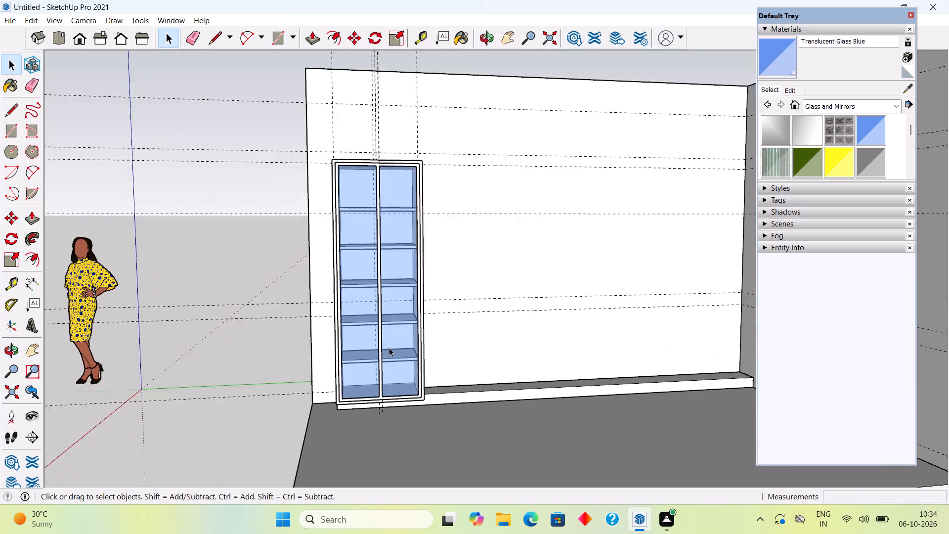
{"action": "scroll", "coordinate": [389, 348], "scroll_direction": "up", "scroll_amount": 4}
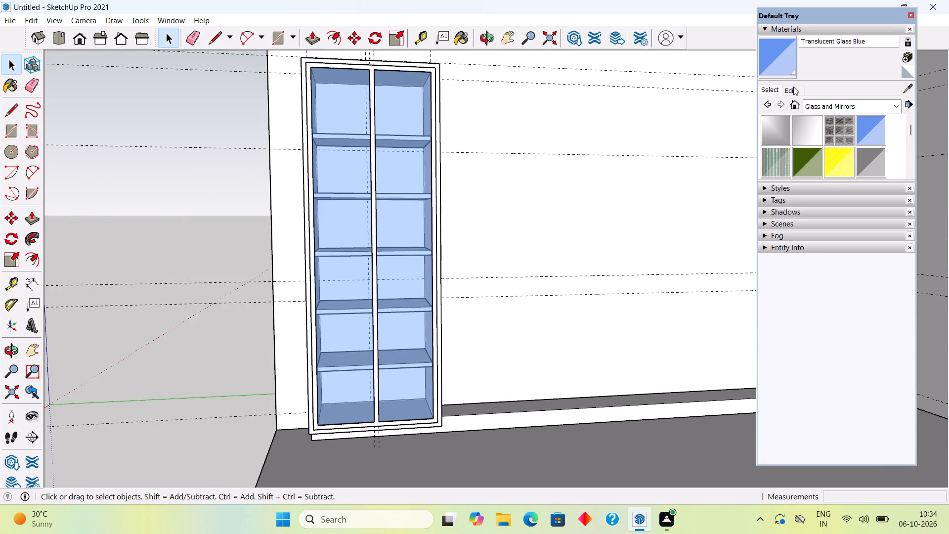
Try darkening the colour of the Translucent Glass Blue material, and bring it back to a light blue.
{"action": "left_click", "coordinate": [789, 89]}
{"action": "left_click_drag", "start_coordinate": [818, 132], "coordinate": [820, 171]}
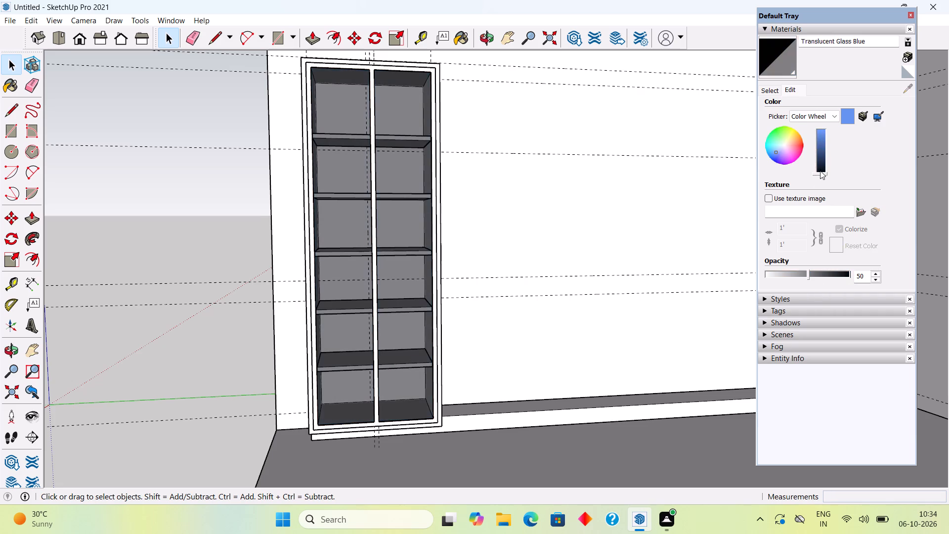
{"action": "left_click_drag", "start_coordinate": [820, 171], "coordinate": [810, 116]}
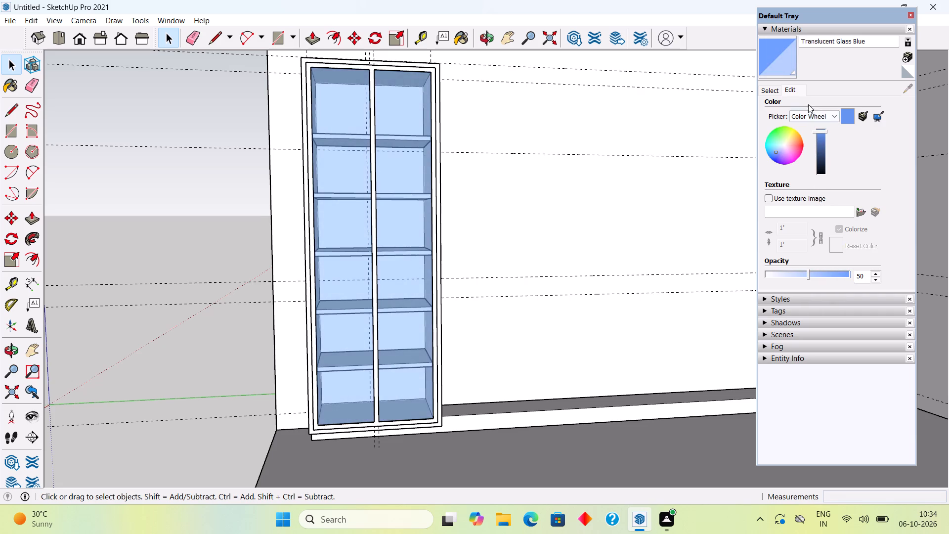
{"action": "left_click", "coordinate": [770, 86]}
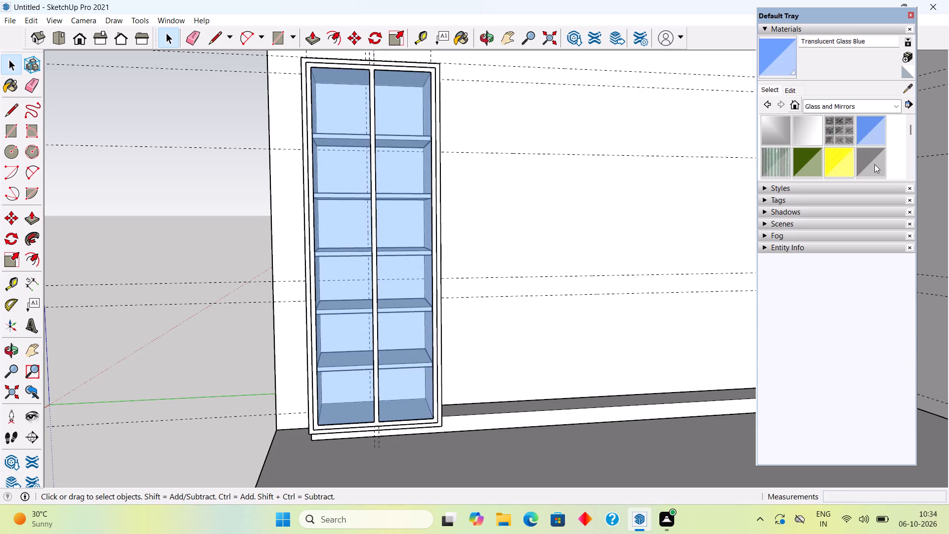
Paint the right door panel's face, inside its group, with Translucent Glass Gray.
{"action": "scroll", "coordinate": [876, 164], "scroll_direction": "down", "scroll_amount": 5}
{"action": "scroll", "coordinate": [876, 164], "scroll_direction": "up", "scroll_amount": 3}
{"action": "scroll", "coordinate": [876, 164], "scroll_direction": "down", "scroll_amount": 1}
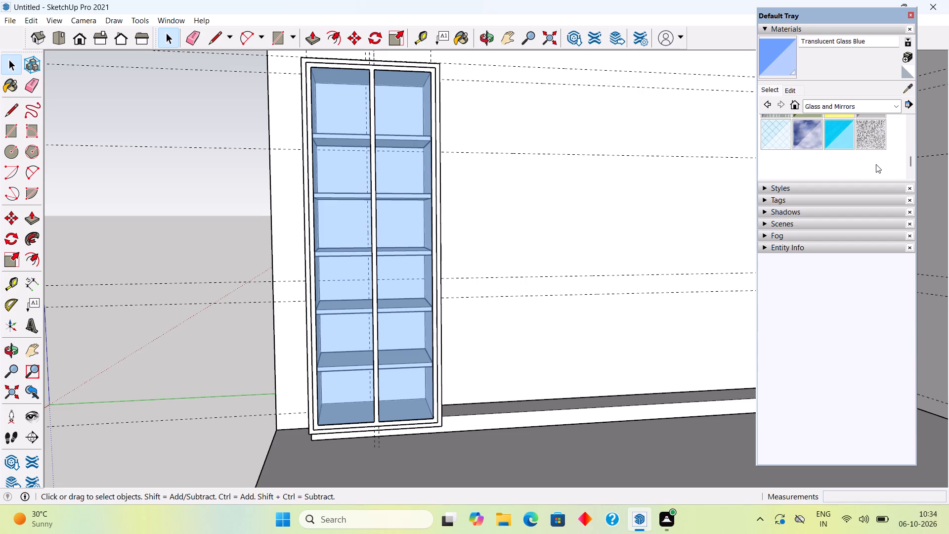
{"action": "scroll", "coordinate": [866, 145], "scroll_direction": "up", "scroll_amount": 1}
{"action": "left_click", "coordinate": [867, 158]}
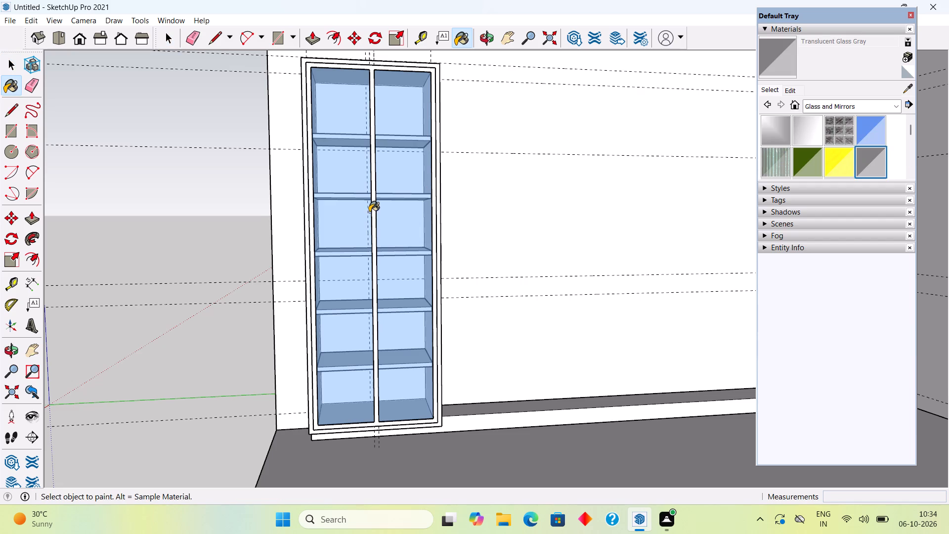
{"action": "left_click", "coordinate": [362, 215]}
{"action": "left_click", "coordinate": [405, 215]}
{"action": "scroll", "coordinate": [405, 215], "scroll_direction": "up", "scroll_amount": 5}
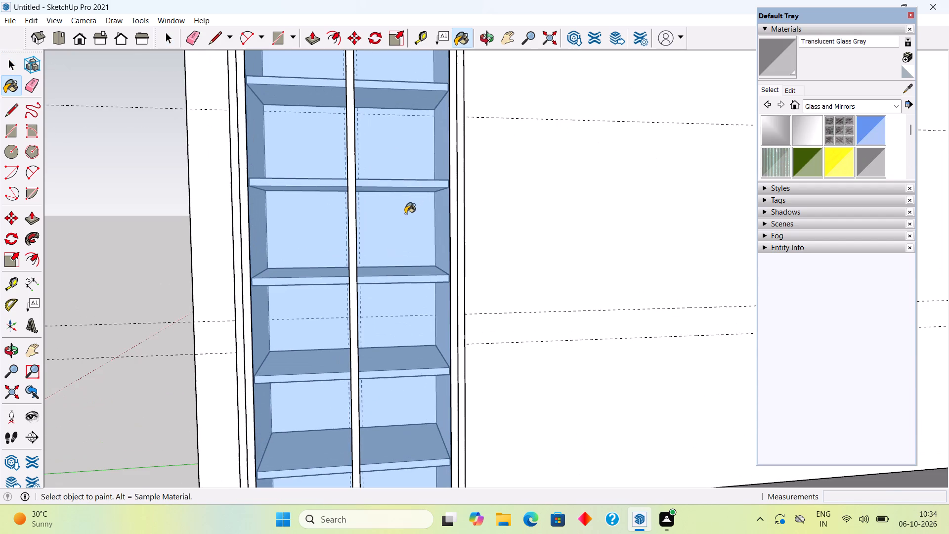
{"action": "left_click", "coordinate": [407, 213]}
{"action": "key", "text": "space"}
{"action": "triple_click", "coordinate": [380, 216]}
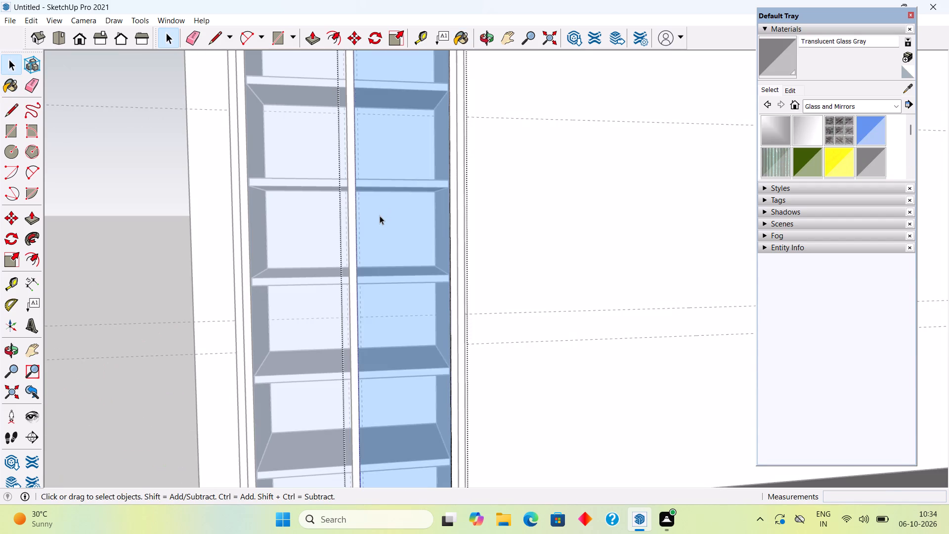
{"action": "left_click", "coordinate": [786, 60]}
{"action": "left_click", "coordinate": [426, 215]}
Paint the left door panel's face, inside its group, with Translucent Glass Gray.
{"action": "left_click", "coordinate": [326, 225]}
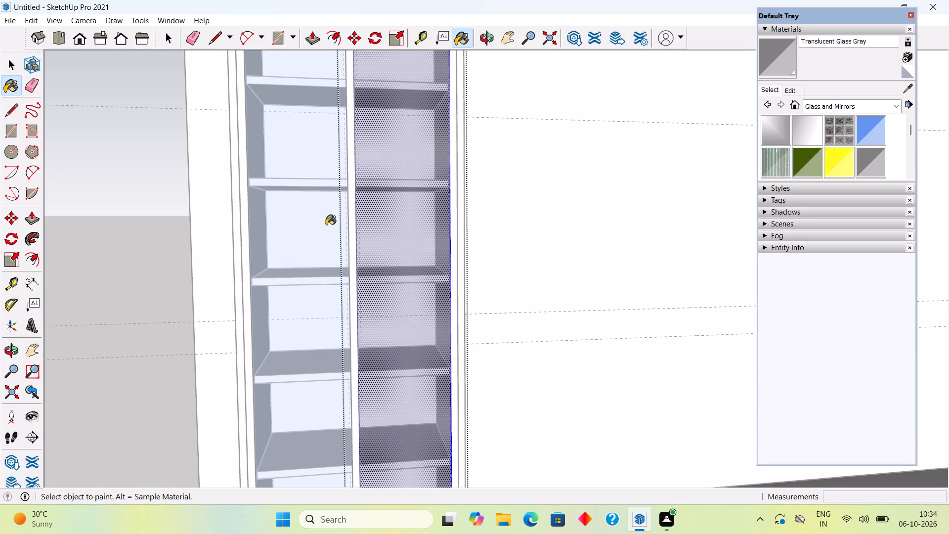
{"action": "scroll", "coordinate": [328, 223], "scroll_direction": "up", "scroll_amount": 5}
{"action": "left_click", "coordinate": [329, 220]}
{"action": "key", "text": "space"}
{"action": "double_click", "coordinate": [329, 220]}
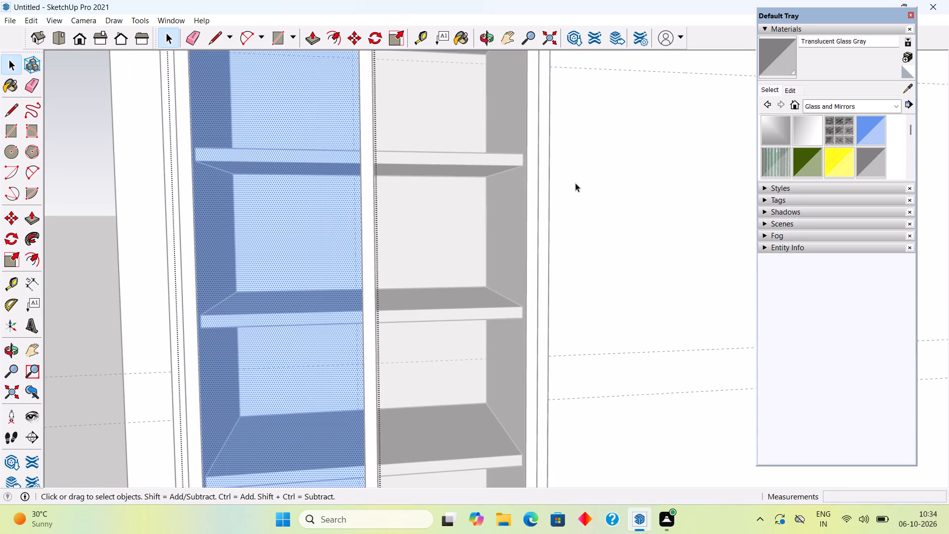
{"action": "left_click", "coordinate": [767, 55]}
{"action": "left_click", "coordinate": [329, 218]}
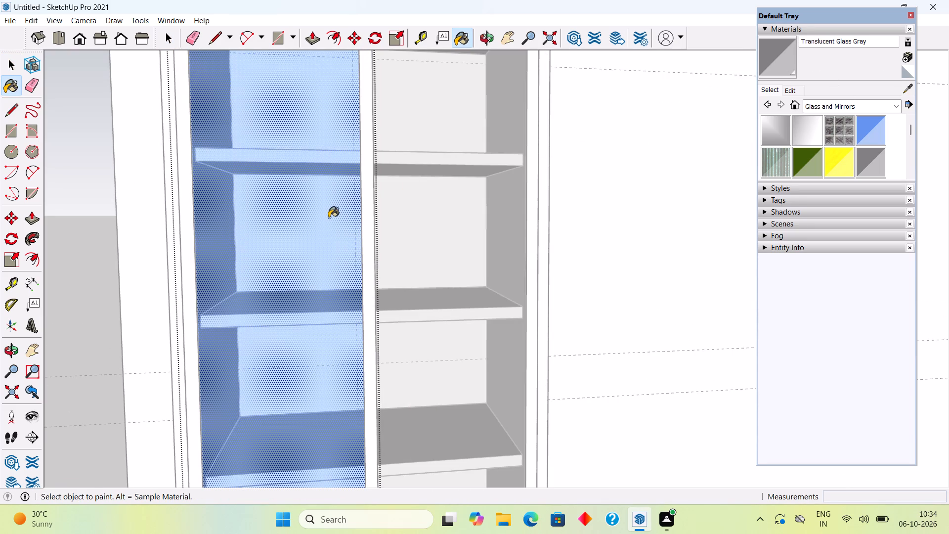
{"action": "scroll", "coordinate": [329, 218], "scroll_direction": "down", "scroll_amount": 10}
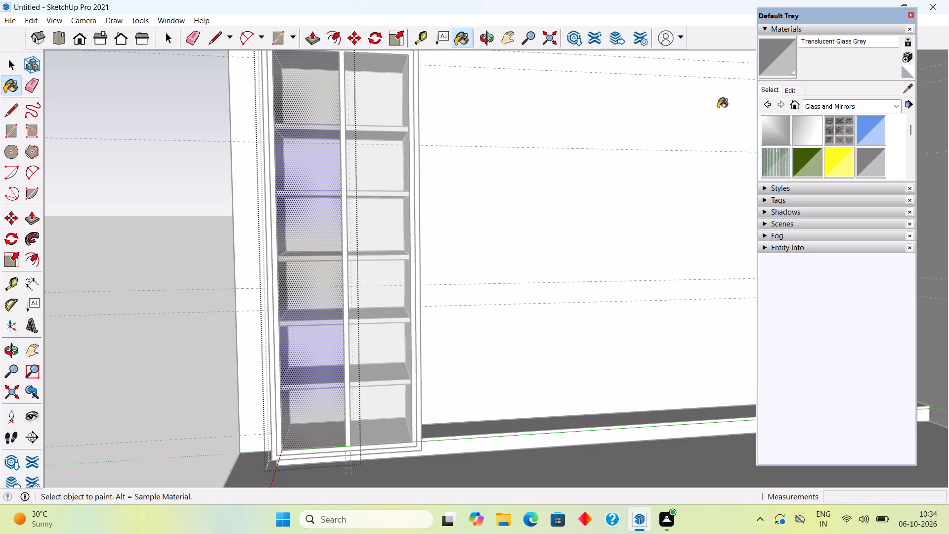
{"action": "key", "text": "space"}
{"action": "left_click", "coordinate": [191, 193]}
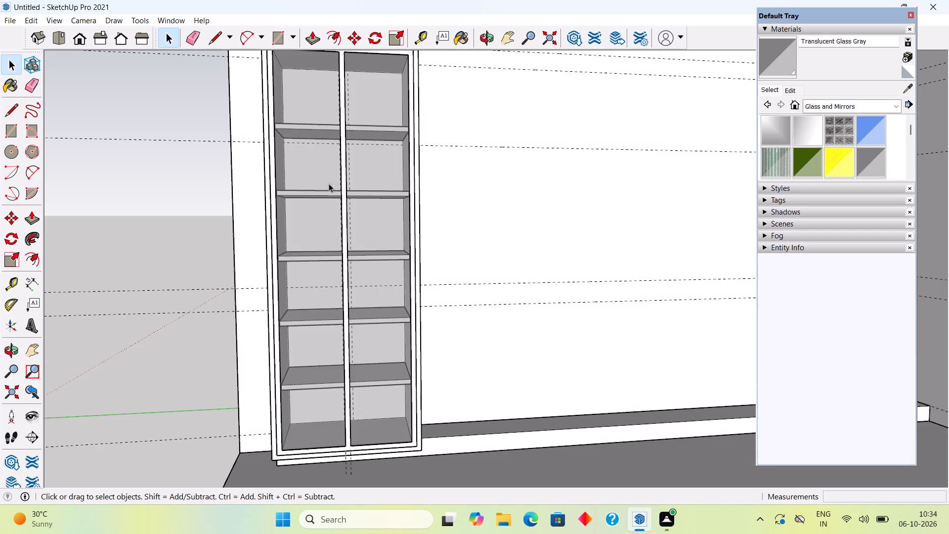
Lighten the Translucent Glass Gray material's colour to white at full brightness.
{"action": "left_click", "coordinate": [789, 89]}
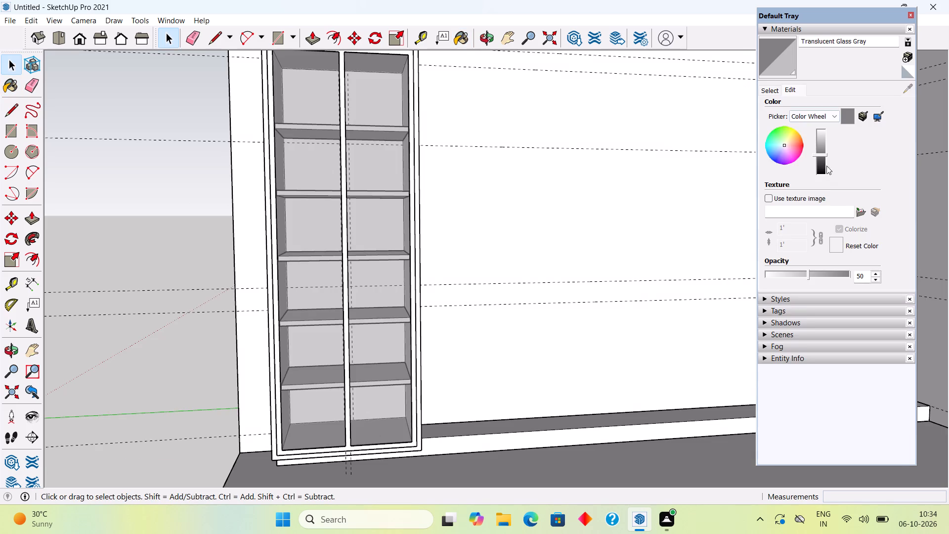
{"action": "left_click_drag", "start_coordinate": [822, 154], "coordinate": [829, 122]}
Examine the lightened glass doors, the shelves behind them and the frame's middle divider from several angles and distances.
{"action": "scroll", "coordinate": [689, 204], "scroll_direction": "down", "scroll_amount": 6}
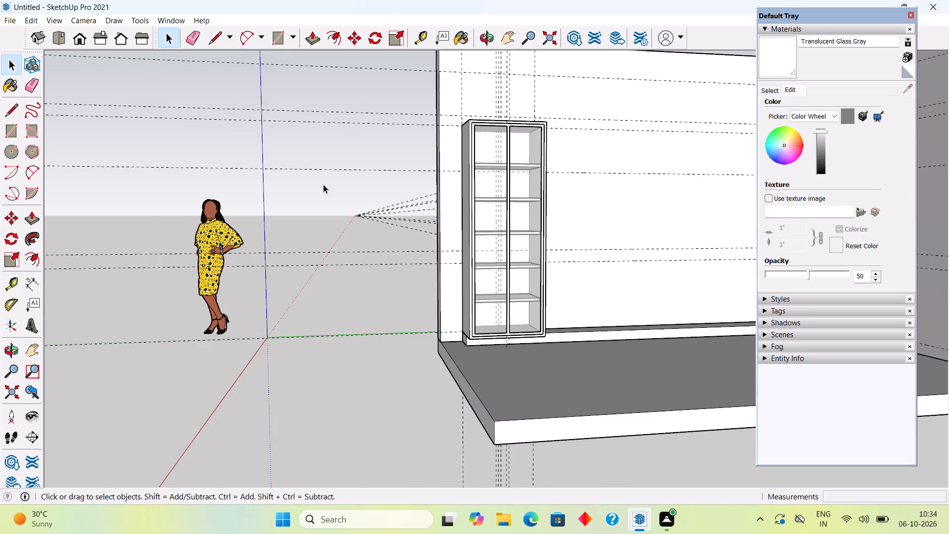
{"action": "left_click", "coordinate": [323, 184]}
{"action": "middle_click_drag", "start_coordinate": [534, 173], "coordinate": [431, 203]}
{"action": "left_click", "coordinate": [425, 200]}
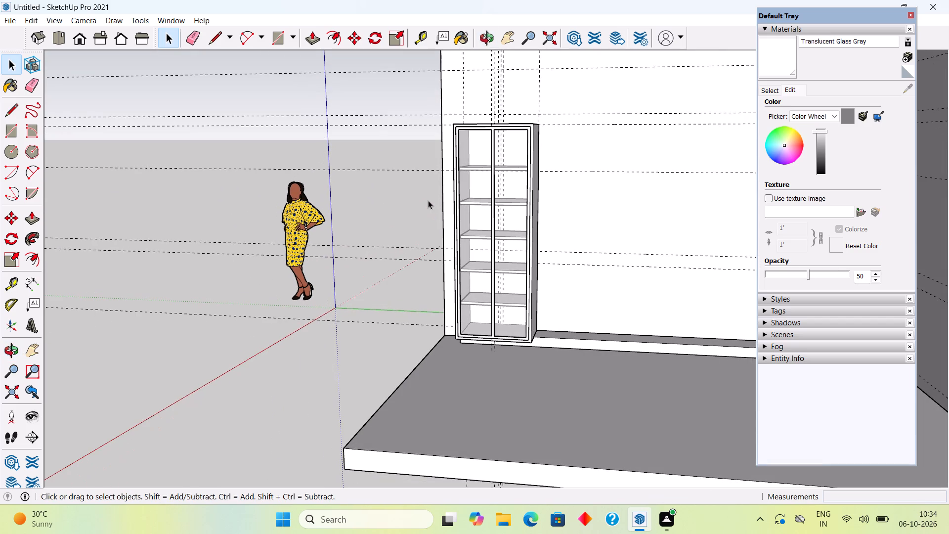
{"action": "scroll", "coordinate": [429, 200], "scroll_direction": "up", "scroll_amount": 5}
{"action": "scroll", "coordinate": [644, 265], "scroll_direction": "up", "scroll_amount": 5}
{"action": "scroll", "coordinate": [588, 277], "scroll_direction": "up", "scroll_amount": 4}
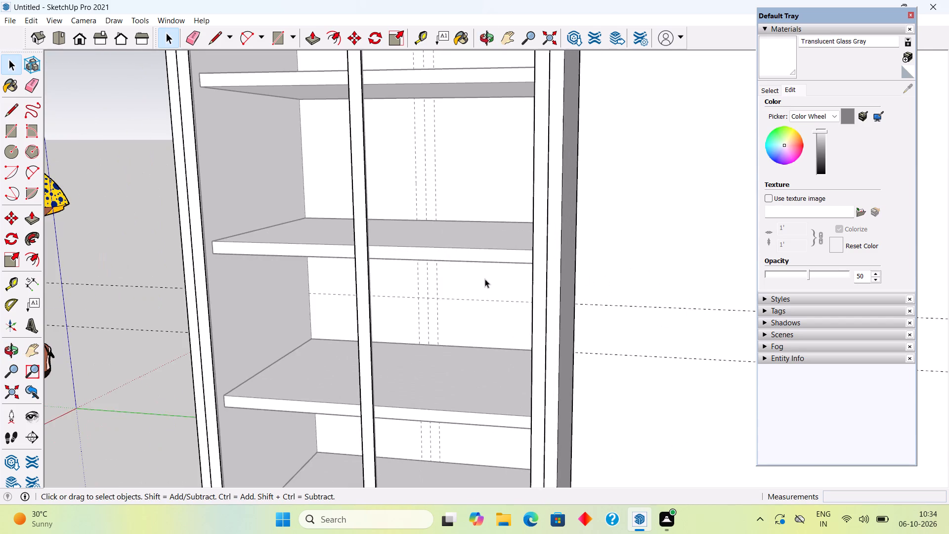
{"action": "middle_click_drag", "start_coordinate": [482, 279], "coordinate": [648, 407]}
{"action": "scroll", "coordinate": [637, 406], "scroll_direction": "down", "scroll_amount": 2}
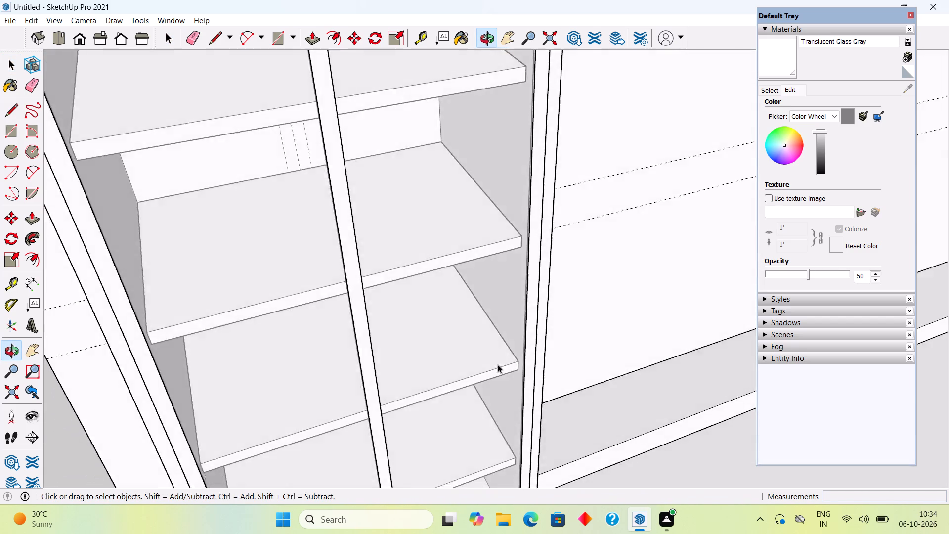
{"action": "scroll", "coordinate": [399, 267], "scroll_direction": "down", "scroll_amount": 10}
{"action": "middle_click_drag", "start_coordinate": [395, 267], "coordinate": [346, 197]}
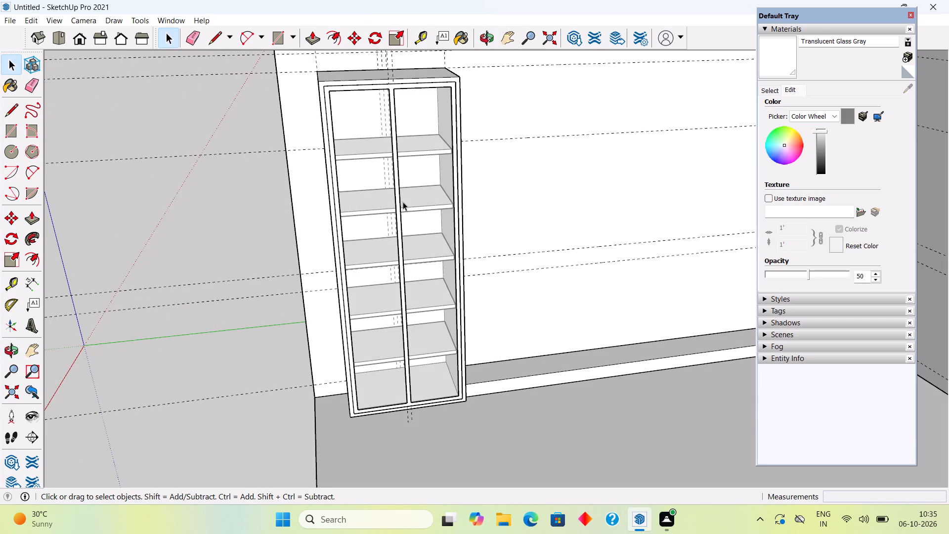
{"action": "scroll", "coordinate": [403, 202], "scroll_direction": "up", "scroll_amount": 4}
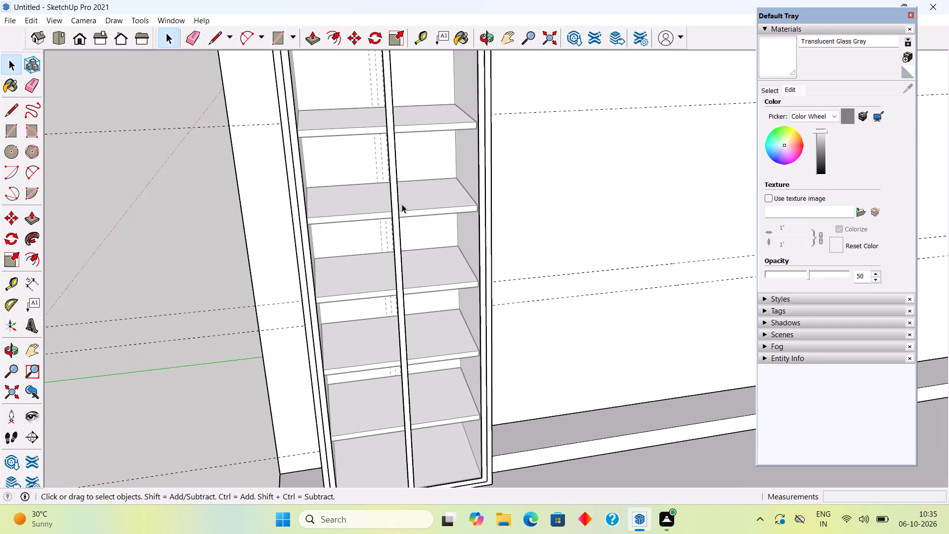
{"action": "scroll", "coordinate": [401, 208], "scroll_direction": "up", "scroll_amount": 4}
{"action": "scroll", "coordinate": [401, 208], "scroll_direction": "down", "scroll_amount": 7}
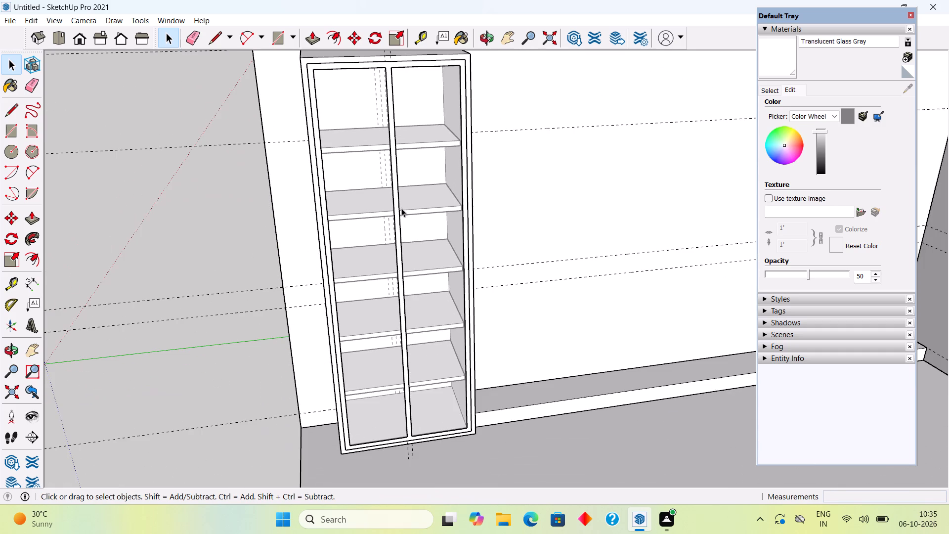
{"action": "left_click", "coordinate": [397, 232]}
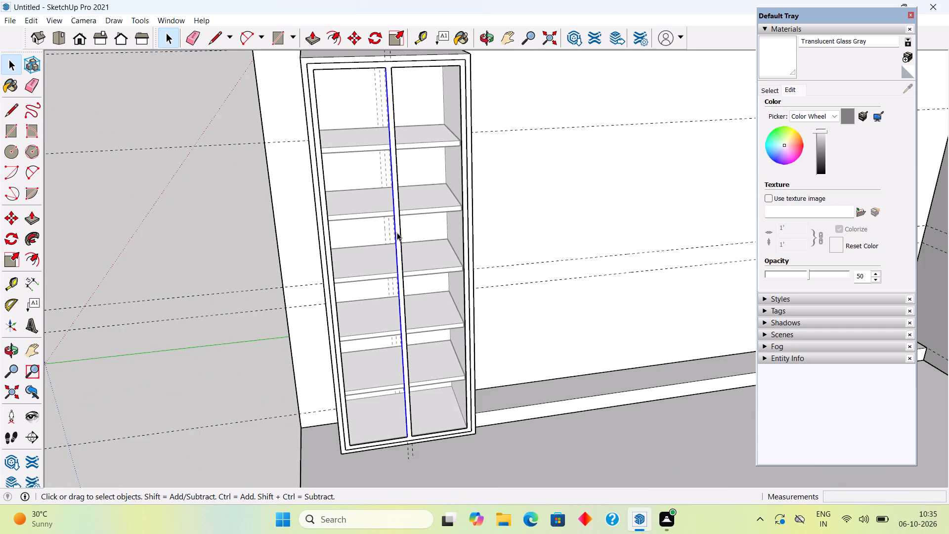
{"action": "triple_click", "coordinate": [397, 232]}
{"action": "triple_click", "coordinate": [397, 232]}
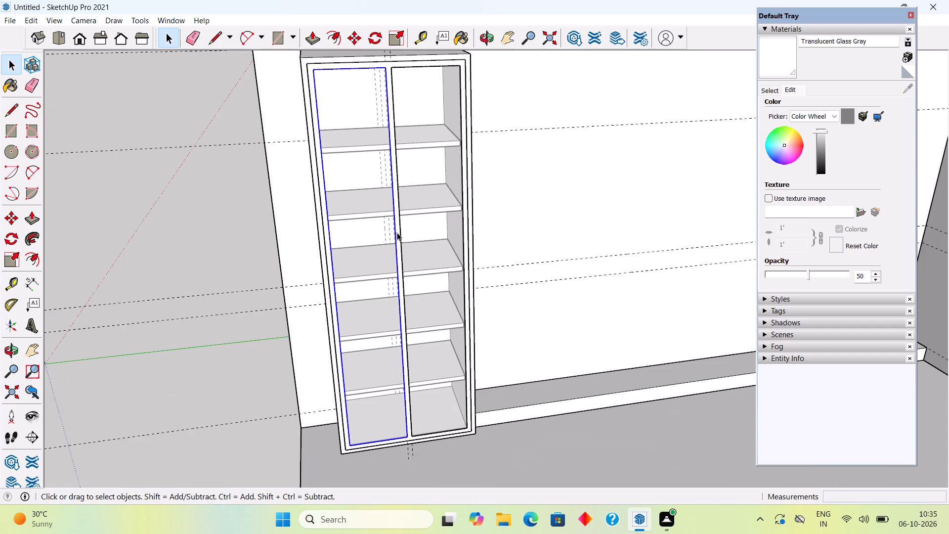
{"action": "left_click", "coordinate": [208, 271]}
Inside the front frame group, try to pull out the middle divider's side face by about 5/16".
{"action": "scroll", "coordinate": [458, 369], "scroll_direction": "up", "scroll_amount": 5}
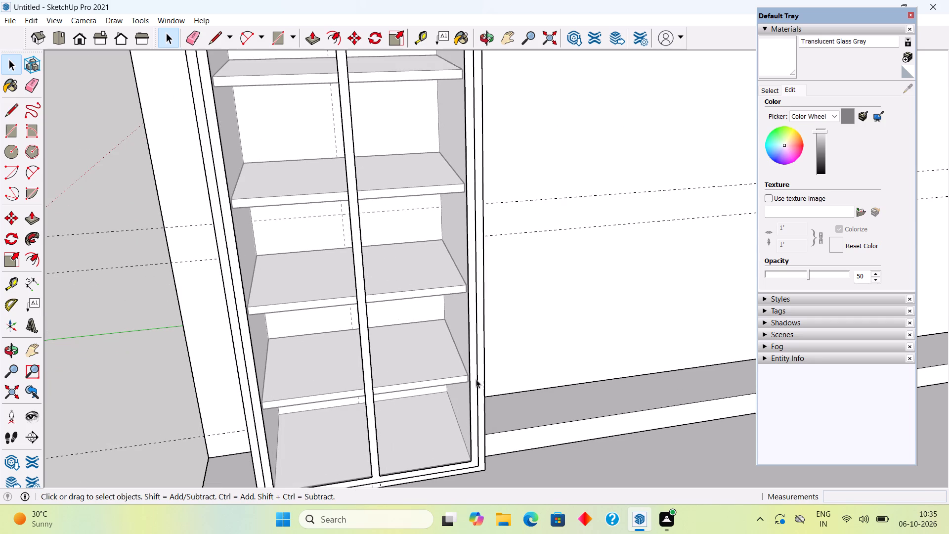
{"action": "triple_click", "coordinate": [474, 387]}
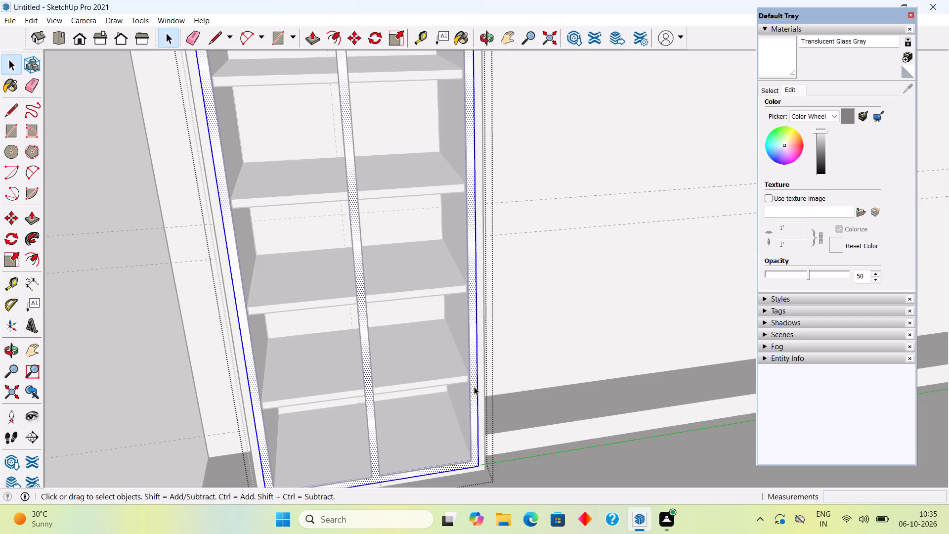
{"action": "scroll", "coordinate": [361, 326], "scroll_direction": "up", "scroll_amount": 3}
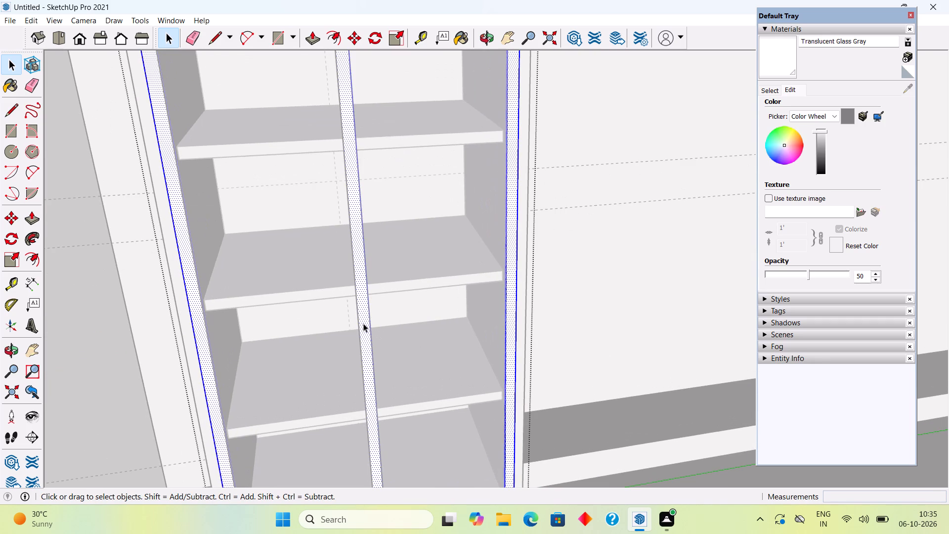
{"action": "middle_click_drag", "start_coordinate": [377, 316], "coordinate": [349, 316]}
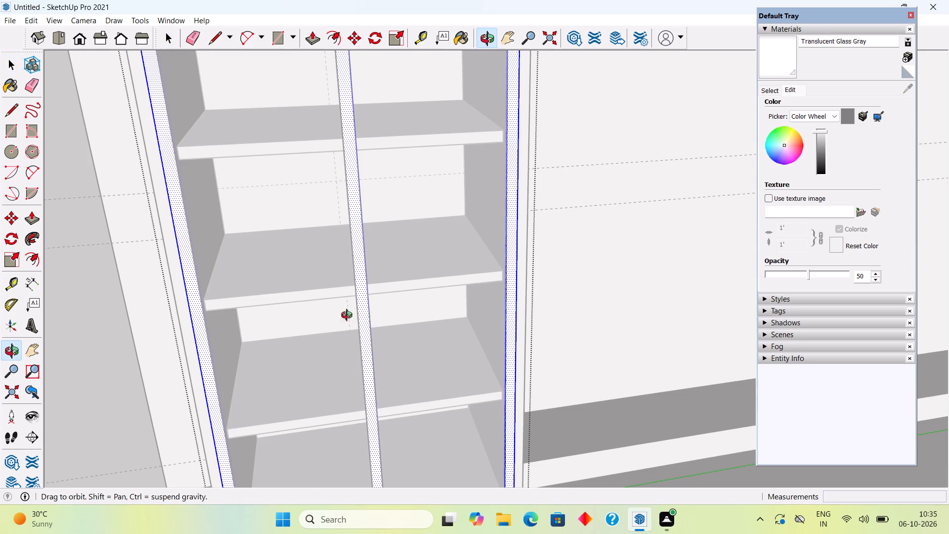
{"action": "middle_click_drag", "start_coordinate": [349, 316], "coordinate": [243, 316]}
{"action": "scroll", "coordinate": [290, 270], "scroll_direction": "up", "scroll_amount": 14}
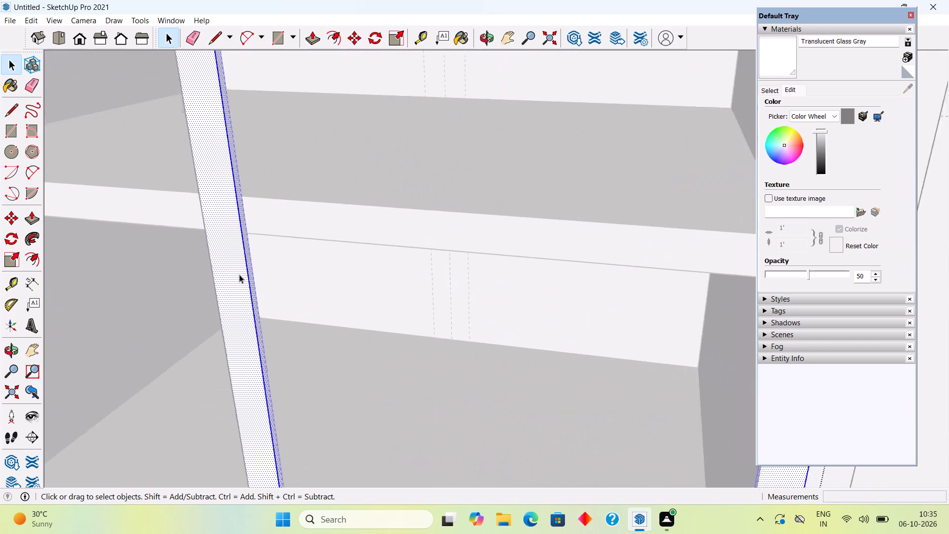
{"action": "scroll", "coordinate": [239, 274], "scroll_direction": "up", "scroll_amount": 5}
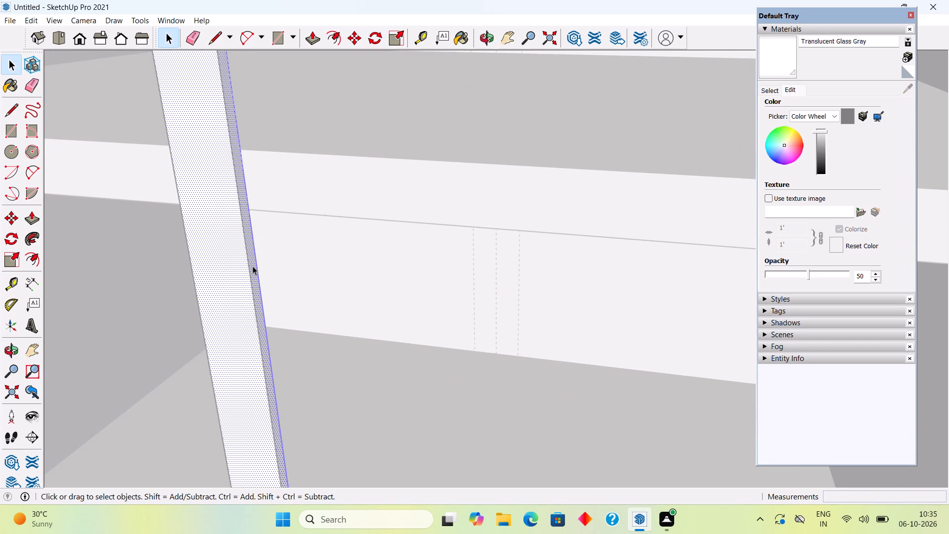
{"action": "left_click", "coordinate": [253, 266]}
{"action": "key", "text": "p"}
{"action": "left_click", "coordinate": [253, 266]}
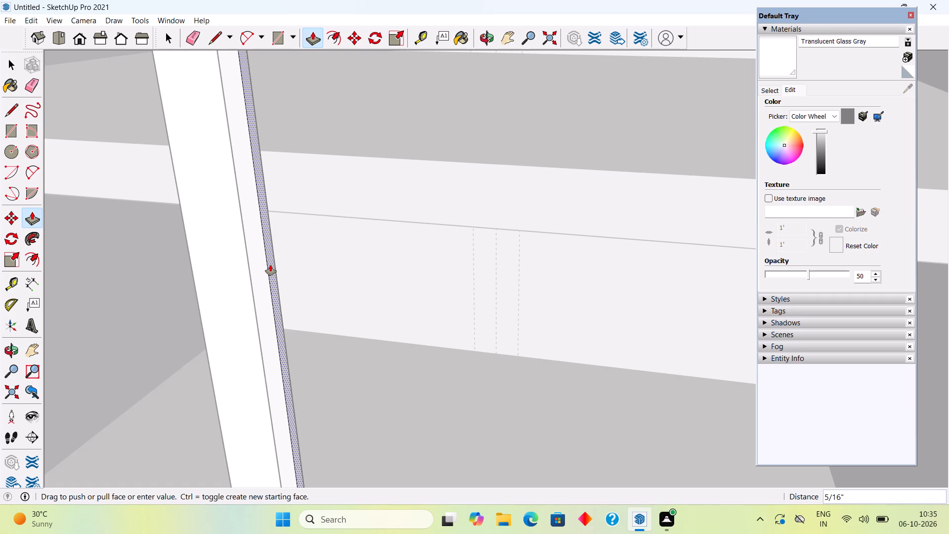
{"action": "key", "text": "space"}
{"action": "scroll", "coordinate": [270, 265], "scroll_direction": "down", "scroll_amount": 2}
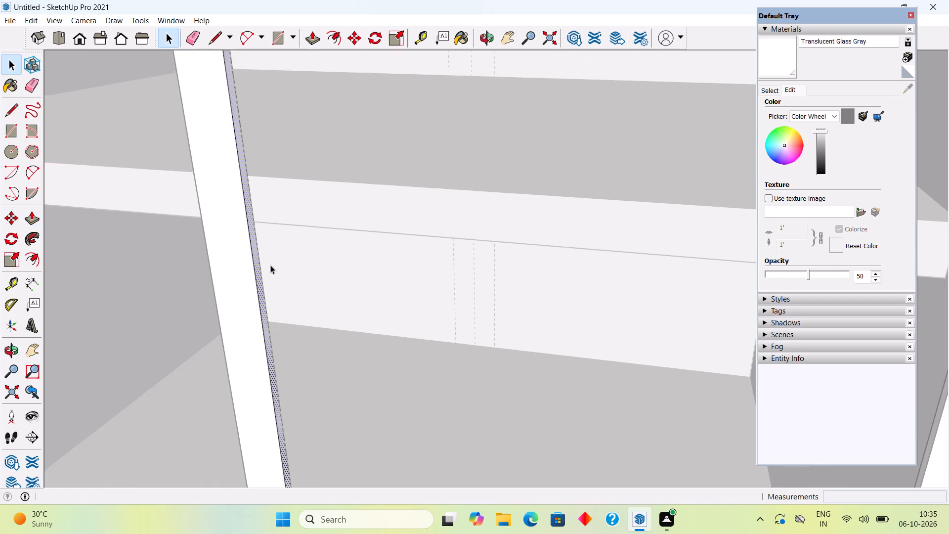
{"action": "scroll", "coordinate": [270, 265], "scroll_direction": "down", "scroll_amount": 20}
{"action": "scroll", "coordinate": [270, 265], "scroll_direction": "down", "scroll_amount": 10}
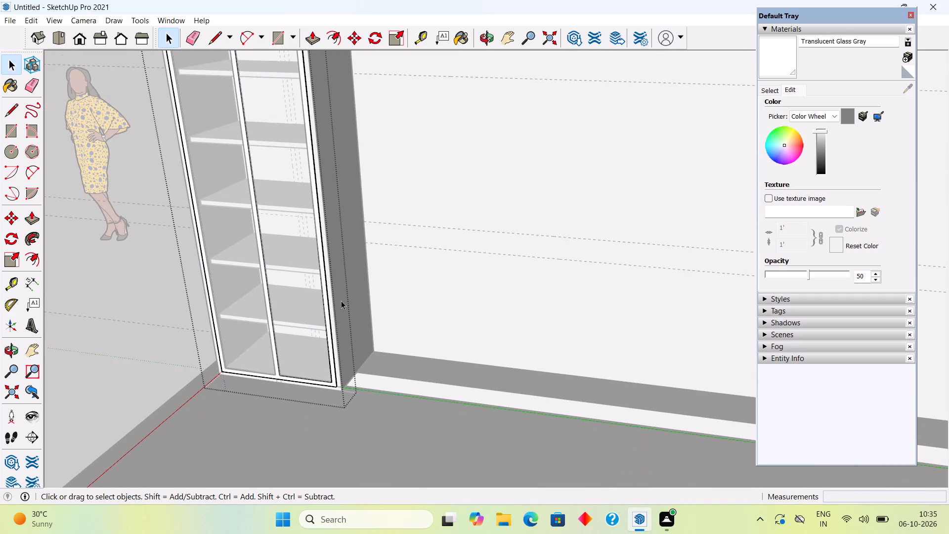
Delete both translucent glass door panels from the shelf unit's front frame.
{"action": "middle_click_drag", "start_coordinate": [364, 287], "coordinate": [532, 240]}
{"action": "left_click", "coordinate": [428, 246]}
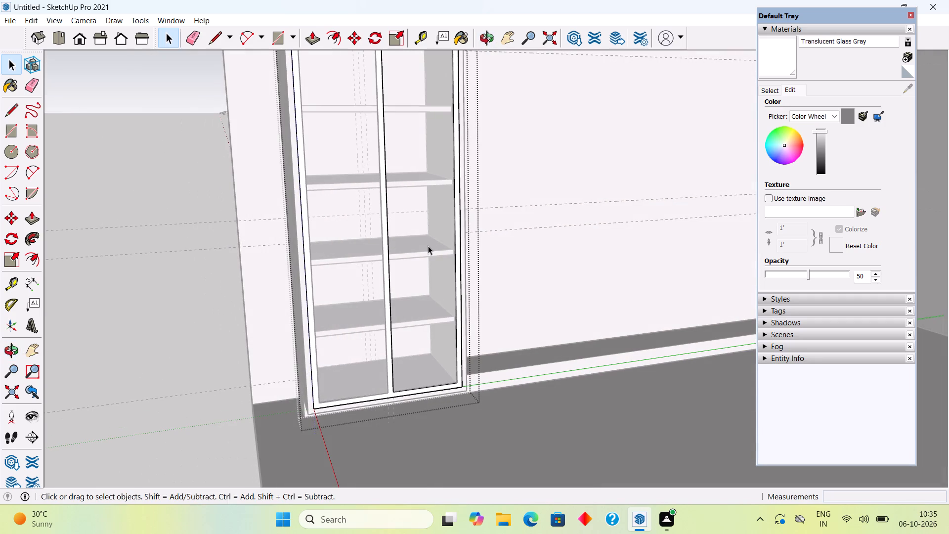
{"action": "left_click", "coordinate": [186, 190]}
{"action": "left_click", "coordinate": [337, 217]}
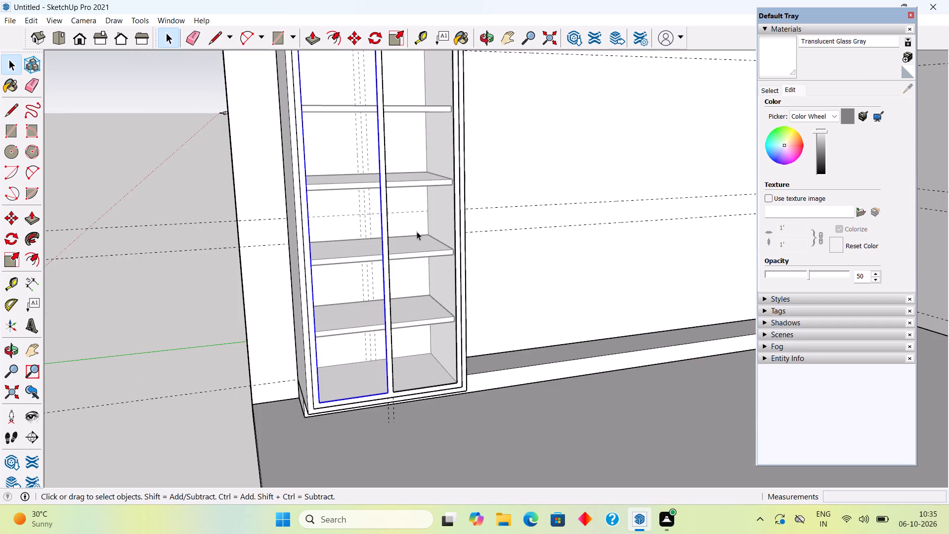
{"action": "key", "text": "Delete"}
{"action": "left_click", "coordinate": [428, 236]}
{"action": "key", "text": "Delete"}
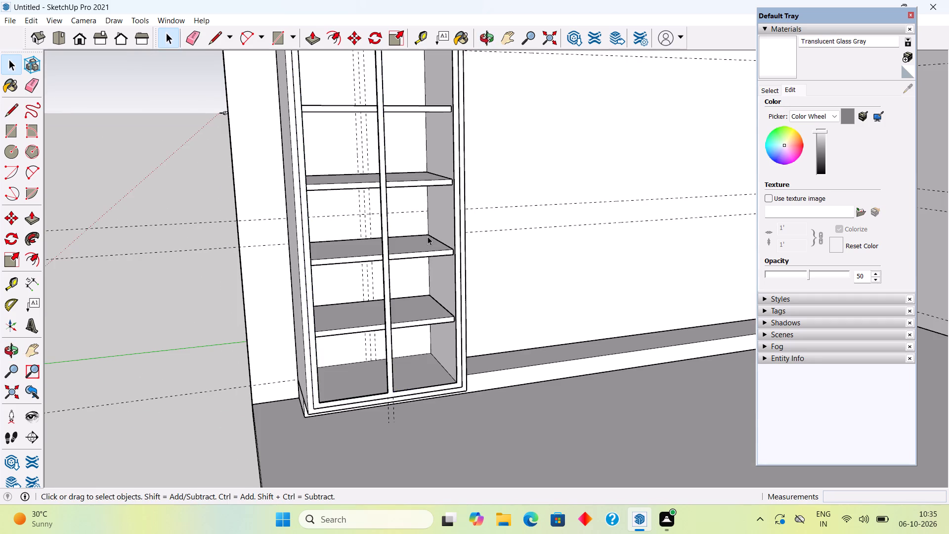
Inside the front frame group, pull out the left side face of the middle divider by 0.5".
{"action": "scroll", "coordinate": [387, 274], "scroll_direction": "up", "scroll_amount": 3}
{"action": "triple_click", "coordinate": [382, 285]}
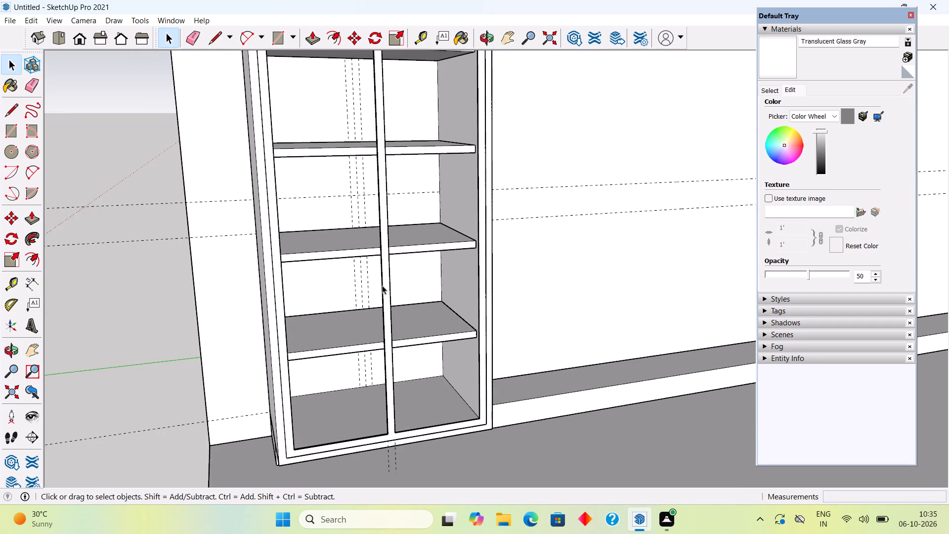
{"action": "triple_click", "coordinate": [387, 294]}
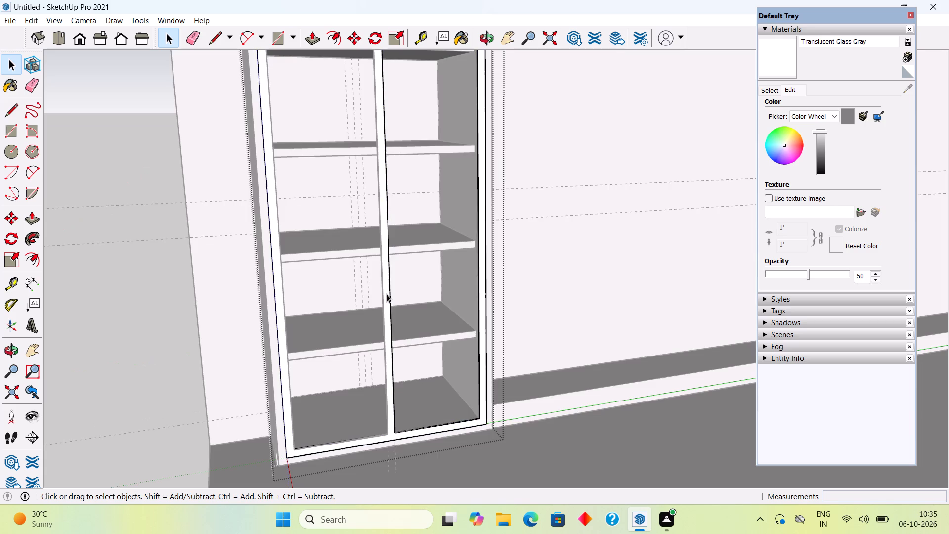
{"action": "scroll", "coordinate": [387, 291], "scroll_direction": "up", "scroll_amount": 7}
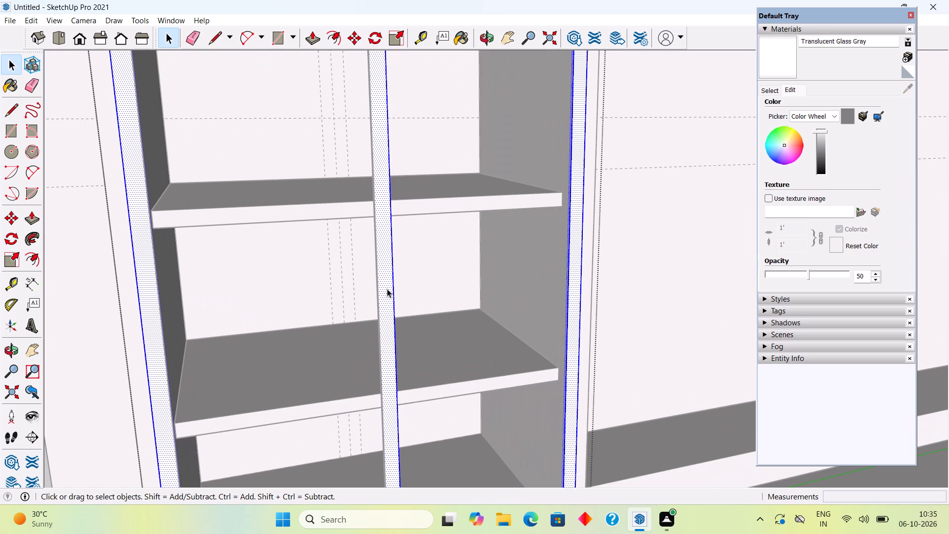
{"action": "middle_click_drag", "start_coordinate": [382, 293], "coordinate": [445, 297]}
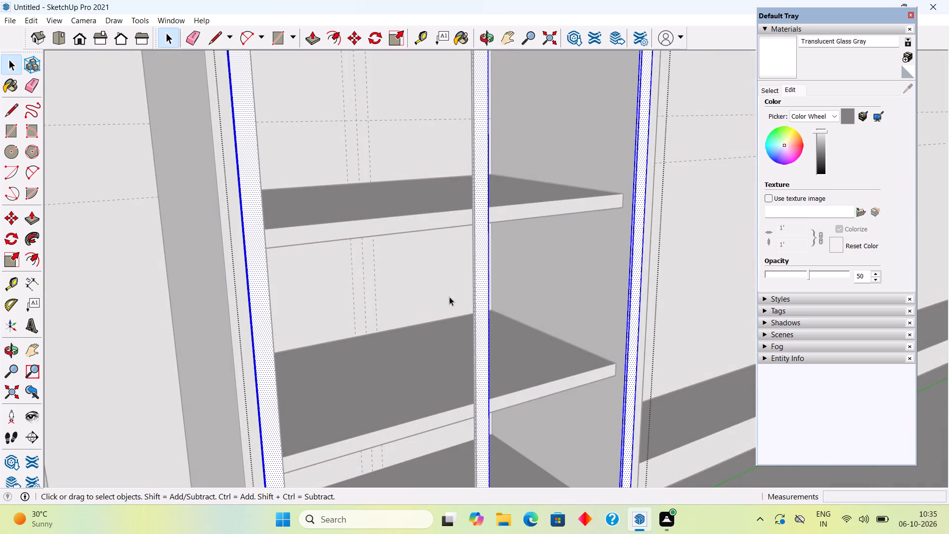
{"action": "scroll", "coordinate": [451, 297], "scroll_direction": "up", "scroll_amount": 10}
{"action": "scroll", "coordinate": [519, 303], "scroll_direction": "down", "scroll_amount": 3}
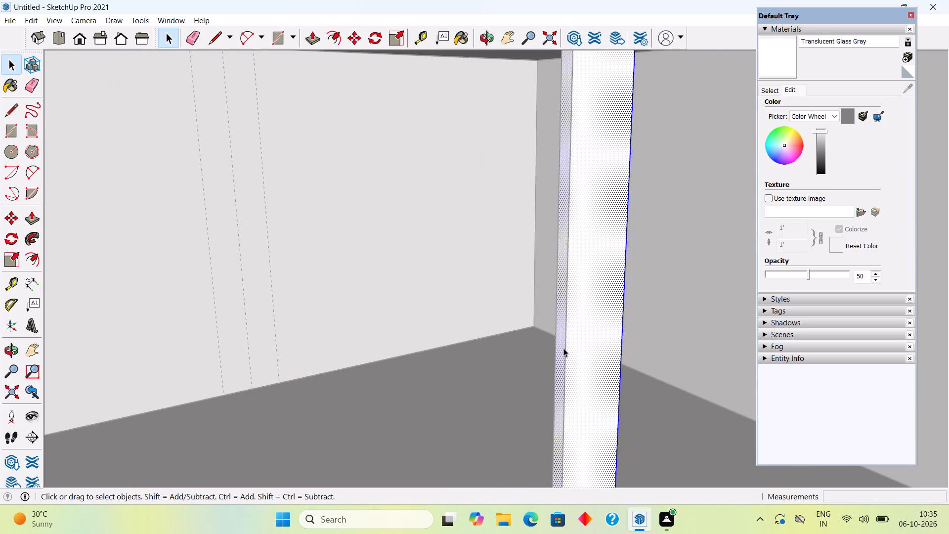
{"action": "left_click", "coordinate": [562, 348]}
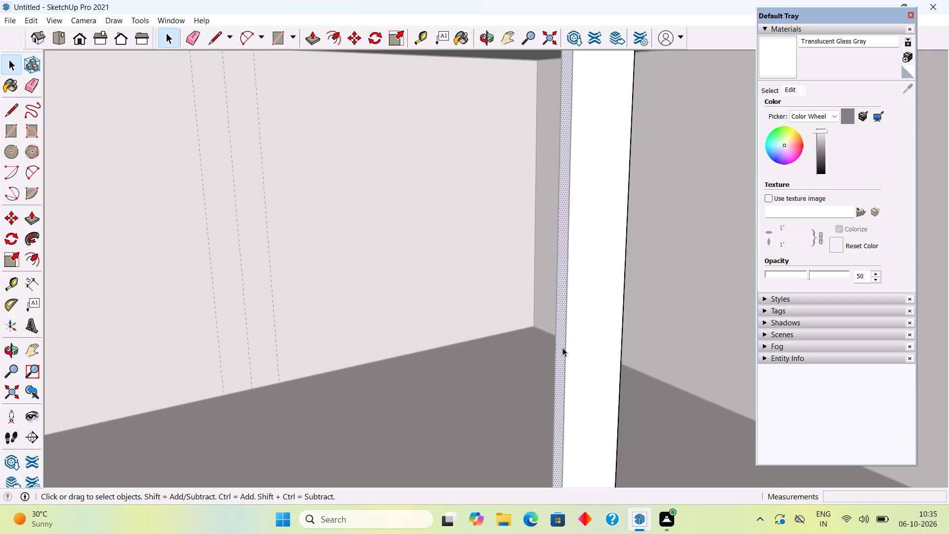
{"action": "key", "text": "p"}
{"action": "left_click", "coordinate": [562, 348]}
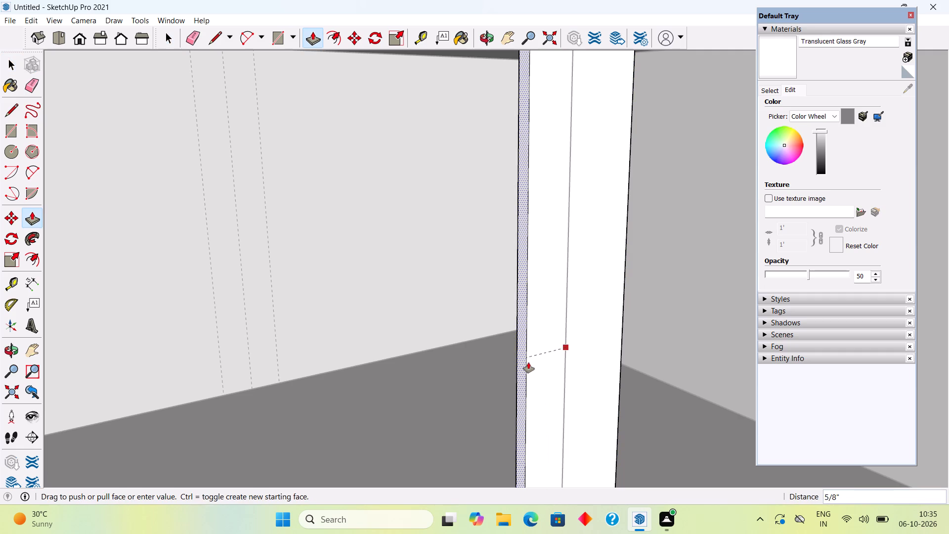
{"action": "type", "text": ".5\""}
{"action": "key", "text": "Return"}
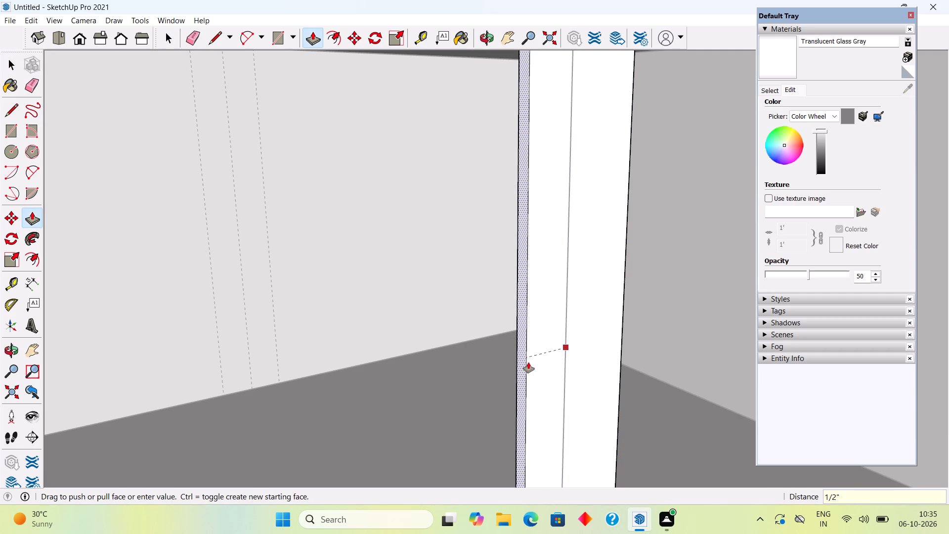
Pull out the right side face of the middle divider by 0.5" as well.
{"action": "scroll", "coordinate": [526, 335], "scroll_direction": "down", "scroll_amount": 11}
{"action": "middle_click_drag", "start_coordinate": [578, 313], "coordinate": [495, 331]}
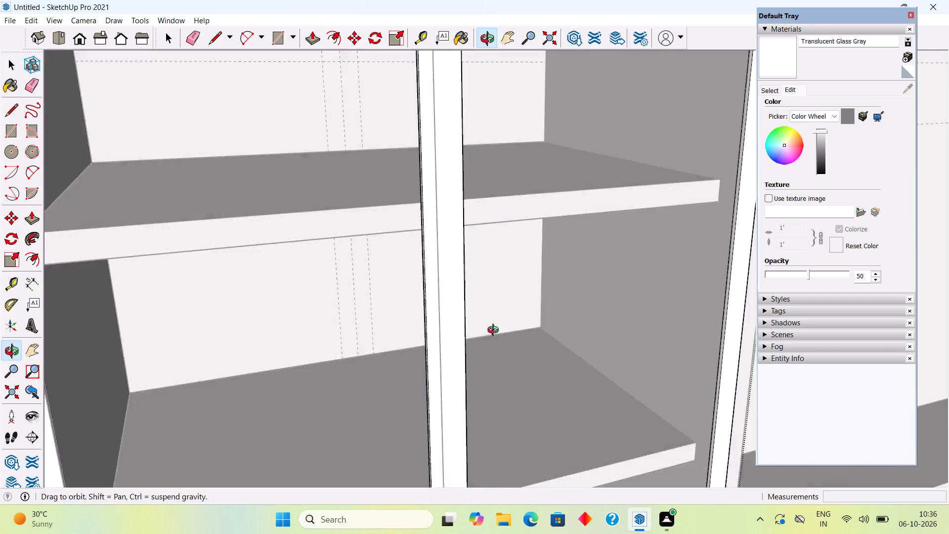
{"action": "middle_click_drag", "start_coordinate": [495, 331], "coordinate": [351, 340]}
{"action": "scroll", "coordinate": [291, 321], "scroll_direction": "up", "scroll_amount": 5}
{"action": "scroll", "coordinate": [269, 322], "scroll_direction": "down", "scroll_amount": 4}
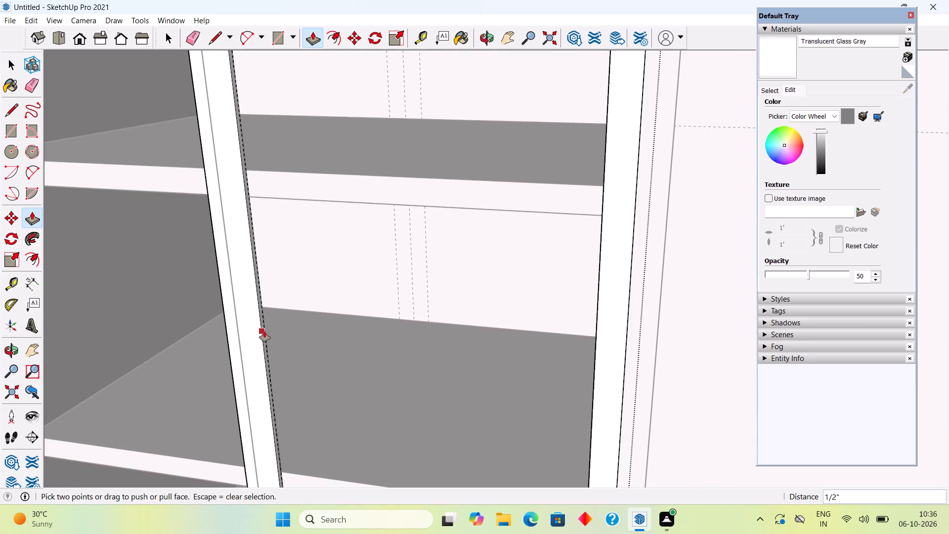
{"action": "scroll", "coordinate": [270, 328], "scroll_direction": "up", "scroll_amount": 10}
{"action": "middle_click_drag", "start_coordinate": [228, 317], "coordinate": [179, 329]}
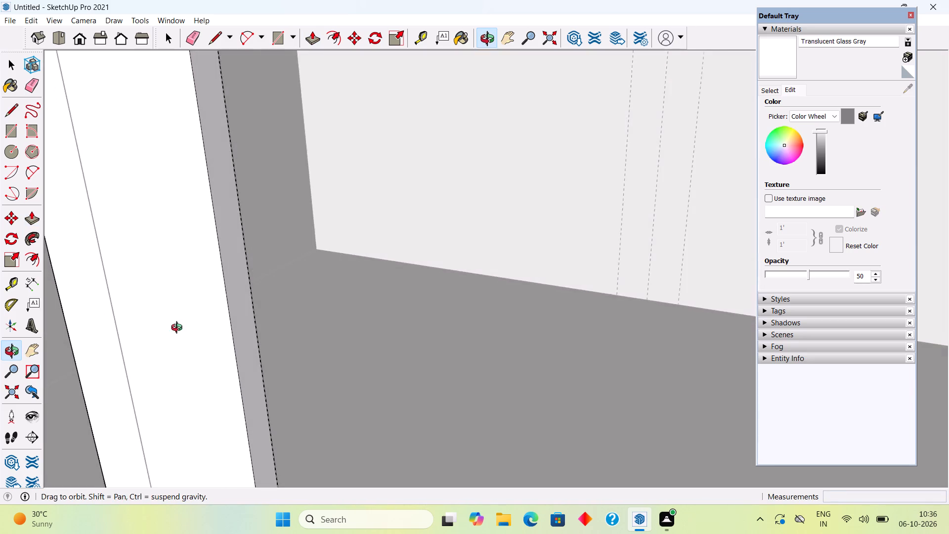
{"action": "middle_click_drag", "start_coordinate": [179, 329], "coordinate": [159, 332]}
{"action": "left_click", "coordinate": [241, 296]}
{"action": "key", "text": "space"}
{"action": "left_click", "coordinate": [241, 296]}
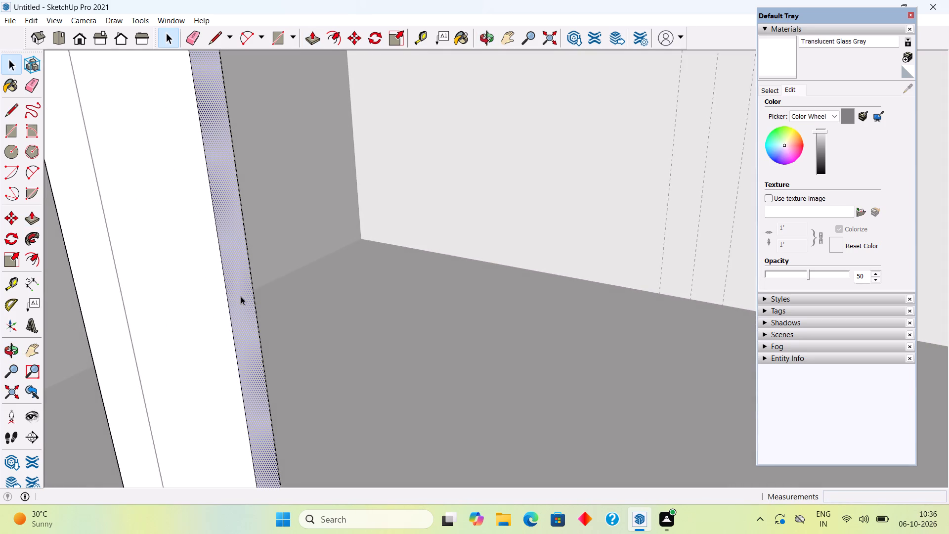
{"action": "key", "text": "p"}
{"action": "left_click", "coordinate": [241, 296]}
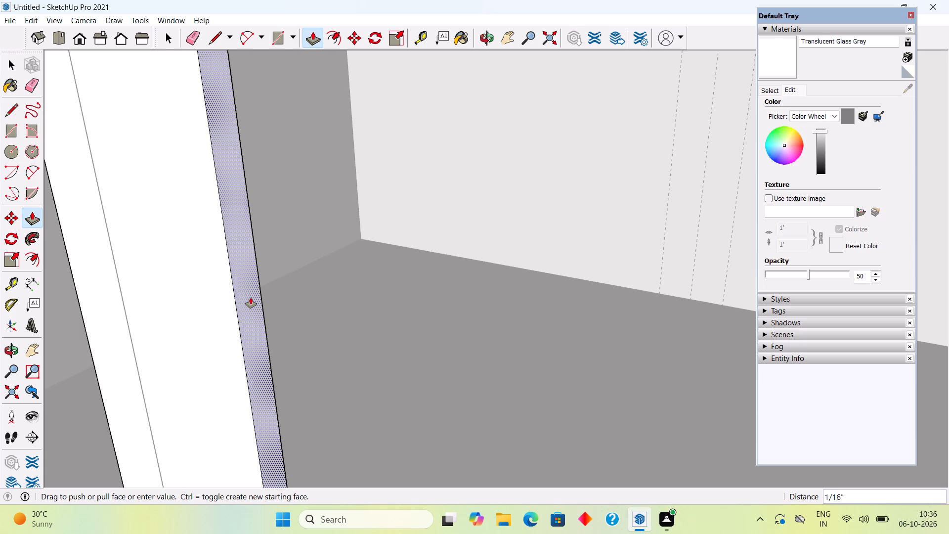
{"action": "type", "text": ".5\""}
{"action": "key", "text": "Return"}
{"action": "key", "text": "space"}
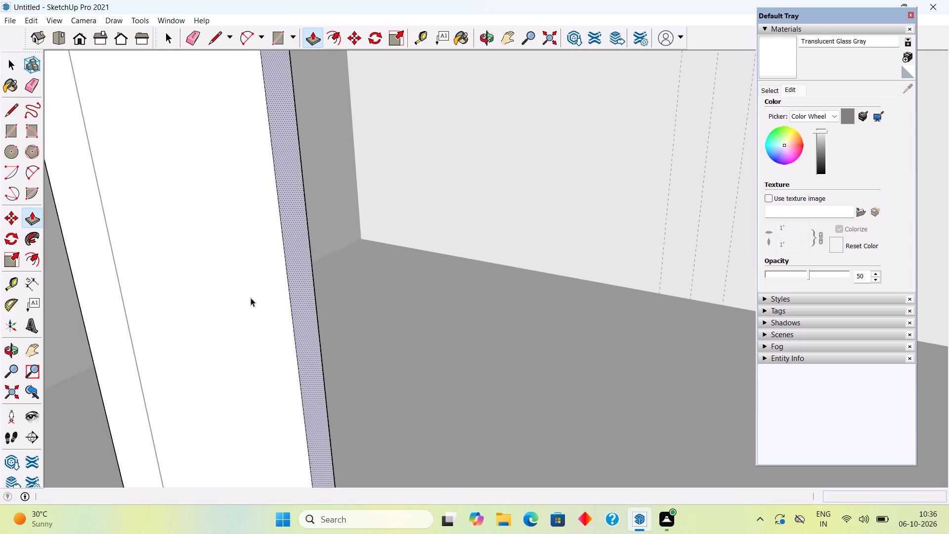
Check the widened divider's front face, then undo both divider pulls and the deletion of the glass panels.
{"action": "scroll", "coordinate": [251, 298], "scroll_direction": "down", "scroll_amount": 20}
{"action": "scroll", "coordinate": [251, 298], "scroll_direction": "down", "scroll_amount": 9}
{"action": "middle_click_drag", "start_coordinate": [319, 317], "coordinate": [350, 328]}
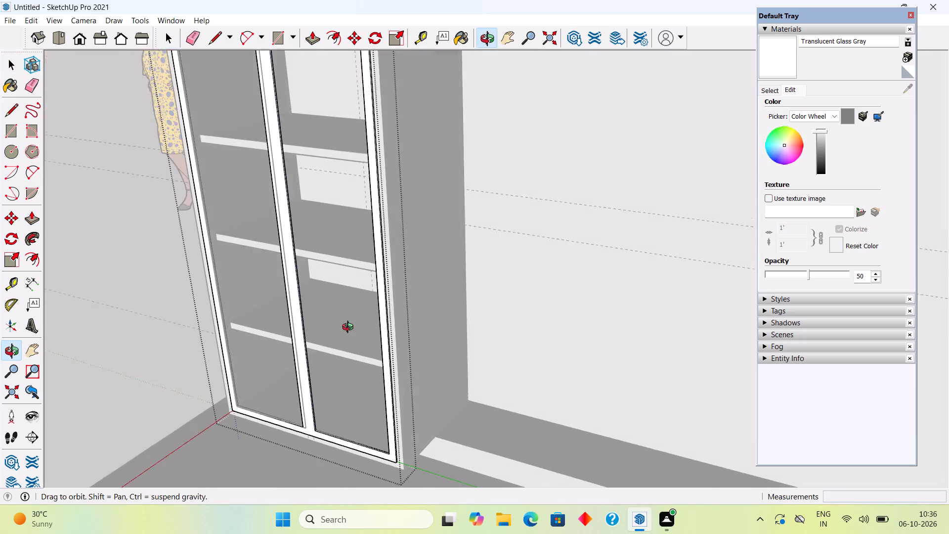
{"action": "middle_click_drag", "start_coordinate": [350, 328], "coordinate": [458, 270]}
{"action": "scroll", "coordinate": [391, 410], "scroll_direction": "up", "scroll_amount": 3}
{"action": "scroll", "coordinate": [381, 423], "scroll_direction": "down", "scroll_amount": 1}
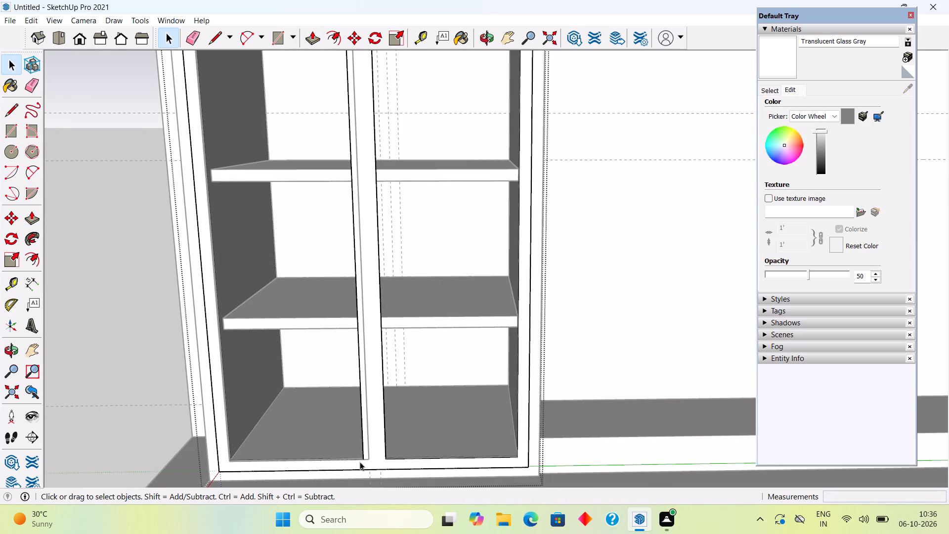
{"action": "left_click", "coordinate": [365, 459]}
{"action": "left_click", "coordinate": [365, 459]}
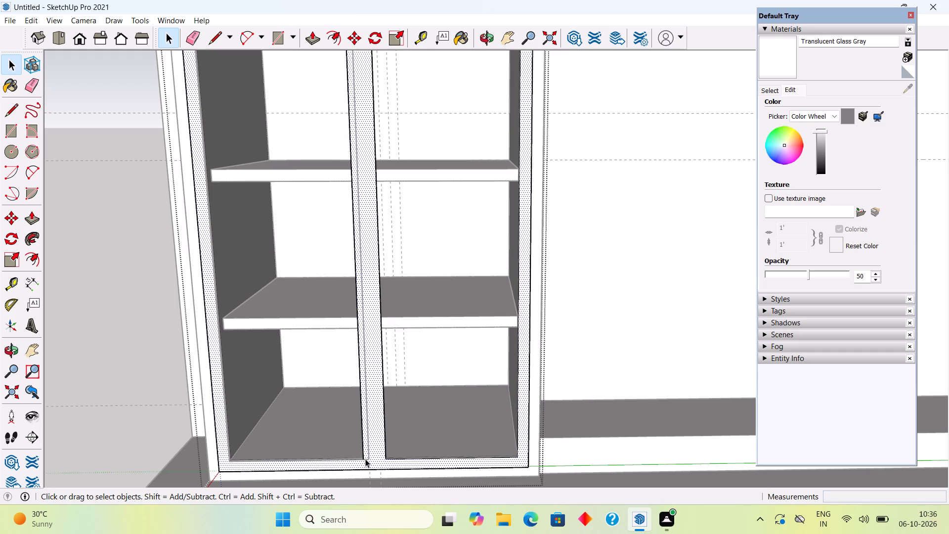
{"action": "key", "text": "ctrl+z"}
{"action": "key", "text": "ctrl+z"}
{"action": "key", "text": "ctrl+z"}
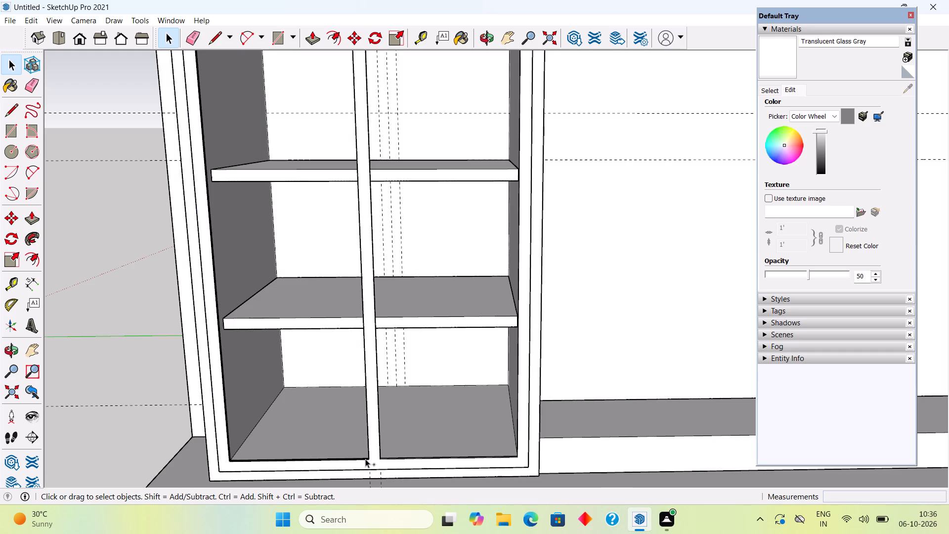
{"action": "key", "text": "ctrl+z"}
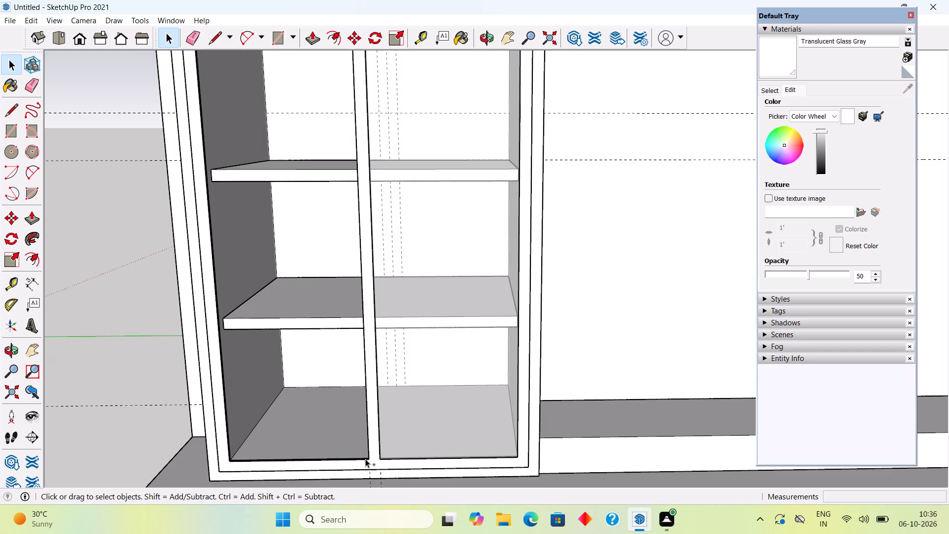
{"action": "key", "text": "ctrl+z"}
Undo the earlier glass work, including the material colour, the painting and both door panels, leaving the frame's two openings empty.
{"action": "key", "text": "ctrl+z"}
{"action": "key", "text": "ctrl+z"}
{"action": "key", "text": "z"}
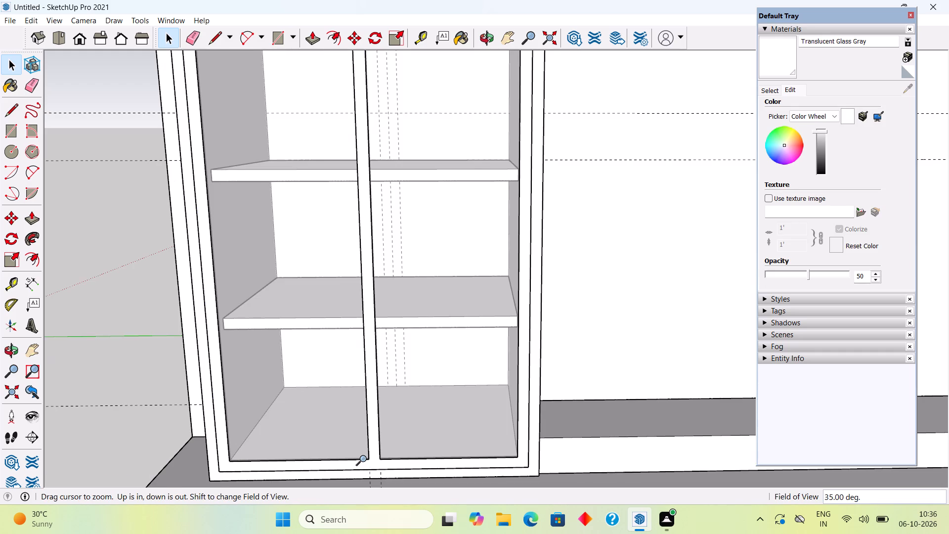
{"action": "key", "text": "ctrl+z"}
{"action": "key", "text": "ctrl+z"}
{"action": "key", "text": "ctrl+z"}
{"action": "key", "text": "ctrl+z"}
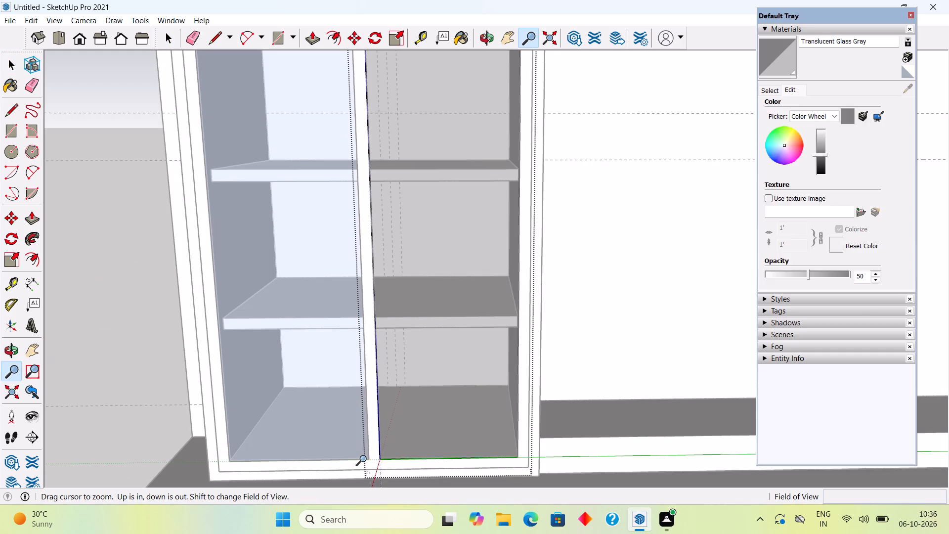
{"action": "key", "text": "ctrl+z"}
{"action": "key", "text": "ctrl+z"}
{"action": "key", "text": "ctrl+z"}
{"action": "key", "text": "ctrl+z"}
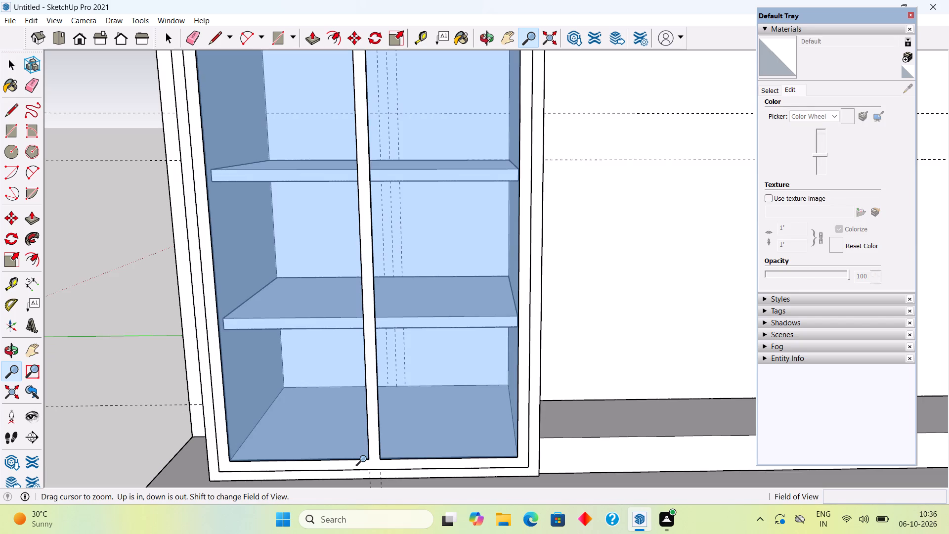
{"action": "key", "text": "ctrl+z"}
{"action": "key", "text": "ctrl+z"}
{"action": "key", "text": "ctrl+z"}
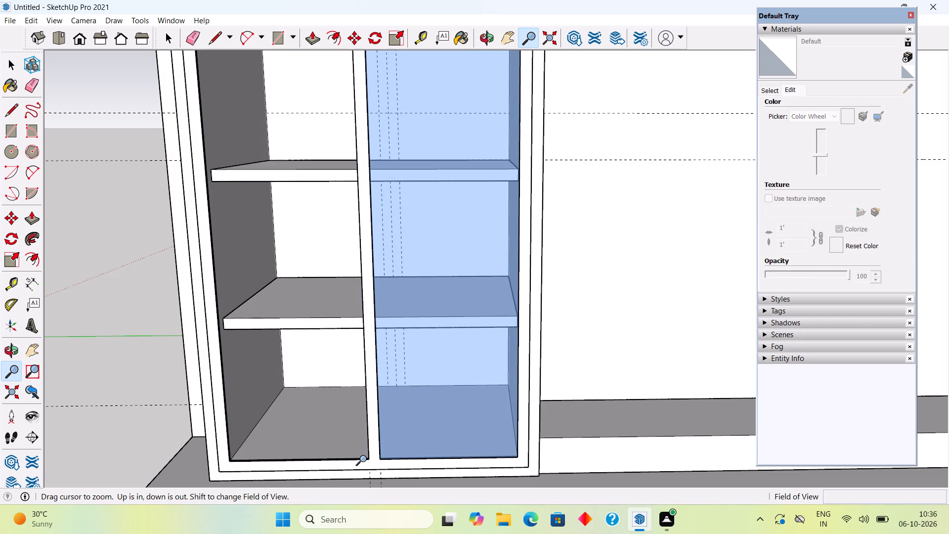
{"action": "key", "text": "ctrl+z"}
{"action": "key", "text": "ctrl+z"}
{"action": "key", "text": "ctrl+z"}
{"action": "key", "text": "ctrl+z"}
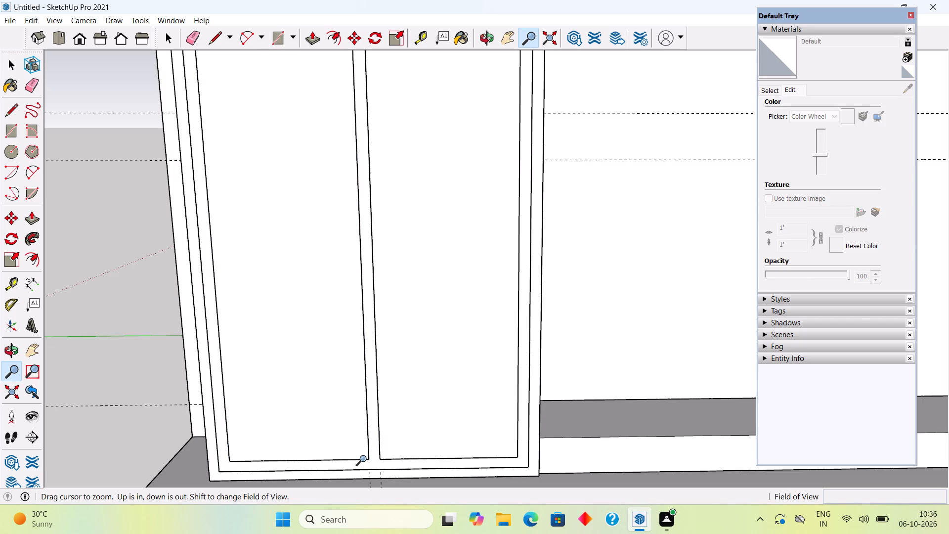
{"action": "key", "text": "ctrl+z"}
{"action": "key", "text": "ctrl+z"}
{"action": "key", "text": "ctrl+z"}
{"action": "key", "text": "ctrl+z"}
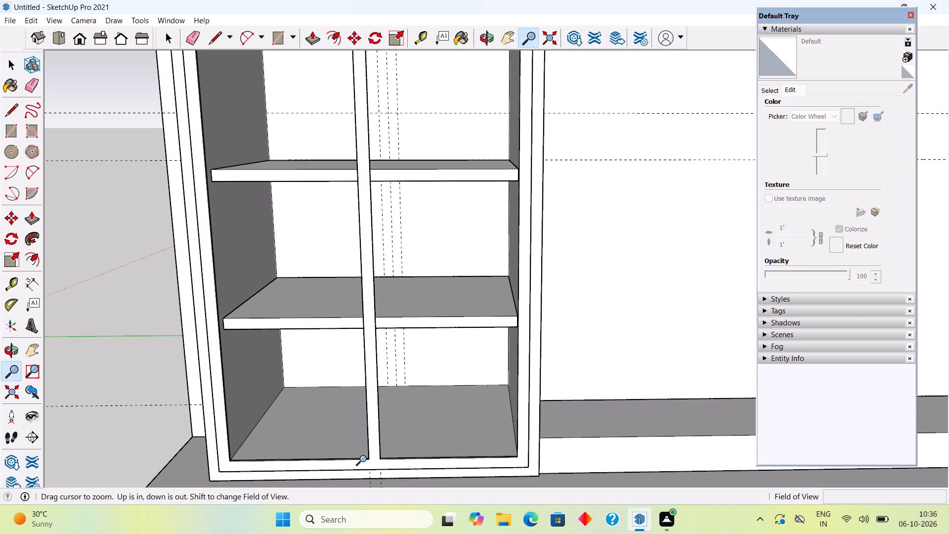
Undo the two door openings and the divider edges, back to the undivided front panel with three vertical guides.
{"action": "key", "text": "ctrl+z"}
{"action": "key", "text": "ctrl+z"}
{"action": "key", "text": "ctrl+z"}
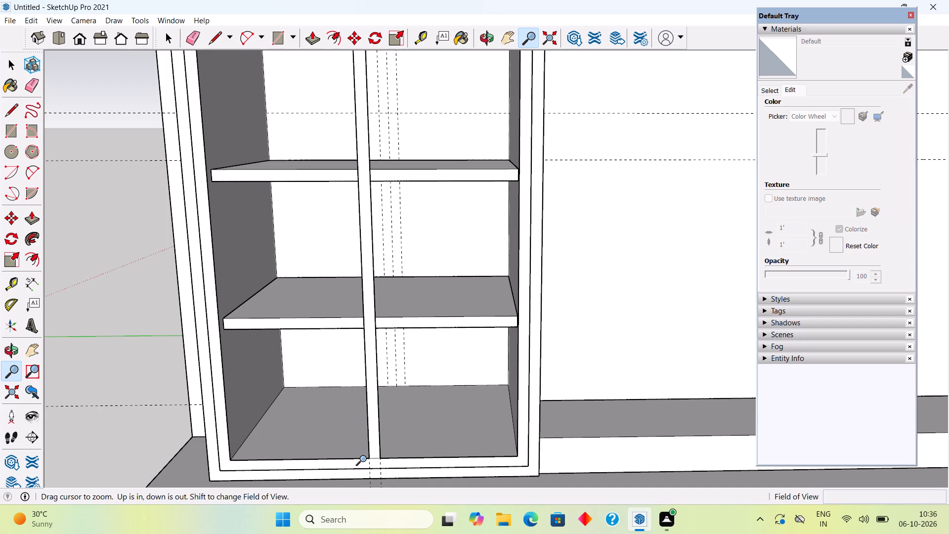
{"action": "key", "text": "ctrl+z"}
{"action": "key", "text": "ctrl+z"}
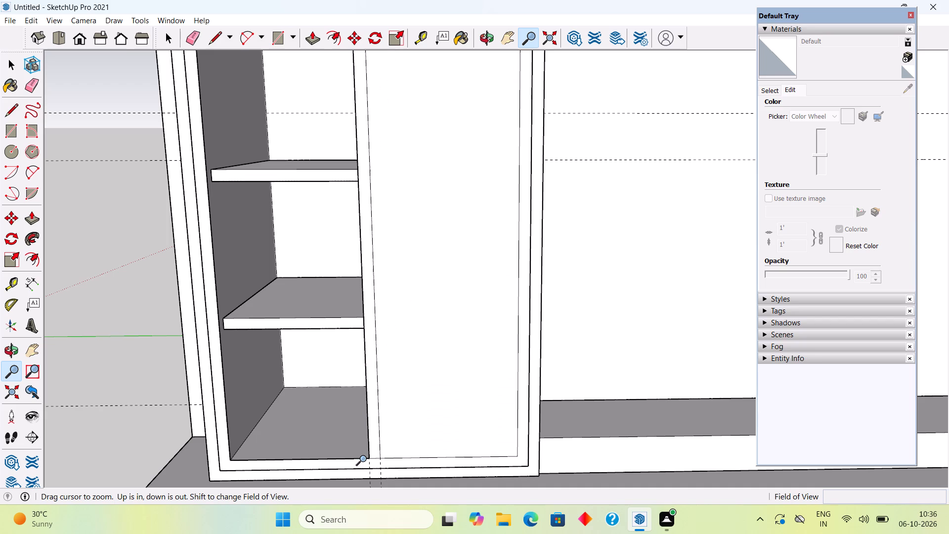
{"action": "key", "text": "ctrl+z"}
{"action": "key", "text": "ctrl+z"}
{"action": "key", "text": "ctrl+z"}
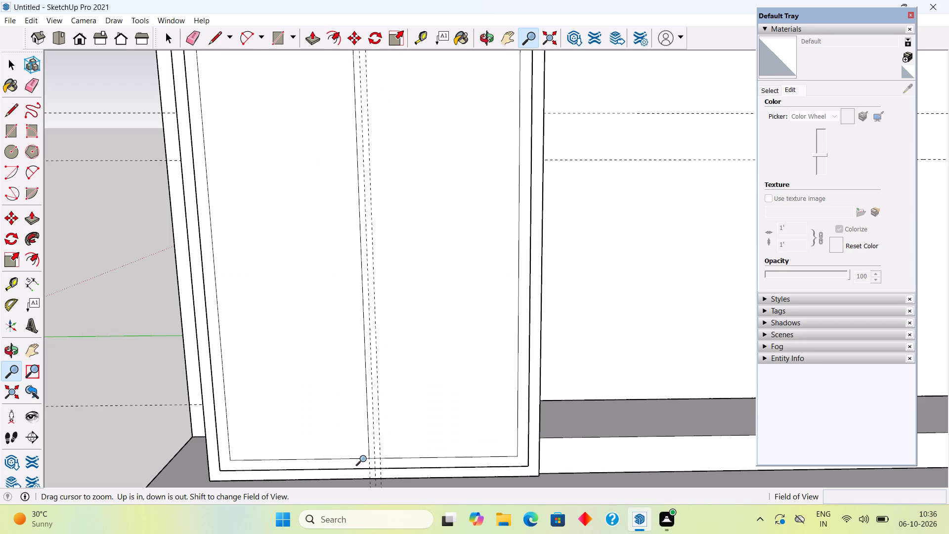
{"action": "key", "text": "ctrl+z"}
Delete the two vertical guides on either side of the front panel's centre guide.
{"action": "key", "text": "space"}
{"action": "scroll", "coordinate": [362, 444], "scroll_direction": "up", "scroll_amount": 3}
{"action": "scroll", "coordinate": [362, 444], "scroll_direction": "down", "scroll_amount": 1}
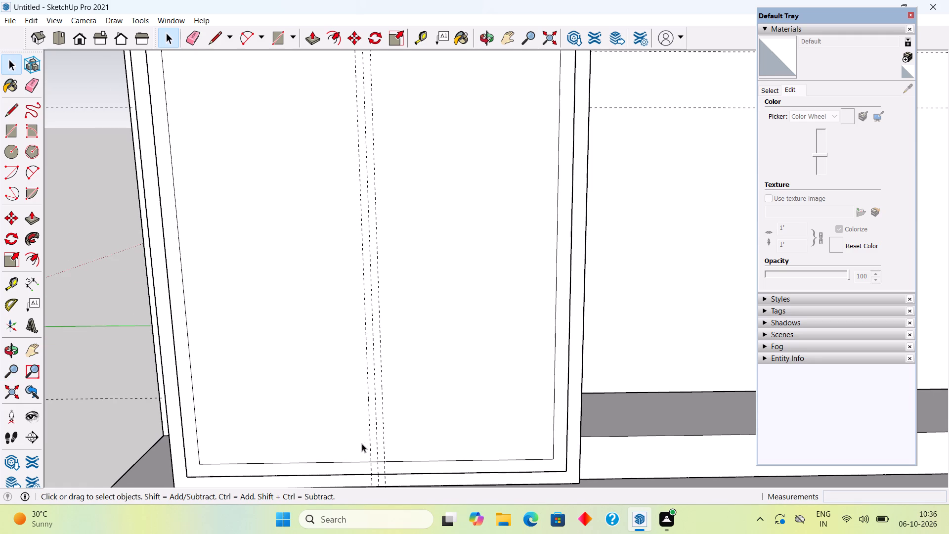
{"action": "left_click", "coordinate": [385, 423]}
{"action": "key", "text": "Delete"}
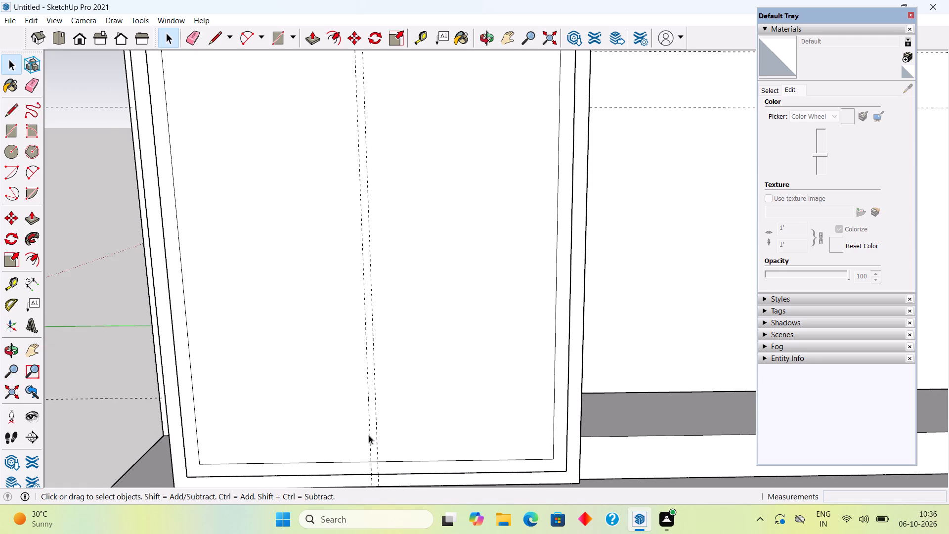
{"action": "left_click", "coordinate": [369, 435]}
{"action": "key", "text": "Delete"}
Place two vertical guides on the front panel, 1" to each side of the centre guide.
{"action": "key", "text": "t"}
{"action": "left_click", "coordinate": [375, 387]}
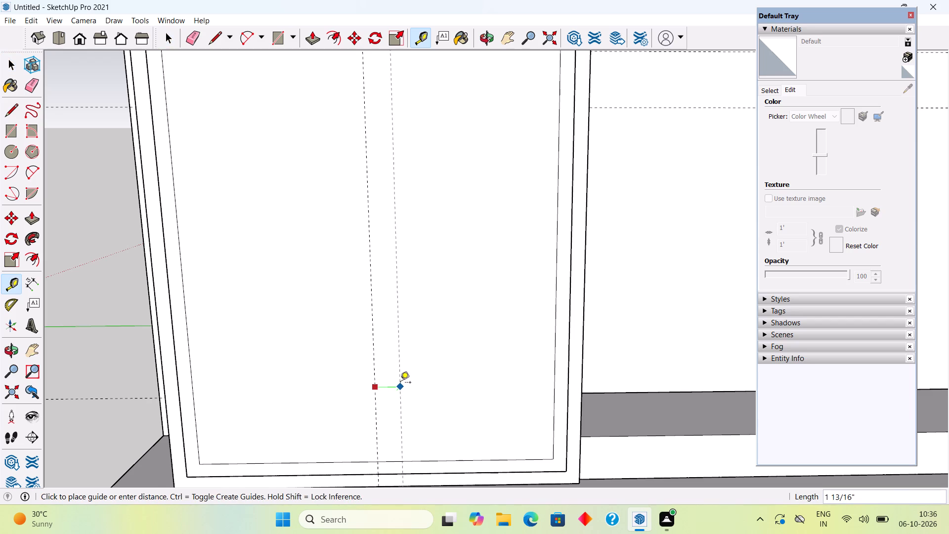
{"action": "type", "text": "1\""}
{"action": "key", "text": "Return"}
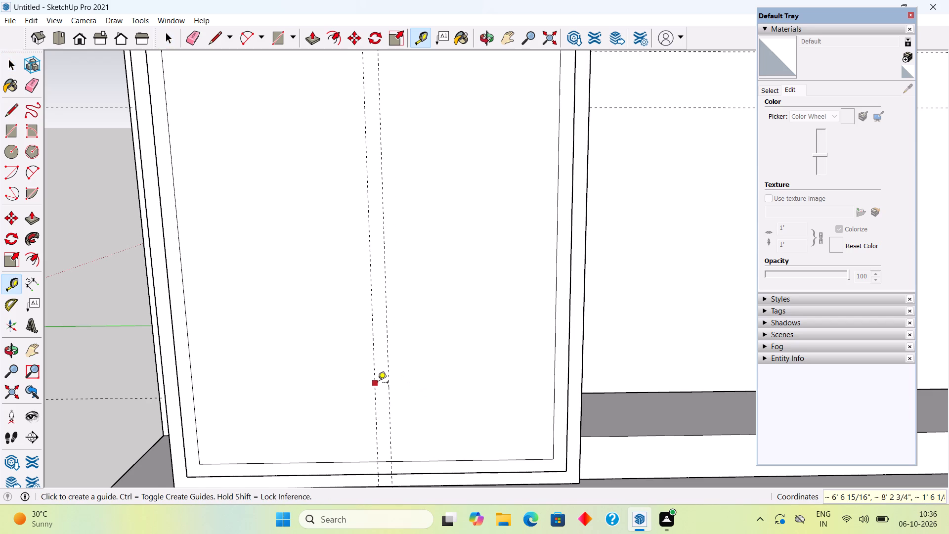
{"action": "left_click", "coordinate": [378, 383]}
{"action": "type", "text": "1\""}
{"action": "key", "text": "Return"}
{"action": "key", "text": "space"}
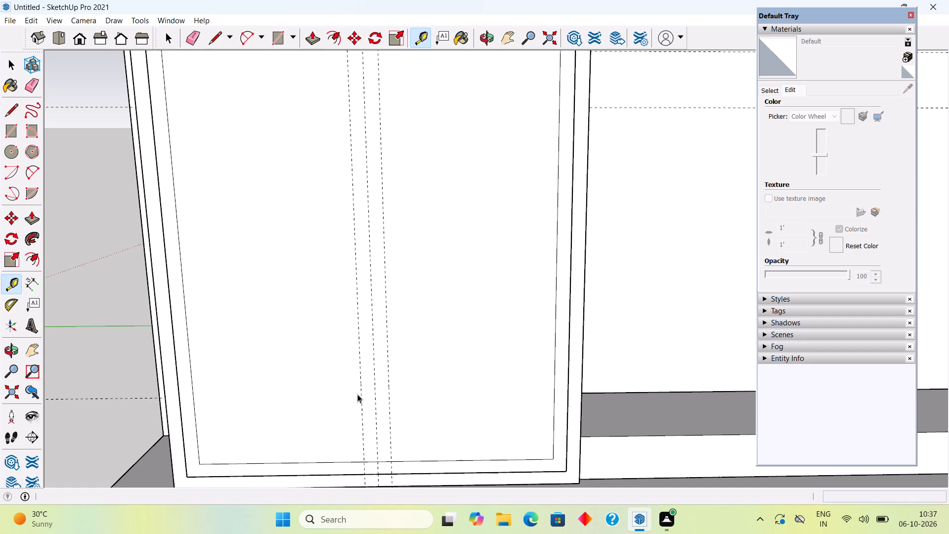
Draw two vertical edges 6' 7" long along the outer guides, between the inner panel's bottom and top edges.
{"action": "scroll", "coordinate": [357, 394], "scroll_direction": "down", "scroll_amount": 4}
{"action": "scroll", "coordinate": [375, 435], "scroll_direction": "up", "scroll_amount": 3}
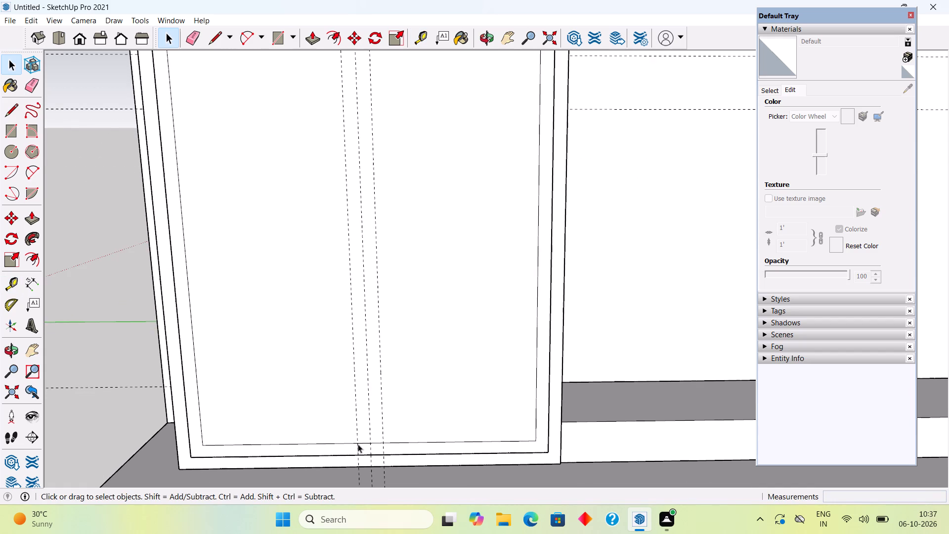
{"action": "key", "text": "l"}
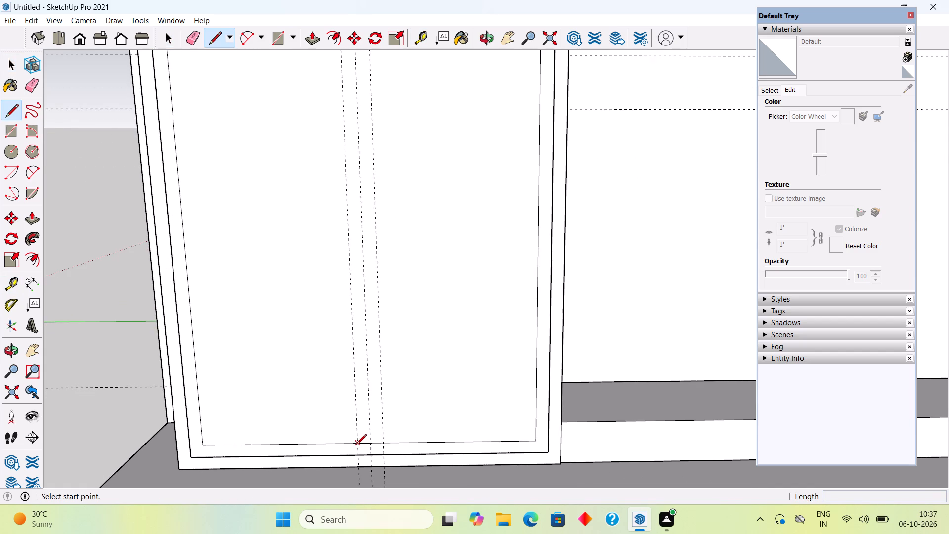
{"action": "left_click", "coordinate": [356, 444]}
{"action": "scroll", "coordinate": [356, 444], "scroll_direction": "down", "scroll_amount": 10}
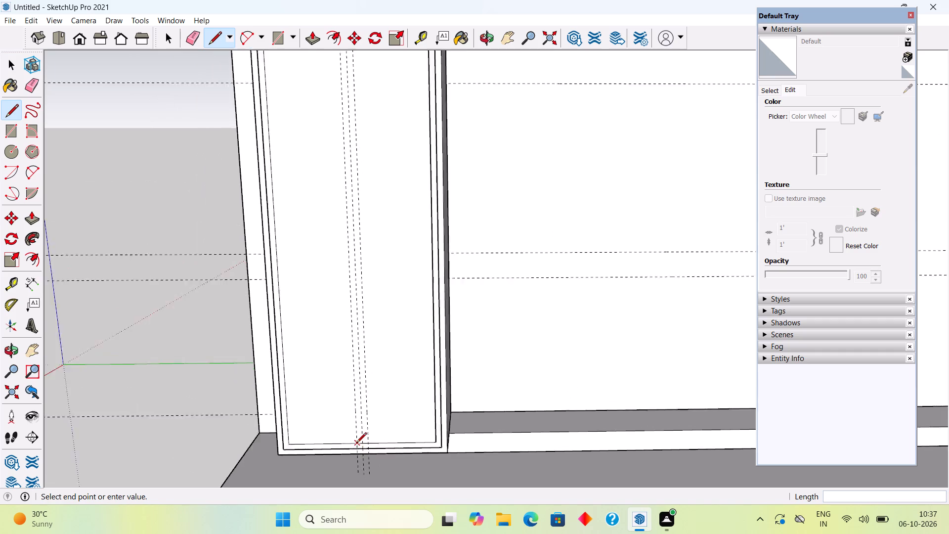
{"action": "scroll", "coordinate": [356, 444], "scroll_direction": "down", "scroll_amount": 6}
{"action": "scroll", "coordinate": [358, 227], "scroll_direction": "up", "scroll_amount": 9}
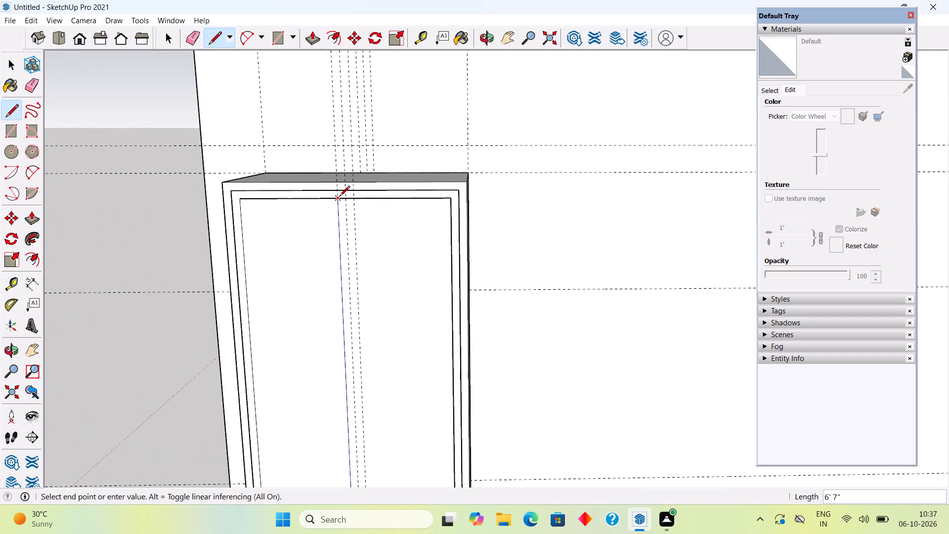
{"action": "left_click", "coordinate": [340, 197]}
{"action": "left_click", "coordinate": [354, 201]}
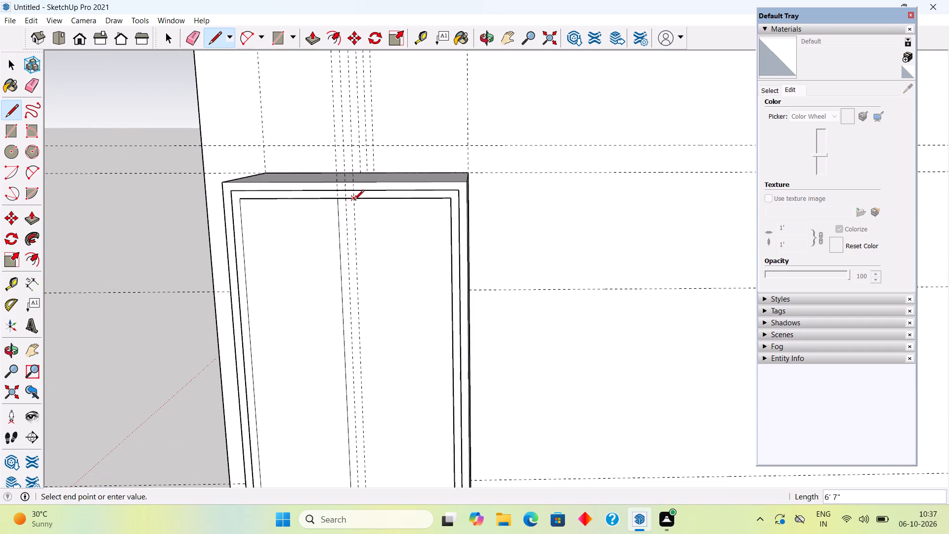
{"action": "scroll", "coordinate": [356, 218], "scroll_direction": "down", "scroll_amount": 13}
{"action": "scroll", "coordinate": [379, 447], "scroll_direction": "up", "scroll_amount": 9}
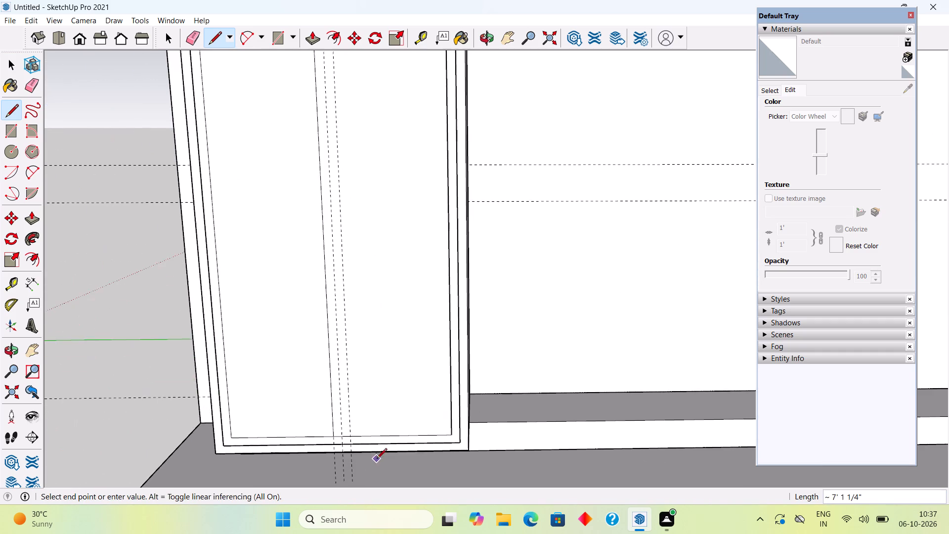
{"action": "scroll", "coordinate": [377, 459], "scroll_direction": "up", "scroll_amount": 7}
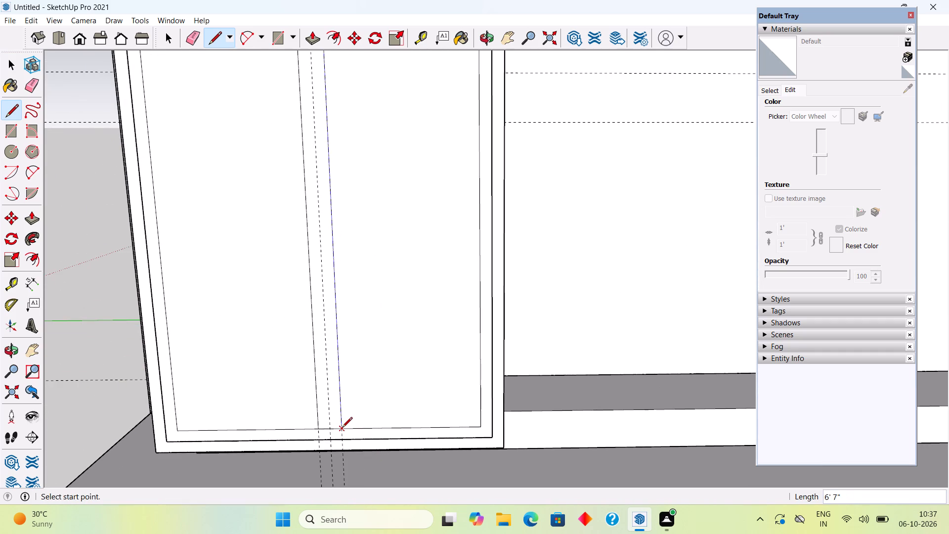
{"action": "left_click", "coordinate": [342, 428]}
{"action": "key", "text": "space"}
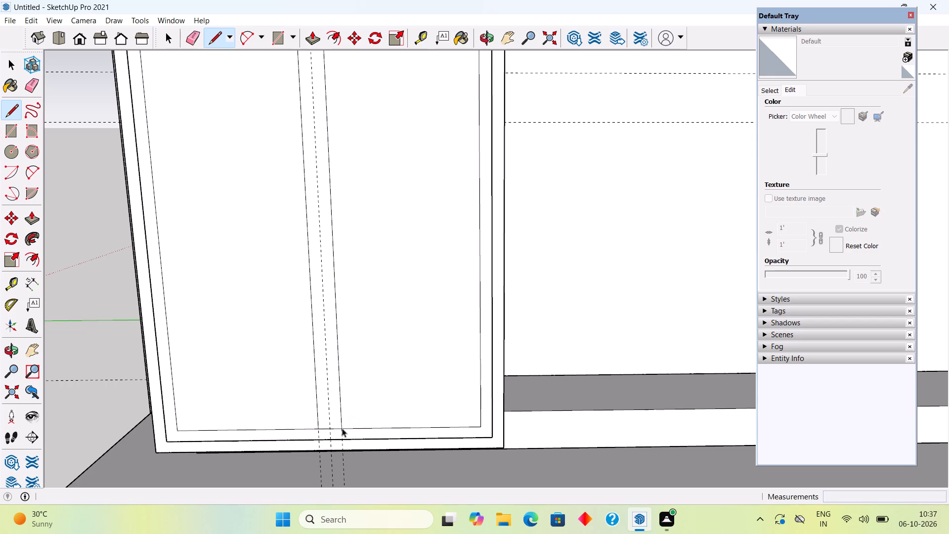
Delete the two panel faces on either side of the centre divider strip to open up the shelves.
{"action": "left_click", "coordinate": [330, 427]}
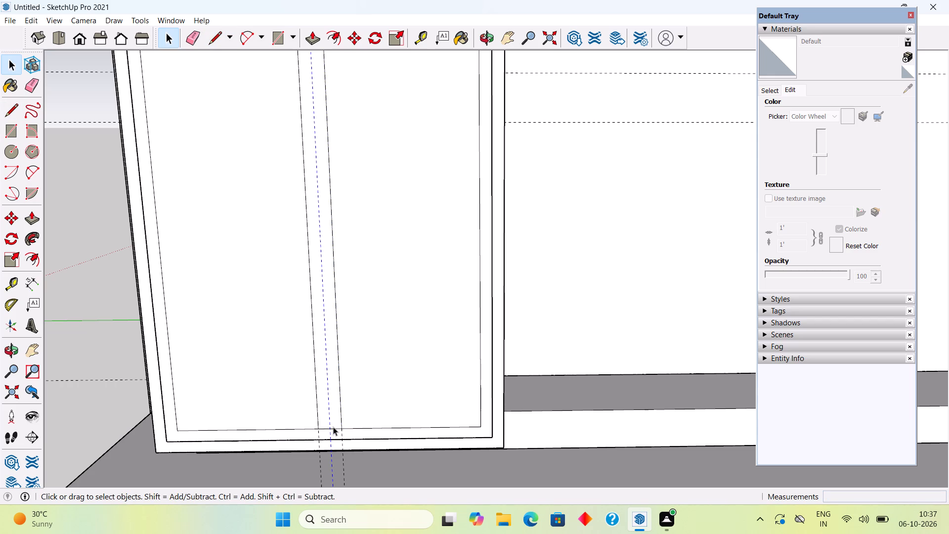
{"action": "key", "text": "space"}
{"action": "left_click", "coordinate": [305, 393]}
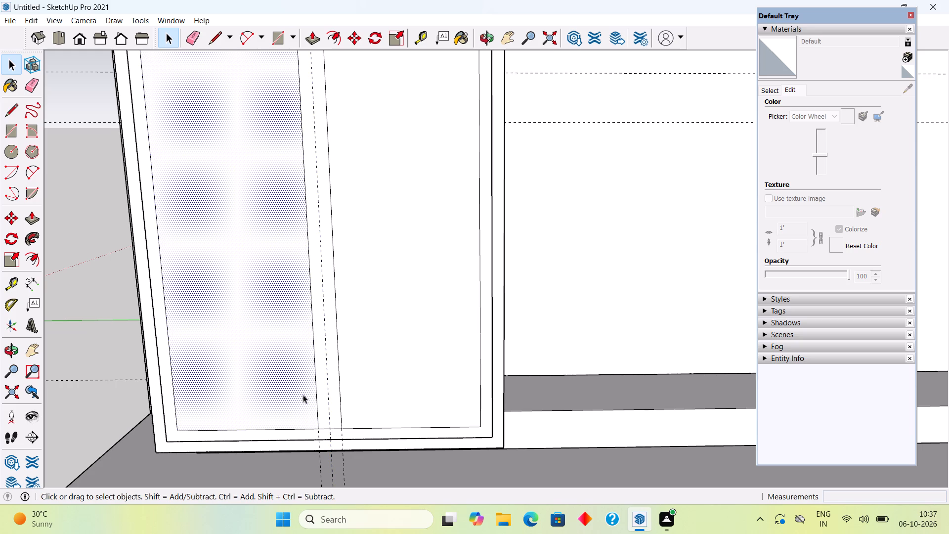
{"action": "key", "text": "Delete"}
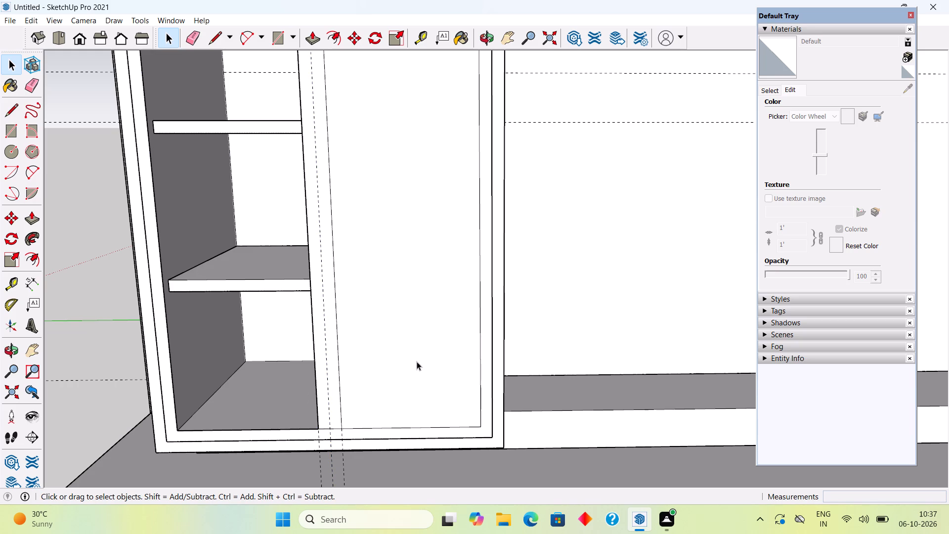
{"action": "left_click", "coordinate": [417, 361]}
{"action": "key", "text": "Delete"}
Delete the short edges across the divider's bottom and top ends to merge its face with the surrounding frame.
{"action": "scroll", "coordinate": [329, 429], "scroll_direction": "up", "scroll_amount": 4}
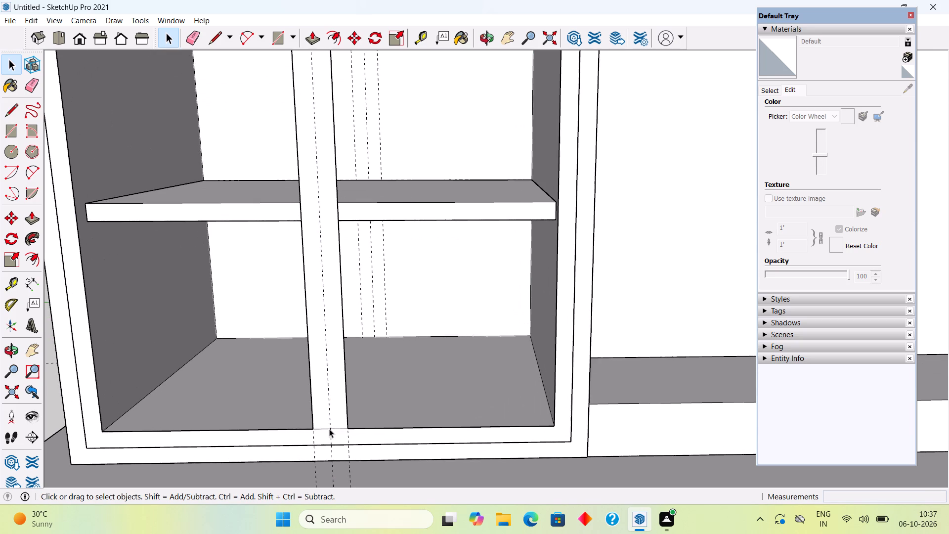
{"action": "left_click", "coordinate": [333, 418]}
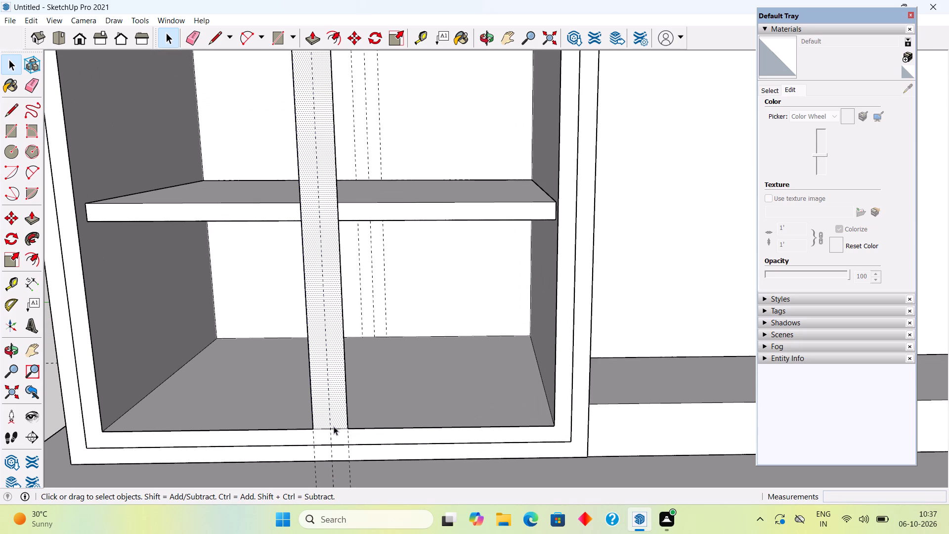
{"action": "left_click", "coordinate": [336, 427]}
{"action": "left_click", "coordinate": [336, 427]}
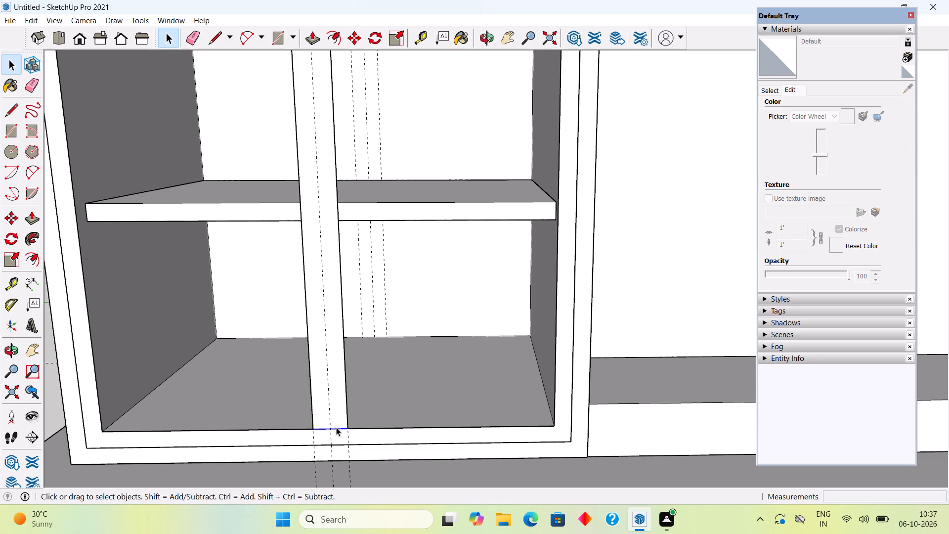
{"action": "key", "text": "Delete"}
{"action": "scroll", "coordinate": [336, 427], "scroll_direction": "down", "scroll_amount": 13}
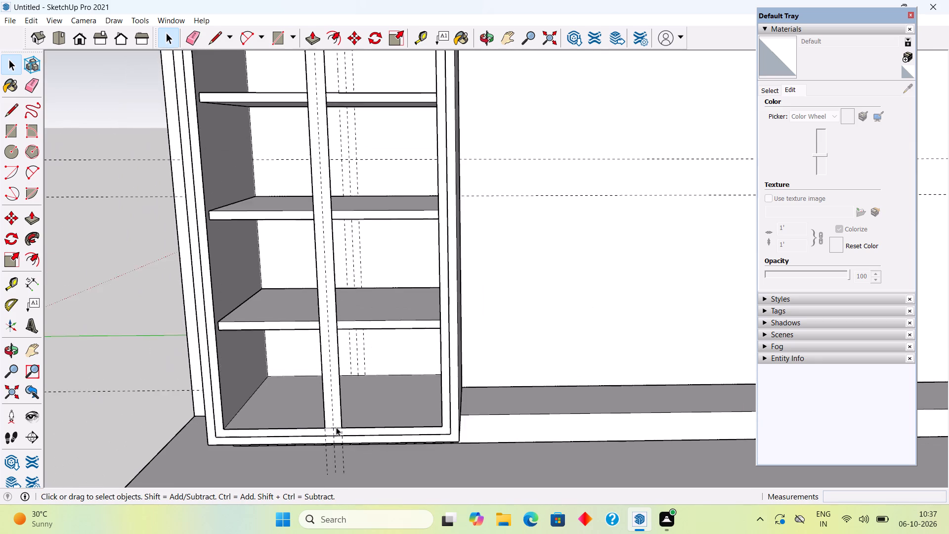
{"action": "scroll", "coordinate": [336, 427], "scroll_direction": "down", "scroll_amount": 4}
{"action": "scroll", "coordinate": [342, 234], "scroll_direction": "down", "scroll_amount": 5}
{"action": "scroll", "coordinate": [330, 111], "scroll_direction": "up", "scroll_amount": 5}
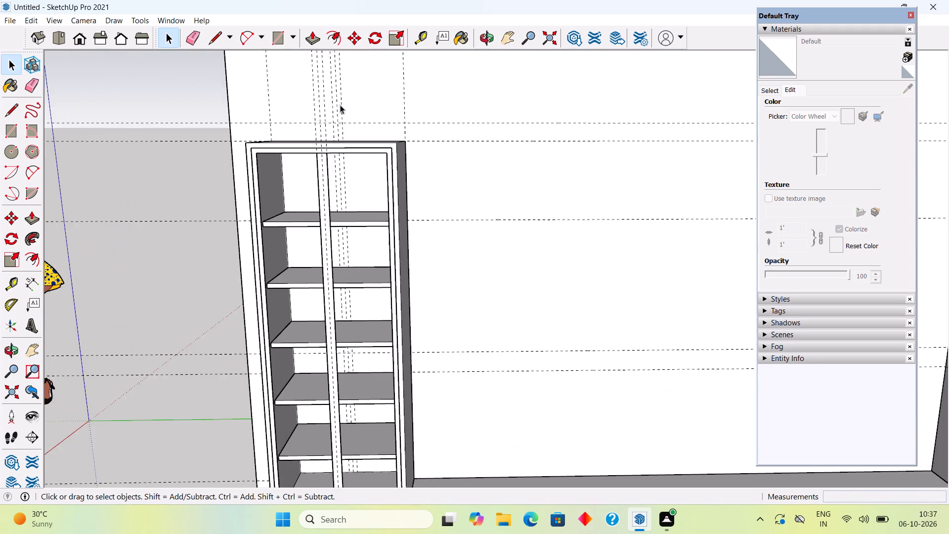
{"action": "scroll", "coordinate": [338, 110], "scroll_direction": "up", "scroll_amount": 5}
{"action": "scroll", "coordinate": [288, 163], "scroll_direction": "up", "scroll_amount": 9}
{"action": "scroll", "coordinate": [352, 202], "scroll_direction": "up", "scroll_amount": 3}
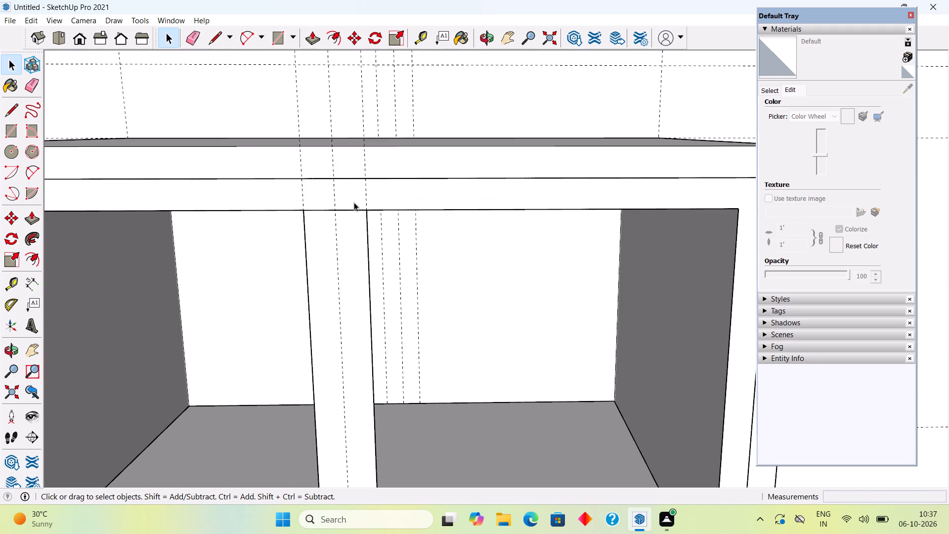
{"action": "scroll", "coordinate": [354, 202], "scroll_direction": "up", "scroll_amount": 4}
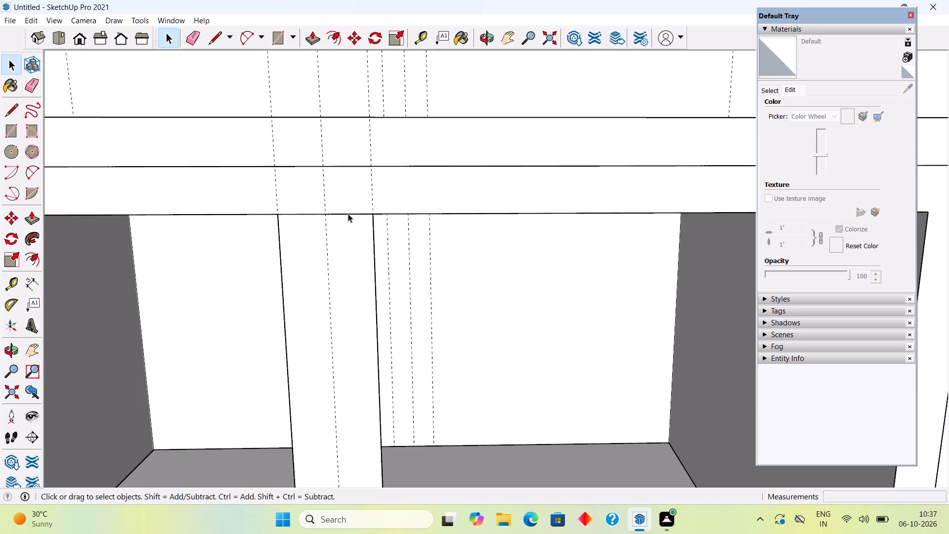
{"action": "left_click", "coordinate": [348, 214]}
{"action": "key", "text": "Delete"}
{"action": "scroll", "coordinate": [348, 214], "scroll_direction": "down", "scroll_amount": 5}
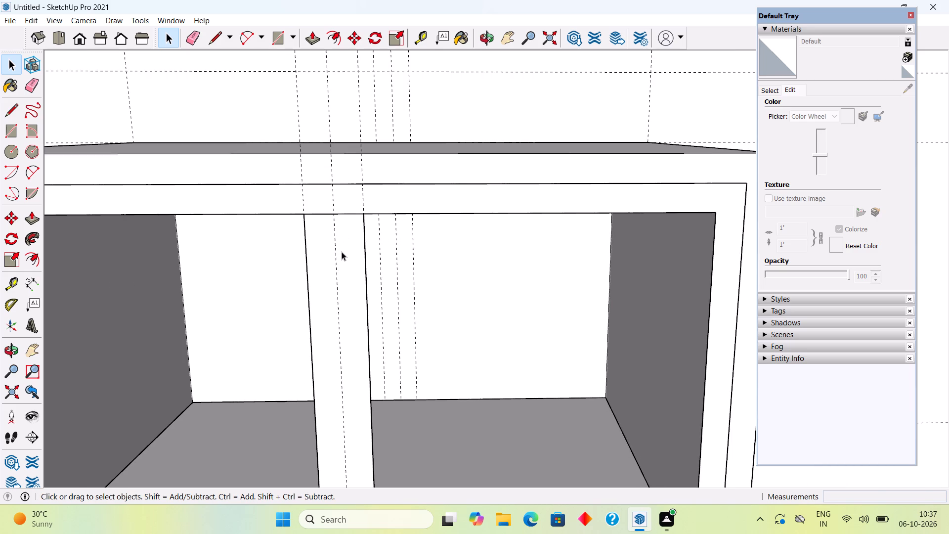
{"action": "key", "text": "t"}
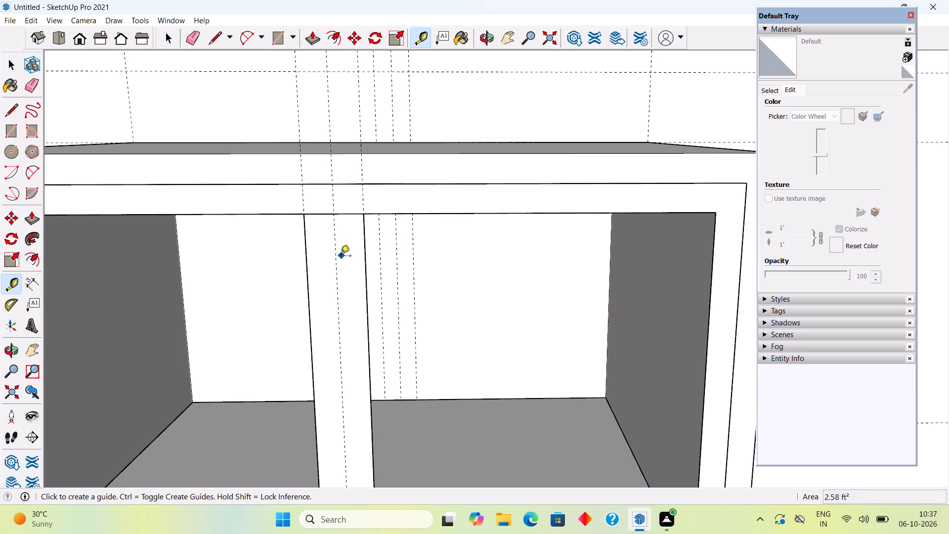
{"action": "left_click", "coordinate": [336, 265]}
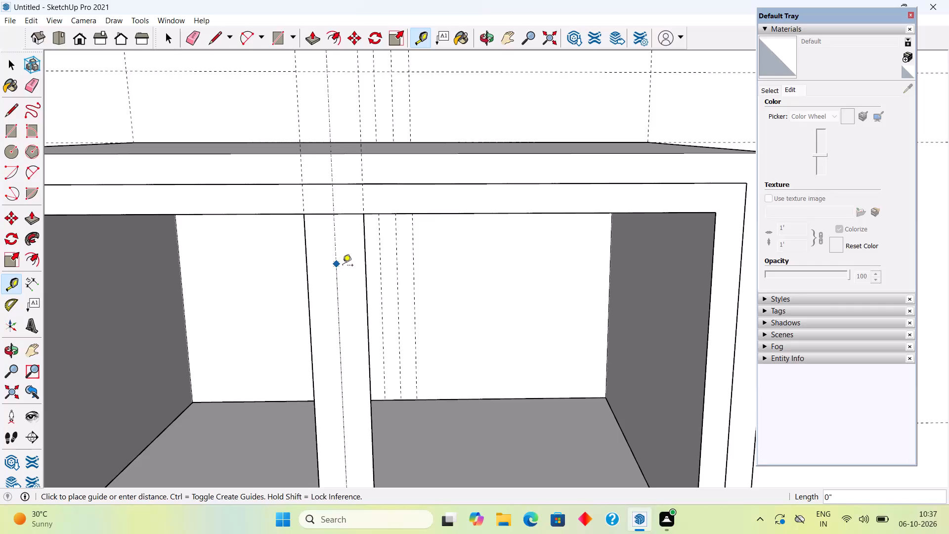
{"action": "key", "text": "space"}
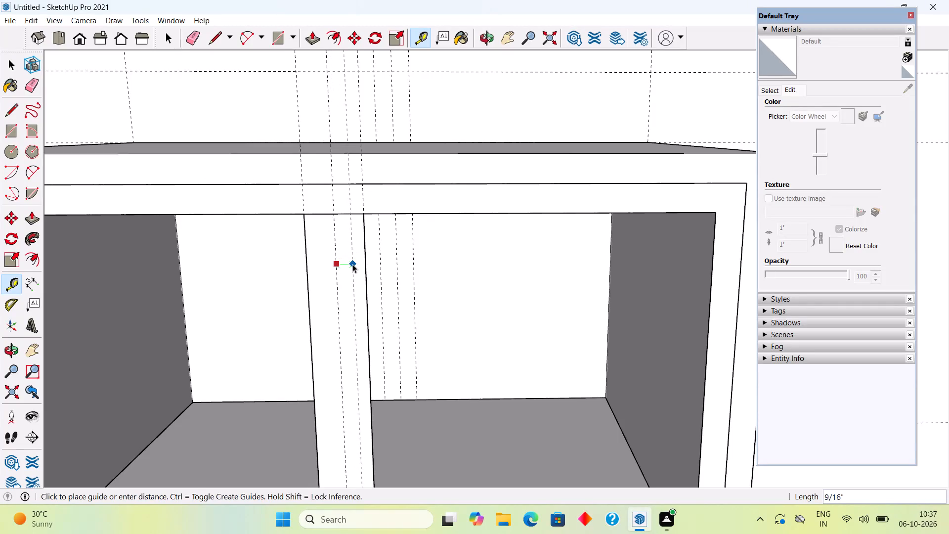
Push/Pull the joined front frame and divider face outward by 0.5".
{"action": "scroll", "coordinate": [352, 264], "scroll_direction": "down", "scroll_amount": 11}
{"action": "left_click", "coordinate": [344, 283]}
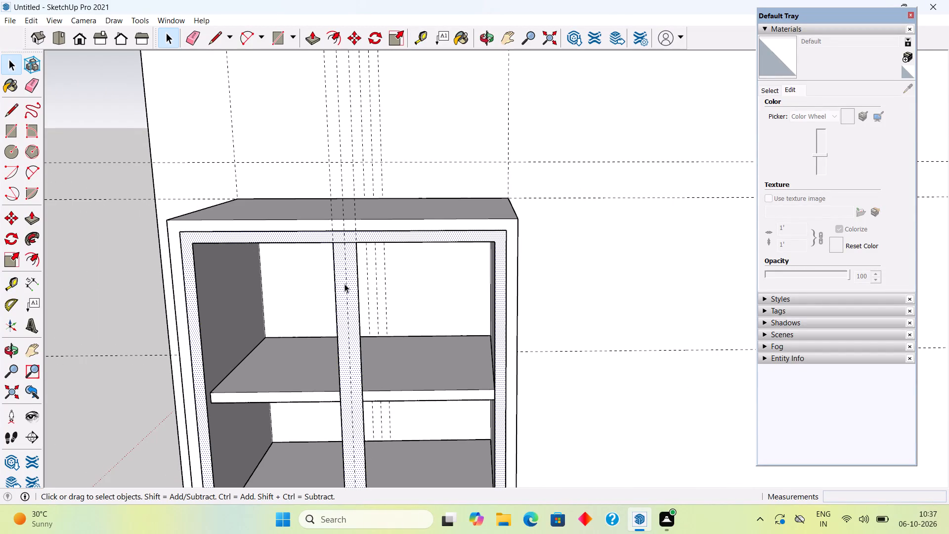
{"action": "key", "text": "p"}
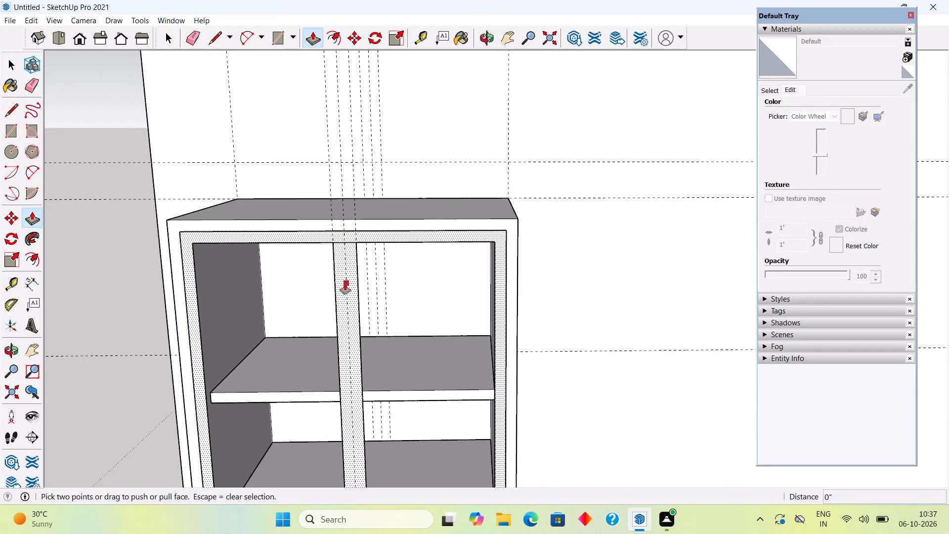
{"action": "left_click", "coordinate": [345, 284]}
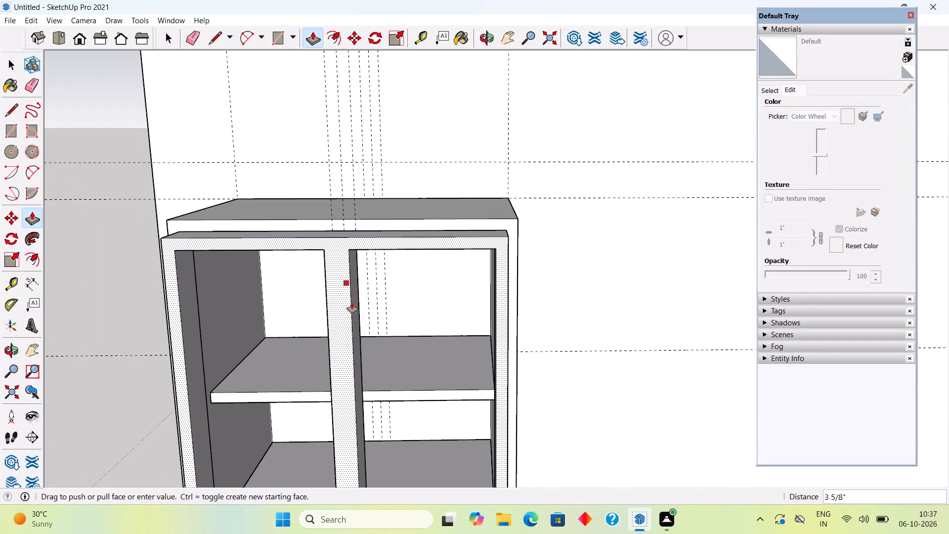
{"action": "type", "text": ".5\""}
{"action": "key", "text": "Return"}
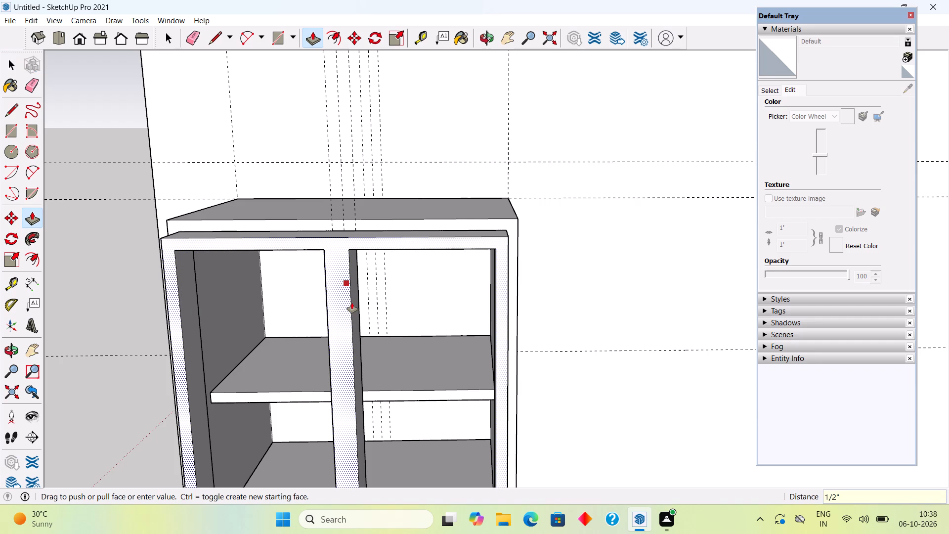
{"action": "key", "text": "space"}
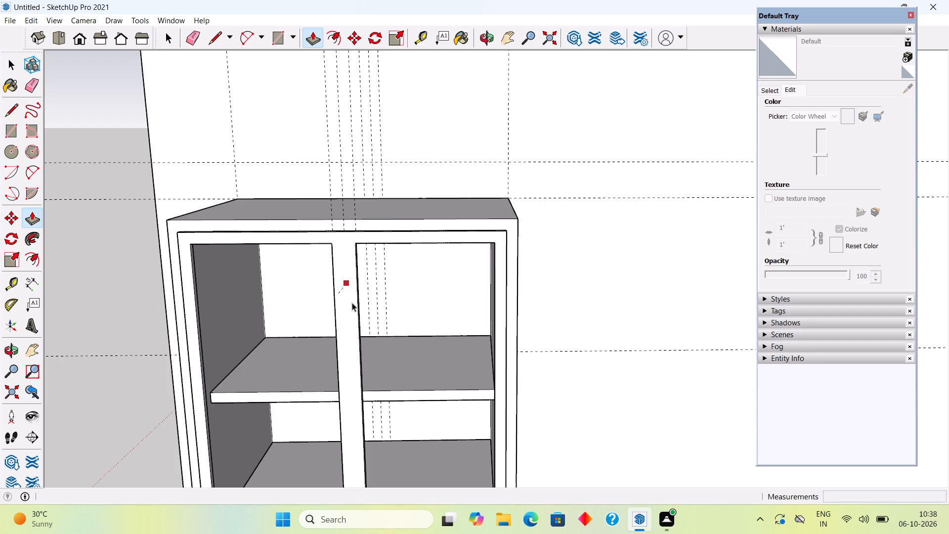
Select the extruded front frame with its divider and make it a group.
{"action": "triple_click", "coordinate": [346, 304]}
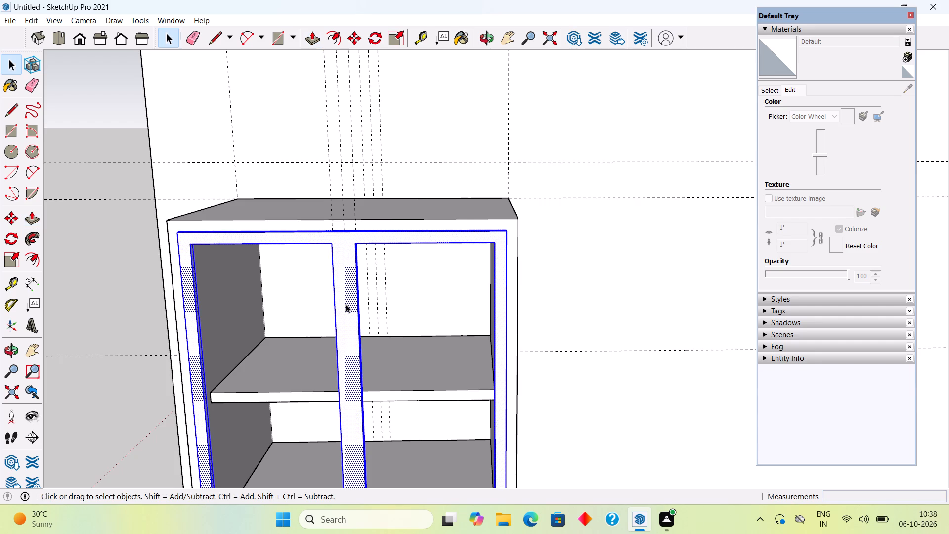
{"action": "right_click", "coordinate": [346, 304]}
{"action": "left_click", "coordinate": [380, 407]}
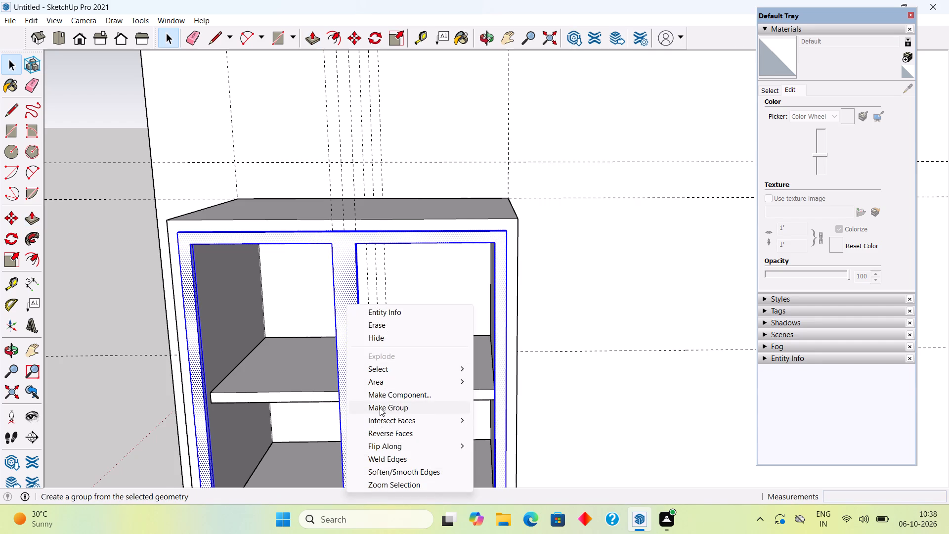
{"action": "left_click", "coordinate": [116, 108]}
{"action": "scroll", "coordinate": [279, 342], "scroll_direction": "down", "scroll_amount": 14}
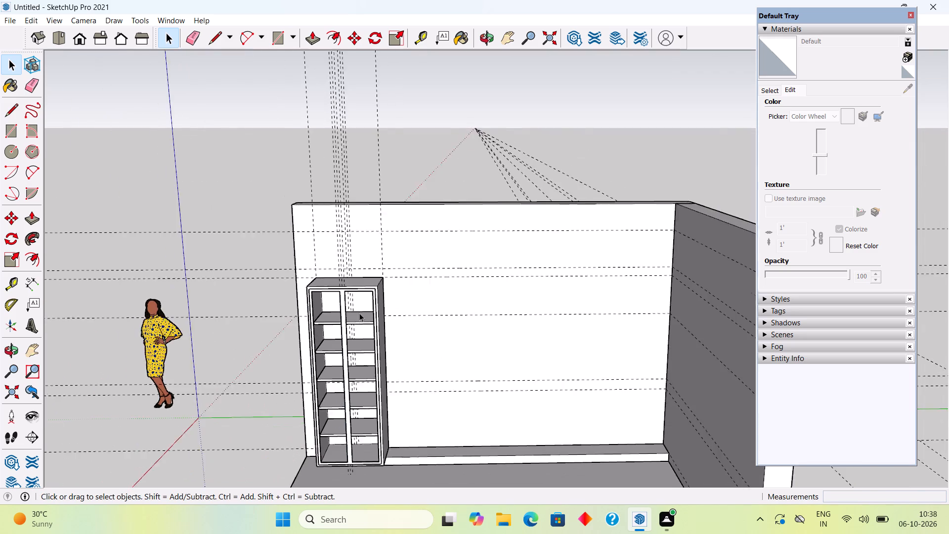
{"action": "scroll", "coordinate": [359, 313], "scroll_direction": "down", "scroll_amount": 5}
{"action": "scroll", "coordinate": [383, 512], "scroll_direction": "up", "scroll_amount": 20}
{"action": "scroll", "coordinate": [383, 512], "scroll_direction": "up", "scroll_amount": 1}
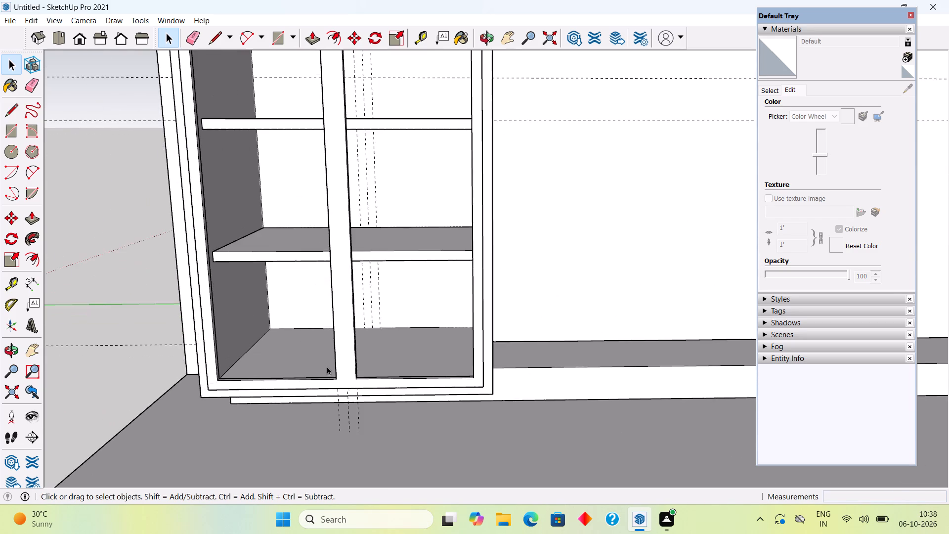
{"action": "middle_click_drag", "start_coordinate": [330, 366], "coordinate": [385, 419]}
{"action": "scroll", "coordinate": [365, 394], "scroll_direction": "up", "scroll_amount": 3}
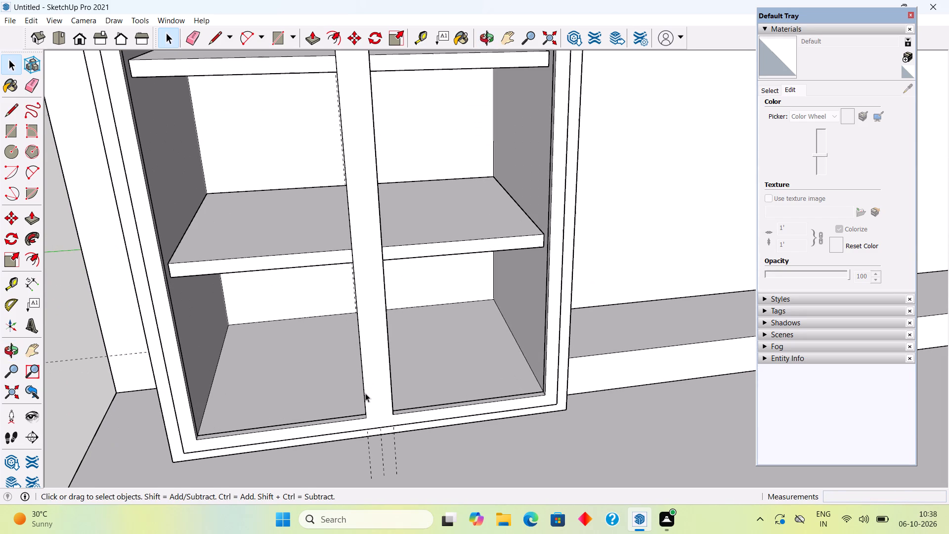
Place a guide down the centre of the front frame's divider, measured from the divider's edge.
{"action": "key", "text": "t"}
{"action": "left_click", "coordinate": [365, 384]}
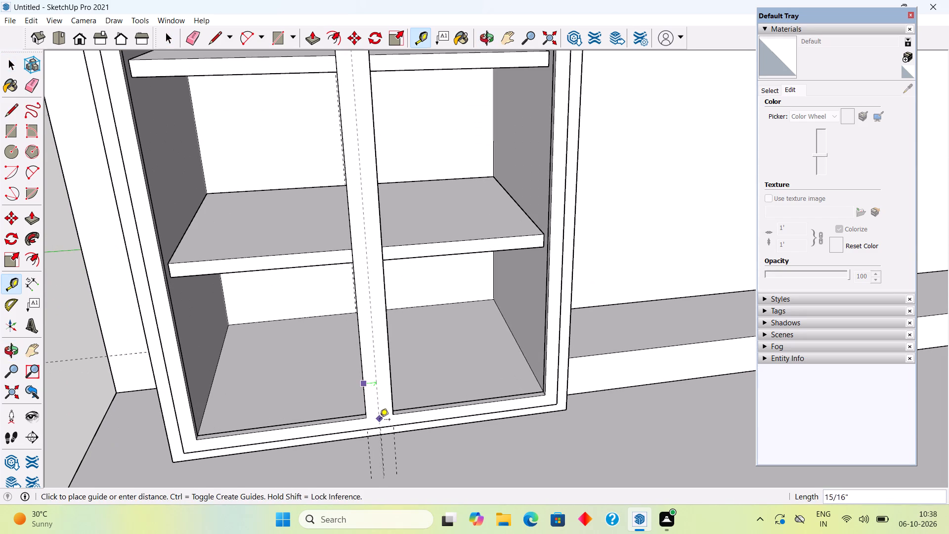
{"action": "left_click", "coordinate": [382, 427]}
Offset a guide 0.15" to each side of the divider's centre guide.
{"action": "left_click", "coordinate": [374, 378]}
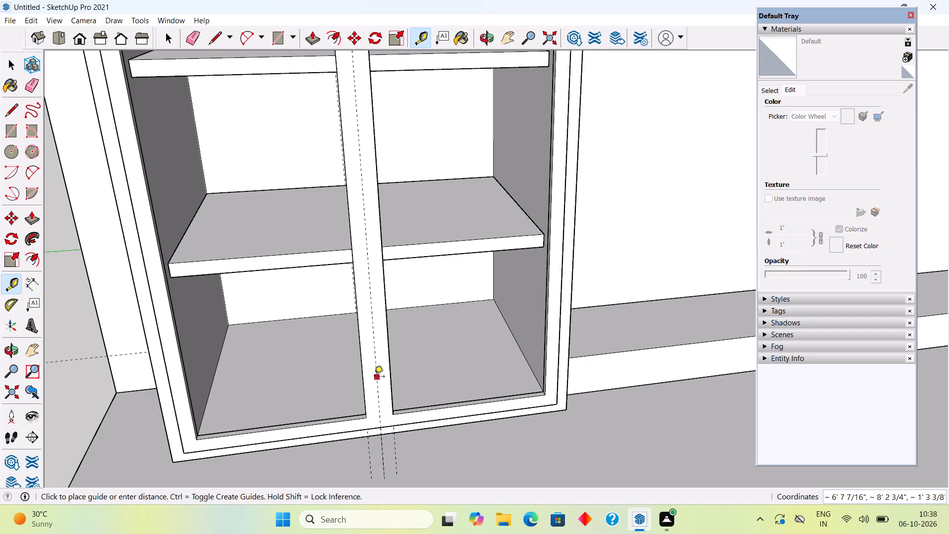
{"action": "scroll", "coordinate": [390, 380], "scroll_direction": "up", "scroll_amount": 5}
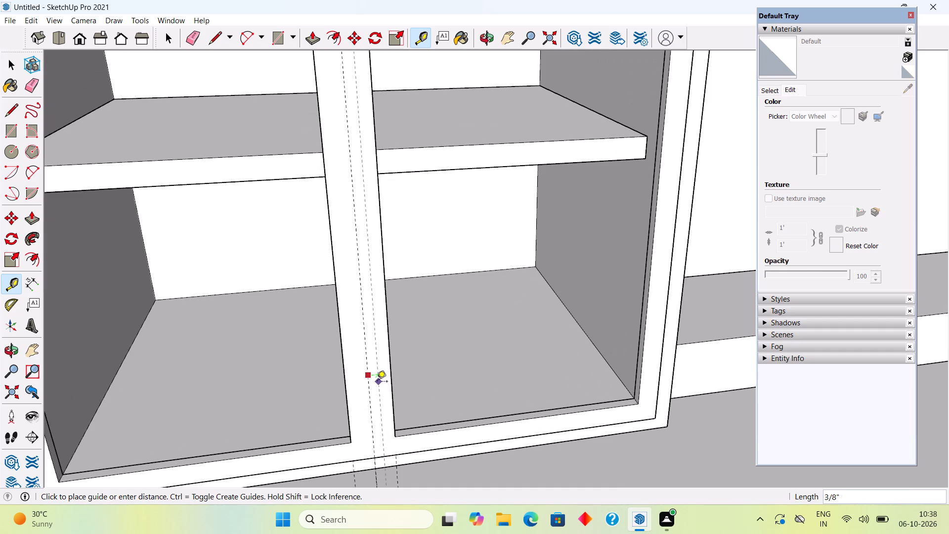
{"action": "type", "text": ".15\""}
{"action": "key", "text": "Return"}
{"action": "scroll", "coordinate": [377, 382], "scroll_direction": "up", "scroll_amount": 6}
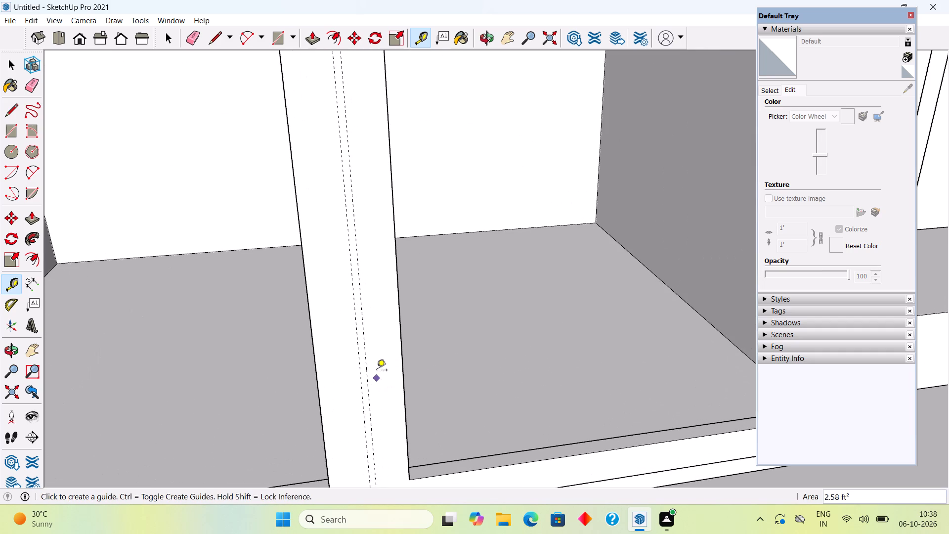
{"action": "left_click", "coordinate": [358, 326]}
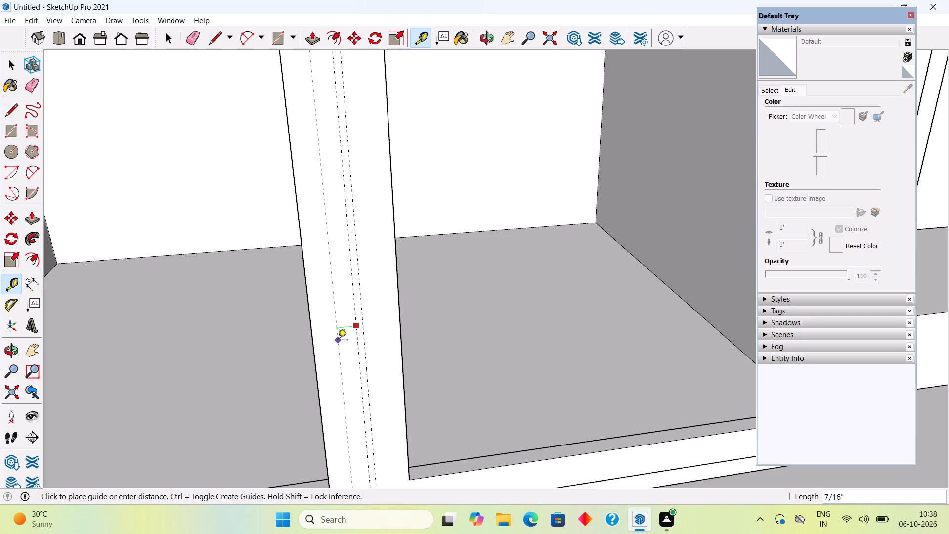
{"action": "key", "text": "period"}
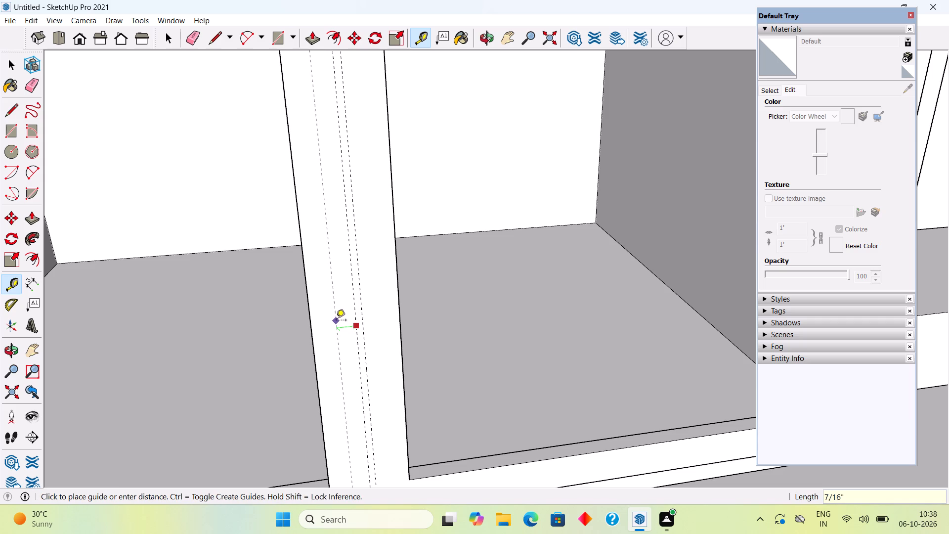
{"action": "type", "text": "15\""}
{"action": "key", "text": "Return"}
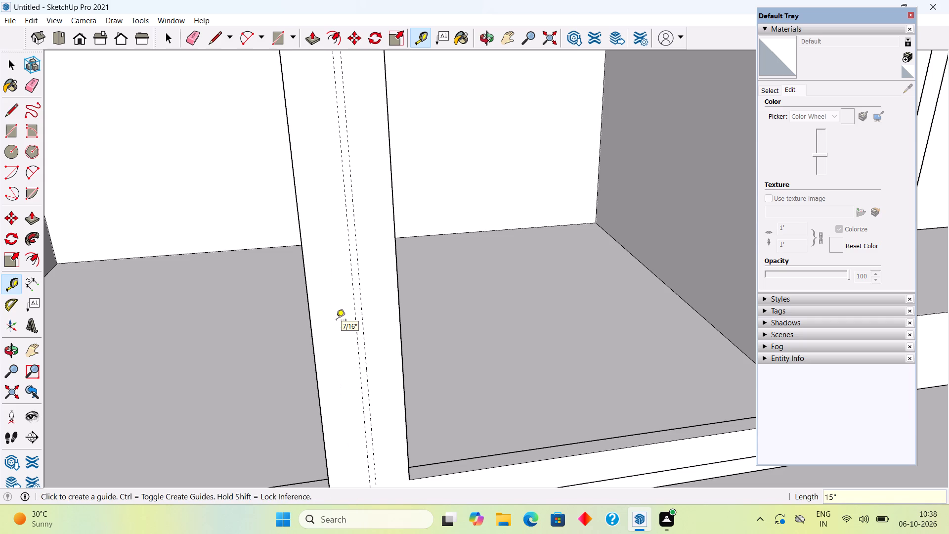
{"action": "left_click", "coordinate": [355, 299]}
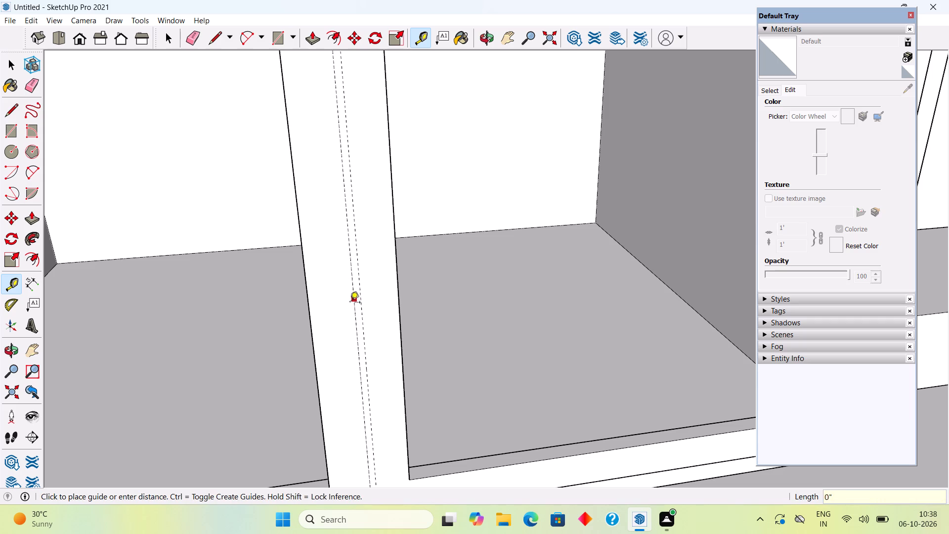
{"action": "type", "text": ".15\""}
{"action": "key", "text": "Return"}
{"action": "key", "text": "space"}
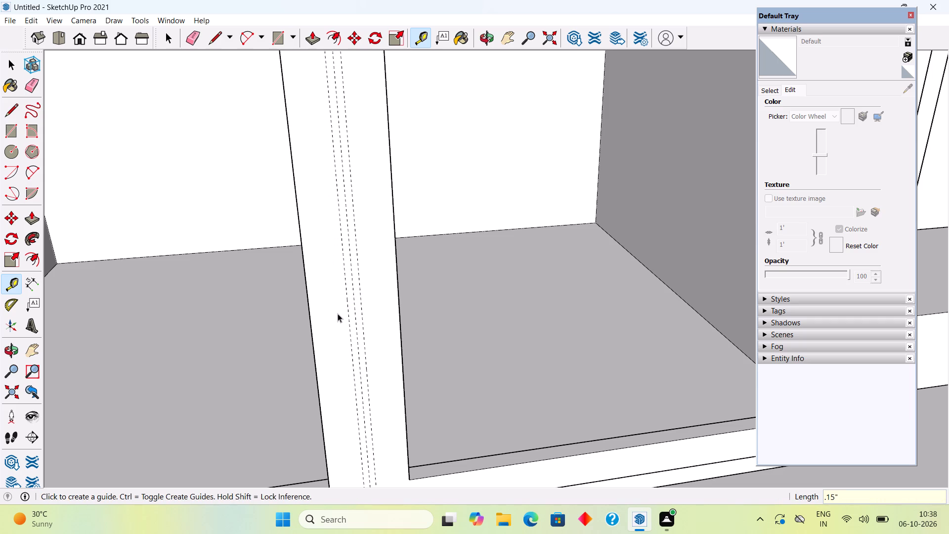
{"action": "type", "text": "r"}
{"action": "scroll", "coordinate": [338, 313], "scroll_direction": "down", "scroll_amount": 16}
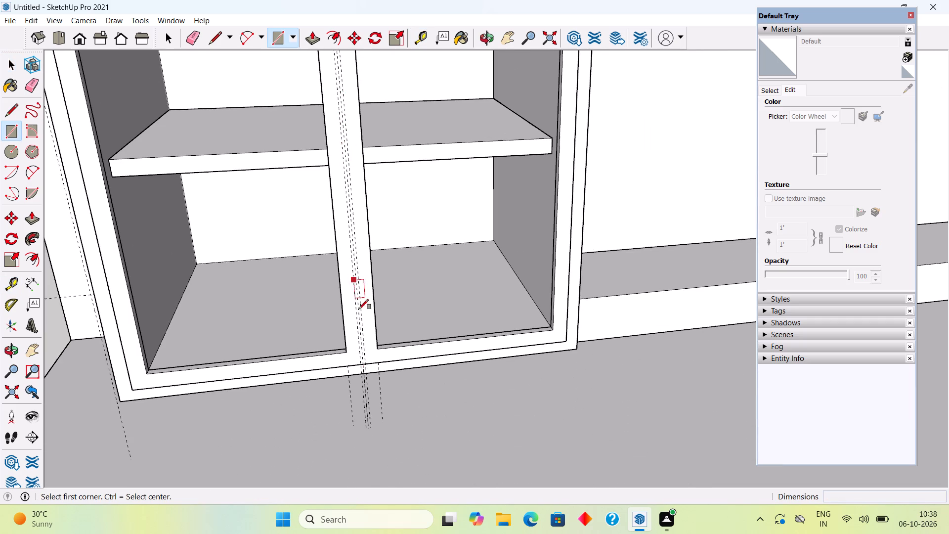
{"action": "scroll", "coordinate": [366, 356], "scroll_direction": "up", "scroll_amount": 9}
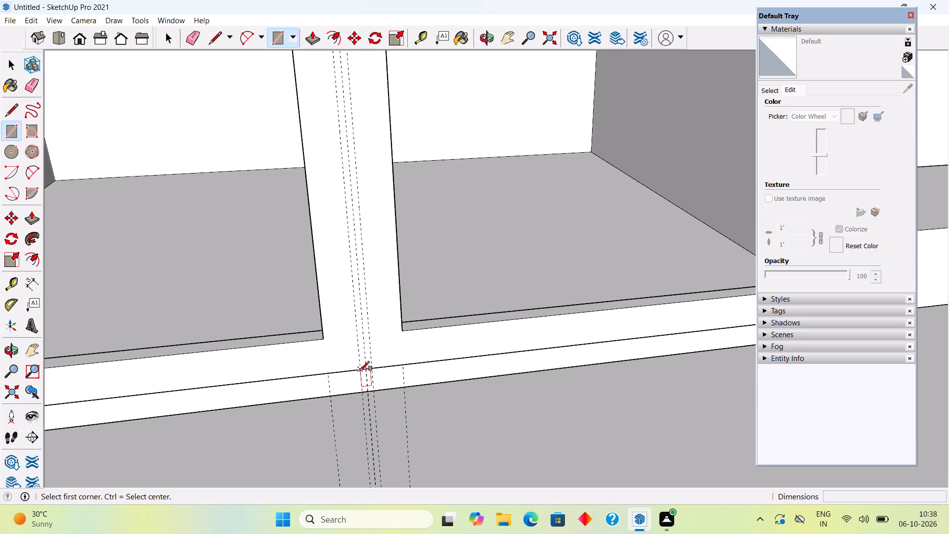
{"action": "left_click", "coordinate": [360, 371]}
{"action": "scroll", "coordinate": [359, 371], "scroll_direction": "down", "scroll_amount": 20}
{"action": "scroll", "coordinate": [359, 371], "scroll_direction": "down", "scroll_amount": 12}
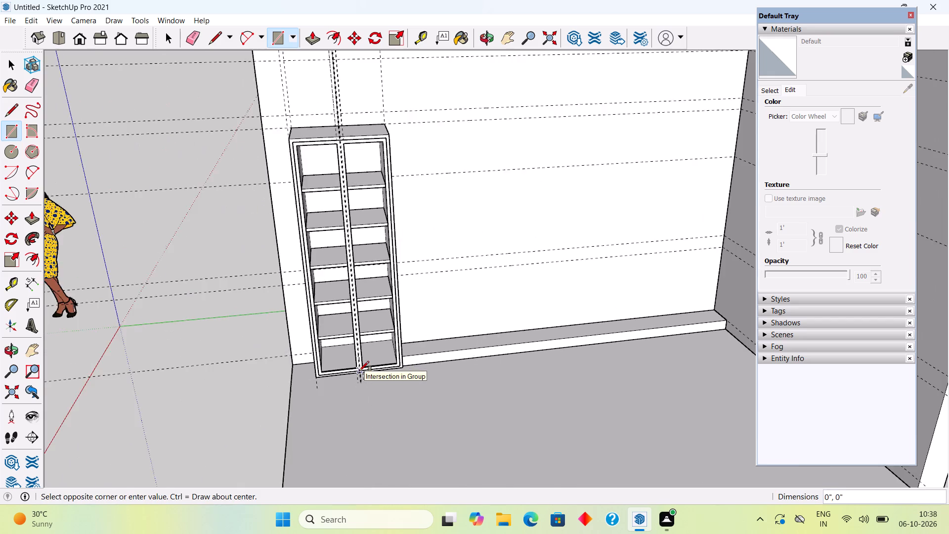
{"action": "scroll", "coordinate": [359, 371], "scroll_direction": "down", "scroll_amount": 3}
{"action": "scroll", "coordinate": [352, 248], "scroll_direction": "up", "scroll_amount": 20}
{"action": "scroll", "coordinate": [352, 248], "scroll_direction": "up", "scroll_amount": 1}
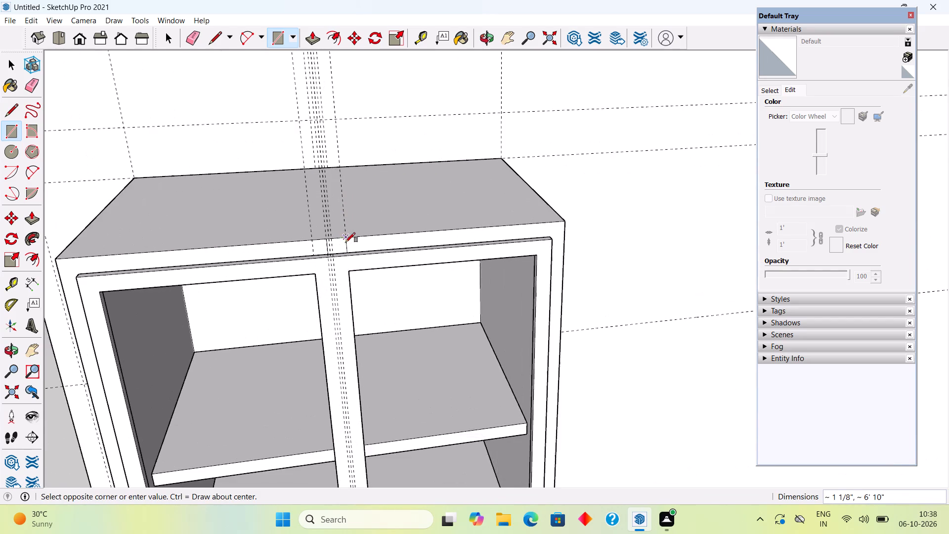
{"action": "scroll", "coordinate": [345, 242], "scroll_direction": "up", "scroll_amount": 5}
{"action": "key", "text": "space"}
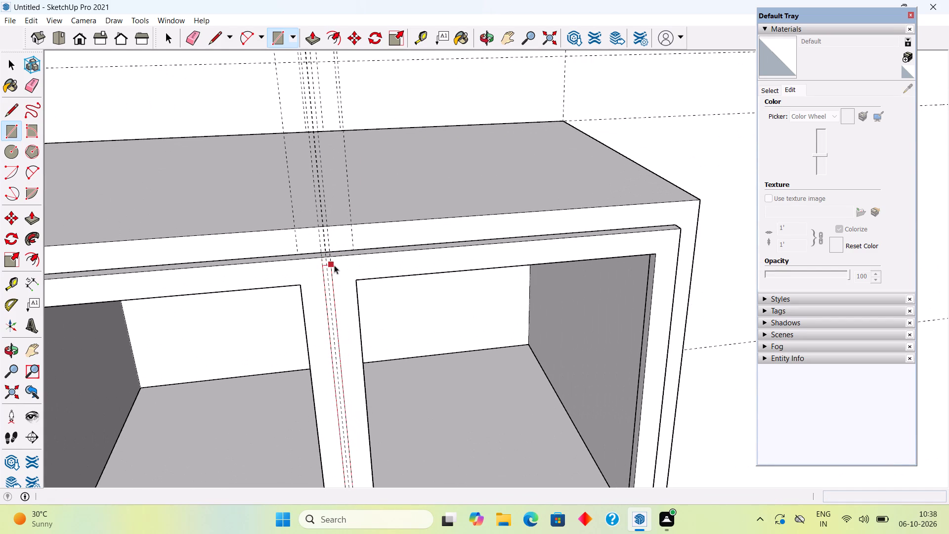
Inside the front frame group, draw a narrow rectangle between the outer divider guides from the frame's top edge to its bottom edge, about 6' 9" tall.
{"action": "triple_click", "coordinate": [335, 273]}
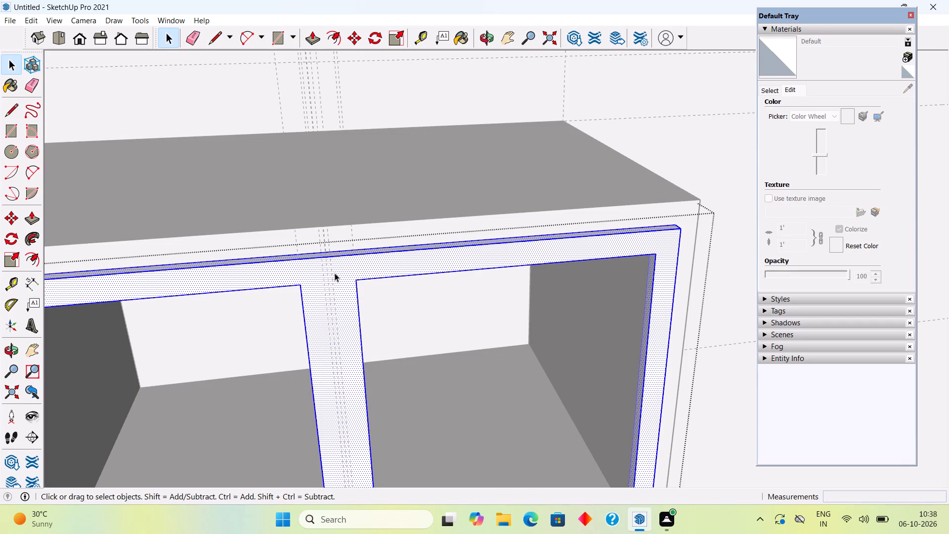
{"action": "key", "text": "r"}
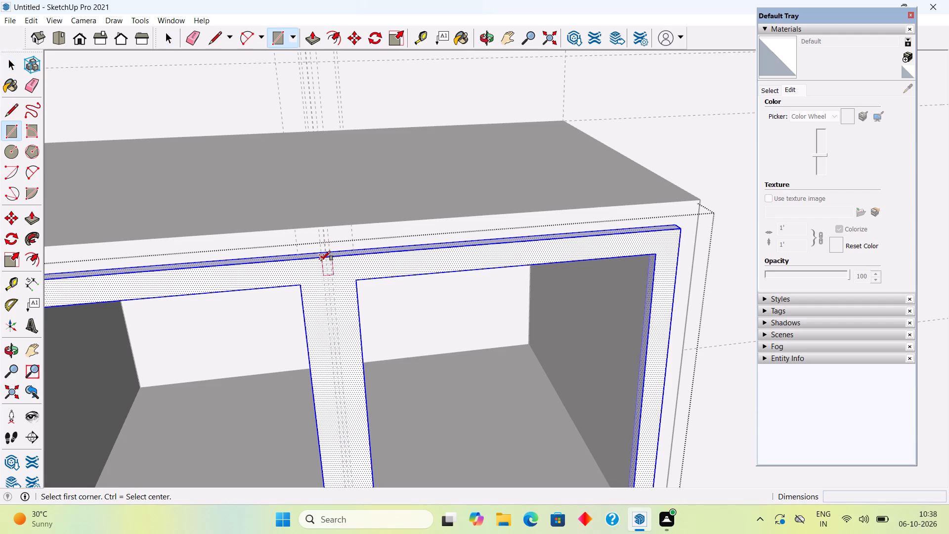
{"action": "left_click", "coordinate": [321, 261]}
{"action": "scroll", "coordinate": [321, 261], "scroll_direction": "down", "scroll_amount": 20}
{"action": "scroll", "coordinate": [321, 261], "scroll_direction": "down", "scroll_amount": 16}
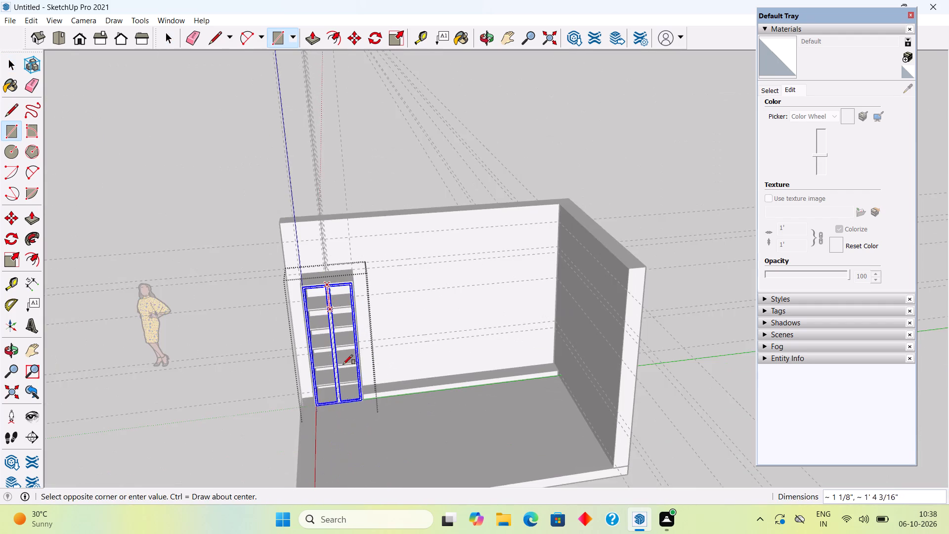
{"action": "scroll", "coordinate": [350, 417], "scroll_direction": "up", "scroll_amount": 20}
{"action": "scroll", "coordinate": [350, 417], "scroll_direction": "up", "scroll_amount": 9}
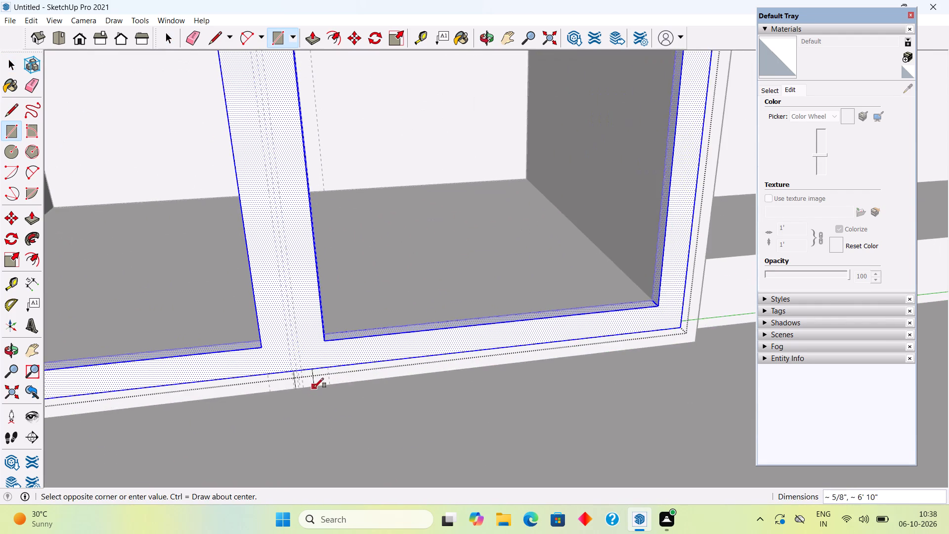
{"action": "scroll", "coordinate": [286, 339], "scroll_direction": "up", "scroll_amount": 5}
{"action": "scroll", "coordinate": [300, 383], "scroll_direction": "up", "scroll_amount": 10}
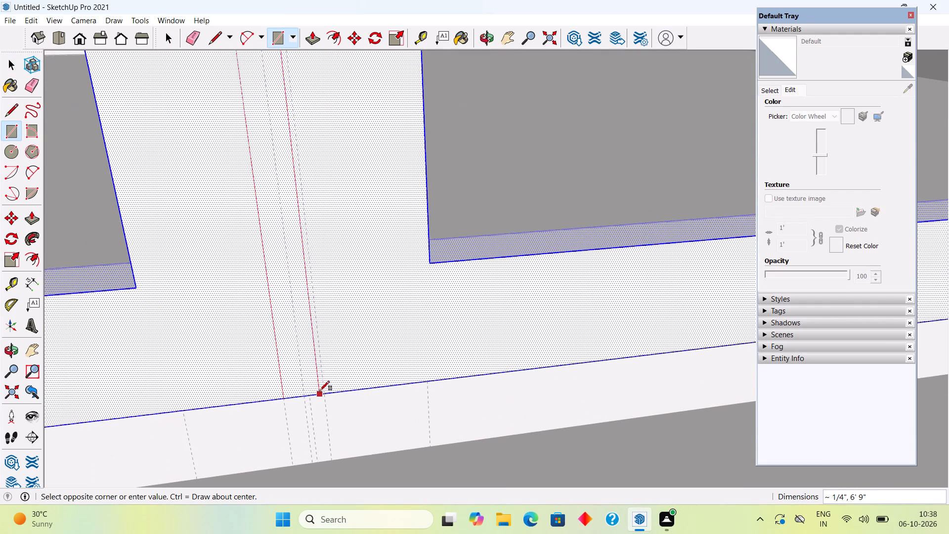
{"action": "left_click", "coordinate": [323, 391]}
{"action": "key", "text": "space"}
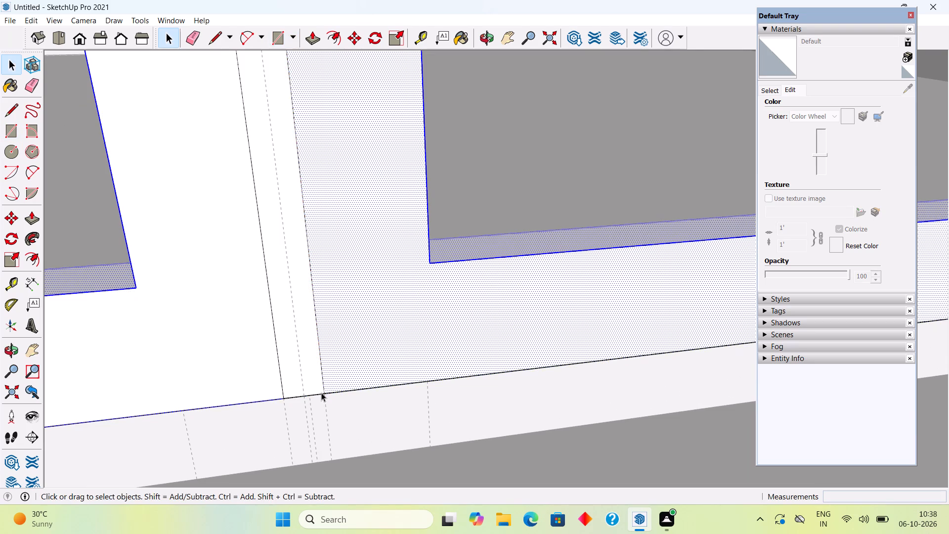
Push/Pull the narrow strip on the divider 0.3" inward as a groove and close the frame group.
{"action": "middle_click_drag", "start_coordinate": [320, 397], "coordinate": [467, 170]}
{"action": "scroll", "coordinate": [344, 287], "scroll_direction": "up", "scroll_amount": 6}
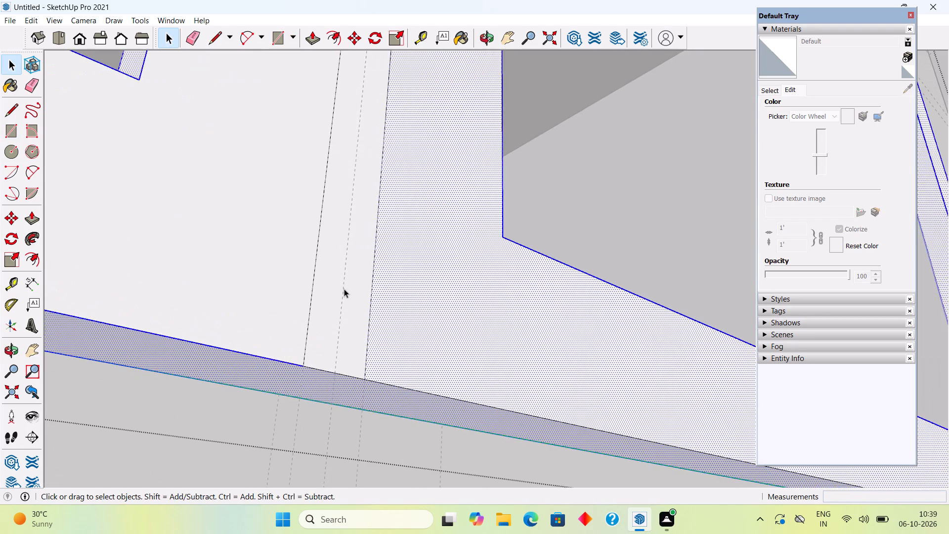
{"action": "left_click", "coordinate": [345, 289]}
{"action": "key", "text": "p"}
{"action": "left_click", "coordinate": [350, 297]}
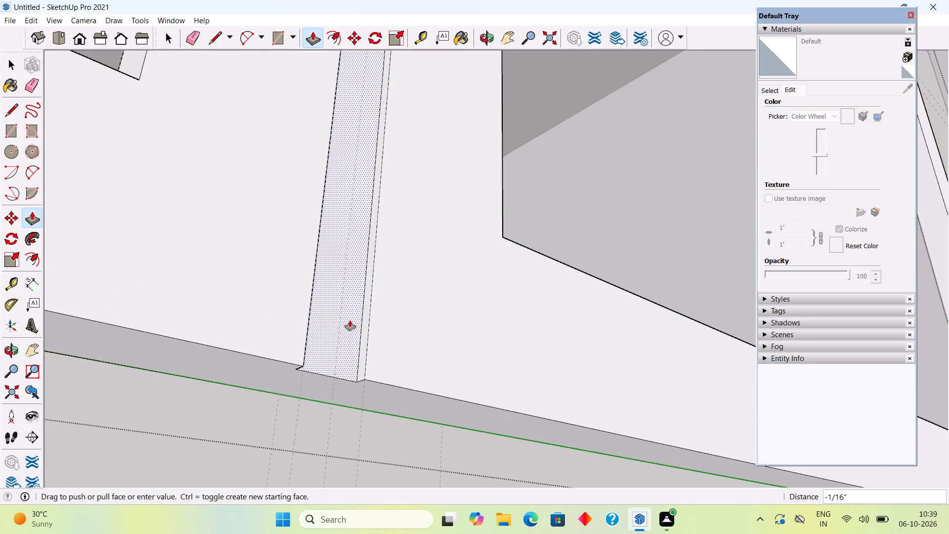
{"action": "type", "text": ".3\""}
{"action": "key", "text": "Return"}
{"action": "key", "text": "space"}
{"action": "scroll", "coordinate": [350, 321], "scroll_direction": "up", "scroll_amount": 1}
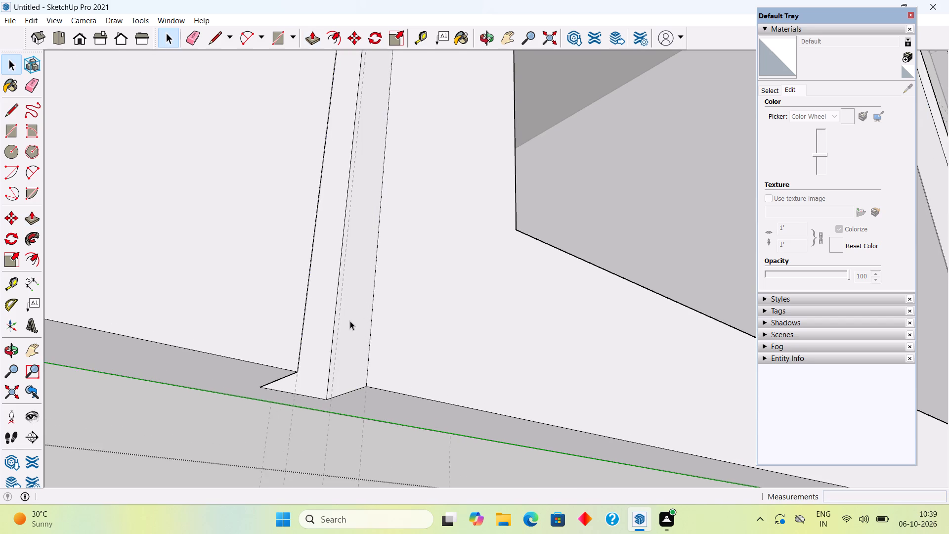
{"action": "scroll", "coordinate": [350, 321], "scroll_direction": "down", "scroll_amount": 20}
{"action": "scroll", "coordinate": [350, 321], "scroll_direction": "down", "scroll_amount": 4}
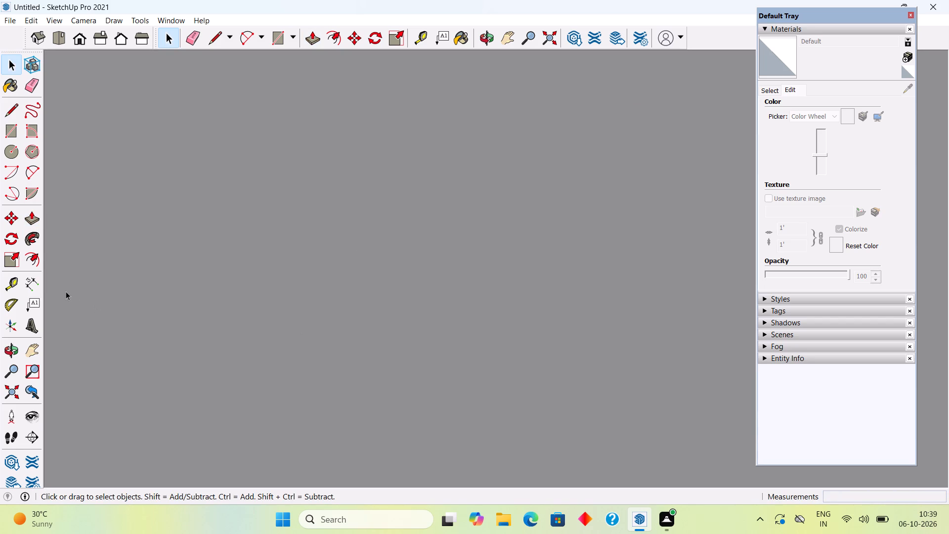
{"action": "left_click", "coordinate": [11, 387]}
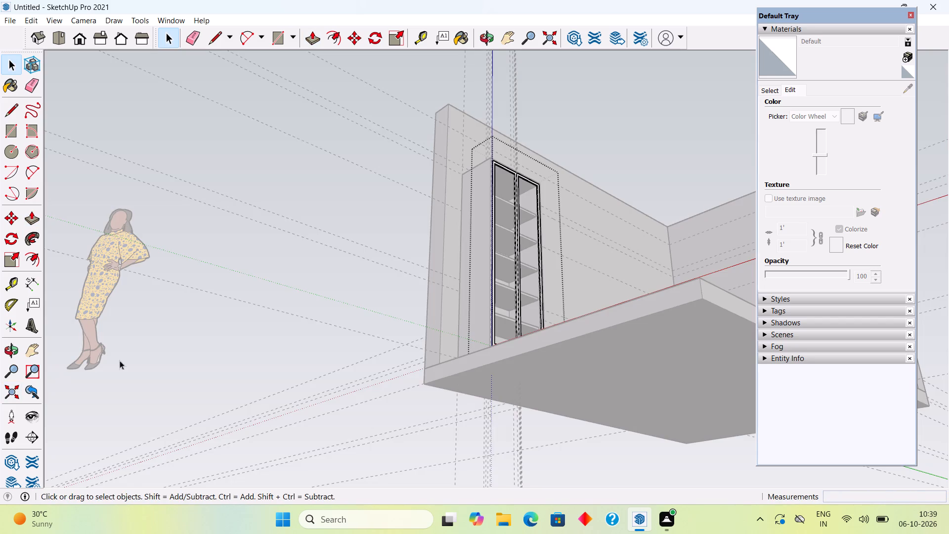
{"action": "middle_click_drag", "start_coordinate": [428, 315], "coordinate": [338, 393]}
{"action": "left_click", "coordinate": [225, 239]}
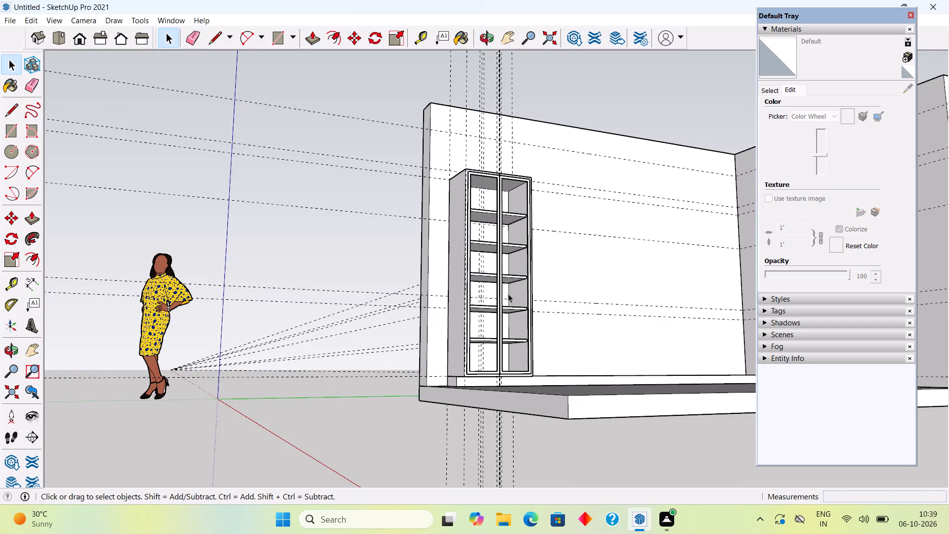
Erase the vertical guides running along the centre divider.
{"action": "middle_click_drag", "start_coordinate": [508, 294], "coordinate": [411, 381]}
{"action": "scroll", "coordinate": [476, 301], "scroll_direction": "up", "scroll_amount": 19}
{"action": "scroll", "coordinate": [473, 281], "scroll_direction": "down", "scroll_amount": 12}
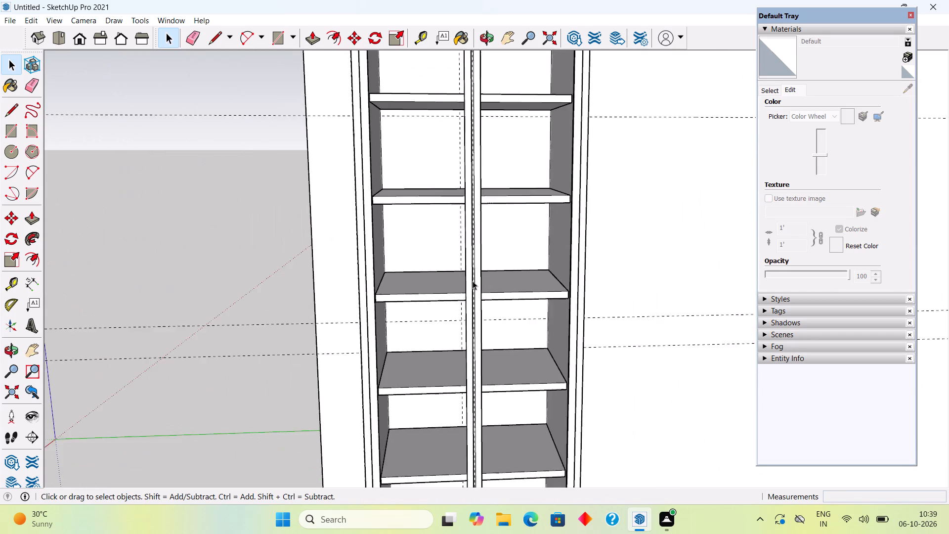
{"action": "scroll", "coordinate": [473, 281], "scroll_direction": "down", "scroll_amount": 8}
{"action": "middle_click_drag", "start_coordinate": [486, 286], "coordinate": [606, 322]}
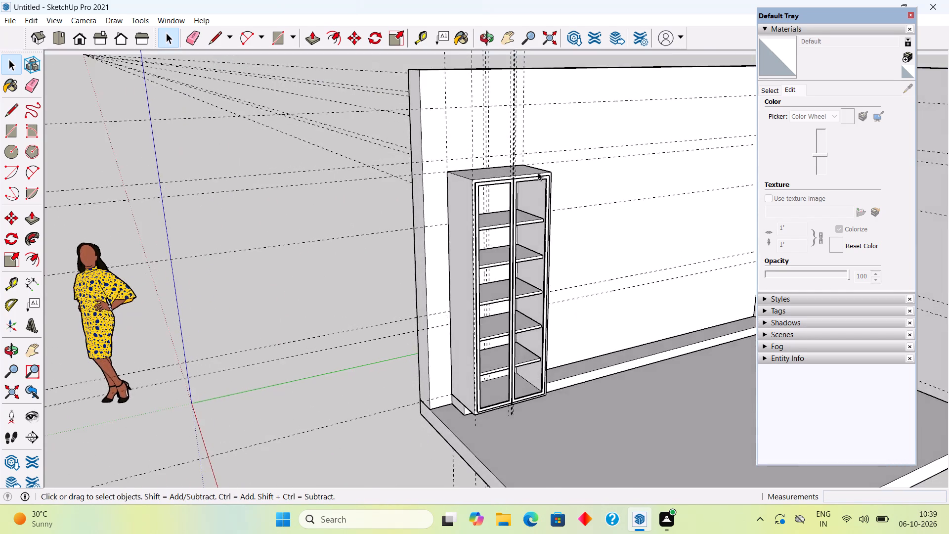
{"action": "scroll", "coordinate": [538, 172], "scroll_direction": "up", "scroll_amount": 5}
{"action": "key", "text": "e"}
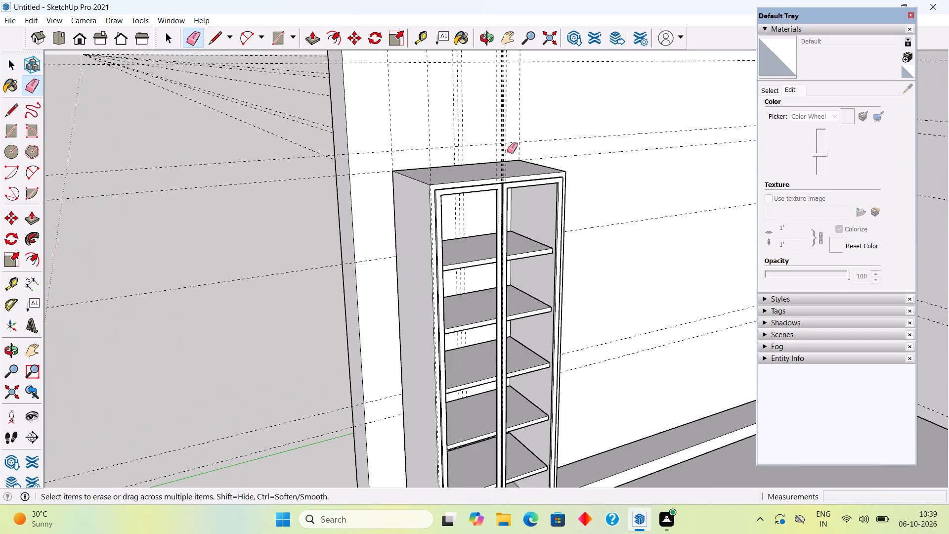
{"action": "left_click_drag", "start_coordinate": [512, 170], "coordinate": [490, 168]}
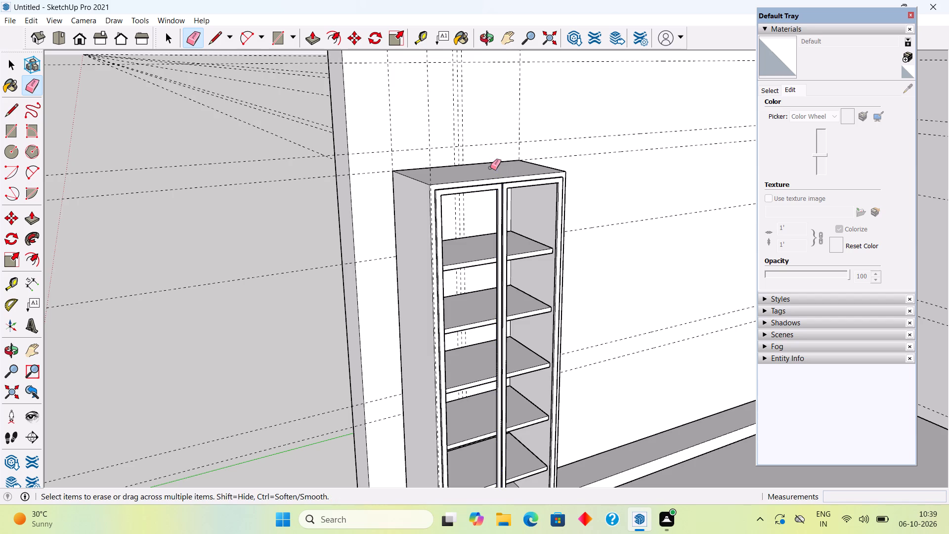
{"action": "key", "text": "space"}
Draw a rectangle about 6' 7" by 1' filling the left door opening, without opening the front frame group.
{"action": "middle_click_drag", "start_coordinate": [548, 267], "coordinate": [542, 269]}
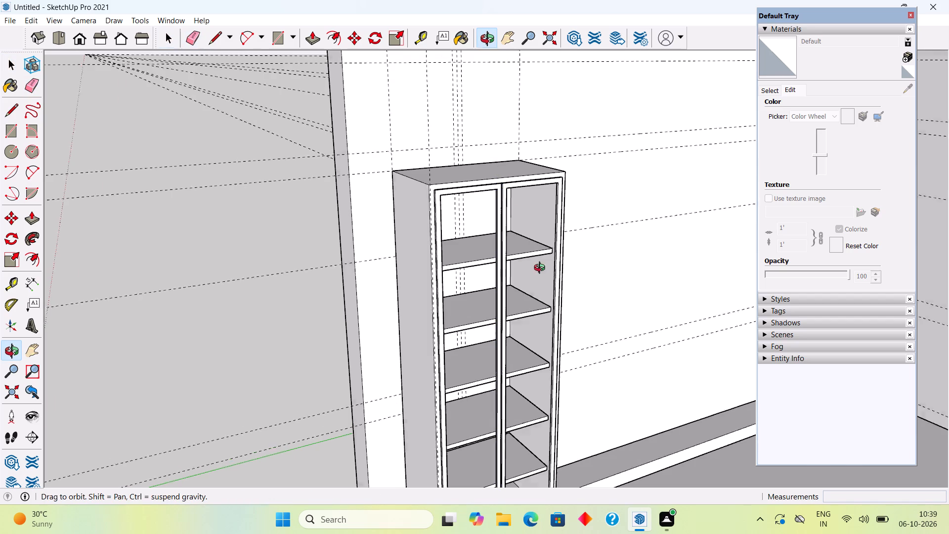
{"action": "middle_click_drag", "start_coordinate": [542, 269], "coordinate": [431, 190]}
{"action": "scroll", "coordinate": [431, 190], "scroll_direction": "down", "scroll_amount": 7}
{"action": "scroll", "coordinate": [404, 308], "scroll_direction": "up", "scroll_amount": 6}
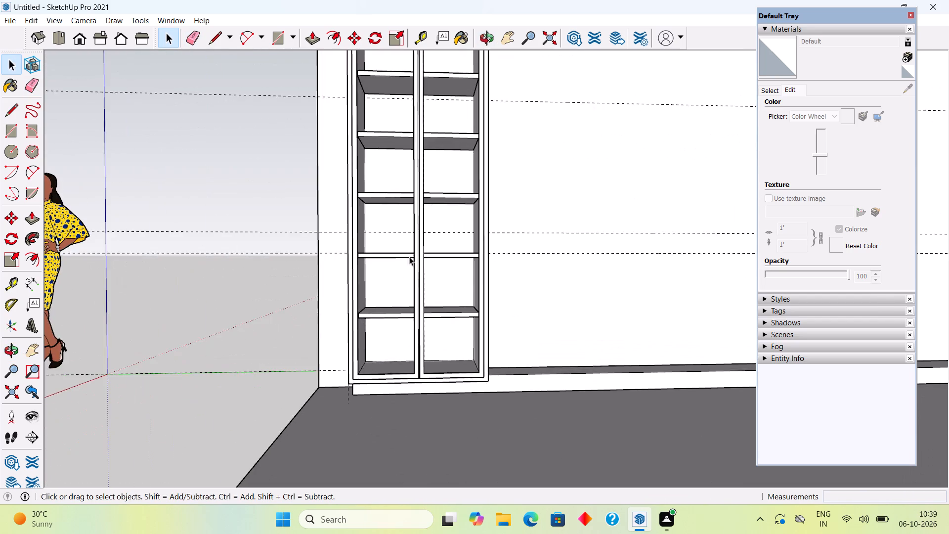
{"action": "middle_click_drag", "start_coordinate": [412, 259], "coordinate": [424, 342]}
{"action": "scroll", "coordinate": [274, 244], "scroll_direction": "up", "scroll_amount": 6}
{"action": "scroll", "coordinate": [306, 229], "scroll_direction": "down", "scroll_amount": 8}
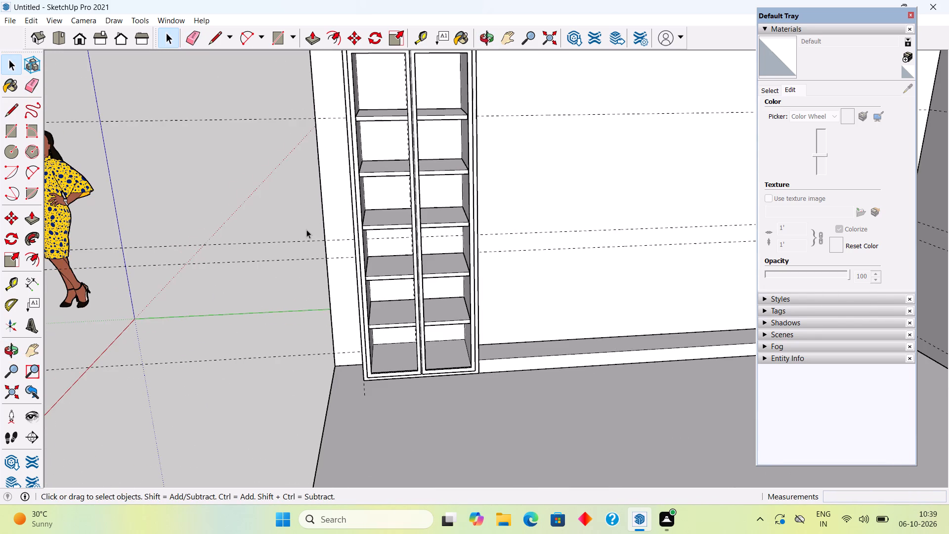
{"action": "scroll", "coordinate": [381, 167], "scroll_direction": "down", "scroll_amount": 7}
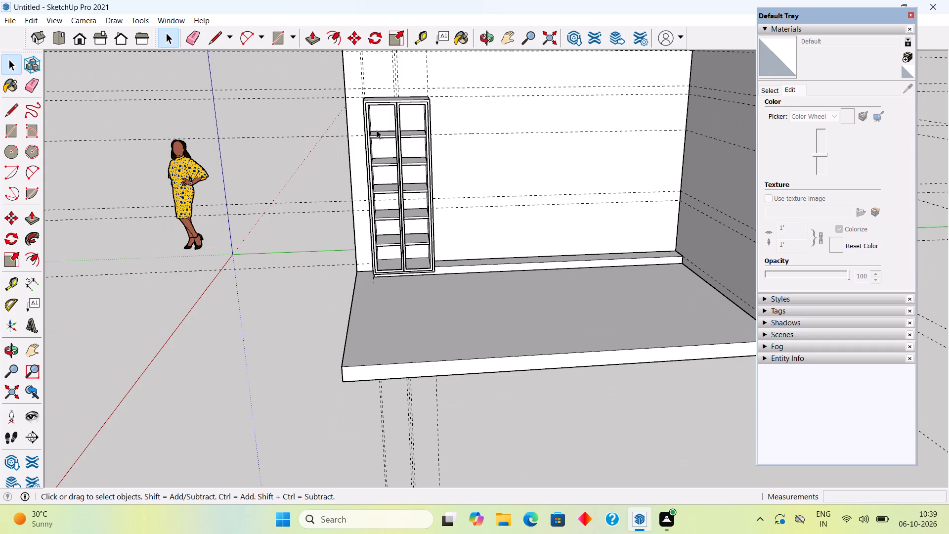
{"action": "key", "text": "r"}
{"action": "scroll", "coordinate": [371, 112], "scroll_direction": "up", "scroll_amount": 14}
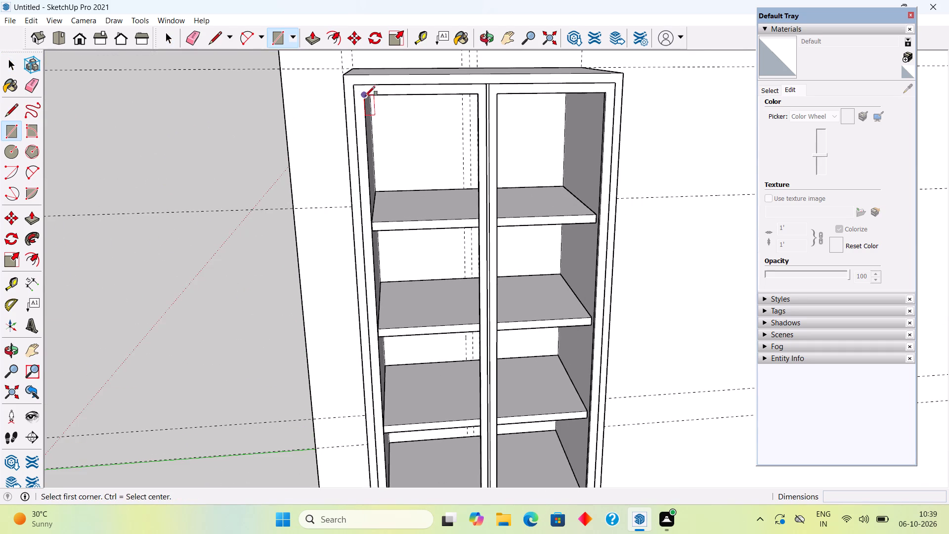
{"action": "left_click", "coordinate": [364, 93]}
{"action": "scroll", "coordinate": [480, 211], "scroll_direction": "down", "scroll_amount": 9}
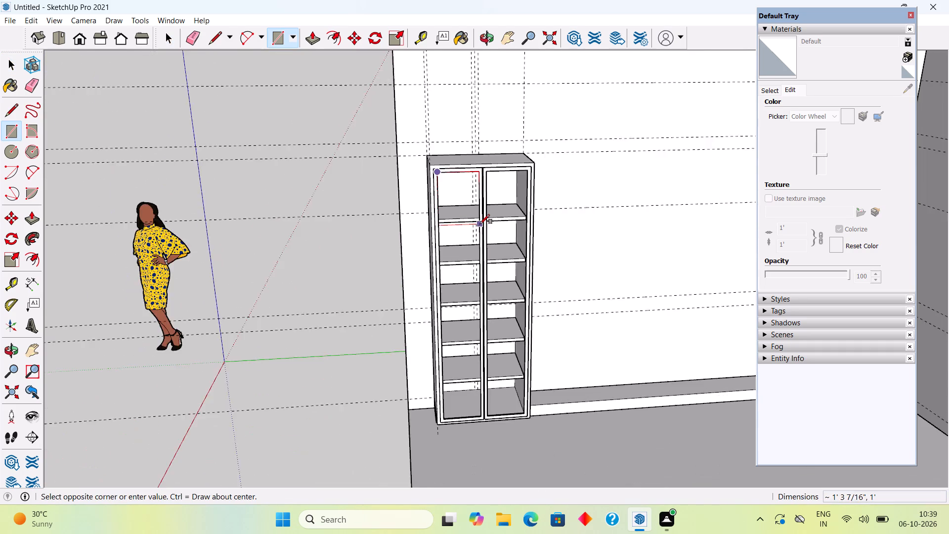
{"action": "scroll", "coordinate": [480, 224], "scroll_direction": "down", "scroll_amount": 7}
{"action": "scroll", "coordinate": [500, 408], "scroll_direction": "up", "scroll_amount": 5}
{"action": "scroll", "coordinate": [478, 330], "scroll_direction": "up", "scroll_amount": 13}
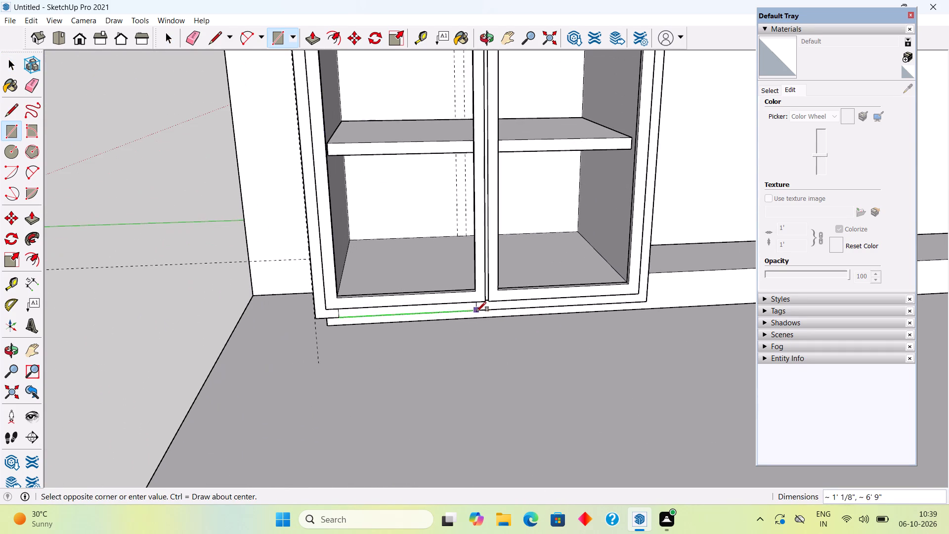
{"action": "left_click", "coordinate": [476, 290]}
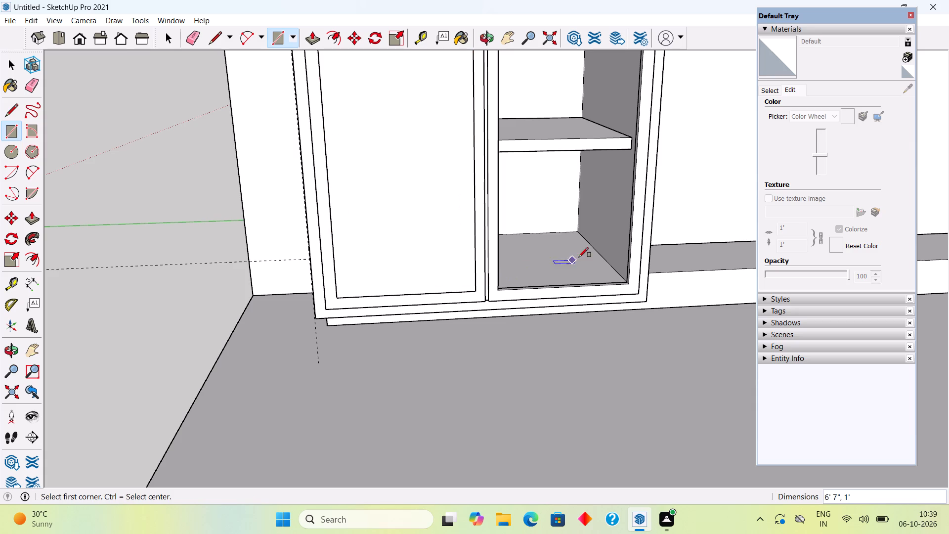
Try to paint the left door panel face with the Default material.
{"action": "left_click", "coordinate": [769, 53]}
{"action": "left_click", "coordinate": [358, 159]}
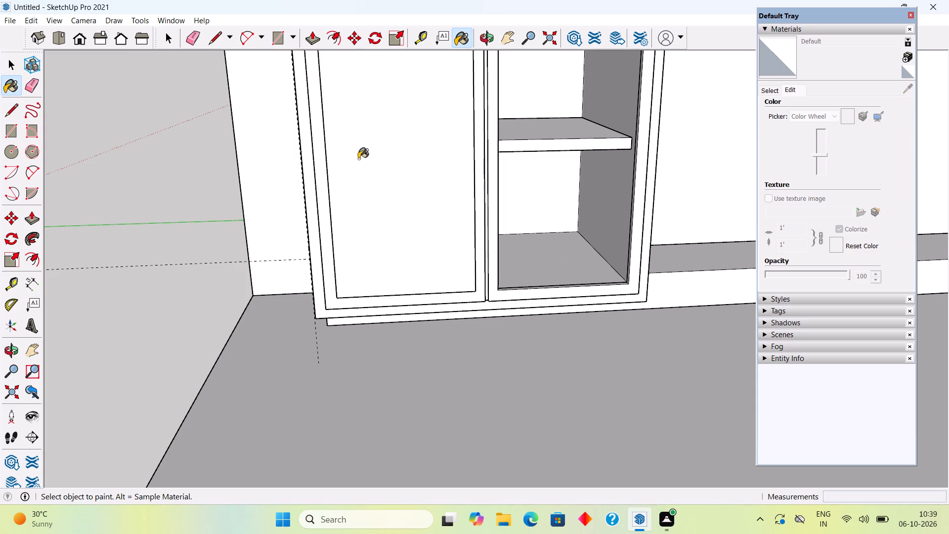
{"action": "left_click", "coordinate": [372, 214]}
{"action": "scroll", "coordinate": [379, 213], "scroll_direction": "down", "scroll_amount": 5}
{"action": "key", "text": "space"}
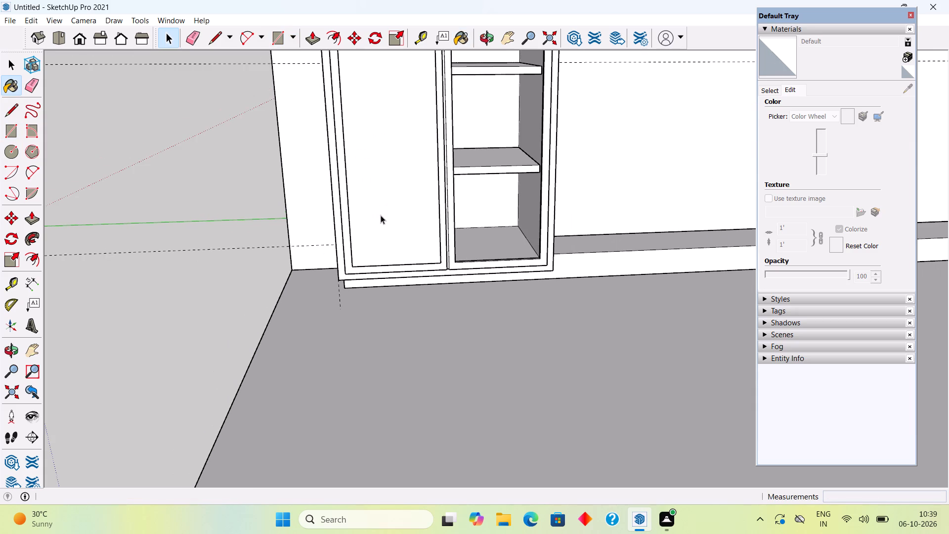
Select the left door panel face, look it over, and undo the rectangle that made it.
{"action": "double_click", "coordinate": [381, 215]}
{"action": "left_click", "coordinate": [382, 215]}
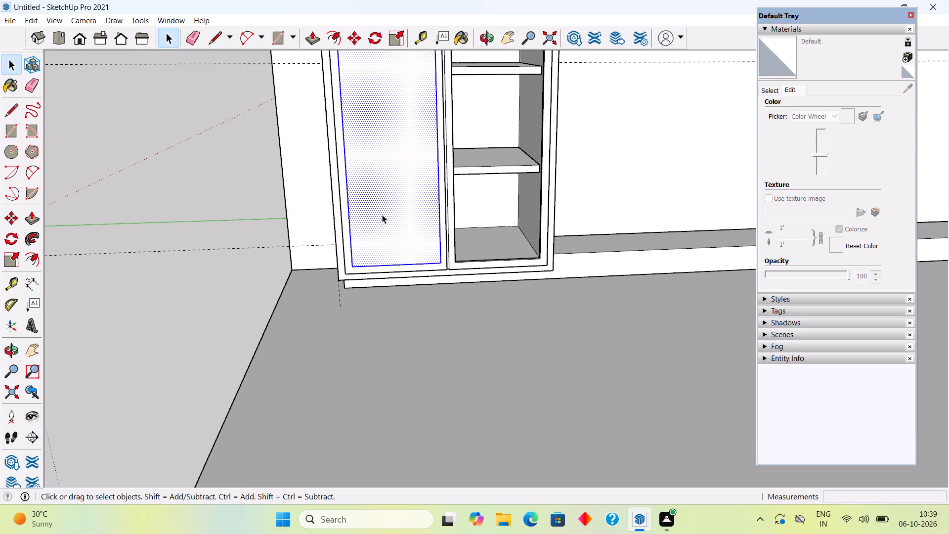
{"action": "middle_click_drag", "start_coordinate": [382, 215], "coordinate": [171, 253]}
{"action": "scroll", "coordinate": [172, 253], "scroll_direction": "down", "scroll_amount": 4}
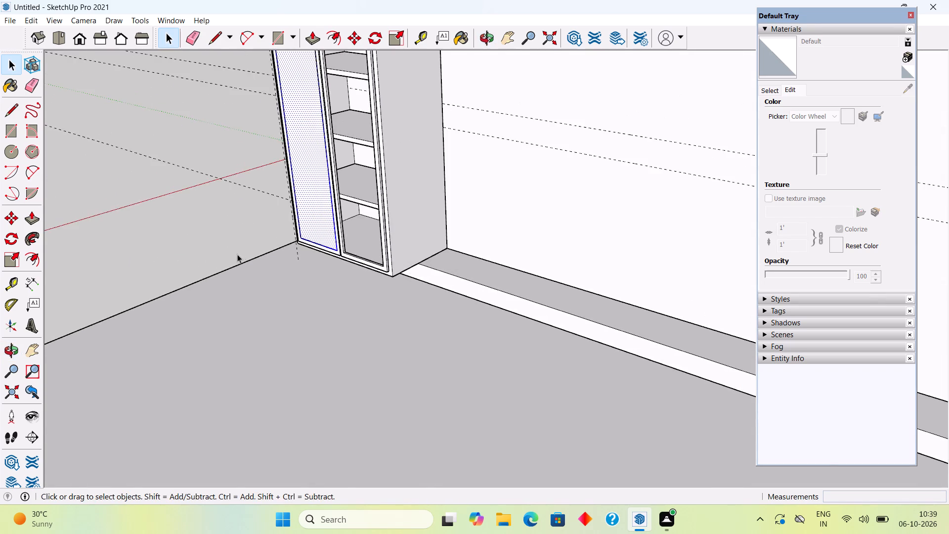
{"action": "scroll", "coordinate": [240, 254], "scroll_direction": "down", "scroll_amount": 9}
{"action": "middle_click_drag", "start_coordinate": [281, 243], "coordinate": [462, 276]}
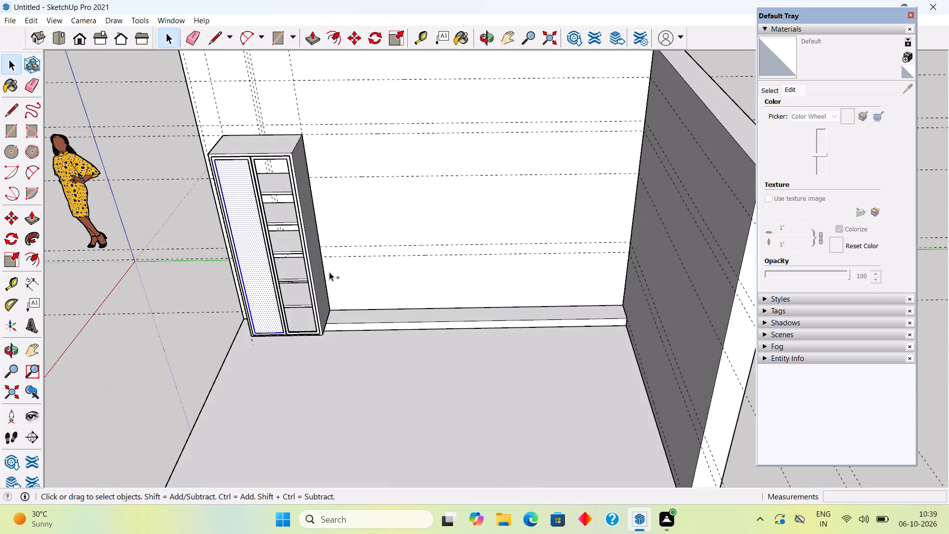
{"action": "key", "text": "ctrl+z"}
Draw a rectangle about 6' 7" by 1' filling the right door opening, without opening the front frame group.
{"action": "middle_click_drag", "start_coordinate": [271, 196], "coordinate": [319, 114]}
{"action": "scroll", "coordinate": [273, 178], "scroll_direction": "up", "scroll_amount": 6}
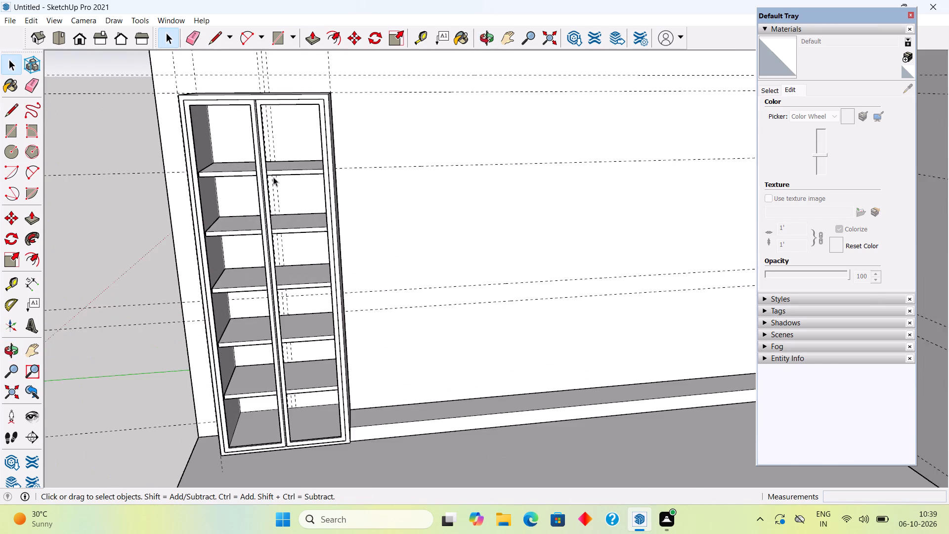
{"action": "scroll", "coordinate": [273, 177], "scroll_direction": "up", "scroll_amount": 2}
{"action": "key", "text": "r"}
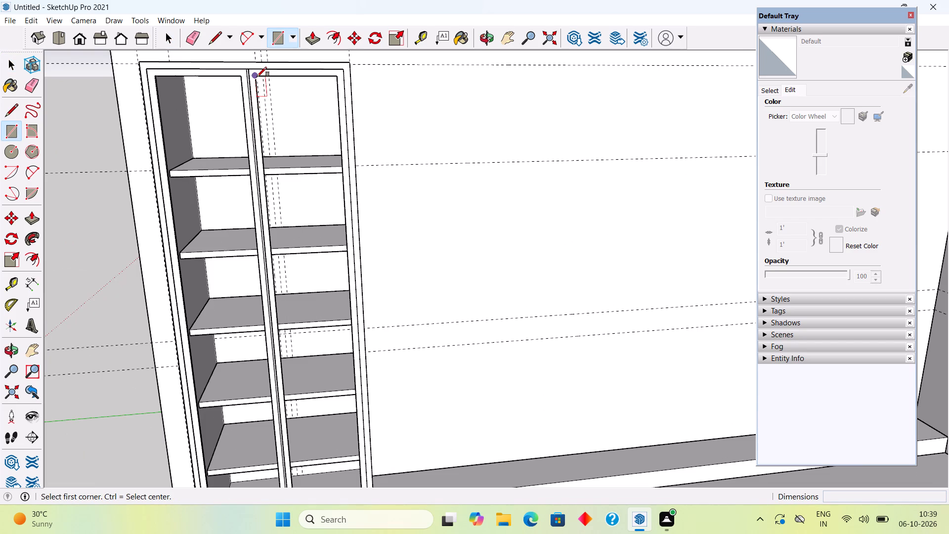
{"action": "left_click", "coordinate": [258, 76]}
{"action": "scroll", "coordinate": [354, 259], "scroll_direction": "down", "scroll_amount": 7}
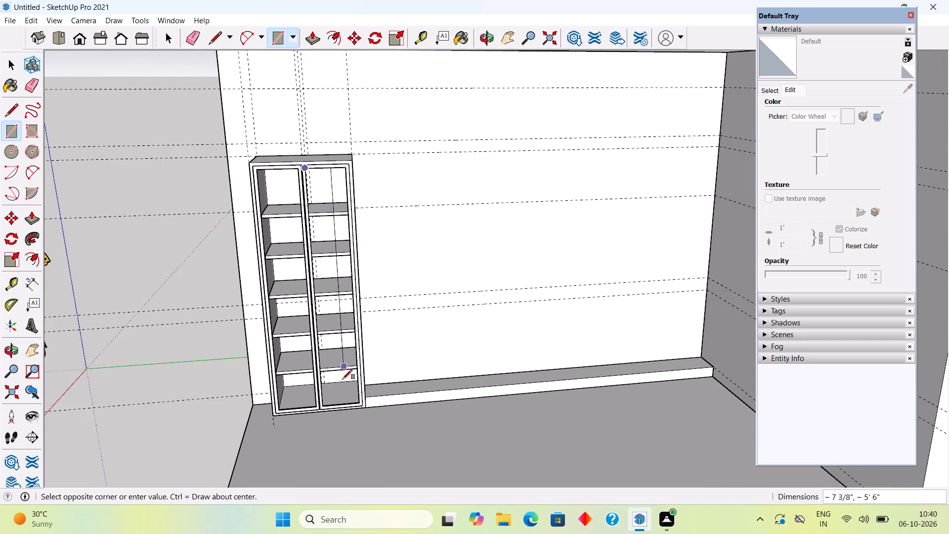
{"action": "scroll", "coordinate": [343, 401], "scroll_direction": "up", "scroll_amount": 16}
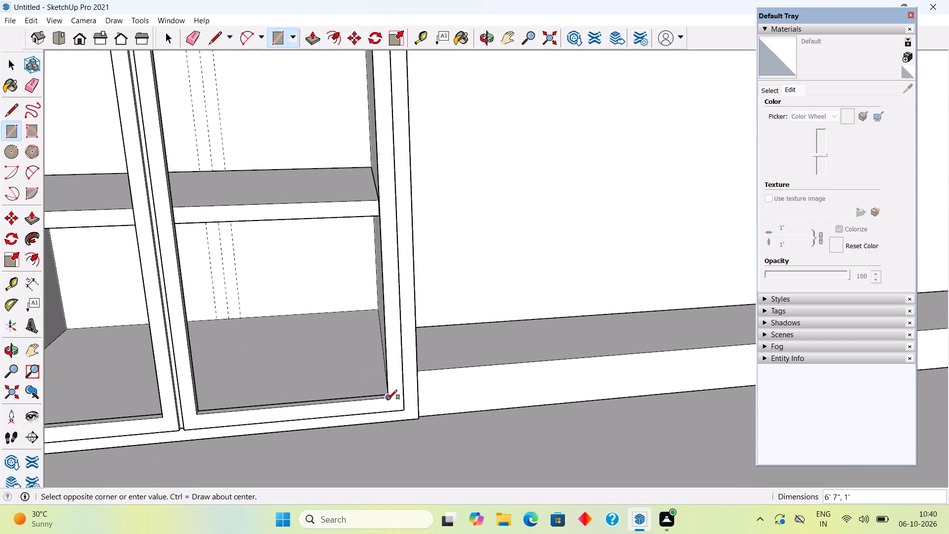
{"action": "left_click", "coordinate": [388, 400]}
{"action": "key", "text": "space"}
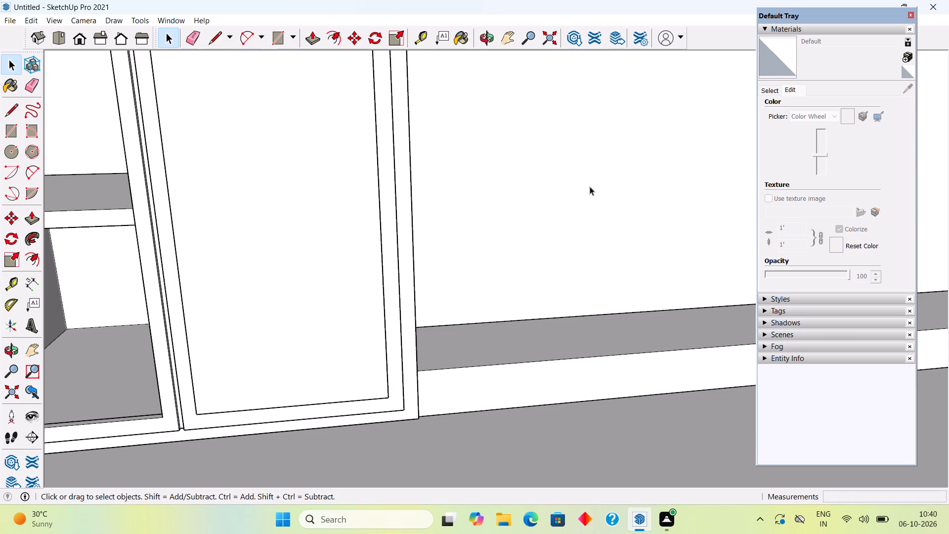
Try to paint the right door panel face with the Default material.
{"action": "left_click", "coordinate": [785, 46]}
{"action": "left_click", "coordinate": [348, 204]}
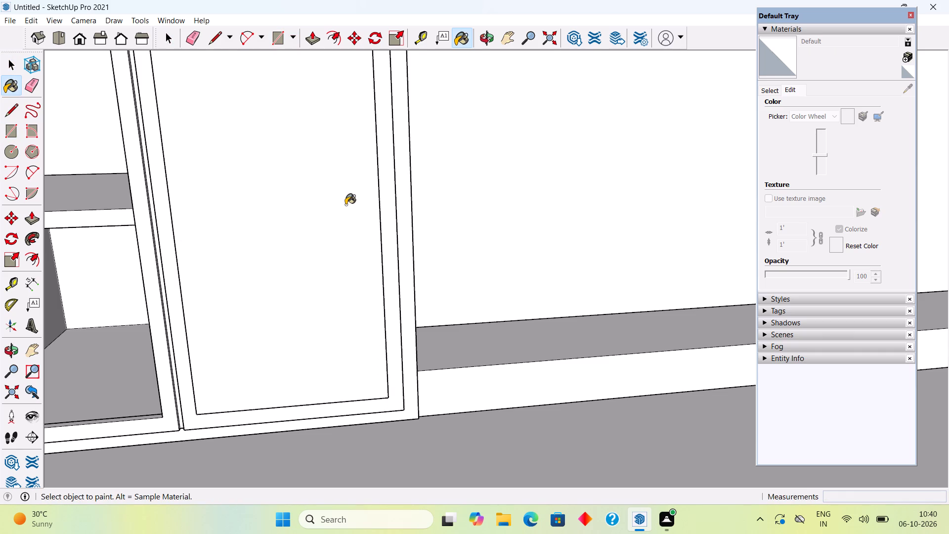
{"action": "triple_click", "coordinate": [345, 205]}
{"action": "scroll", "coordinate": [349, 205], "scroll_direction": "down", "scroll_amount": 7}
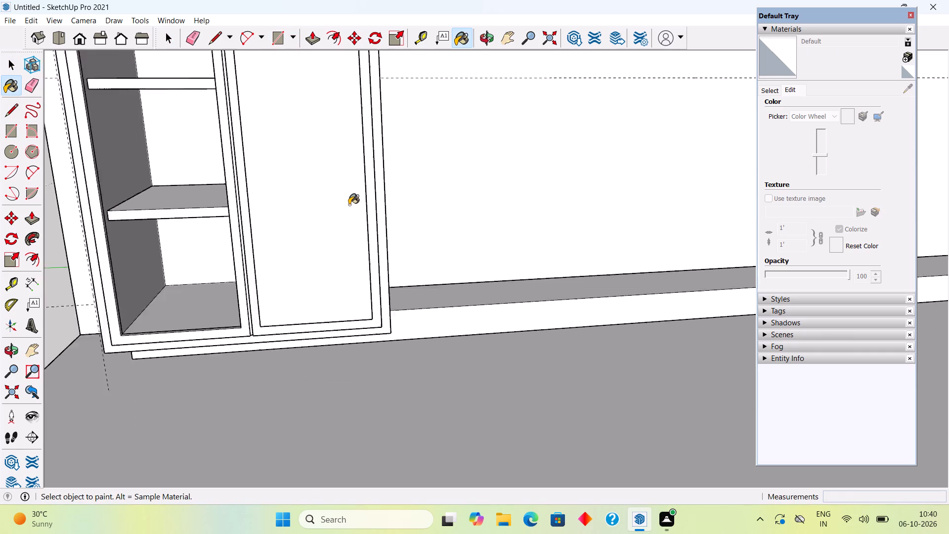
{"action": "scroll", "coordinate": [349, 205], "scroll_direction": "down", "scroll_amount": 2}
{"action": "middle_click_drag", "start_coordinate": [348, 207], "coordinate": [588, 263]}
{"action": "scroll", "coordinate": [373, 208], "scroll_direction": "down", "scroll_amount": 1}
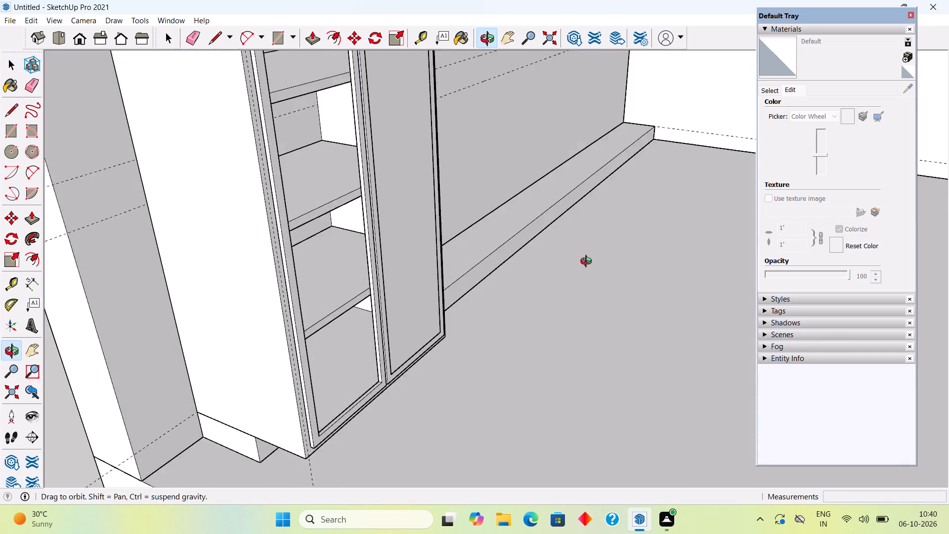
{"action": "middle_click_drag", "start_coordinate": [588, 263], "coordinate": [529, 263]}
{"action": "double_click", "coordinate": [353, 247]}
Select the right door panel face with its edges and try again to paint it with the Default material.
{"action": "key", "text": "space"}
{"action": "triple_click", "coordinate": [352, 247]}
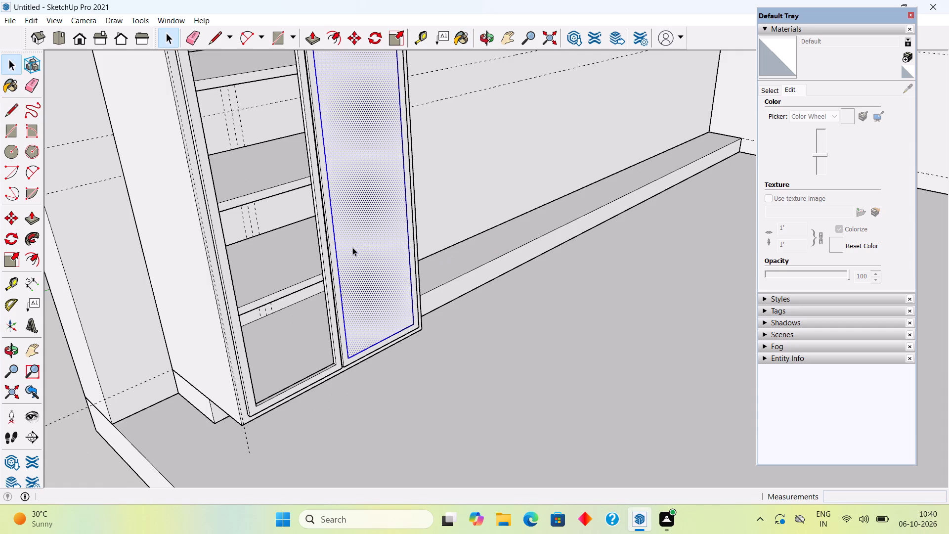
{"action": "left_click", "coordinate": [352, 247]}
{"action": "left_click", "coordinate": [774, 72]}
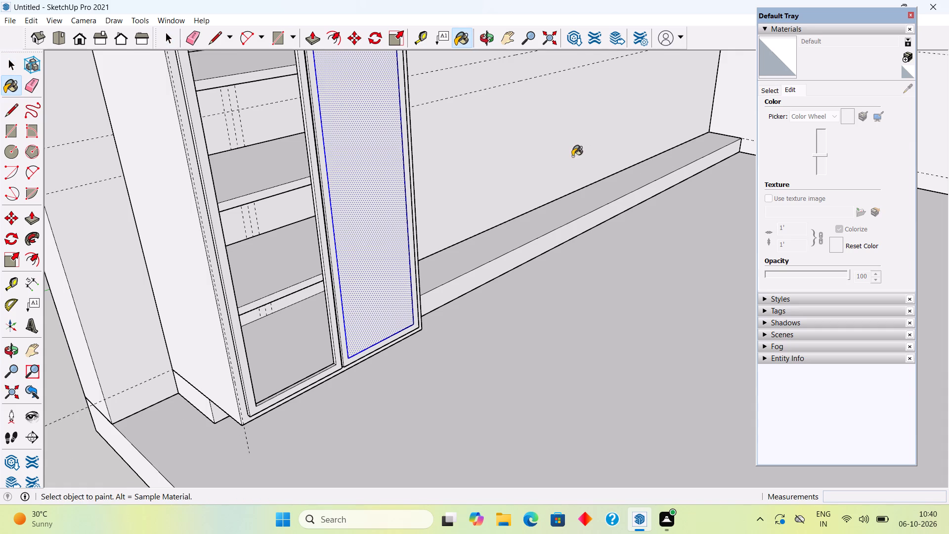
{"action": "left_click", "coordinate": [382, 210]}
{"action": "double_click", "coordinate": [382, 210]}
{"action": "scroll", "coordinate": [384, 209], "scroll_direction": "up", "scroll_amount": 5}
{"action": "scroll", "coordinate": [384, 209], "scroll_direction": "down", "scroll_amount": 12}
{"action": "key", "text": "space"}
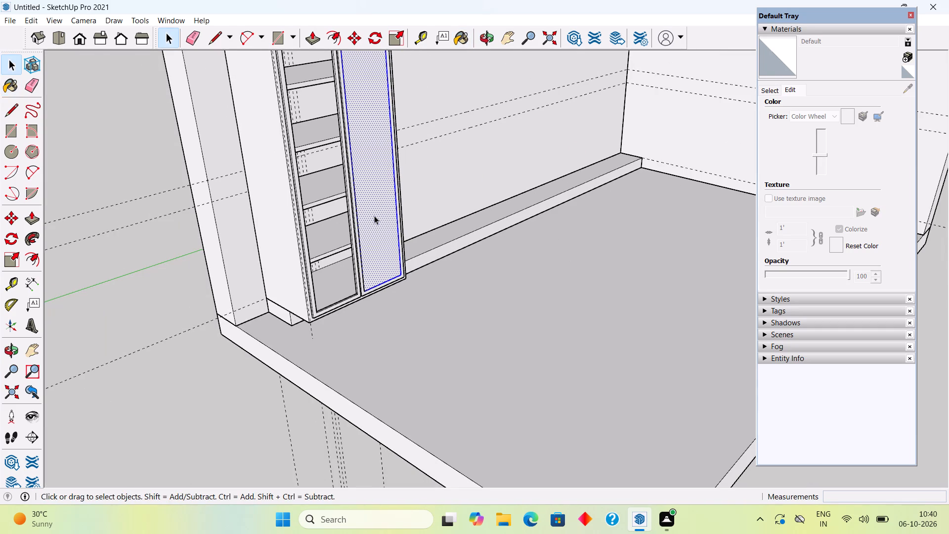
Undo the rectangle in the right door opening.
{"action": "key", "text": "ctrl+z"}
Open the front frame group inside the shelf unit for editing and select its connected geometry.
{"action": "middle_click_drag", "start_coordinate": [366, 244], "coordinate": [302, 310]}
{"action": "scroll", "coordinate": [305, 309], "scroll_direction": "down", "scroll_amount": 8}
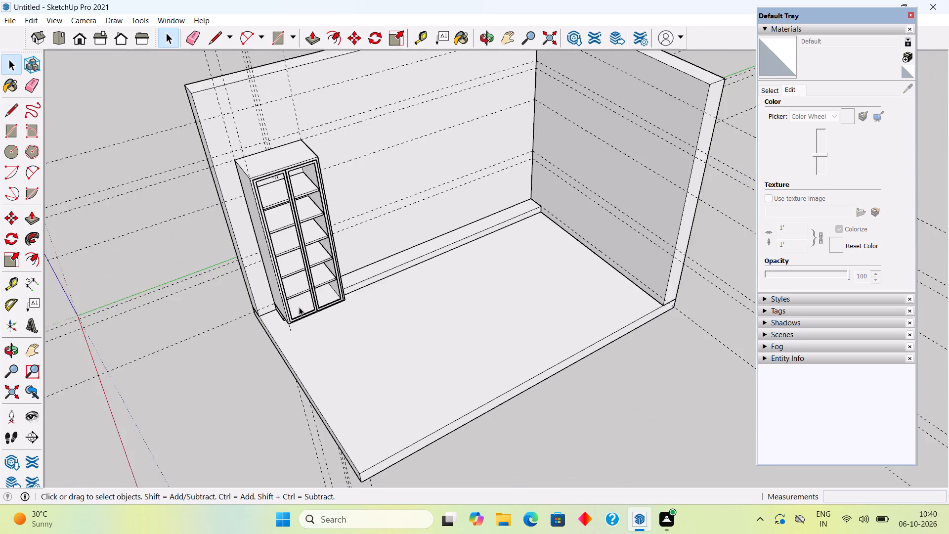
{"action": "middle_click_drag", "start_coordinate": [273, 266], "coordinate": [249, 221]}
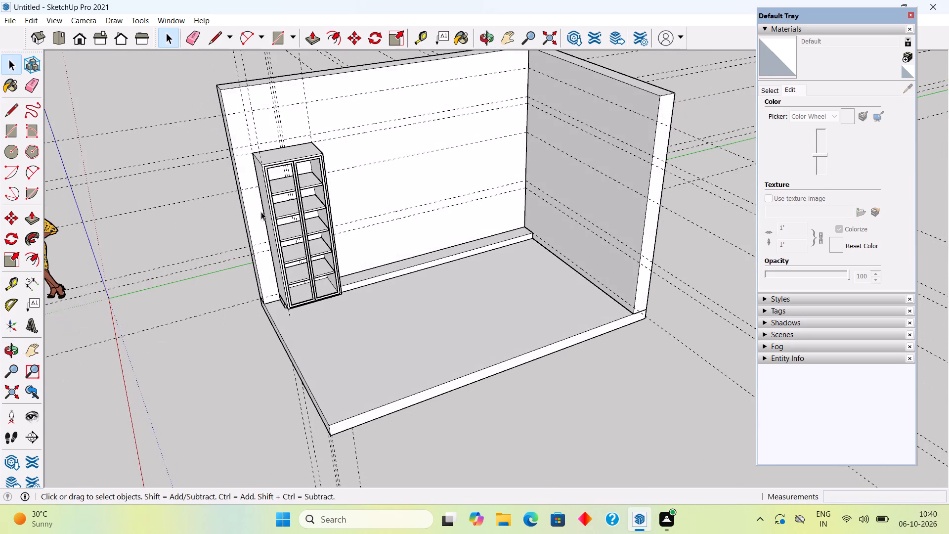
{"action": "scroll", "coordinate": [275, 211], "scroll_direction": "up", "scroll_amount": 9}
{"action": "triple_click", "coordinate": [273, 231]}
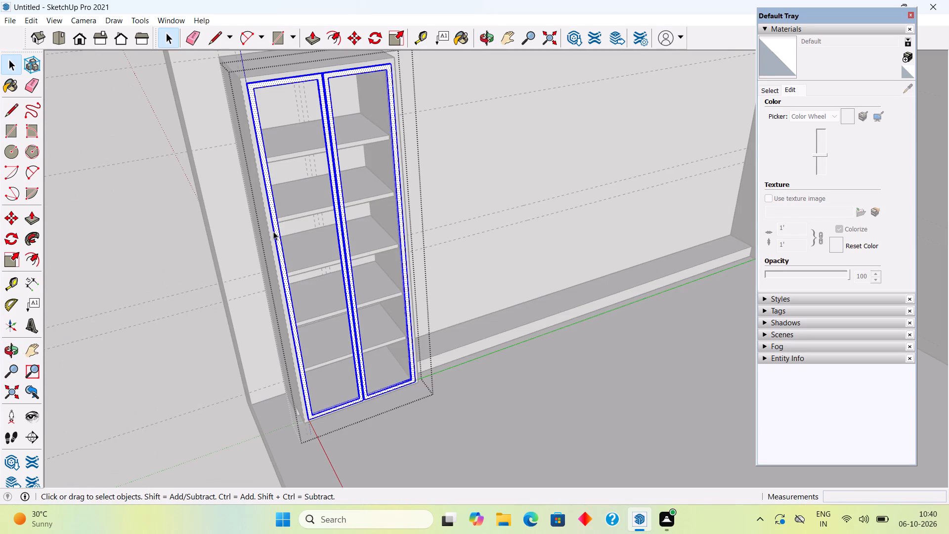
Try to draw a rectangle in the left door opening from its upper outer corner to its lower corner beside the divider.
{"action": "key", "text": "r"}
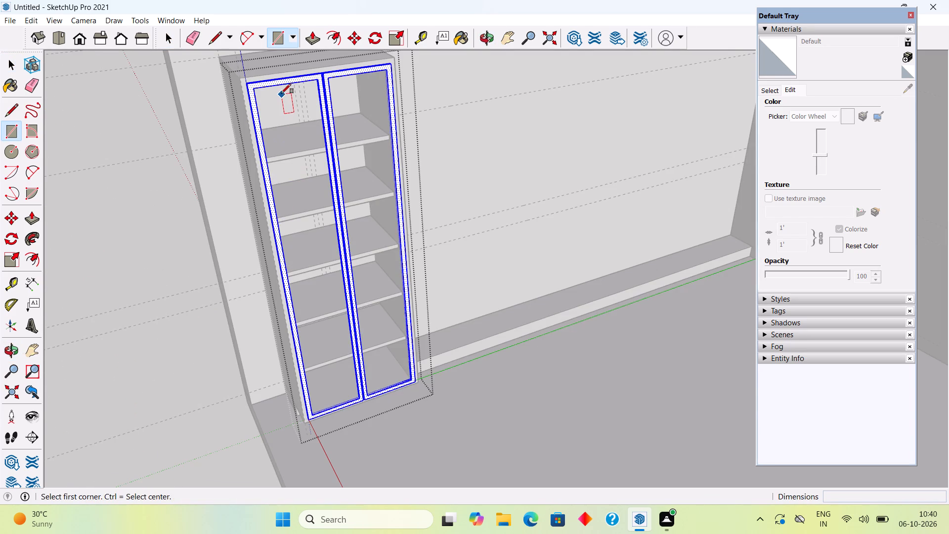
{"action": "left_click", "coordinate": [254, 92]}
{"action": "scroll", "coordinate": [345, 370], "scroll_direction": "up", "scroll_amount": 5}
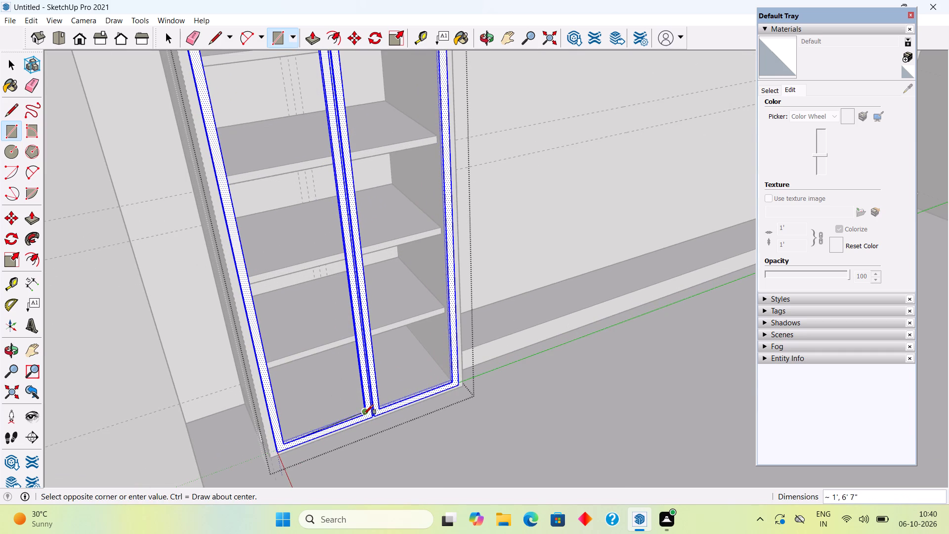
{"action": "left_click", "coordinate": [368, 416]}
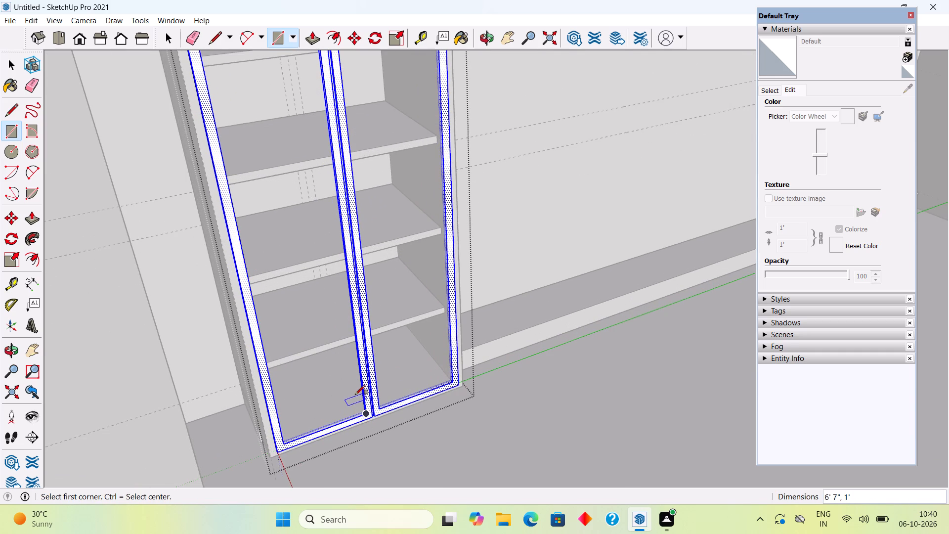
Inside the frame group, draw a 6' 7" by 1' rectangle from the left opening's lower corner at the divider to its upper outer corner.
{"action": "scroll", "coordinate": [365, 420], "scroll_direction": "up", "scroll_amount": 3}
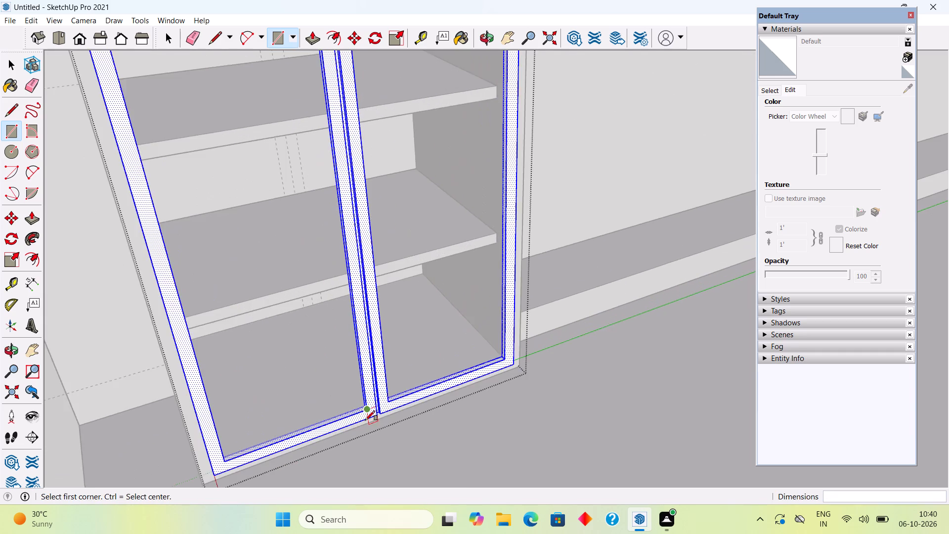
{"action": "scroll", "coordinate": [365, 420], "scroll_direction": "up", "scroll_amount": 7}
{"action": "left_click", "coordinate": [369, 411]}
{"action": "scroll", "coordinate": [369, 411], "scroll_direction": "down", "scroll_amount": 11}
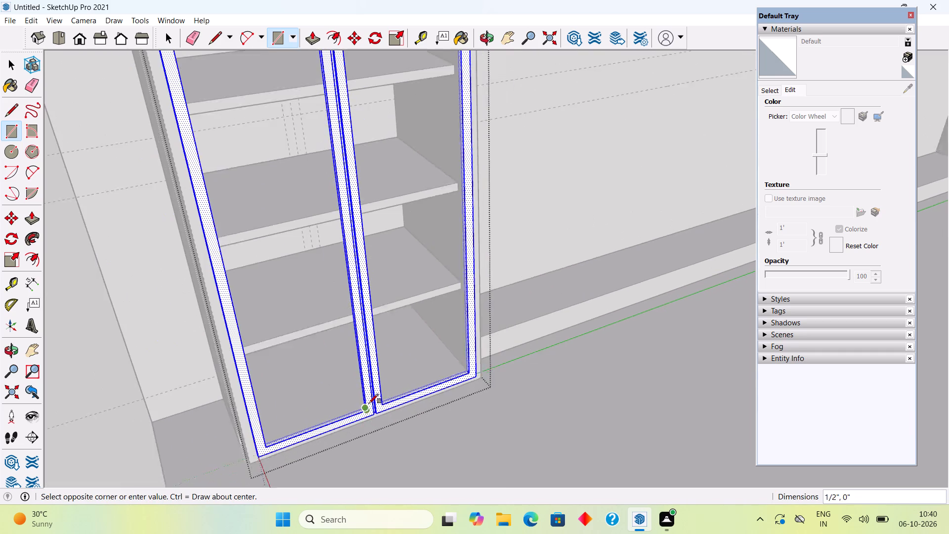
{"action": "scroll", "coordinate": [369, 403], "scroll_direction": "down", "scroll_amount": 2}
{"action": "scroll", "coordinate": [263, 318], "scroll_direction": "down", "scroll_amount": 14}
{"action": "scroll", "coordinate": [266, 219], "scroll_direction": "up", "scroll_amount": 10}
{"action": "scroll", "coordinate": [217, 193], "scroll_direction": "up", "scroll_amount": 4}
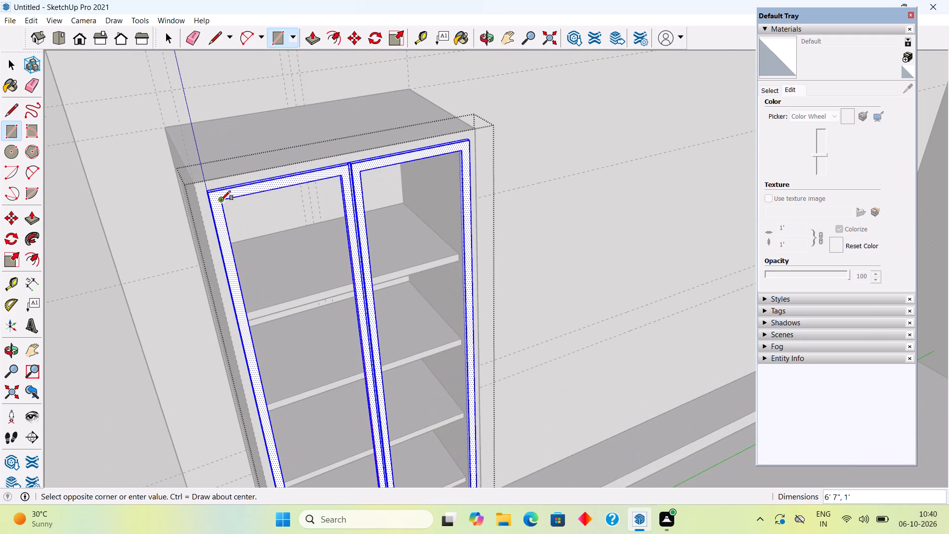
{"action": "left_click", "coordinate": [221, 200]}
{"action": "key", "text": "space"}
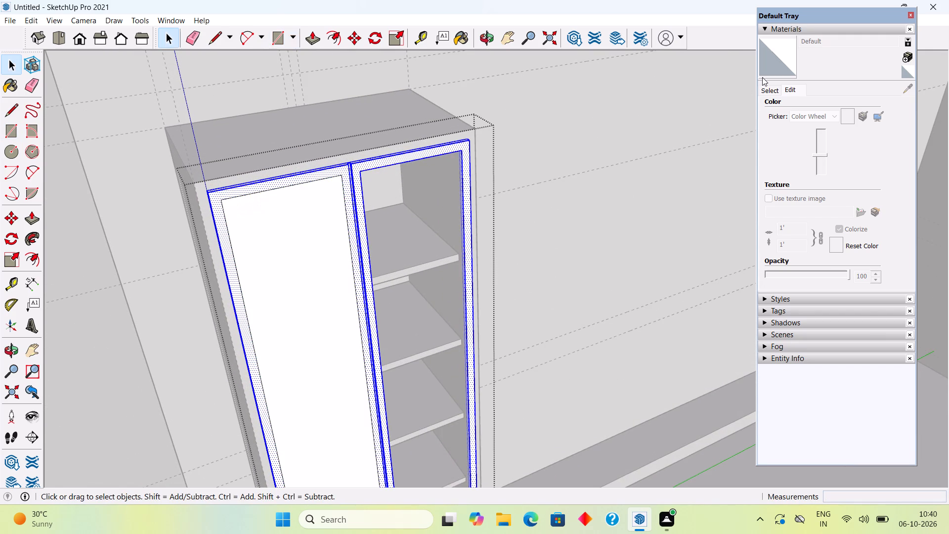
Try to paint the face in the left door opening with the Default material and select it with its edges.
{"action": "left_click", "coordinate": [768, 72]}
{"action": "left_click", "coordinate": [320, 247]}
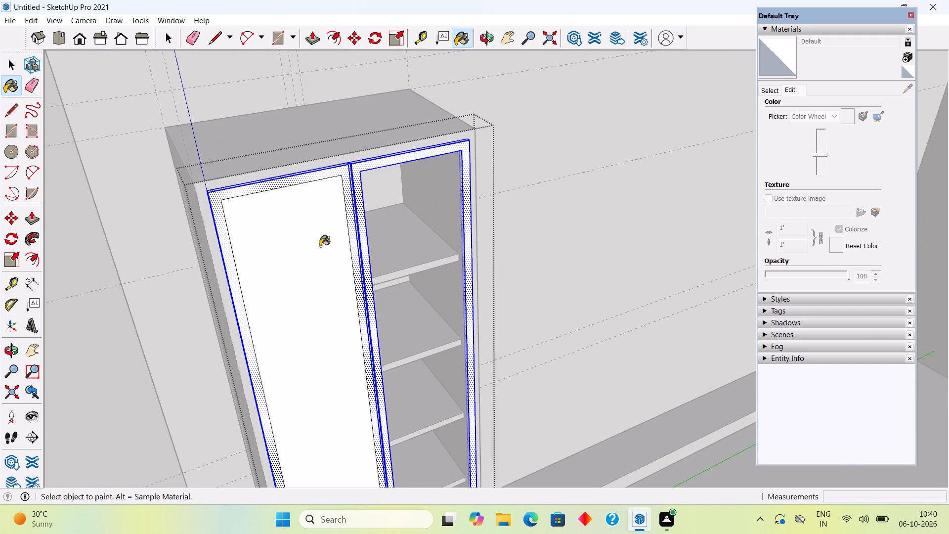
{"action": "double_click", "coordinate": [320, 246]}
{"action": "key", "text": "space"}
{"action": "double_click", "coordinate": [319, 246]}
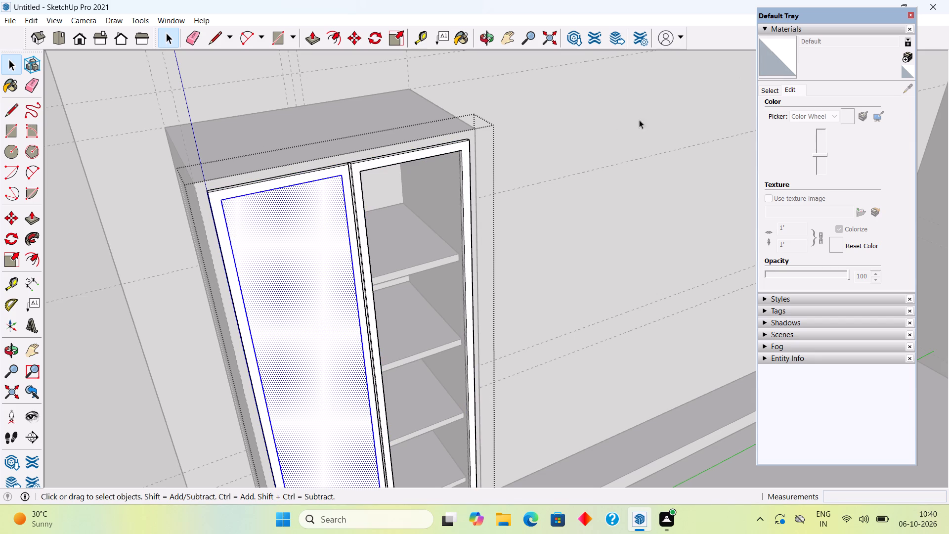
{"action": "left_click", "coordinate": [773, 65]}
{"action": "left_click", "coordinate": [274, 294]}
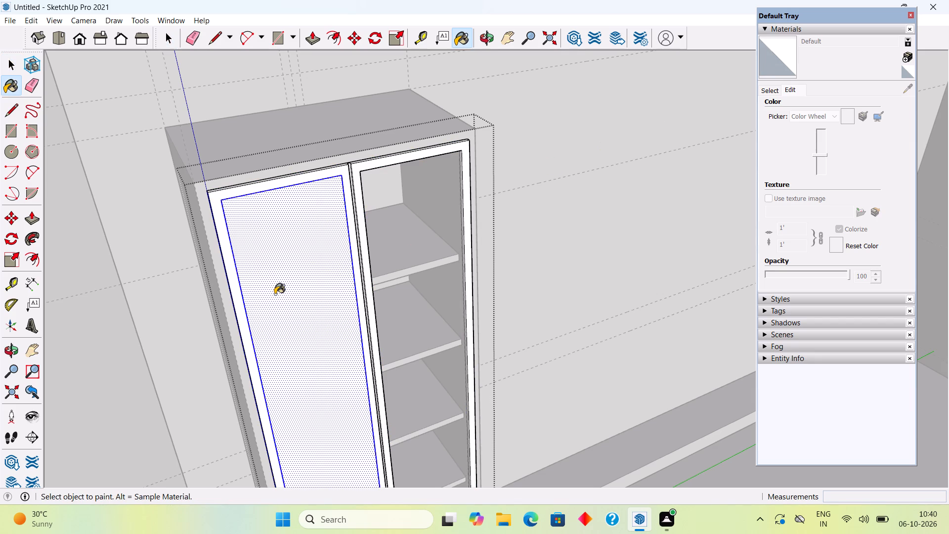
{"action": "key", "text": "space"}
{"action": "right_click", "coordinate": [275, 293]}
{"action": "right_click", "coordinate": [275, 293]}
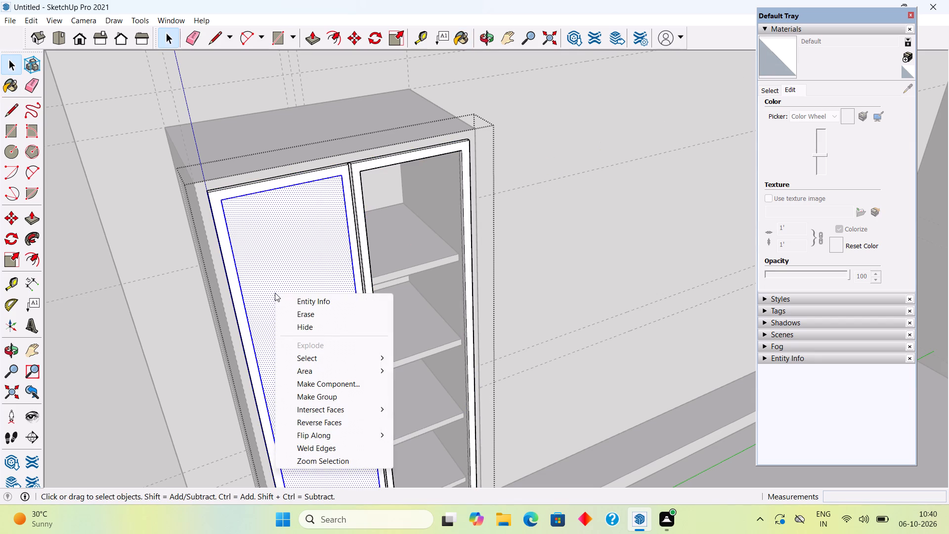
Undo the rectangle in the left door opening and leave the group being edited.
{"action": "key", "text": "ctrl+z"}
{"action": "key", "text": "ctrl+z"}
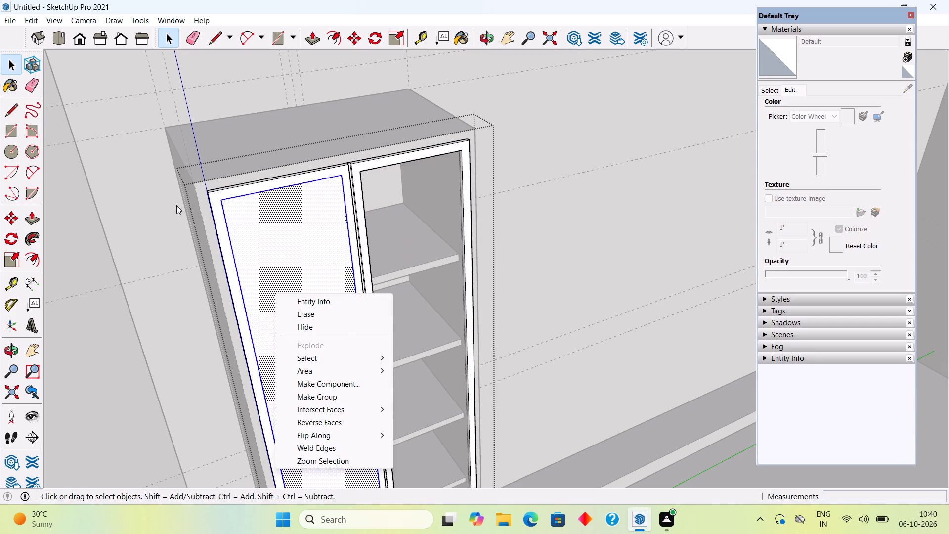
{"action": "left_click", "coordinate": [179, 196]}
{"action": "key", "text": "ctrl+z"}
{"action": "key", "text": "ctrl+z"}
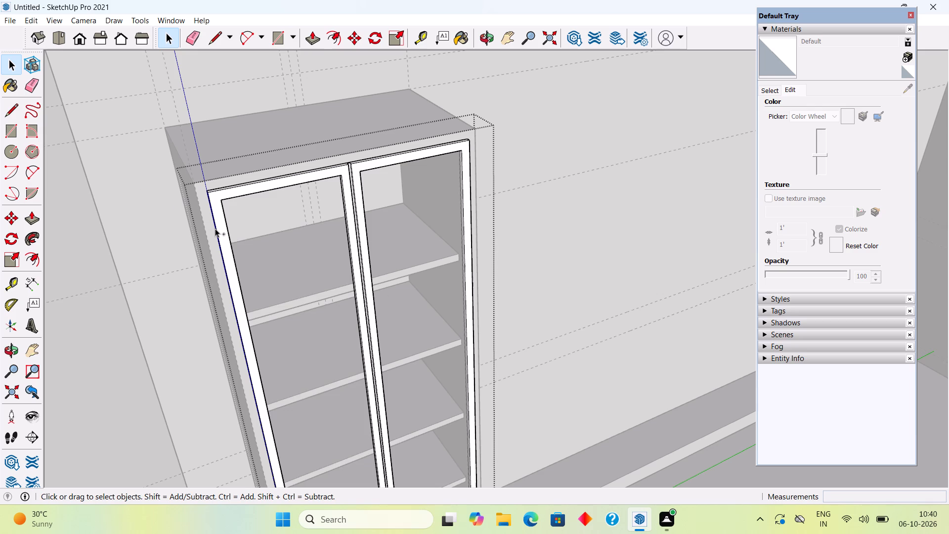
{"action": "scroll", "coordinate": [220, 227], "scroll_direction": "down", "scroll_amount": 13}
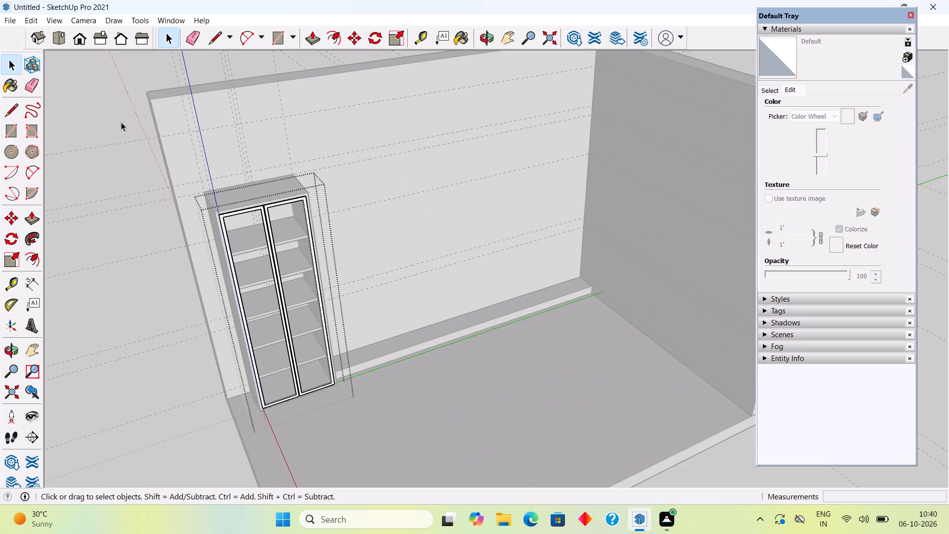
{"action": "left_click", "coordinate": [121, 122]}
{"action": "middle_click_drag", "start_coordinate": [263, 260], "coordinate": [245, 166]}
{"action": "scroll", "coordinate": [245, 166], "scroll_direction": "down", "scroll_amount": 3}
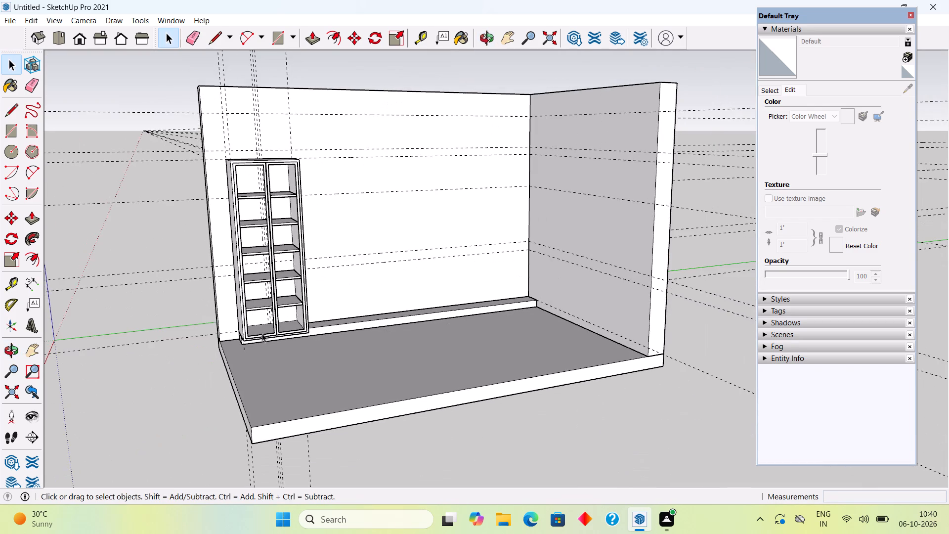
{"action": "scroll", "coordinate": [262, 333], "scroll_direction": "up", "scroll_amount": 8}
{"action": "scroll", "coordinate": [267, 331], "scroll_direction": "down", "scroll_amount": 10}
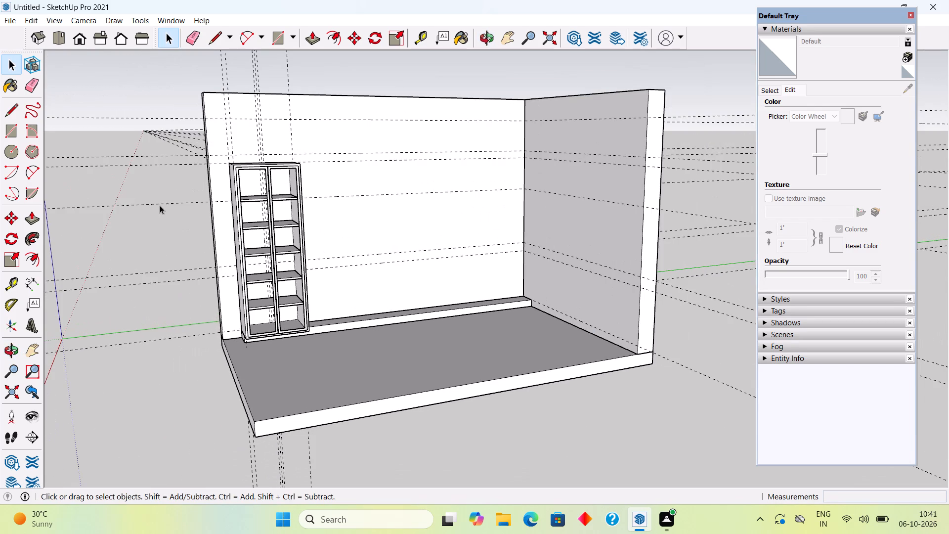
Select the front frame together with the shelf unit and make them one group.
{"action": "left_click", "coordinate": [275, 279]}
{"action": "scroll", "coordinate": [275, 279], "scroll_direction": "up", "scroll_amount": 9}
{"action": "middle_click_drag", "start_coordinate": [280, 283], "coordinate": [316, 347]}
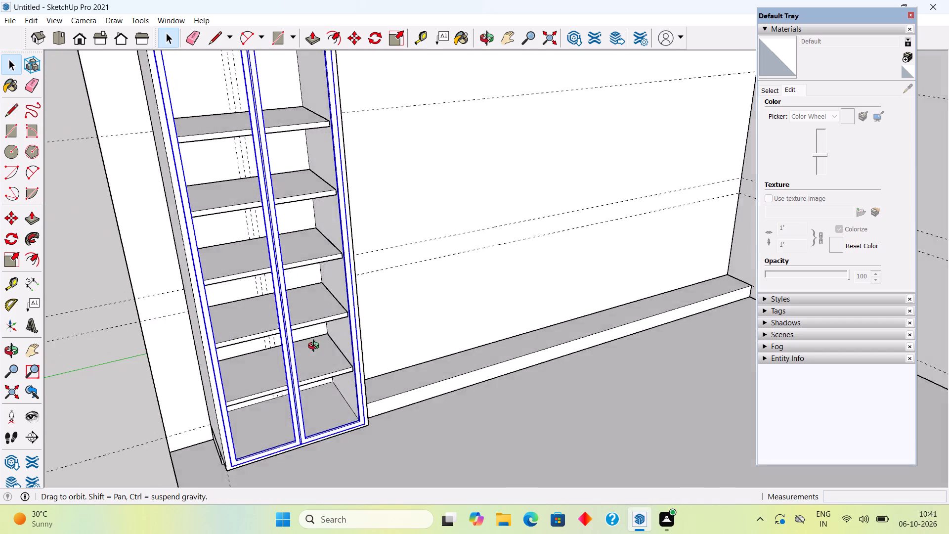
{"action": "middle_click_drag", "start_coordinate": [316, 347], "coordinate": [531, 291]}
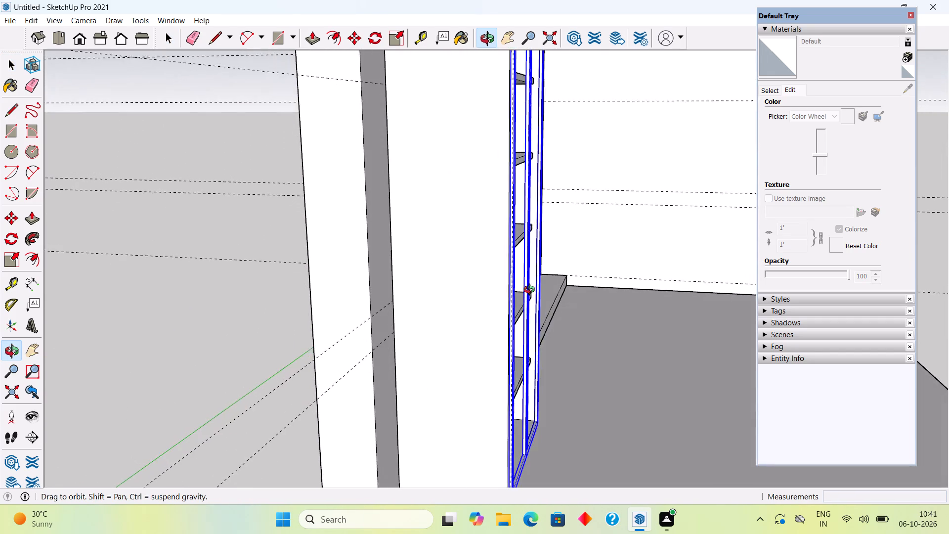
{"action": "middle_click_drag", "start_coordinate": [531, 291], "coordinate": [367, 313]}
{"action": "left_click", "coordinate": [285, 338]}
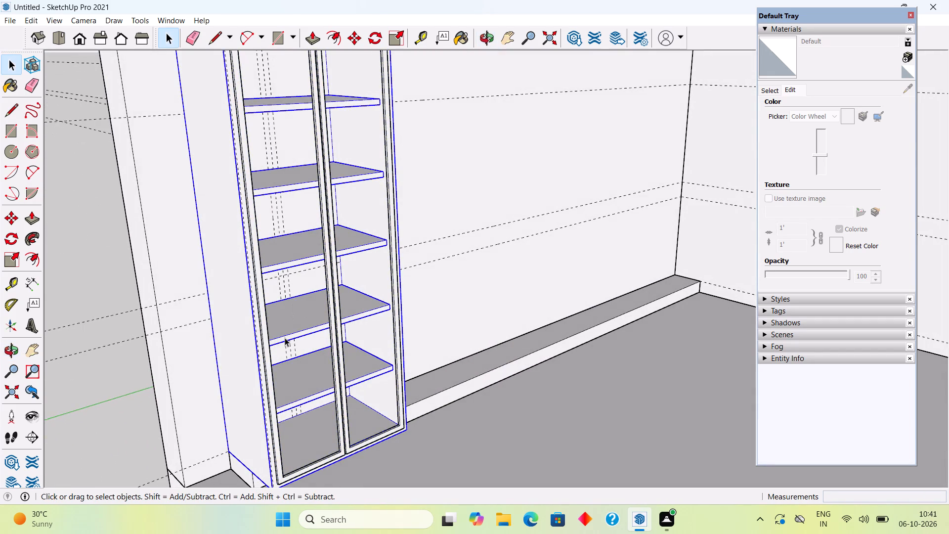
{"action": "left_click", "coordinate": [267, 360], "text": "ctrl"}
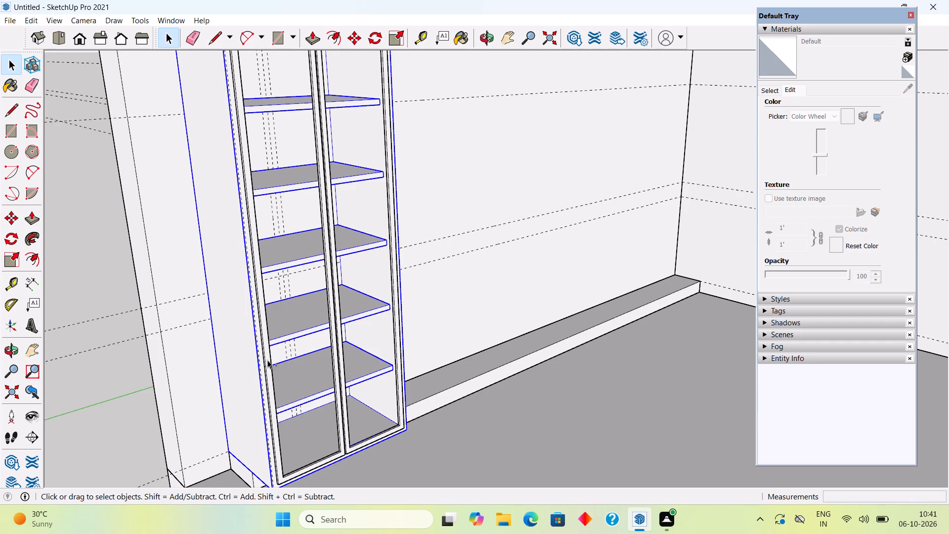
{"action": "right_click", "coordinate": [267, 360]}
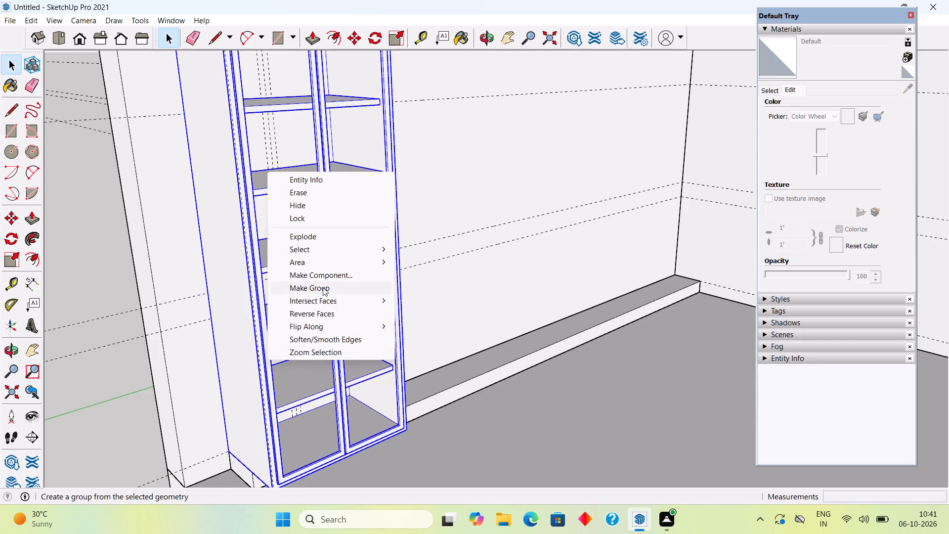
{"action": "left_click", "coordinate": [323, 287]}
{"action": "scroll", "coordinate": [323, 287], "scroll_direction": "down", "scroll_amount": 7}
{"action": "middle_click_drag", "start_coordinate": [323, 303], "coordinate": [216, 308]}
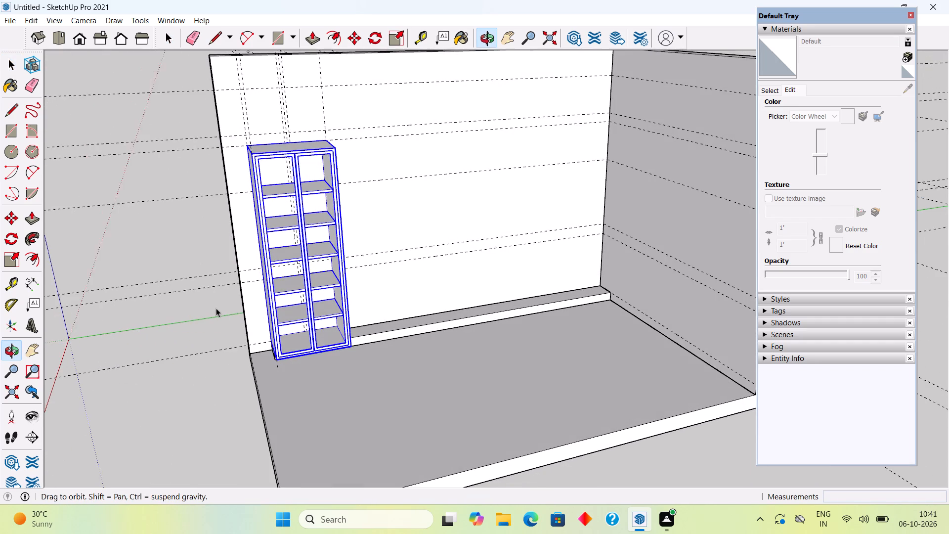
{"action": "middle_click_drag", "start_coordinate": [216, 308], "coordinate": [220, 315]}
{"action": "left_click", "coordinate": [142, 178]}
Outside the groups, draw a 6' 7" by 1' rectangle from the left door opening's upper outer corner to its lower corner at the divider.
{"action": "scroll", "coordinate": [338, 168], "scroll_direction": "up", "scroll_amount": 2}
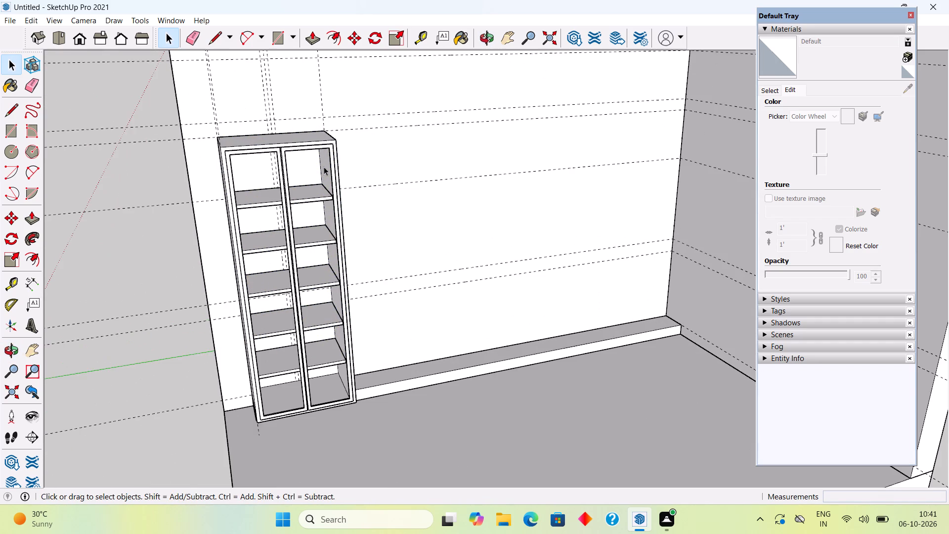
{"action": "scroll", "coordinate": [324, 167], "scroll_direction": "up", "scroll_amount": 1}
{"action": "scroll", "coordinate": [216, 167], "scroll_direction": "up", "scroll_amount": 5}
{"action": "middle_click_drag", "start_coordinate": [287, 108], "coordinate": [284, 167]}
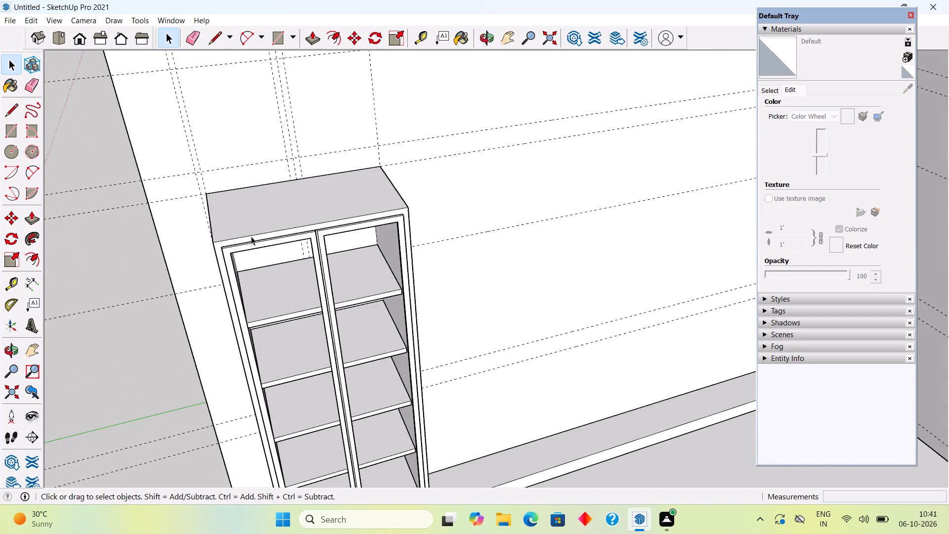
{"action": "scroll", "coordinate": [258, 251], "scroll_direction": "up", "scroll_amount": 8}
{"action": "key", "text": "r"}
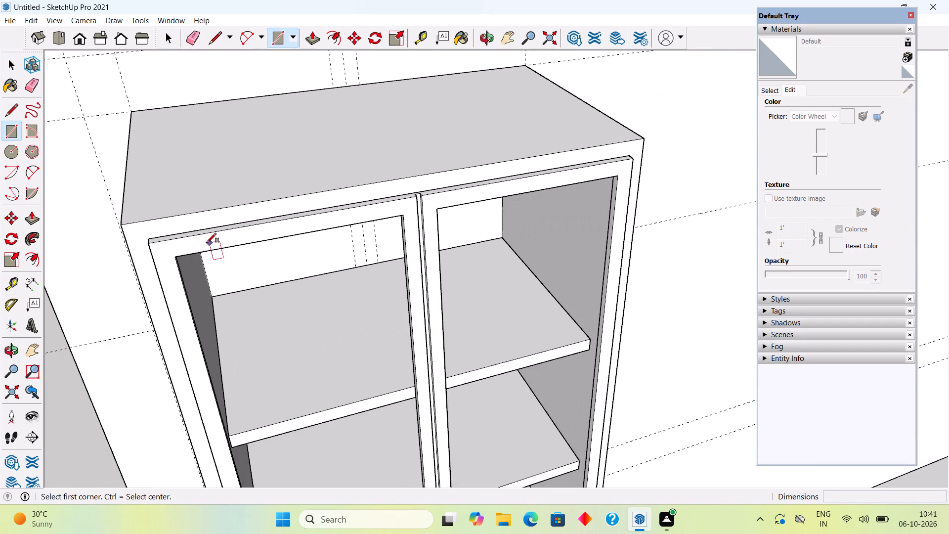
{"action": "middle_click_drag", "start_coordinate": [178, 243], "coordinate": [259, 198]}
{"action": "scroll", "coordinate": [203, 241], "scroll_direction": "up", "scroll_amount": 4}
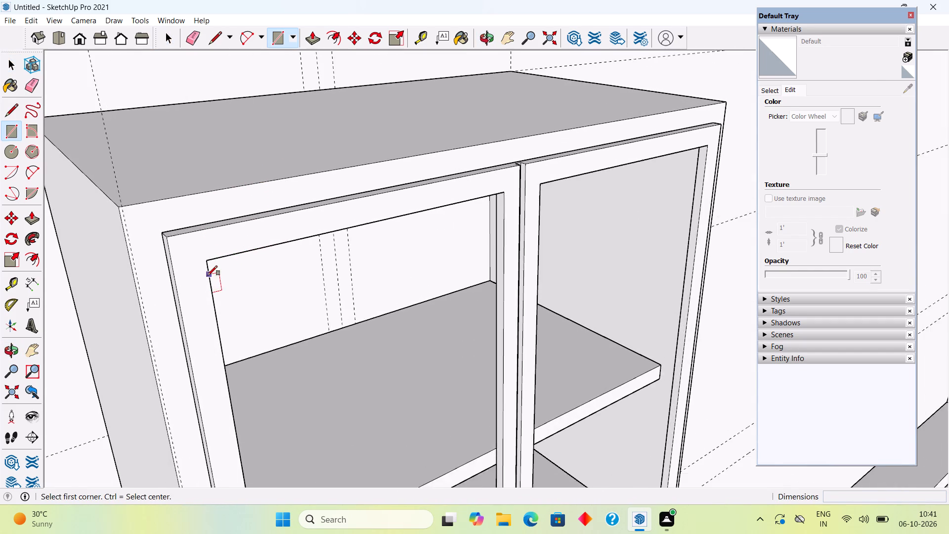
{"action": "scroll", "coordinate": [208, 275], "scroll_direction": "up", "scroll_amount": 5}
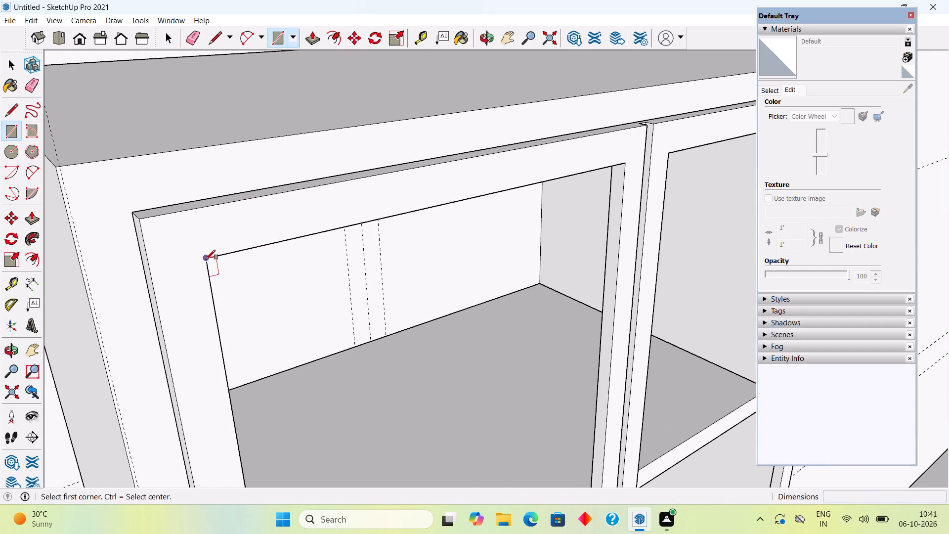
{"action": "left_click", "coordinate": [206, 260]}
{"action": "scroll", "coordinate": [350, 331], "scroll_direction": "down", "scroll_amount": 13}
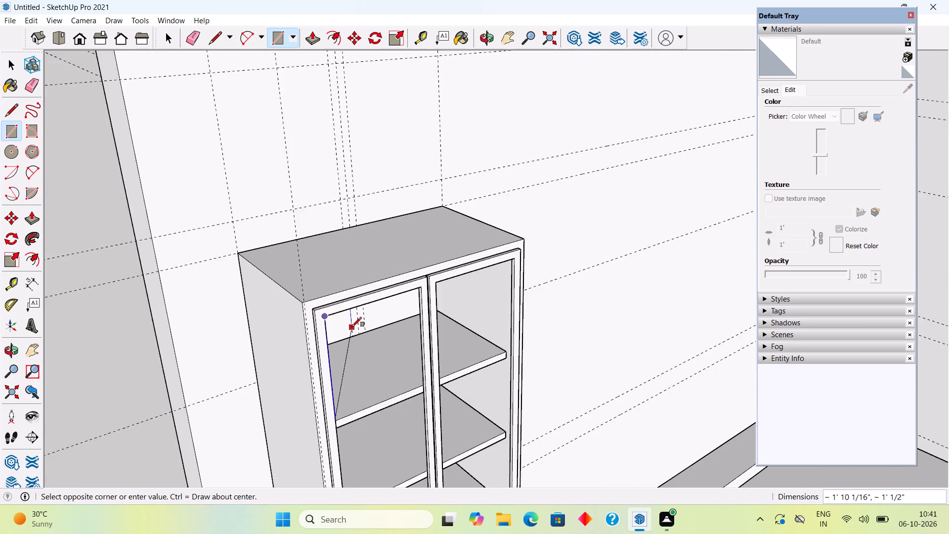
{"action": "scroll", "coordinate": [352, 327], "scroll_direction": "down", "scroll_amount": 18}
{"action": "scroll", "coordinate": [364, 404], "scroll_direction": "up", "scroll_amount": 5}
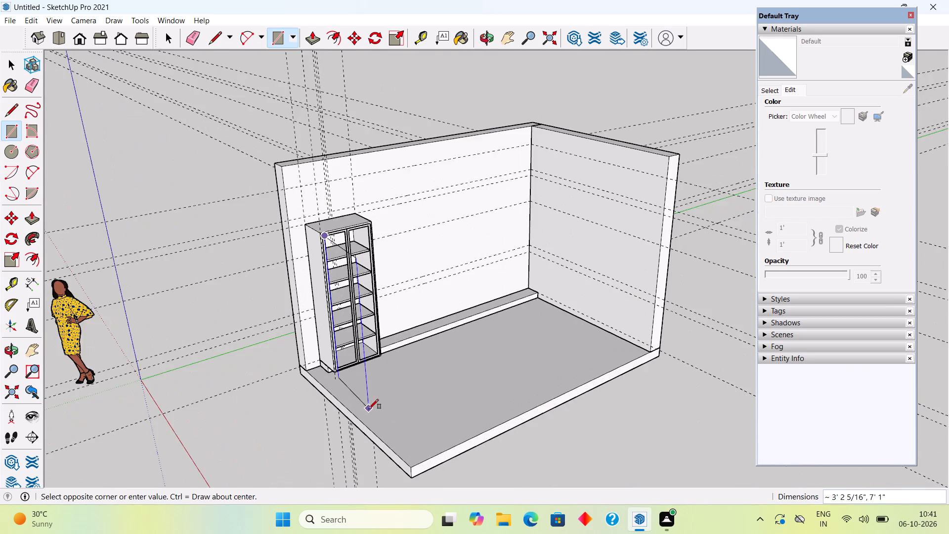
{"action": "scroll", "coordinate": [362, 393], "scroll_direction": "up", "scroll_amount": 20}
{"action": "scroll", "coordinate": [320, 339], "scroll_direction": "up", "scroll_amount": 2}
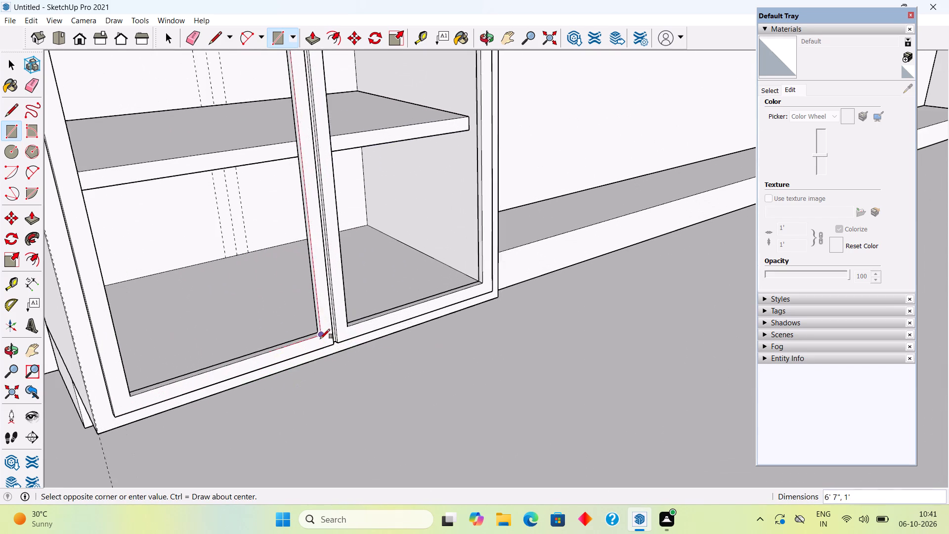
{"action": "scroll", "coordinate": [320, 339], "scroll_direction": "up", "scroll_amount": 1}
{"action": "left_click", "coordinate": [320, 333]}
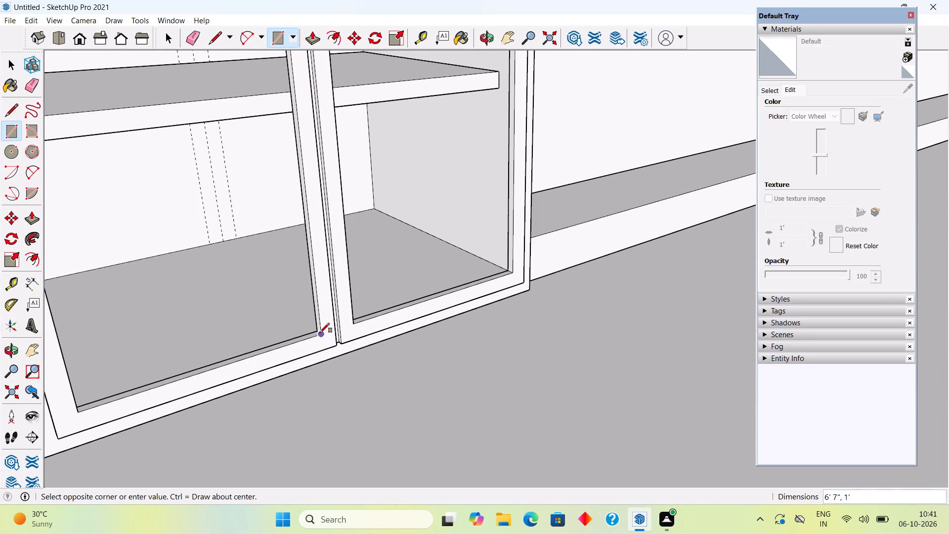
Make the left door panel's face and its edges a group.
{"action": "key", "text": "space"}
{"action": "left_click", "coordinate": [189, 281]}
{"action": "double_click", "coordinate": [189, 281]}
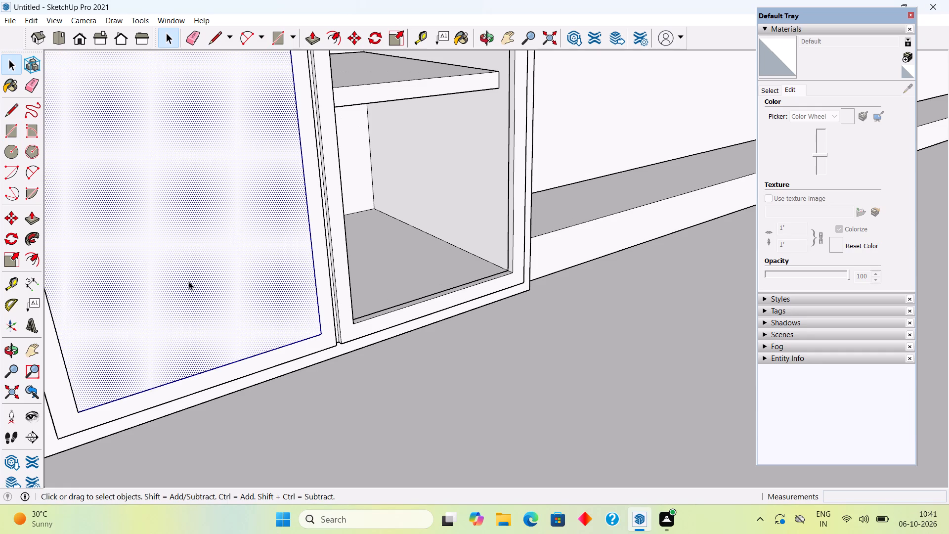
{"action": "right_click", "coordinate": [189, 281]}
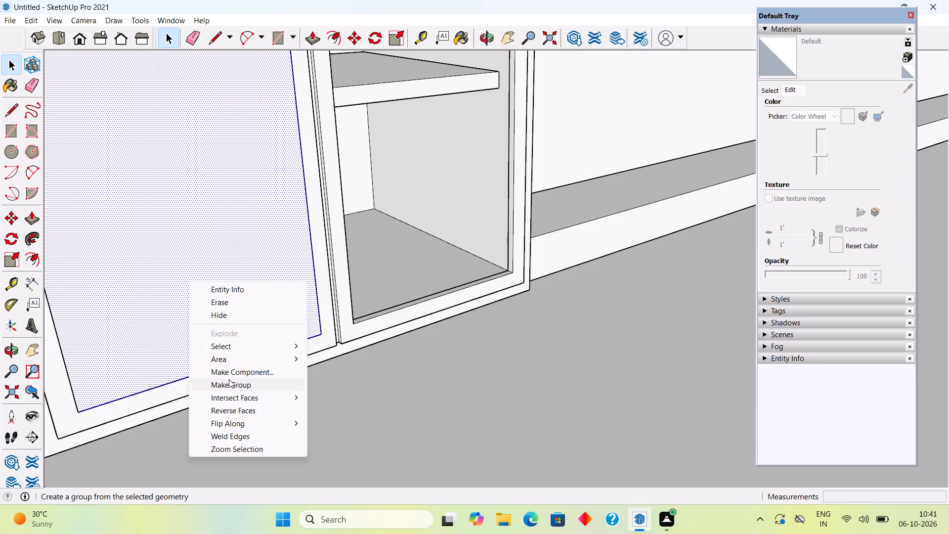
{"action": "left_click", "coordinate": [229, 381]}
Apply the Default material to the left door panel group and to the face inside it, and close the group.
{"action": "left_click", "coordinate": [781, 64]}
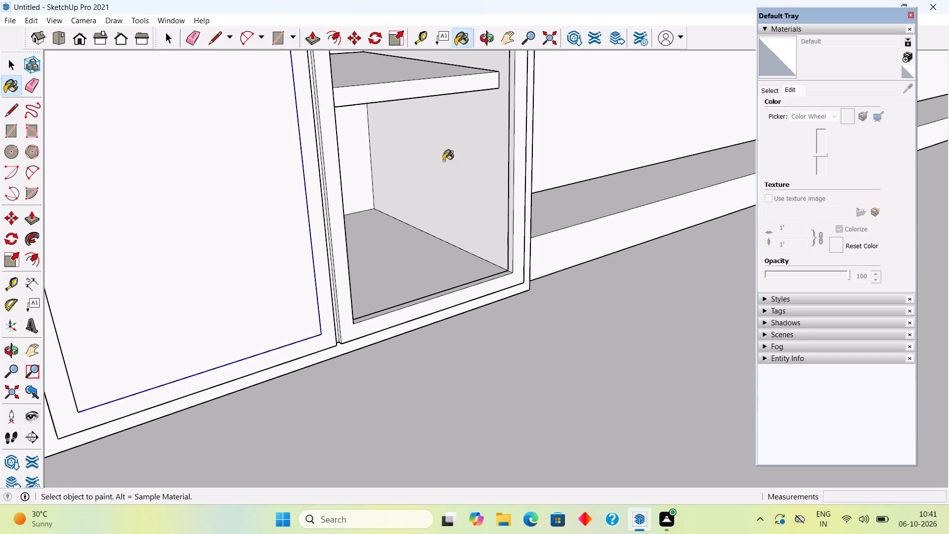
{"action": "left_click", "coordinate": [277, 198]}
{"action": "scroll", "coordinate": [277, 198], "scroll_direction": "down", "scroll_amount": 14}
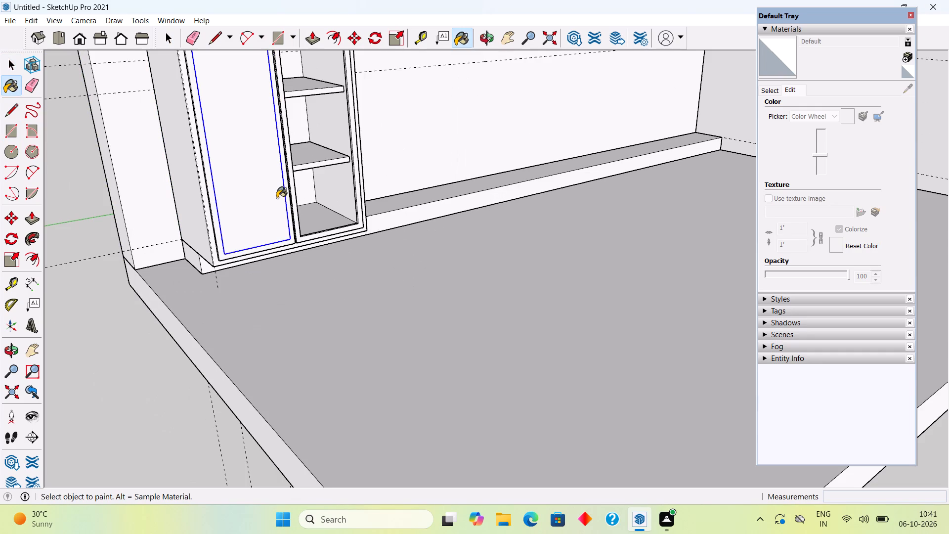
{"action": "key", "text": "space"}
{"action": "triple_click", "coordinate": [236, 196]}
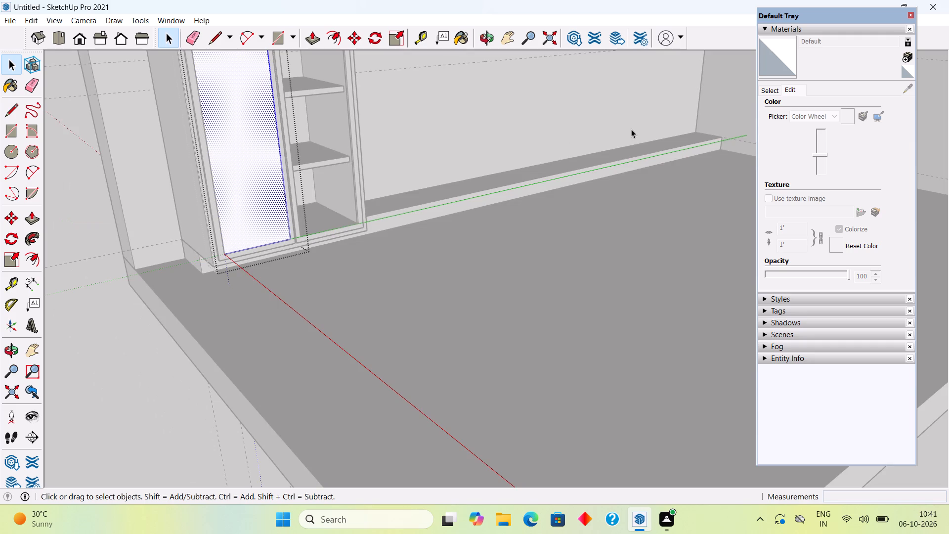
{"action": "left_click", "coordinate": [775, 60]}
{"action": "left_click", "coordinate": [251, 162]}
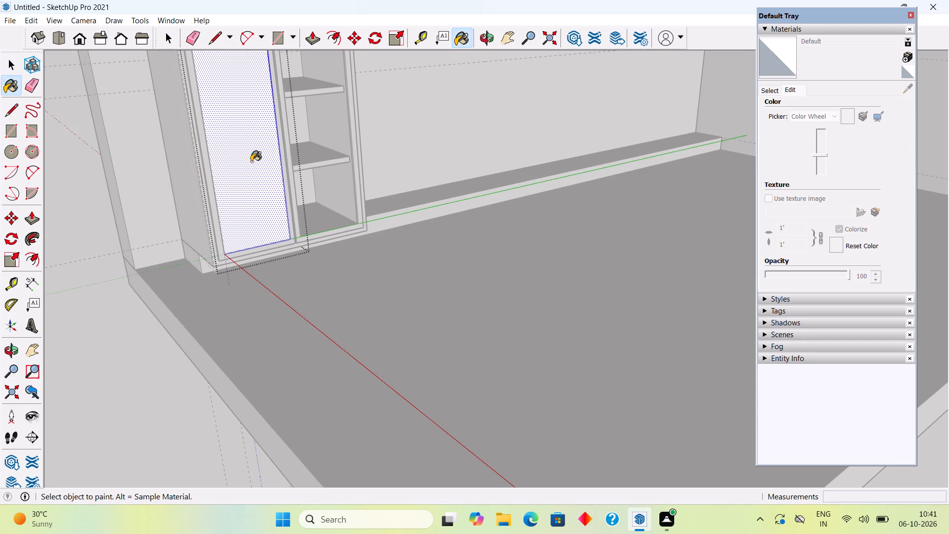
{"action": "triple_click", "coordinate": [251, 162]}
{"action": "scroll", "coordinate": [251, 162], "scroll_direction": "down", "scroll_amount": 7}
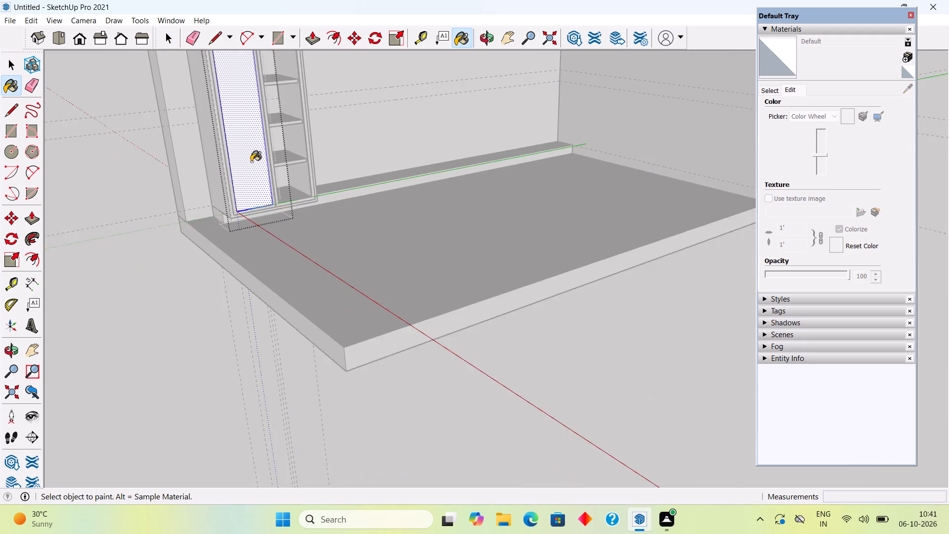
{"action": "scroll", "coordinate": [251, 162], "scroll_direction": "down", "scroll_amount": 6}
{"action": "key", "text": "space"}
{"action": "scroll", "coordinate": [251, 162], "scroll_direction": "down", "scroll_amount": 4}
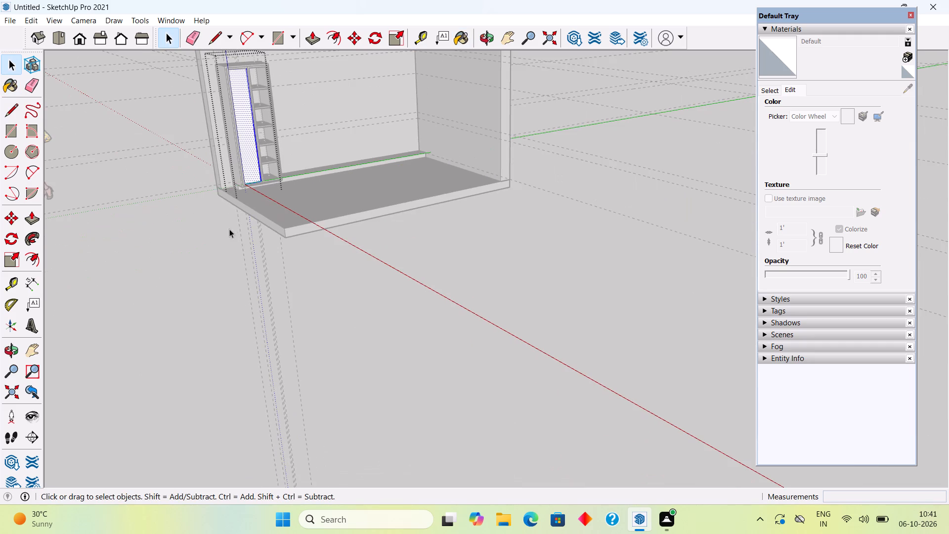
{"action": "left_click", "coordinate": [220, 245]}
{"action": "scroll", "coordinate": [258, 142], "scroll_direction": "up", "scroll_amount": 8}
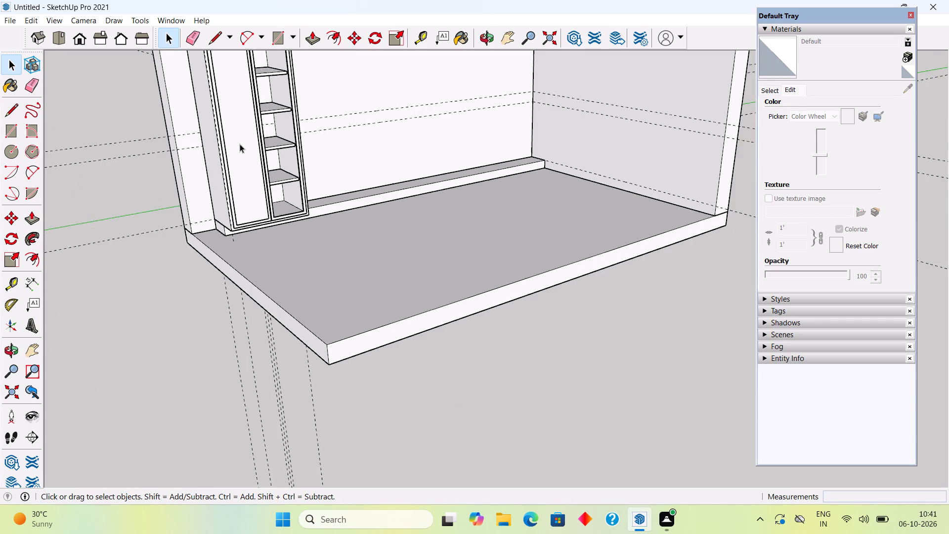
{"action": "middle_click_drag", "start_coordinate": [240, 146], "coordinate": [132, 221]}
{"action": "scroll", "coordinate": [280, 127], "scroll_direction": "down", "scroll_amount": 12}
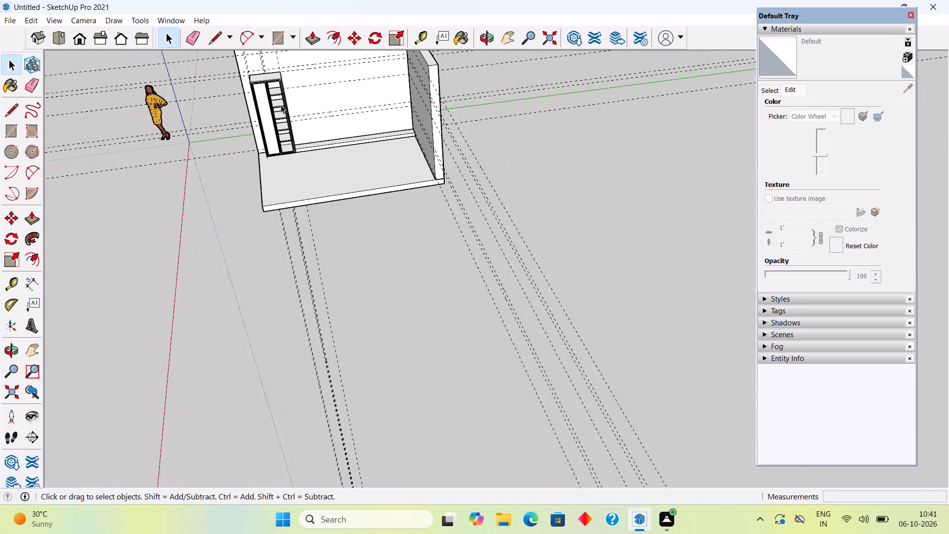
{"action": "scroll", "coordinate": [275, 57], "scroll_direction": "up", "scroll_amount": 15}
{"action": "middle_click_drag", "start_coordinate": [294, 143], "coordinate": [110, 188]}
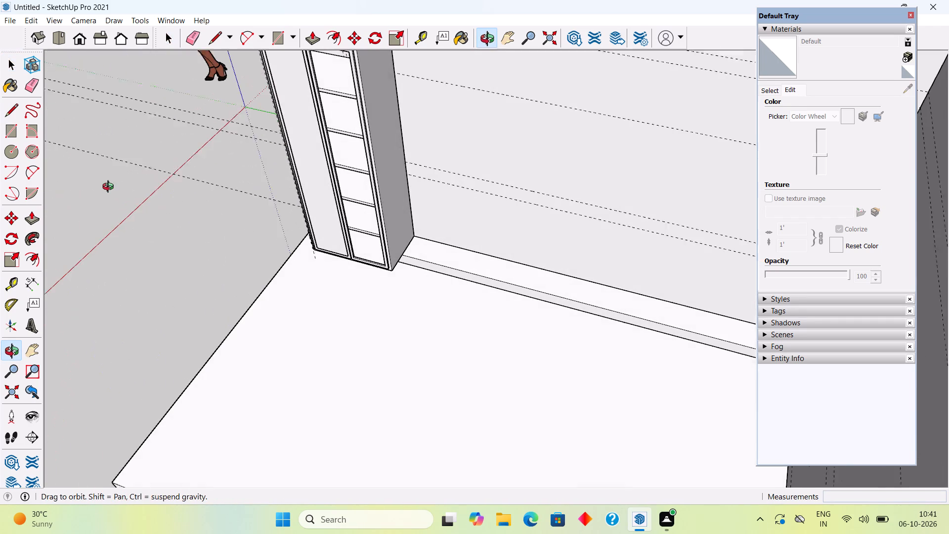
Move the left door panel group out of its opening to a spot just in front of the shelf unit.
{"action": "middle_click_drag", "start_coordinate": [110, 188], "coordinate": [109, 188]}
{"action": "left_click", "coordinate": [309, 171]}
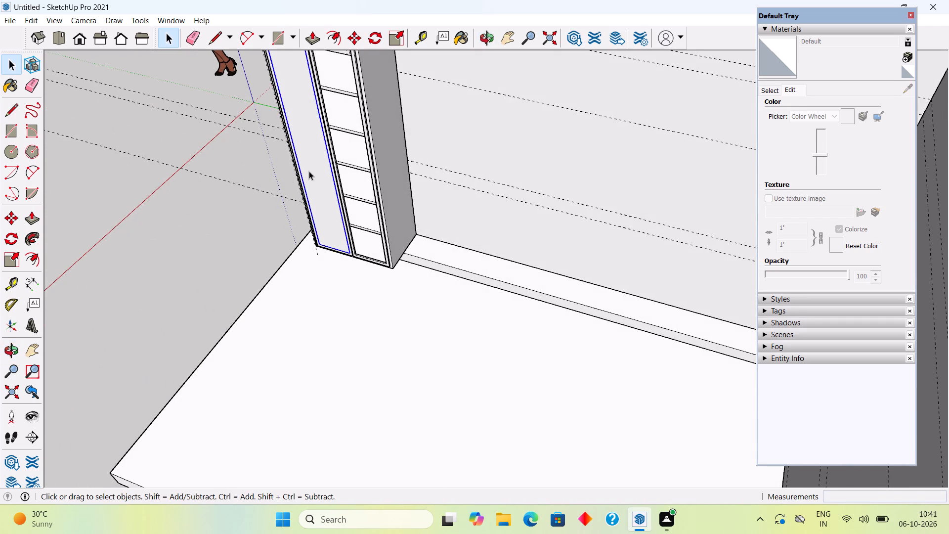
{"action": "key", "text": "m"}
{"action": "left_click", "coordinate": [309, 171]}
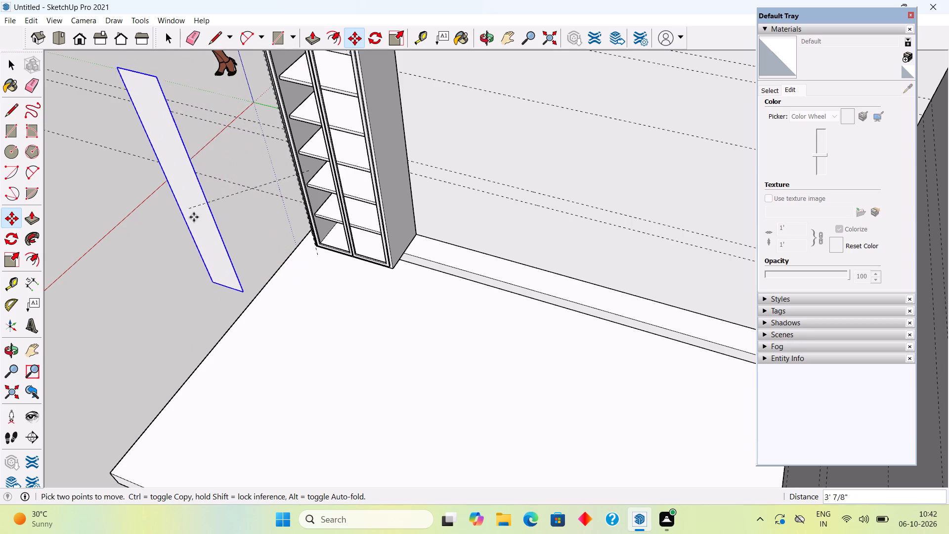
{"action": "left_click", "coordinate": [279, 208]}
{"action": "key", "text": "space"}
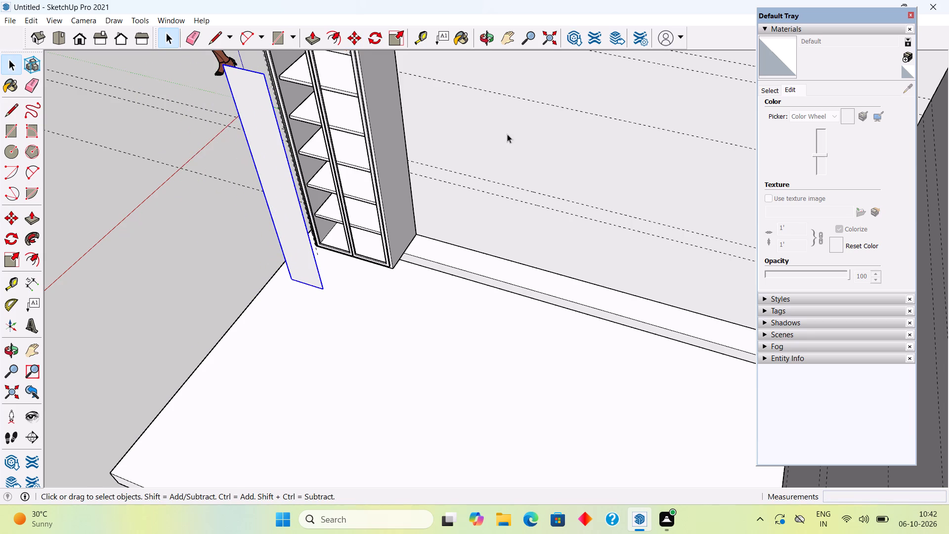
Paint the left door panel group with Translucent Glass Gray from the Glass and Mirrors materials.
{"action": "left_click", "coordinate": [778, 65]}
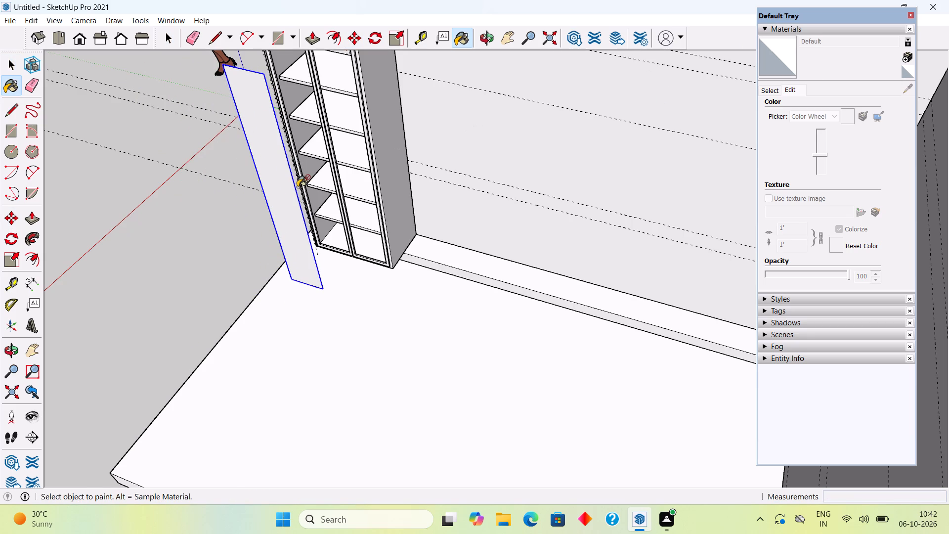
{"action": "left_click", "coordinate": [285, 190]}
{"action": "left_click", "coordinate": [286, 189]}
{"action": "left_click", "coordinate": [785, 89]}
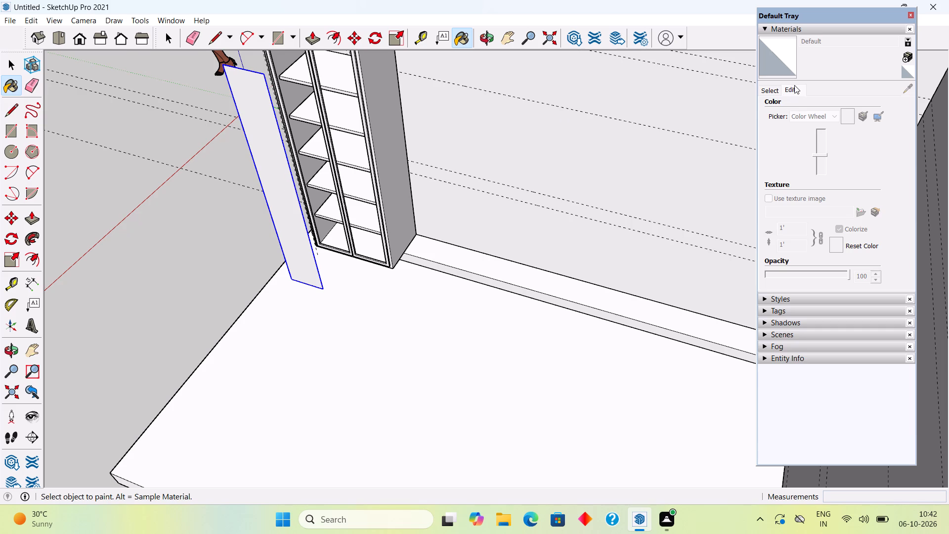
{"action": "left_click", "coordinate": [794, 85]}
{"action": "left_click", "coordinate": [764, 89]}
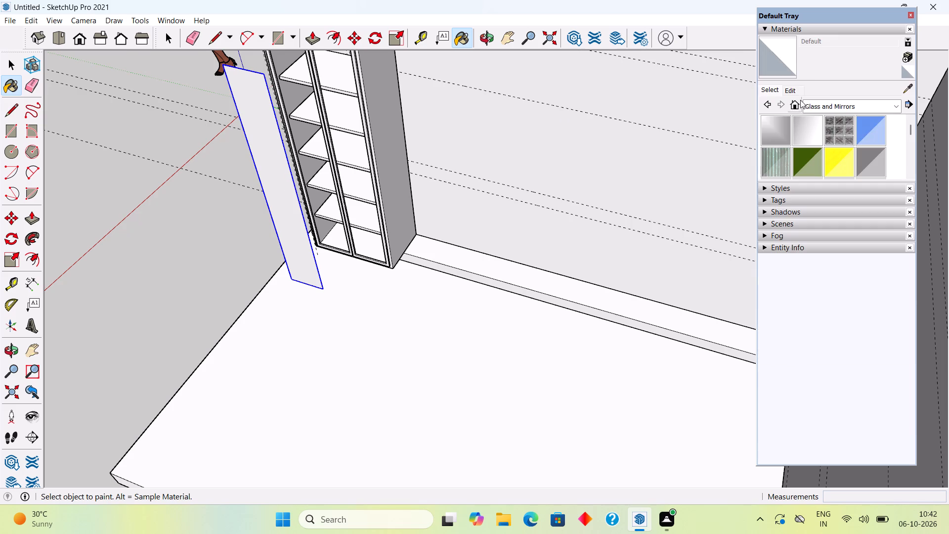
{"action": "left_click", "coordinate": [875, 157]}
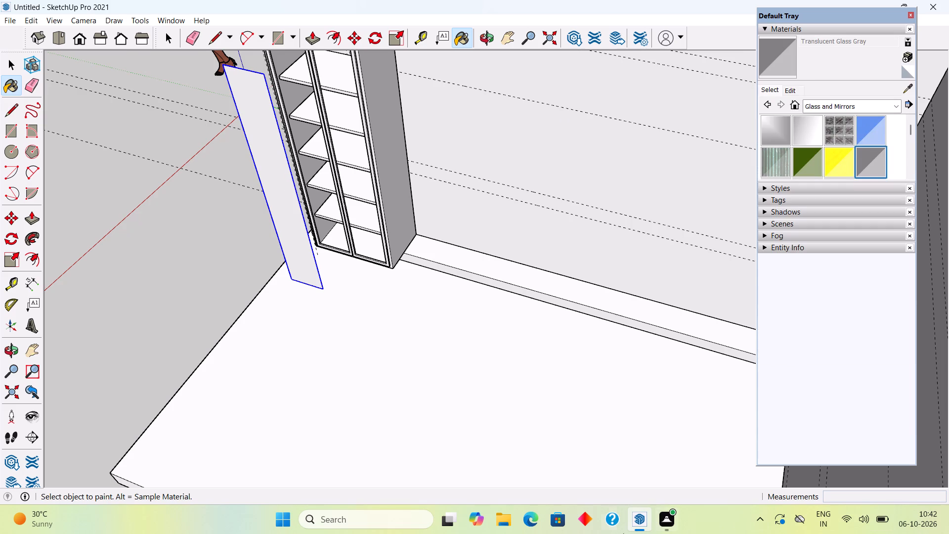
{"action": "left_click", "coordinate": [286, 211]}
Lighten the colour of the Translucent Glass Gray material to almost white.
{"action": "left_click", "coordinate": [785, 91]}
{"action": "left_click_drag", "start_coordinate": [817, 154], "coordinate": [820, 138]}
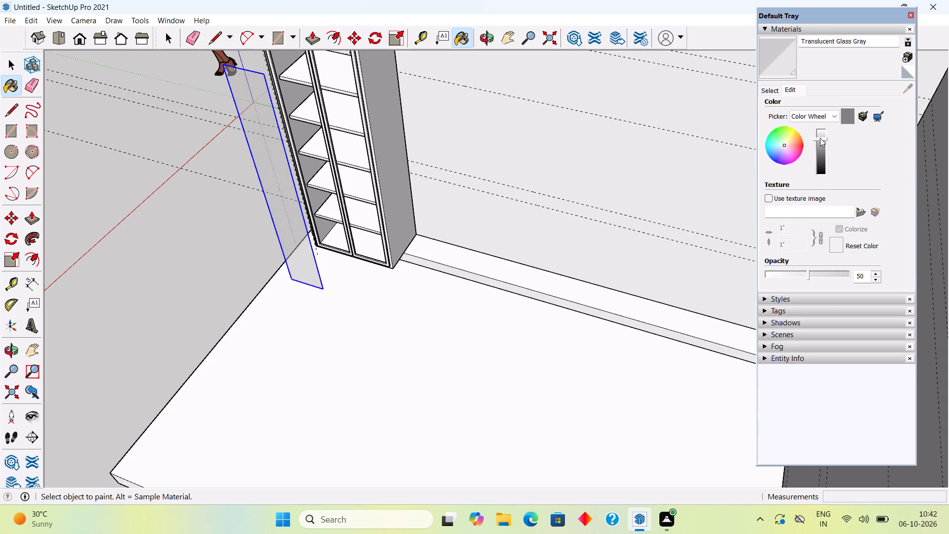
{"action": "left_click_drag", "start_coordinate": [820, 138], "coordinate": [820, 136]}
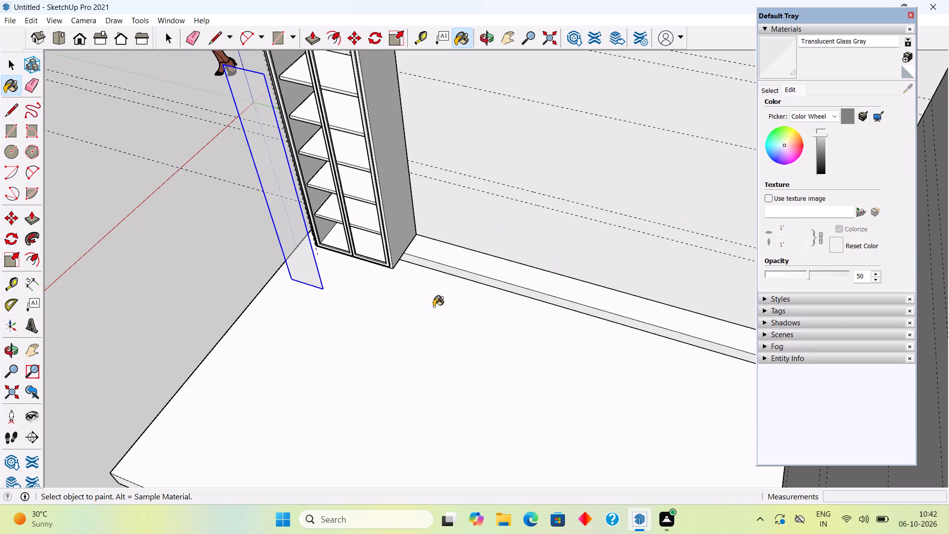
Move the glass panel back into the left door opening, snapping its lower inner corner to the opening's corner at the divider.
{"action": "scroll", "coordinate": [315, 304], "scroll_direction": "up", "scroll_amount": 4}
{"action": "key", "text": "space"}
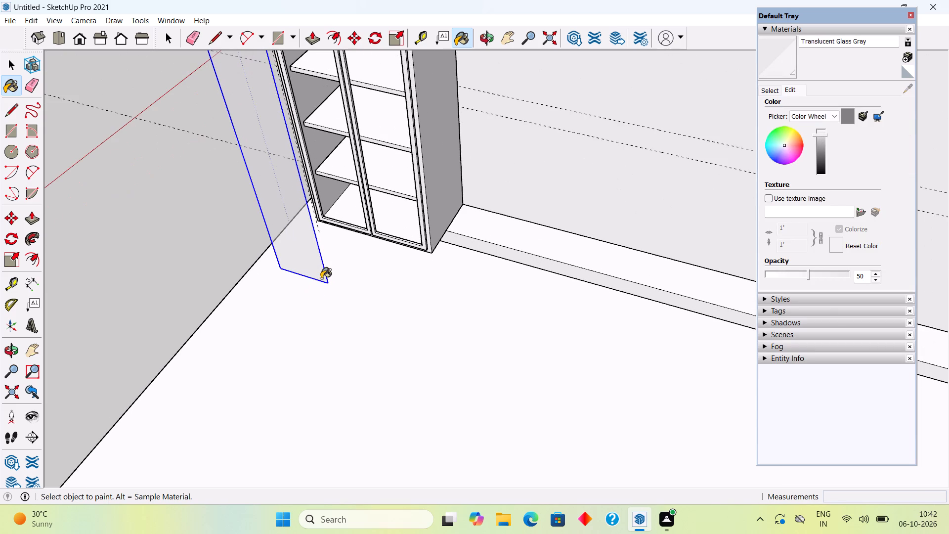
{"action": "key", "text": "space"}
{"action": "left_click", "coordinate": [311, 258]}
{"action": "key", "text": "space"}
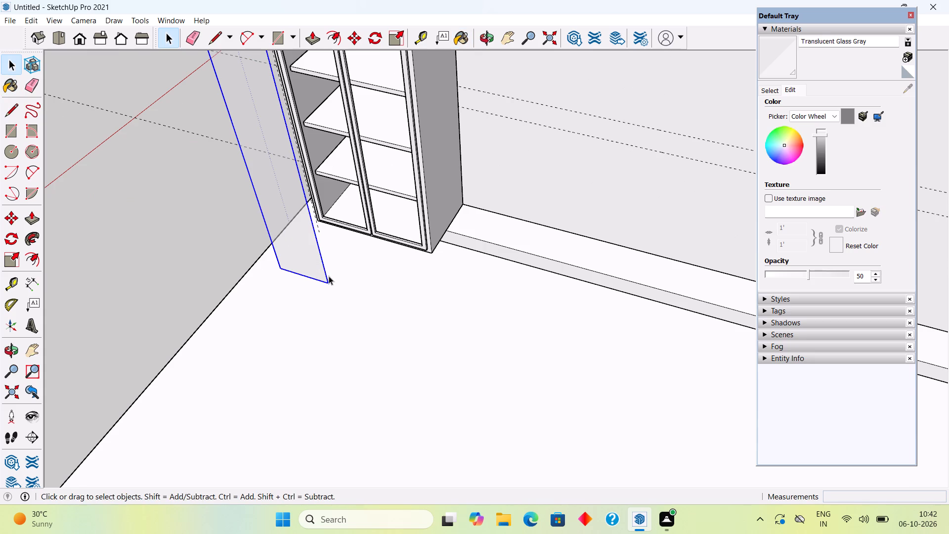
{"action": "key", "text": "m"}
{"action": "left_click", "coordinate": [327, 285]}
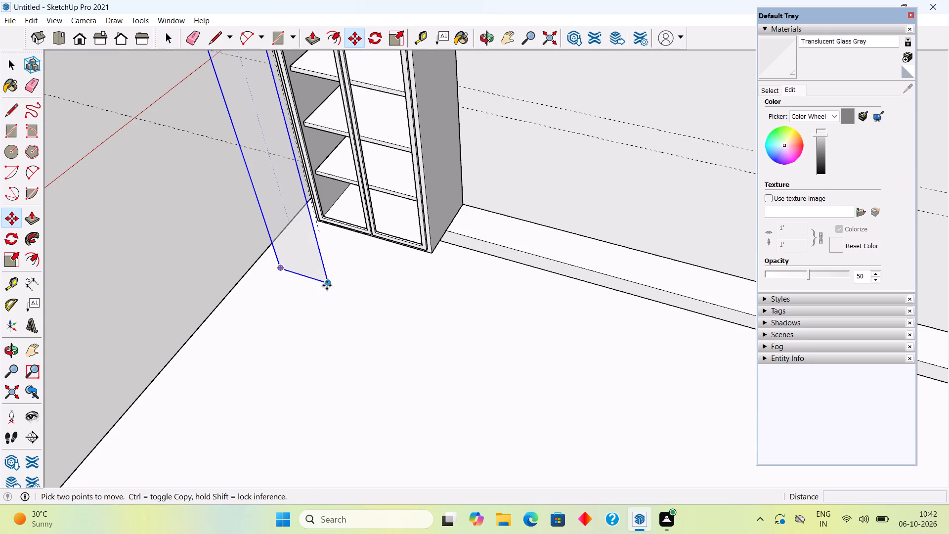
{"action": "left_click", "coordinate": [365, 233]}
Copy the glass panel 1' 2" sideways from the left door opening into the right door opening.
{"action": "left_click", "coordinate": [365, 232]}
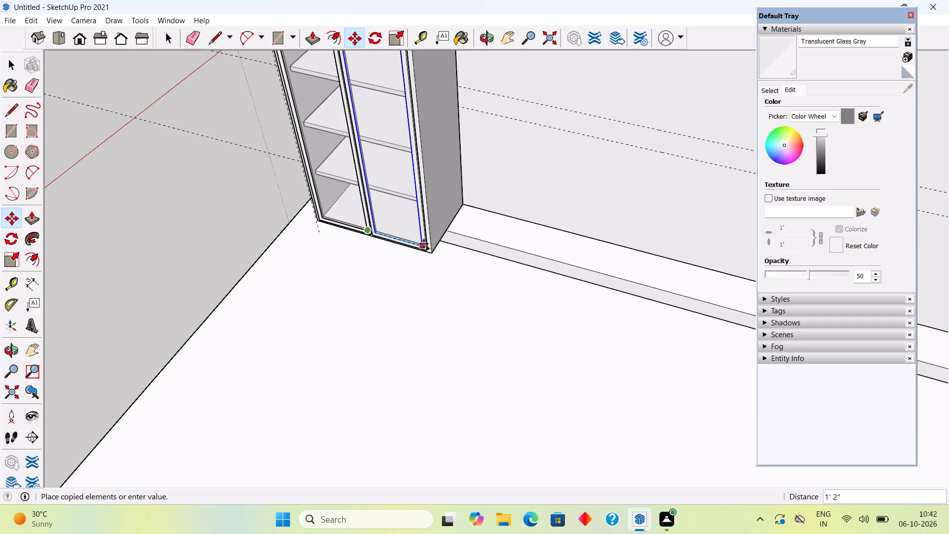
{"action": "left_click", "coordinate": [424, 244]}
{"action": "key", "text": "space"}
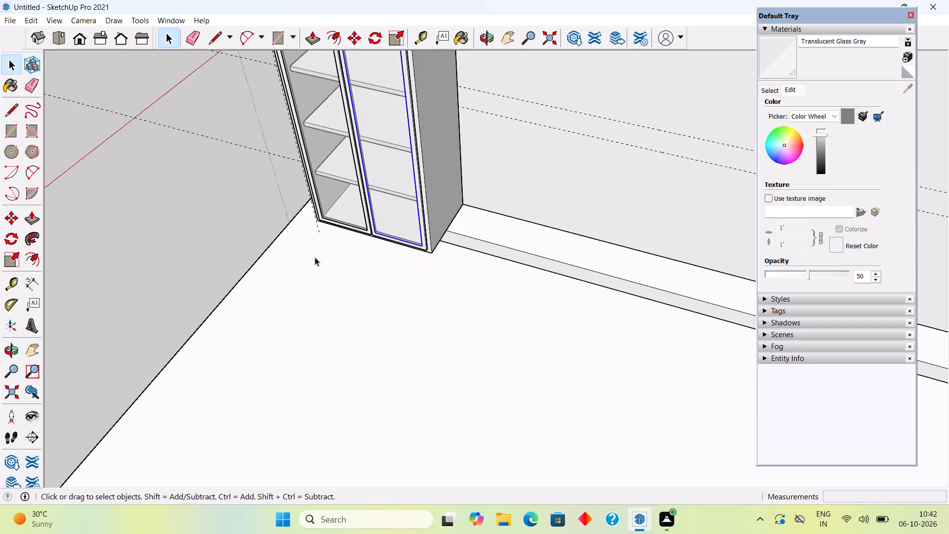
Examine the shelf unit and its two glass door panels from around the room and close up at the base.
{"action": "left_click", "coordinate": [261, 217]}
{"action": "middle_click_drag", "start_coordinate": [473, 321], "coordinate": [766, 327]}
{"action": "scroll", "coordinate": [473, 322], "scroll_direction": "down", "scroll_amount": 1}
{"action": "scroll", "coordinate": [766, 327], "scroll_direction": "down", "scroll_amount": 2}
{"action": "scroll", "coordinate": [378, 191], "scroll_direction": "down", "scroll_amount": 2}
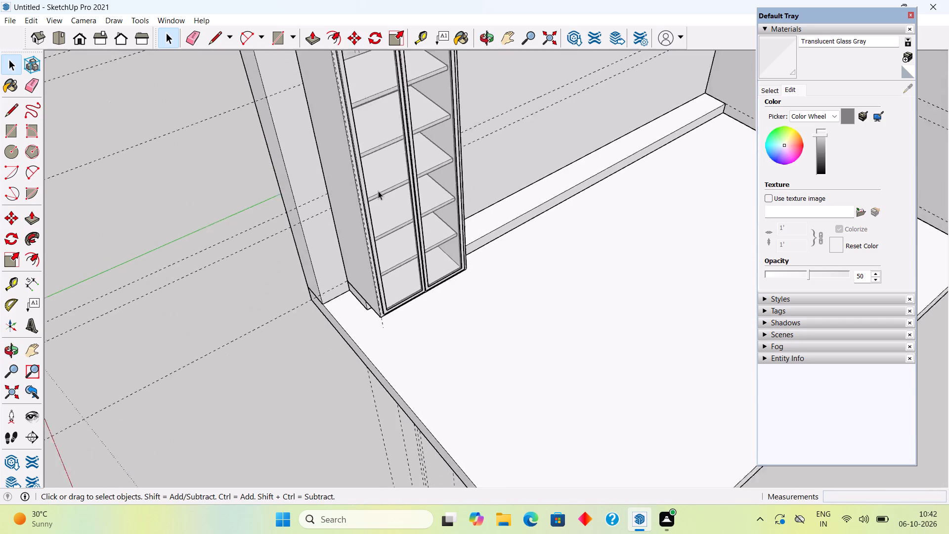
{"action": "scroll", "coordinate": [378, 191], "scroll_direction": "down", "scroll_amount": 7}
{"action": "scroll", "coordinate": [362, 253], "scroll_direction": "down", "scroll_amount": 4}
{"action": "middle_click_drag", "start_coordinate": [375, 239], "coordinate": [357, 163]}
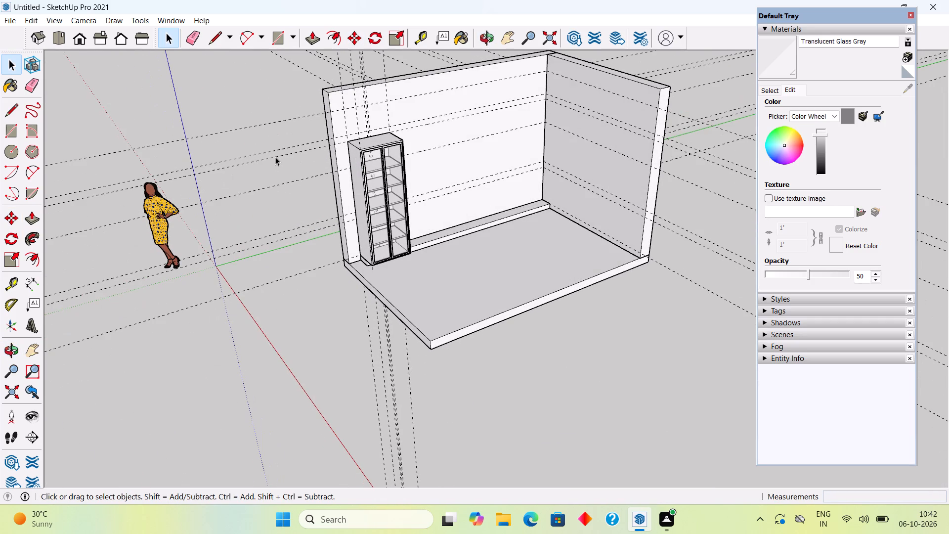
{"action": "left_click", "coordinate": [275, 157]}
{"action": "left_click", "coordinate": [268, 178]}
{"action": "scroll", "coordinate": [441, 248], "scroll_direction": "up", "scroll_amount": 9}
{"action": "scroll", "coordinate": [333, 221], "scroll_direction": "down", "scroll_amount": 3}
{"action": "middle_click_drag", "start_coordinate": [331, 243], "coordinate": [282, 260]}
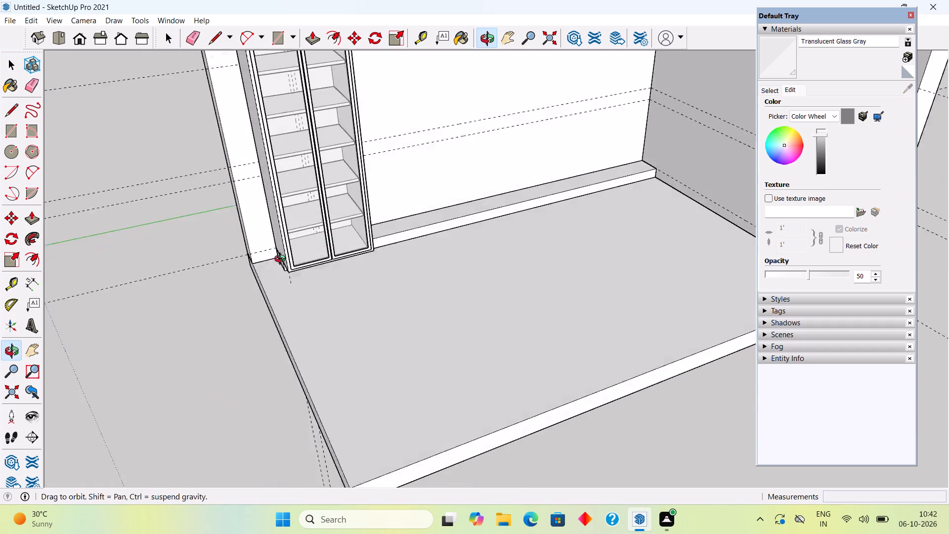
{"action": "middle_click_drag", "start_coordinate": [282, 260], "coordinate": [269, 260]}
{"action": "scroll", "coordinate": [293, 247], "scroll_direction": "up", "scroll_amount": 17}
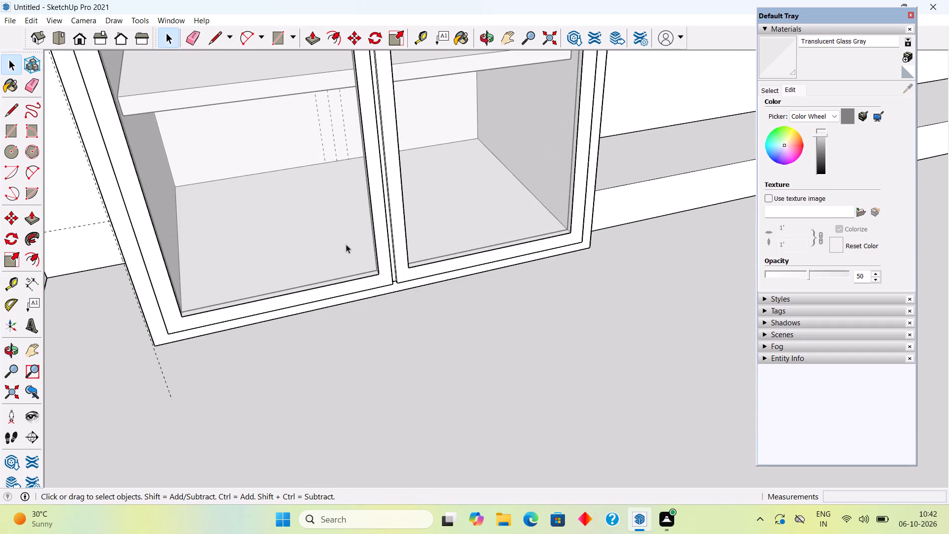
{"action": "scroll", "coordinate": [355, 242], "scroll_direction": "up", "scroll_amount": 2}
{"action": "scroll", "coordinate": [355, 242], "scroll_direction": "down", "scroll_amount": 4}
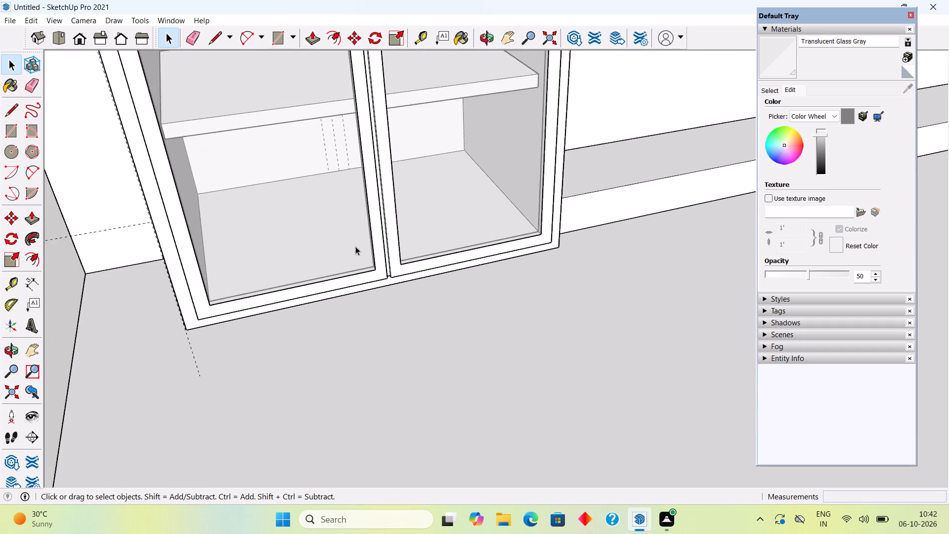
{"action": "scroll", "coordinate": [355, 246], "scroll_direction": "down", "scroll_amount": 8}
Open the left glass panel group to inspect its face and edges, and close it again.
{"action": "triple_click", "coordinate": [366, 256]}
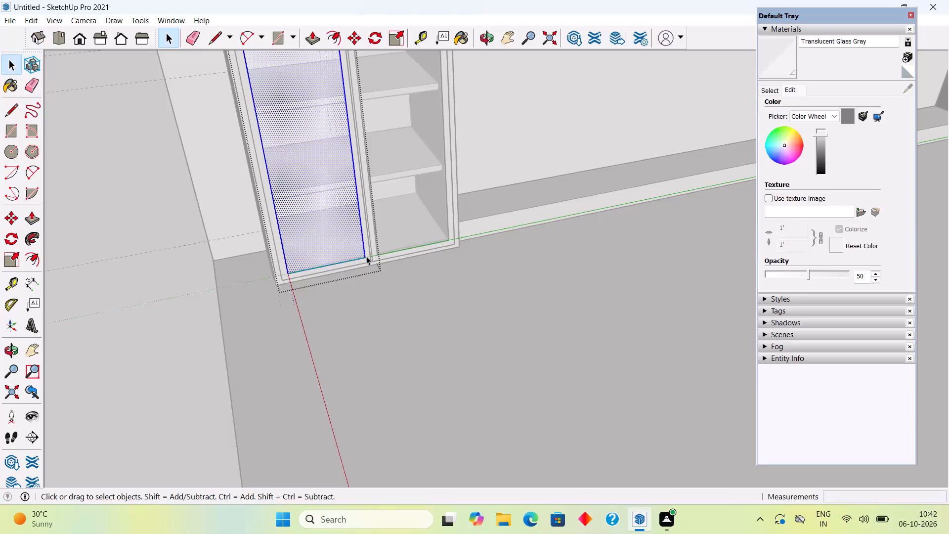
{"action": "left_click", "coordinate": [85, 124]}
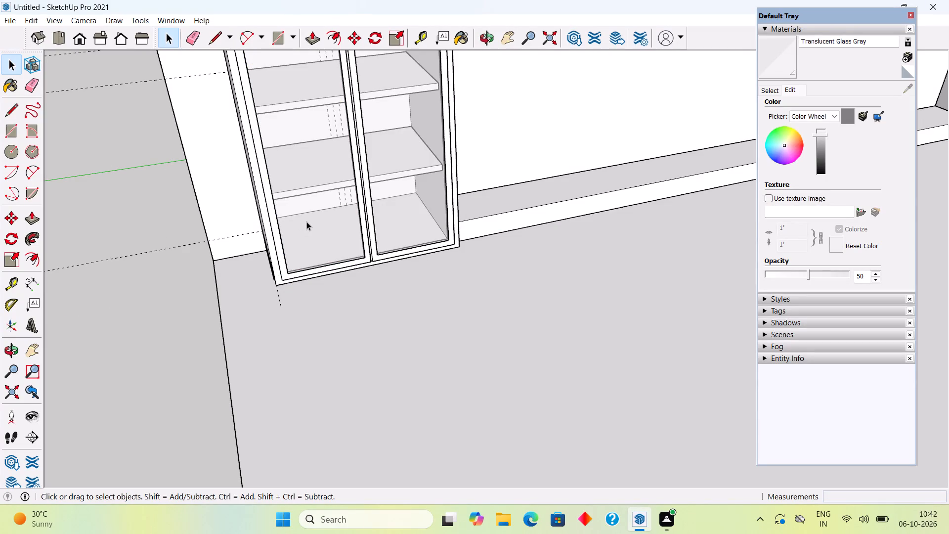
{"action": "left_click", "coordinate": [306, 222]}
{"action": "double_click", "coordinate": [306, 222]}
{"action": "left_click", "coordinate": [306, 222]}
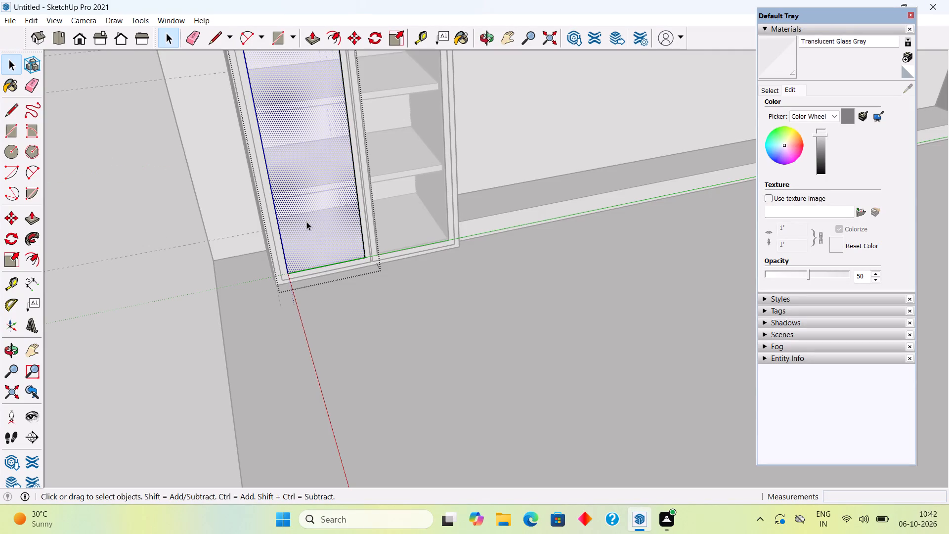
{"action": "left_click", "coordinate": [306, 222]}
{"action": "left_click", "coordinate": [156, 174]}
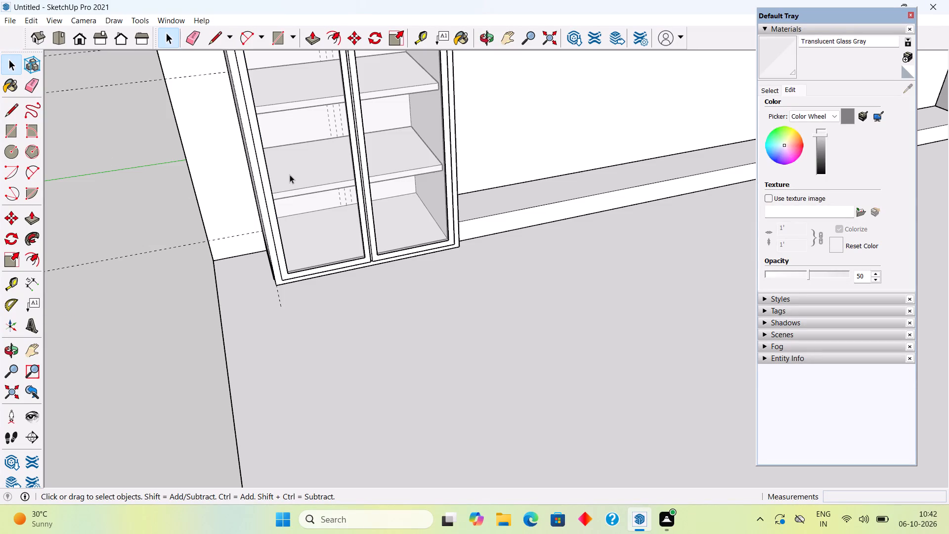
Select both glass door panels together with the framed shelf unit and make them one group.
{"action": "left_click", "coordinate": [298, 173]}
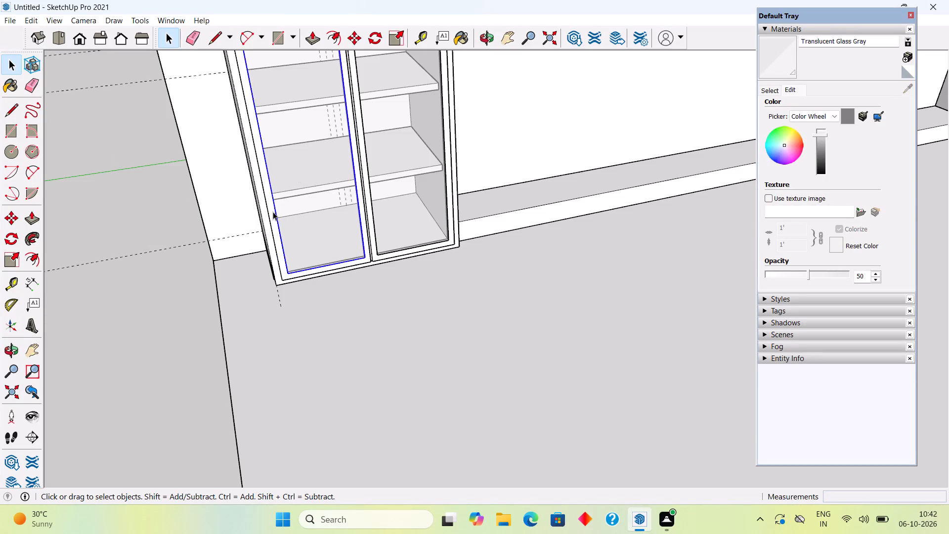
{"action": "left_click", "coordinate": [380, 170], "text": "shift"}
{"action": "left_click", "coordinate": [361, 206], "text": "shift"}
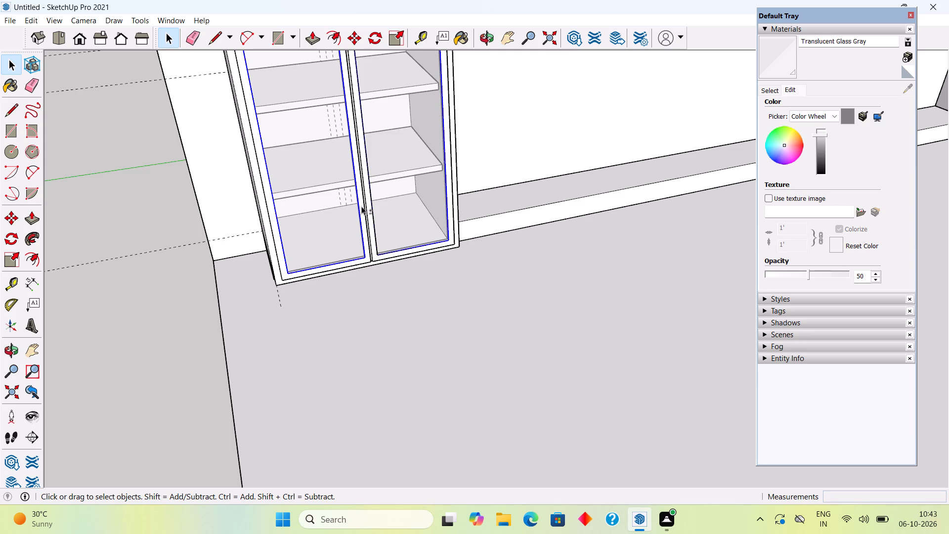
{"action": "right_click", "coordinate": [311, 229]}
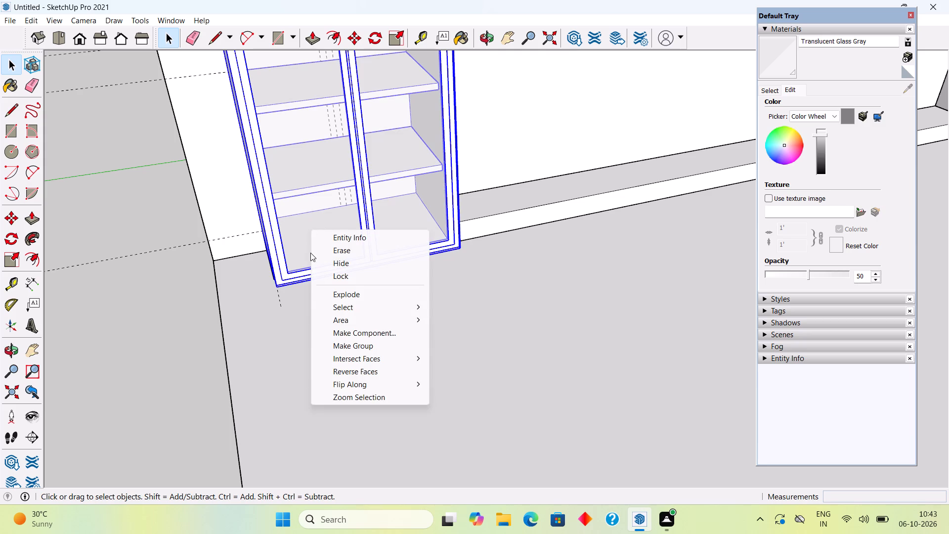
{"action": "left_click", "coordinate": [353, 346]}
{"action": "left_click", "coordinate": [124, 160]}
Select the complete shelf unit group with its glass doors.
{"action": "scroll", "coordinate": [193, 287], "scroll_direction": "down", "scroll_amount": 5}
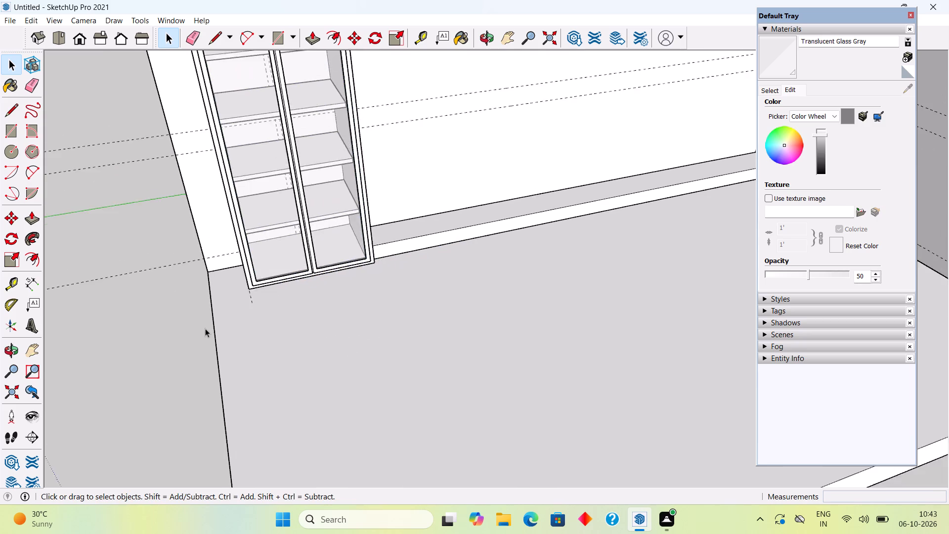
{"action": "scroll", "coordinate": [205, 328], "scroll_direction": "down", "scroll_amount": 13}
{"action": "middle_click_drag", "start_coordinate": [257, 266], "coordinate": [266, 189]}
{"action": "scroll", "coordinate": [266, 189], "scroll_direction": "up", "scroll_amount": 1}
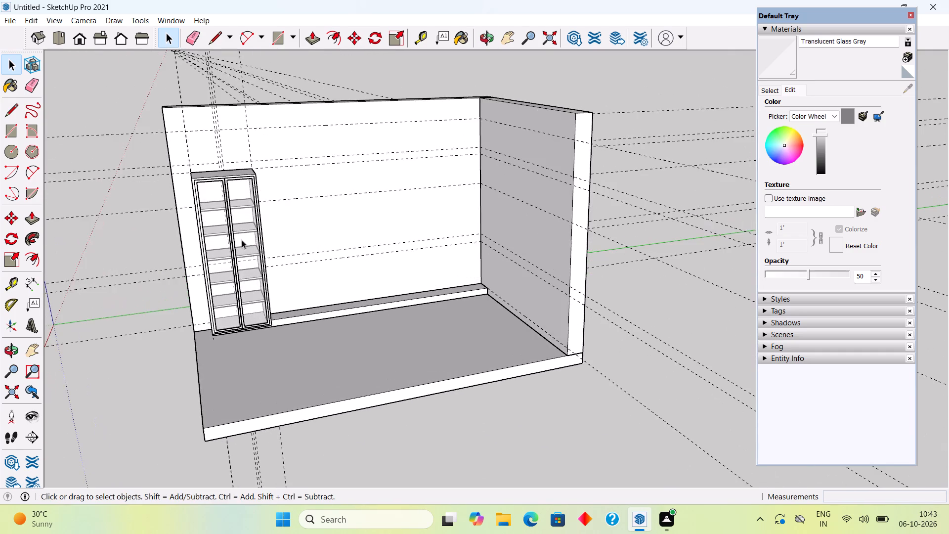
{"action": "scroll", "coordinate": [239, 245], "scroll_direction": "up", "scroll_amount": 7}
{"action": "left_click", "coordinate": [239, 245]}
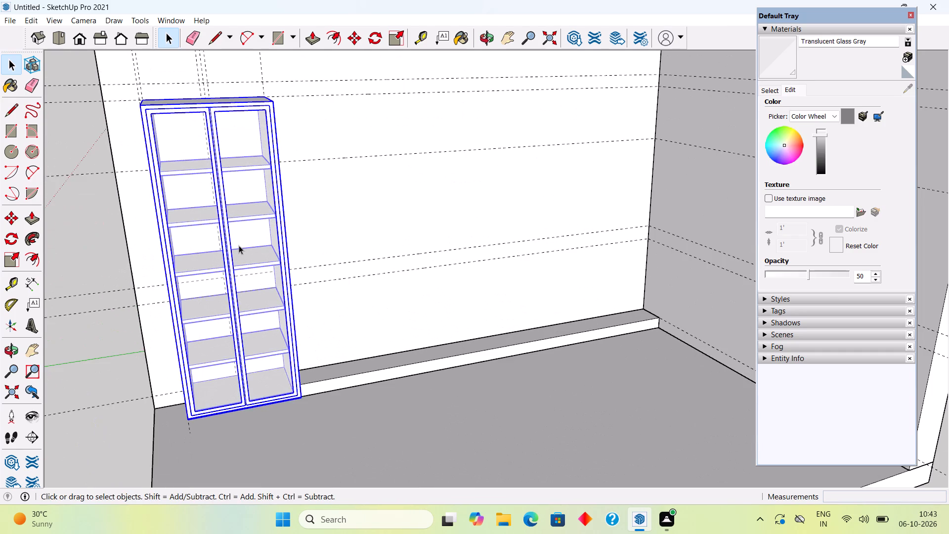
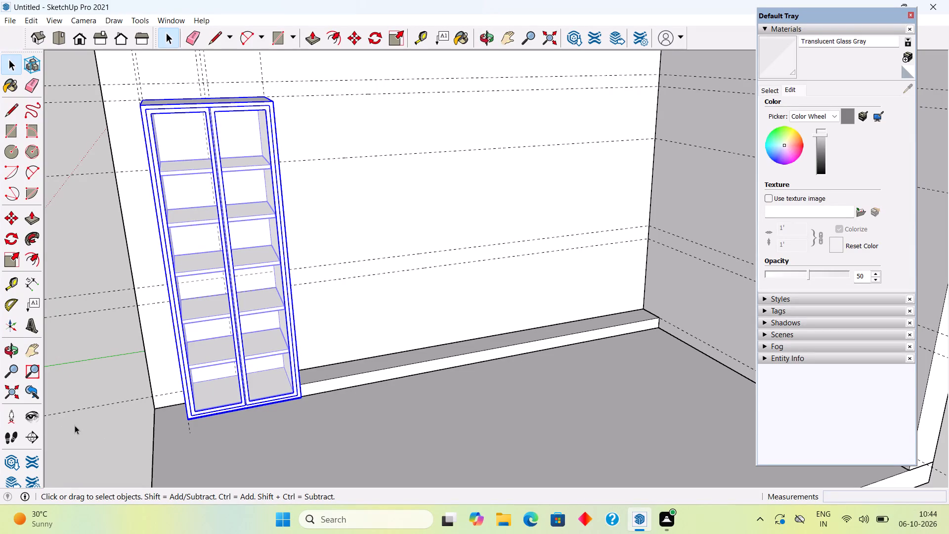
Examine the grouped glass-door shelf cabinet against the room wall, close up at its base and at its top.
{"action": "scroll", "coordinate": [319, 303], "scroll_direction": "up", "scroll_amount": 10}
{"action": "scroll", "coordinate": [316, 306], "scroll_direction": "down", "scroll_amount": 9}
{"action": "scroll", "coordinate": [178, 479], "scroll_direction": "up", "scroll_amount": 5}
{"action": "scroll", "coordinate": [199, 395], "scroll_direction": "up", "scroll_amount": 4}
{"action": "scroll", "coordinate": [199, 394], "scroll_direction": "down", "scroll_amount": 4}
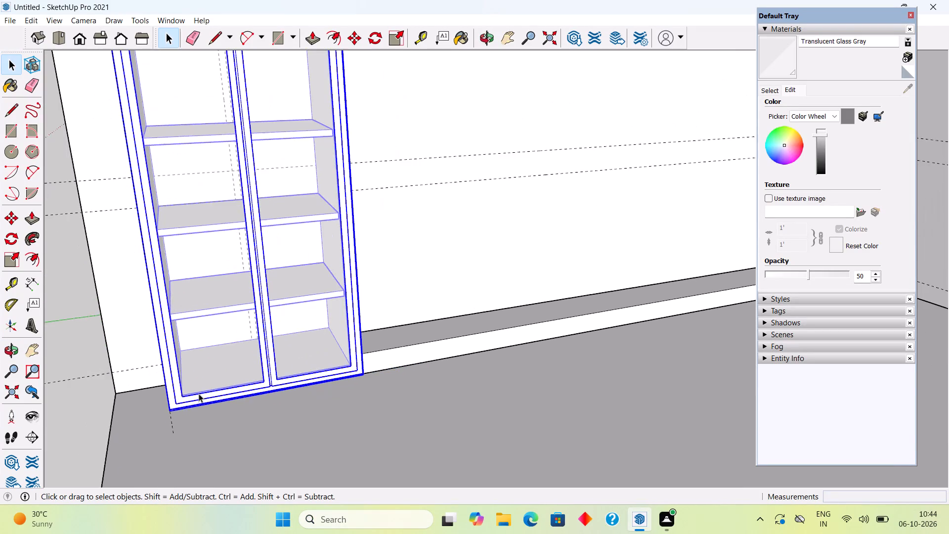
{"action": "scroll", "coordinate": [199, 394], "scroll_direction": "down", "scroll_amount": 14}
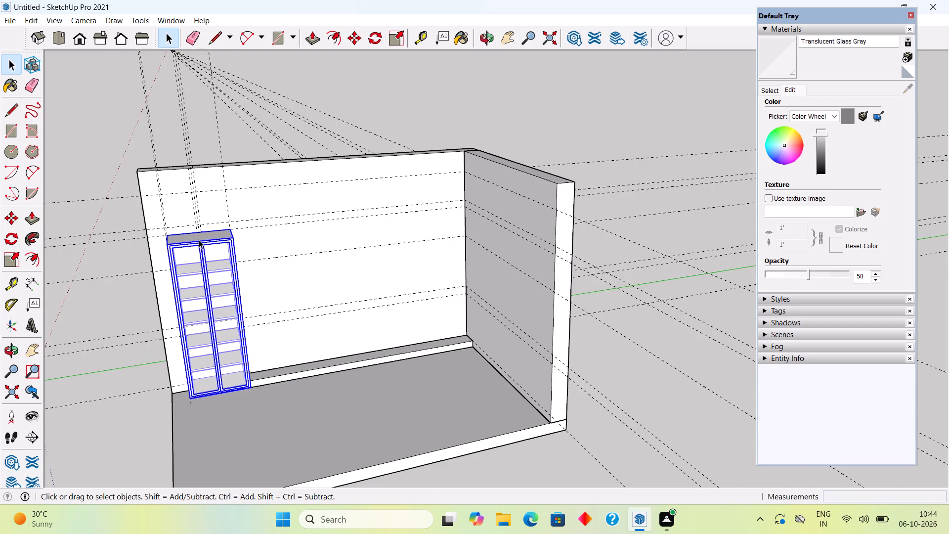
{"action": "scroll", "coordinate": [199, 240], "scroll_direction": "up", "scroll_amount": 8}
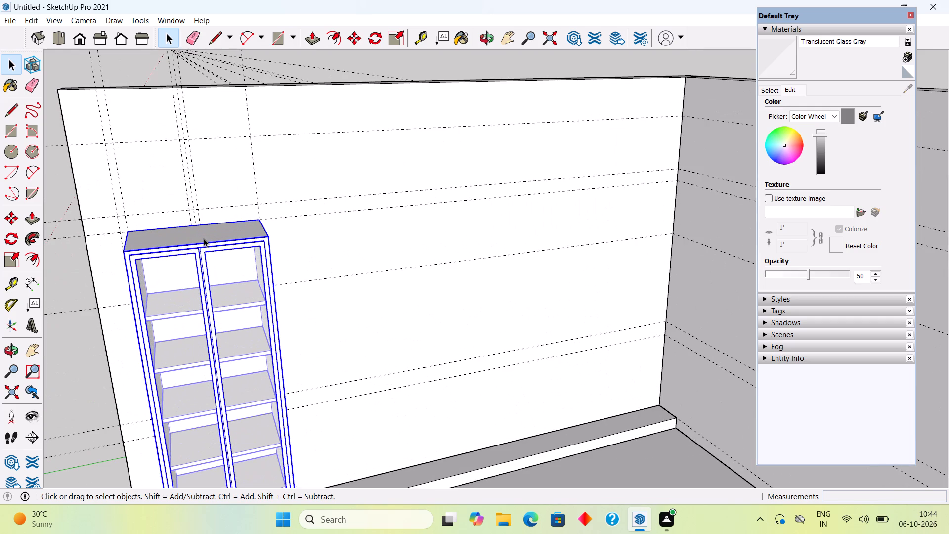
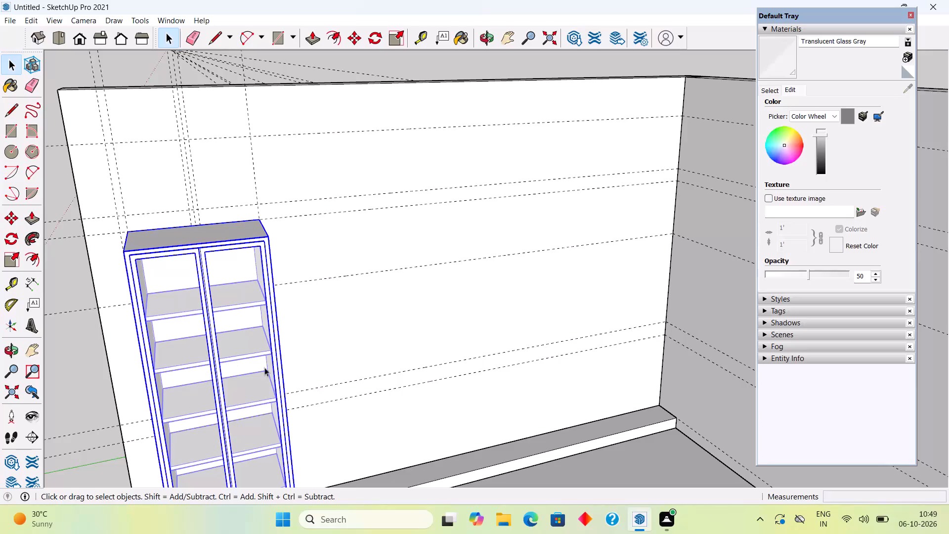
Deselect the glass-door cabinet and examine it within the whole room, close up at its lower shelves and from the front and side.
{"action": "scroll", "coordinate": [290, 383], "scroll_direction": "down", "scroll_amount": 10}
{"action": "scroll", "coordinate": [329, 372], "scroll_direction": "down", "scroll_amount": 3}
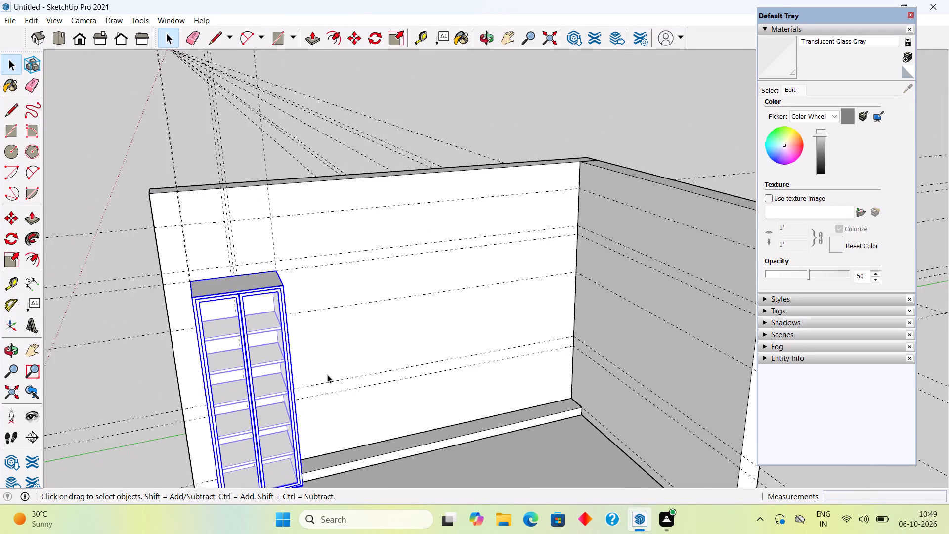
{"action": "scroll", "coordinate": [327, 374], "scroll_direction": "down", "scroll_amount": 3}
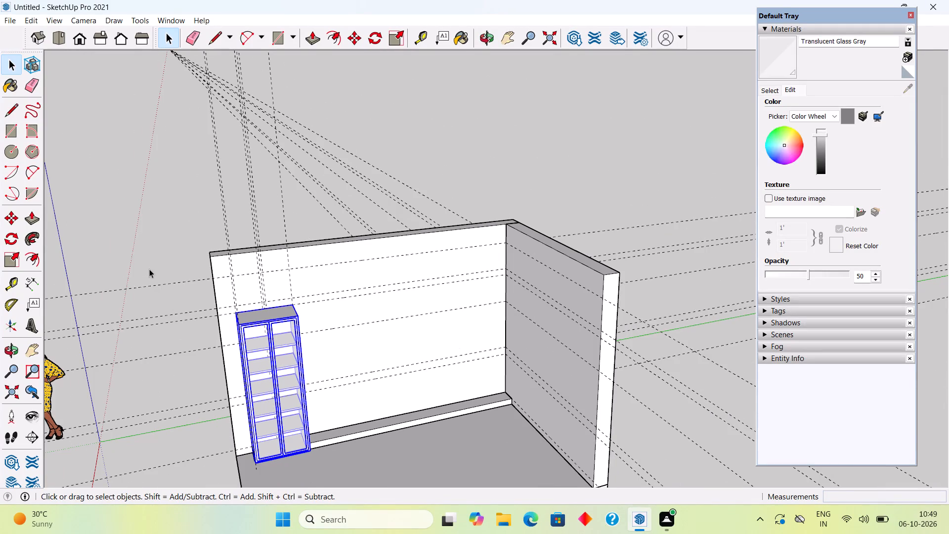
{"action": "left_click", "coordinate": [142, 178]}
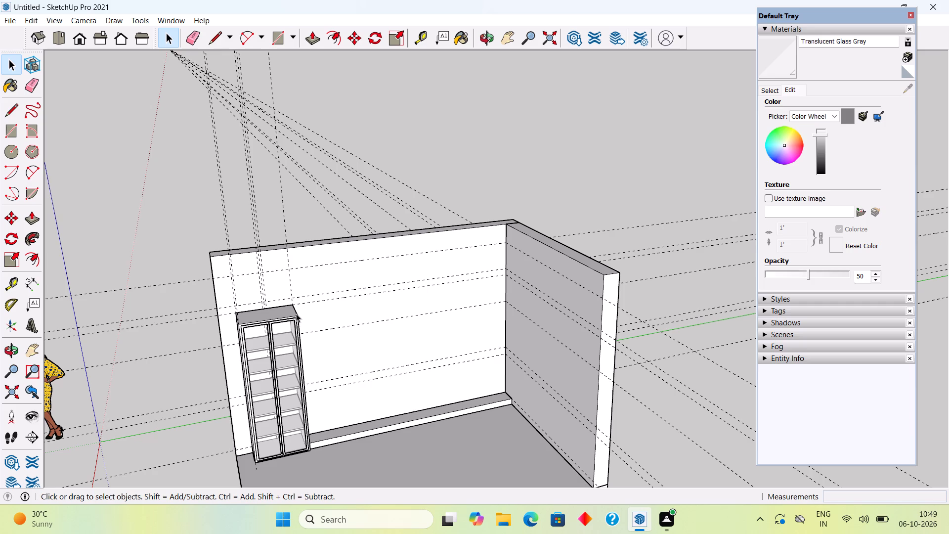
{"action": "scroll", "coordinate": [287, 320], "scroll_direction": "up", "scroll_amount": 3}
{"action": "scroll", "coordinate": [289, 318], "scroll_direction": "down", "scroll_amount": 8}
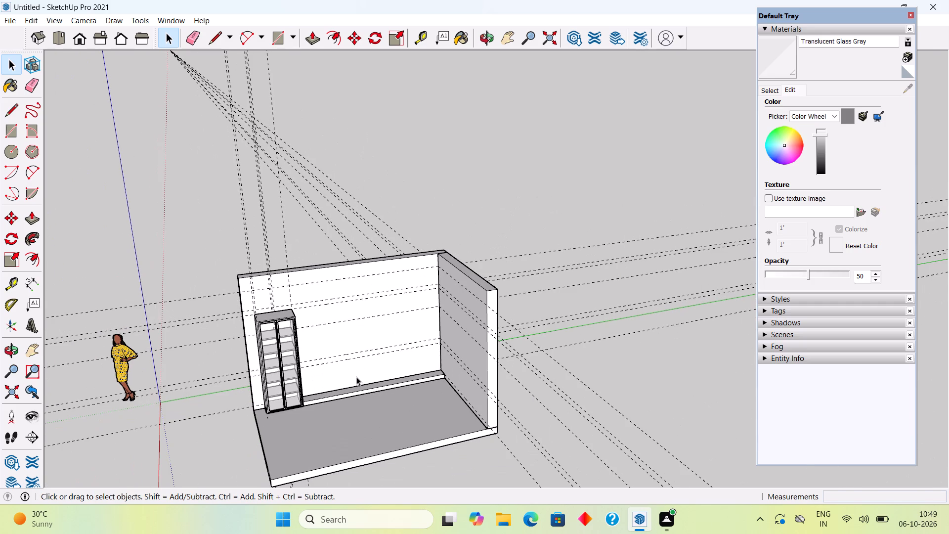
{"action": "scroll", "coordinate": [369, 405], "scroll_direction": "up", "scroll_amount": 4}
{"action": "scroll", "coordinate": [326, 410], "scroll_direction": "up", "scroll_amount": 2}
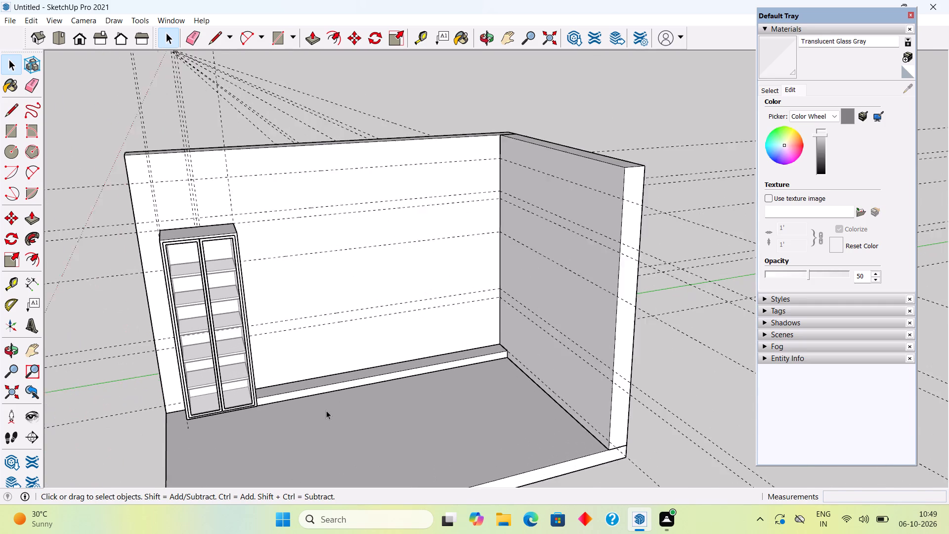
{"action": "scroll", "coordinate": [326, 410], "scroll_direction": "up", "scroll_amount": 1}
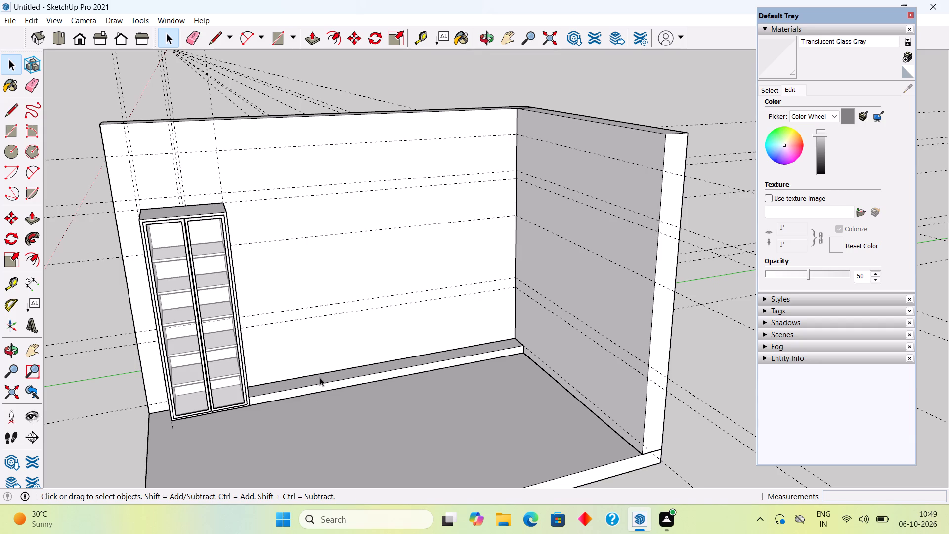
{"action": "middle_click_drag", "start_coordinate": [318, 368], "coordinate": [299, 337]}
{"action": "scroll", "coordinate": [299, 337], "scroll_direction": "up", "scroll_amount": 1}
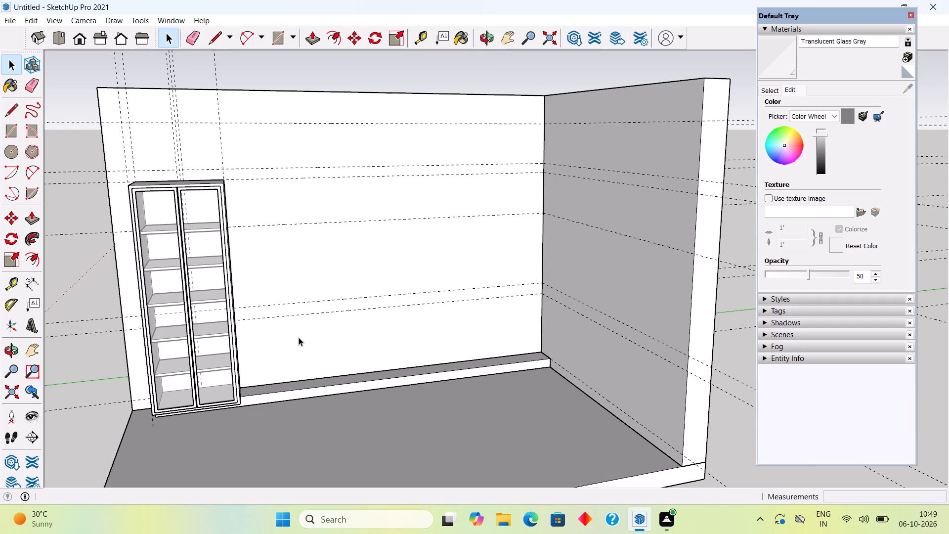
{"action": "scroll", "coordinate": [221, 343], "scroll_direction": "up", "scroll_amount": 5}
{"action": "scroll", "coordinate": [183, 362], "scroll_direction": "up", "scroll_amount": 2}
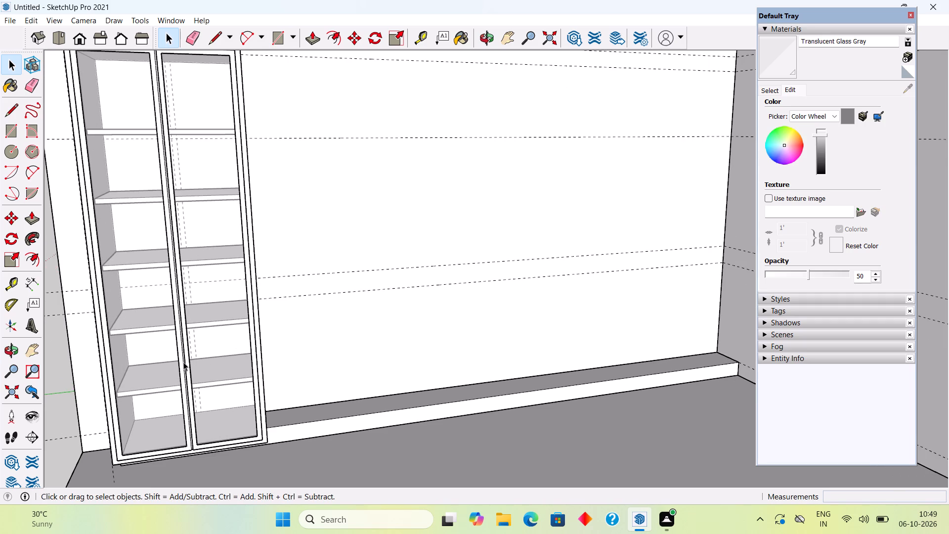
{"action": "scroll", "coordinate": [183, 362], "scroll_direction": "up", "scroll_amount": 2}
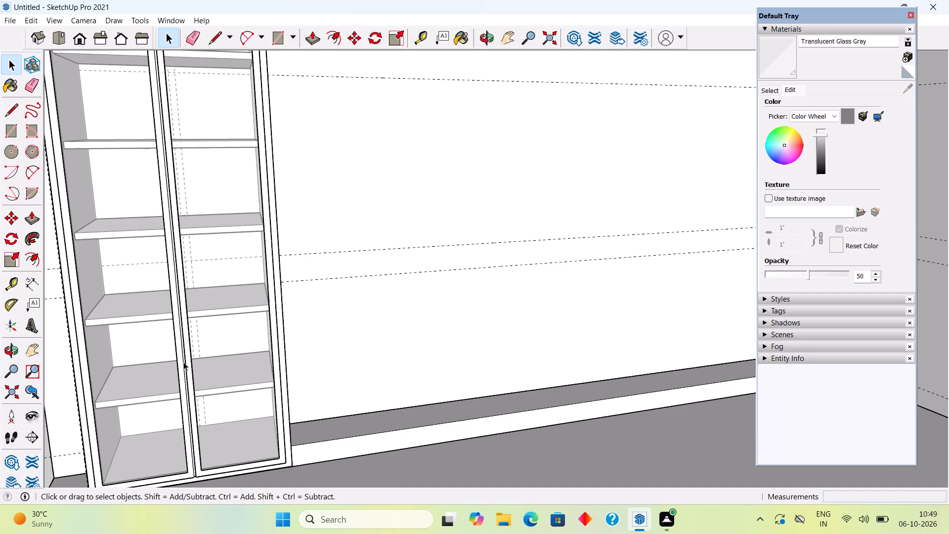
{"action": "scroll", "coordinate": [183, 362], "scroll_direction": "down", "scroll_amount": 13}
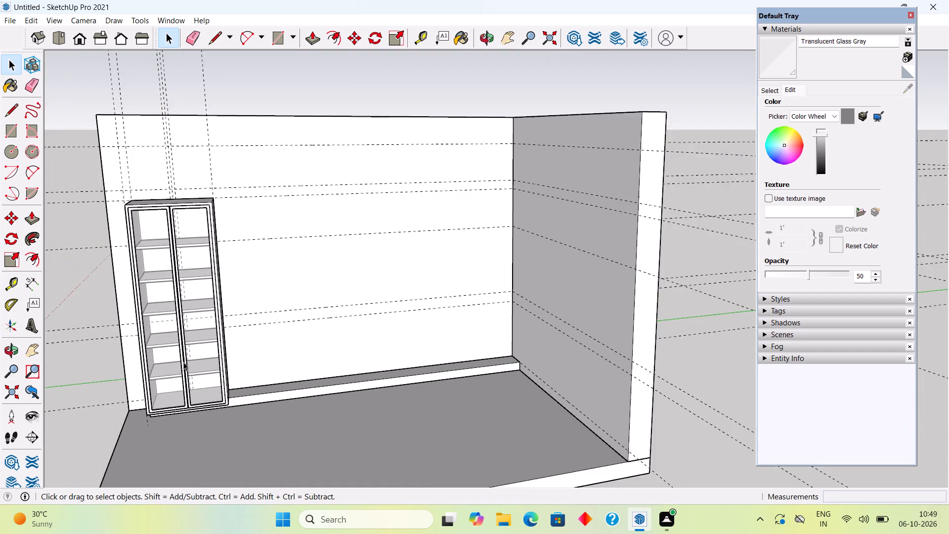
{"action": "scroll", "coordinate": [183, 362], "scroll_direction": "down", "scroll_amount": 6}
{"action": "scroll", "coordinate": [256, 342], "scroll_direction": "up", "scroll_amount": 1}
{"action": "middle_click_drag", "start_coordinate": [261, 343], "coordinate": [522, 336]}
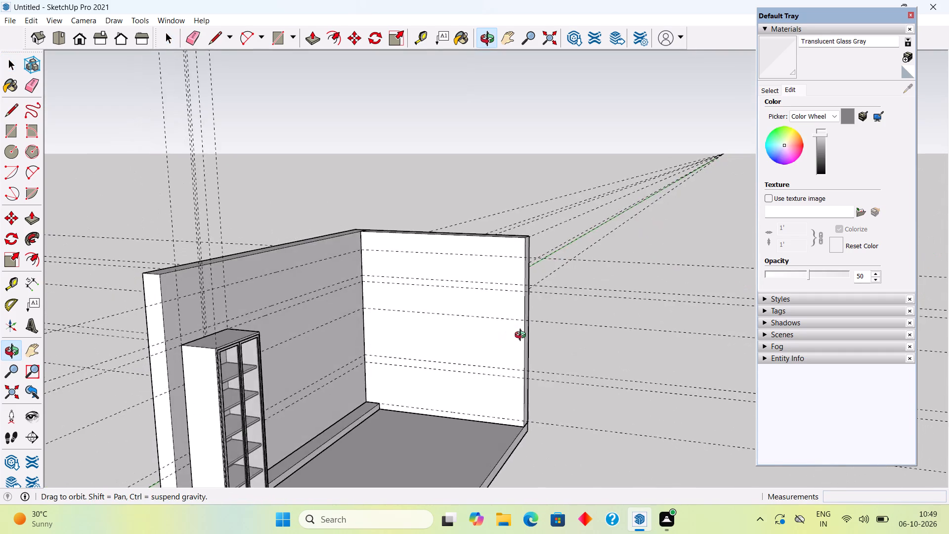
{"action": "middle_click_drag", "start_coordinate": [522, 336], "coordinate": [292, 293]}
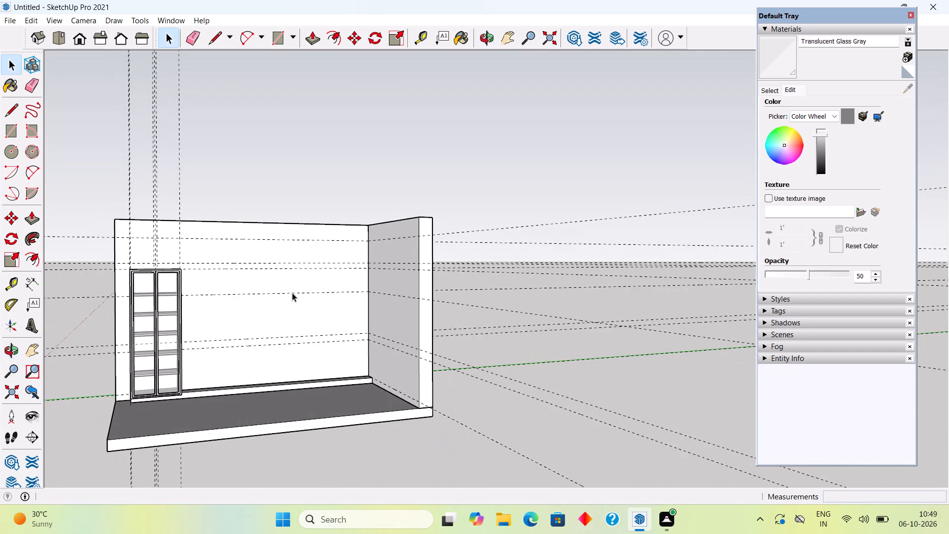
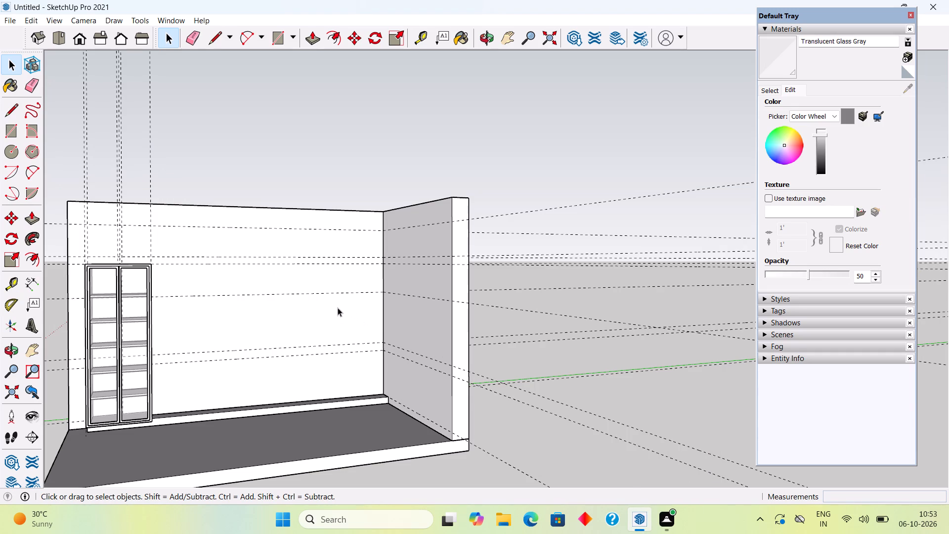
Examine the glass-door cabinet and the bare stretch of long wall beside it, from the whole room to close up.
{"action": "scroll", "coordinate": [338, 308], "scroll_direction": "down", "scroll_amount": 5}
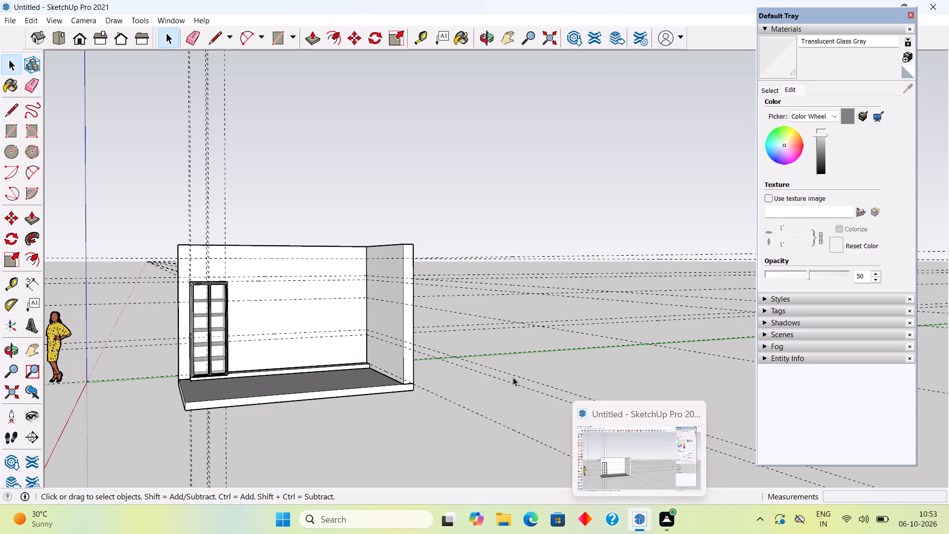
{"action": "scroll", "coordinate": [152, 327], "scroll_direction": "up", "scroll_amount": 6}
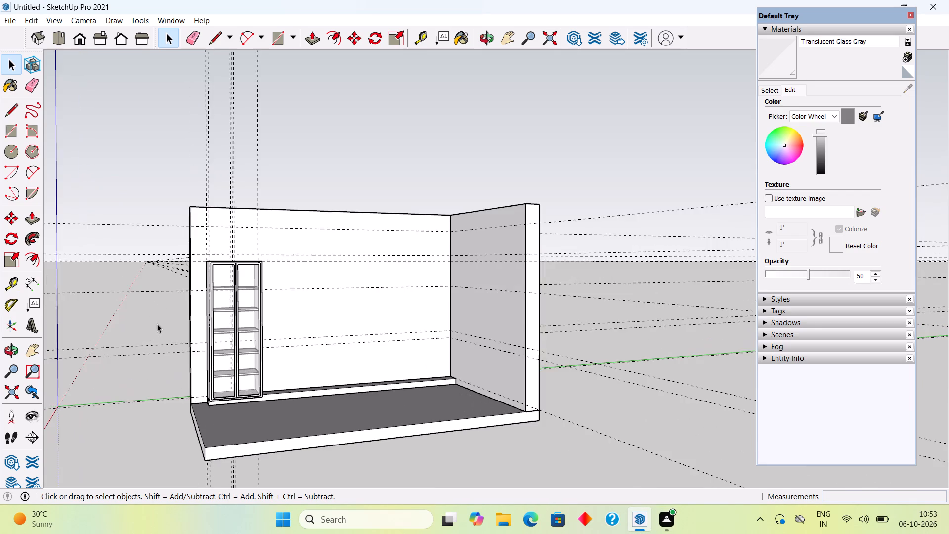
{"action": "scroll", "coordinate": [199, 319], "scroll_direction": "up", "scroll_amount": 4}
{"action": "middle_click_drag", "start_coordinate": [286, 376], "coordinate": [218, 362]}
{"action": "scroll", "coordinate": [299, 336], "scroll_direction": "up", "scroll_amount": 5}
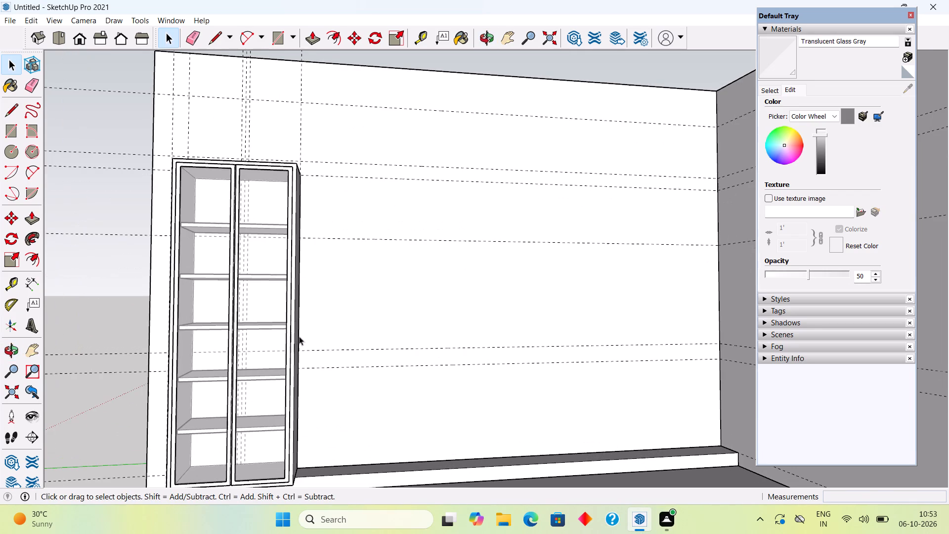
{"action": "scroll", "coordinate": [427, 290], "scroll_direction": "down", "scroll_amount": 5}
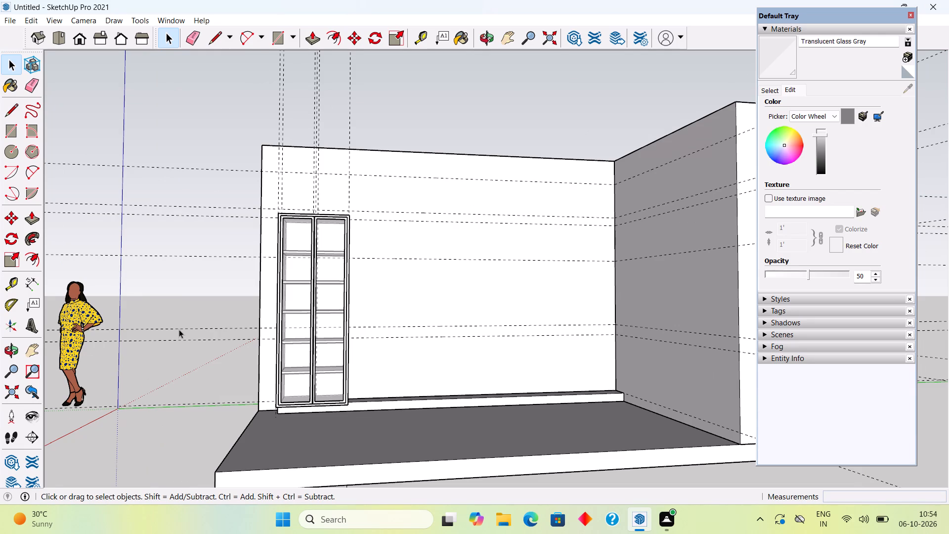
{"action": "scroll", "coordinate": [420, 333], "scroll_direction": "up", "scroll_amount": 1}
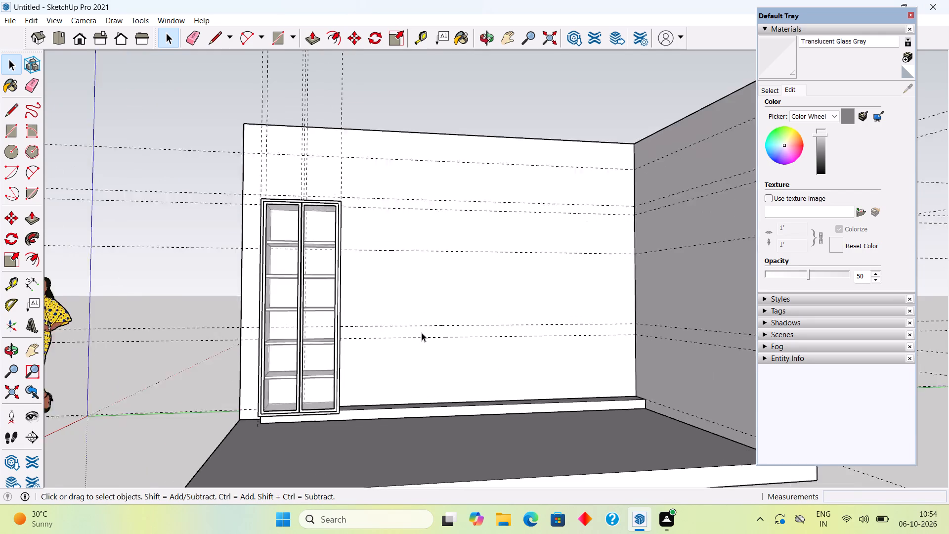
{"action": "scroll", "coordinate": [422, 333], "scroll_direction": "up", "scroll_amount": 2}
{"action": "middle_click_drag", "start_coordinate": [419, 333], "coordinate": [394, 390]}
{"action": "scroll", "coordinate": [405, 406], "scroll_direction": "up", "scroll_amount": 2}
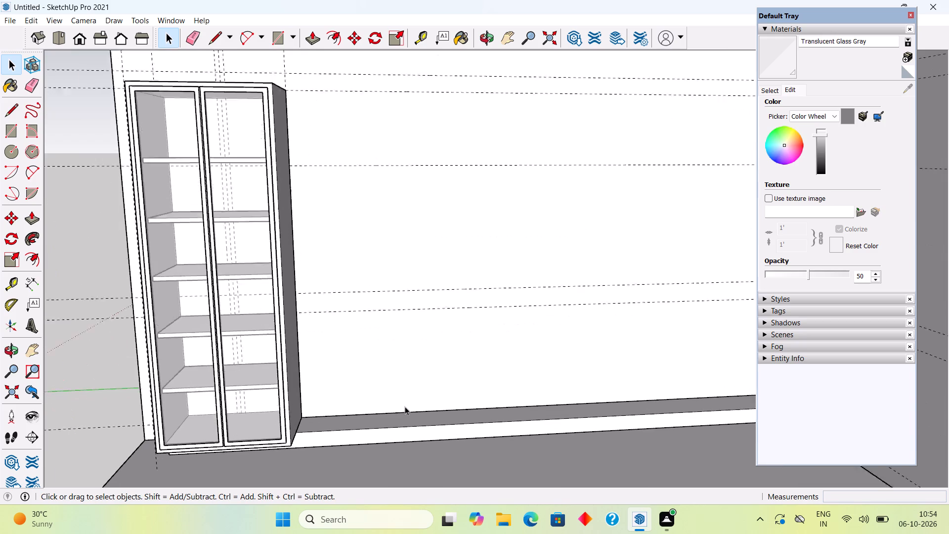
{"action": "scroll", "coordinate": [405, 406], "scroll_direction": "up", "scroll_amount": 2}
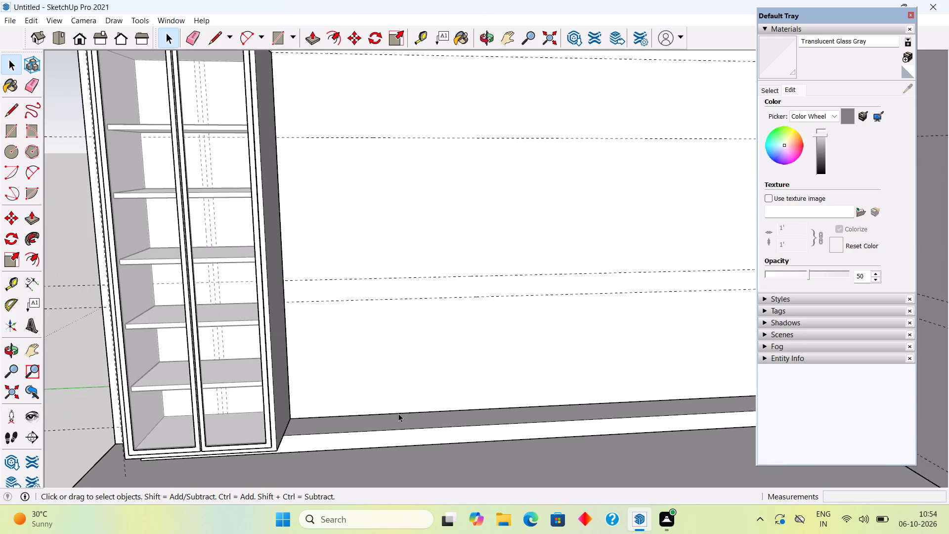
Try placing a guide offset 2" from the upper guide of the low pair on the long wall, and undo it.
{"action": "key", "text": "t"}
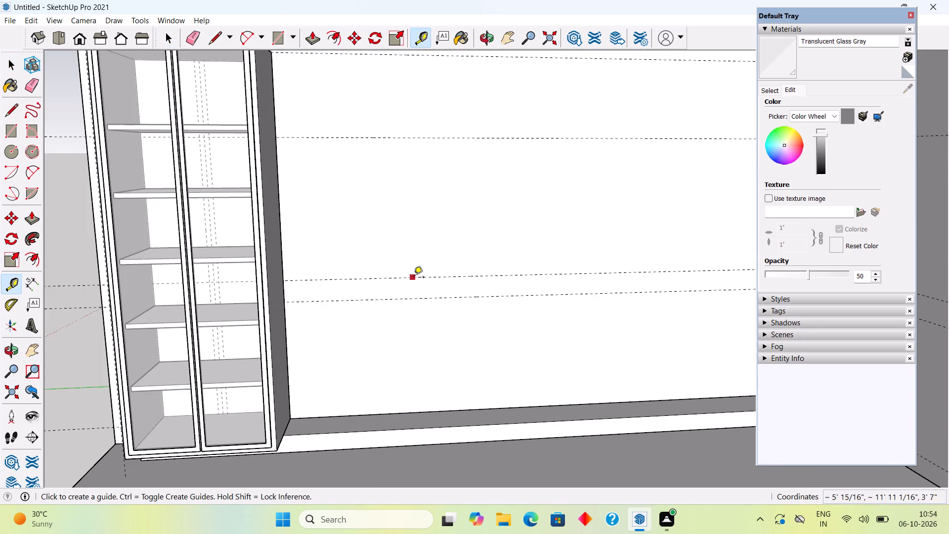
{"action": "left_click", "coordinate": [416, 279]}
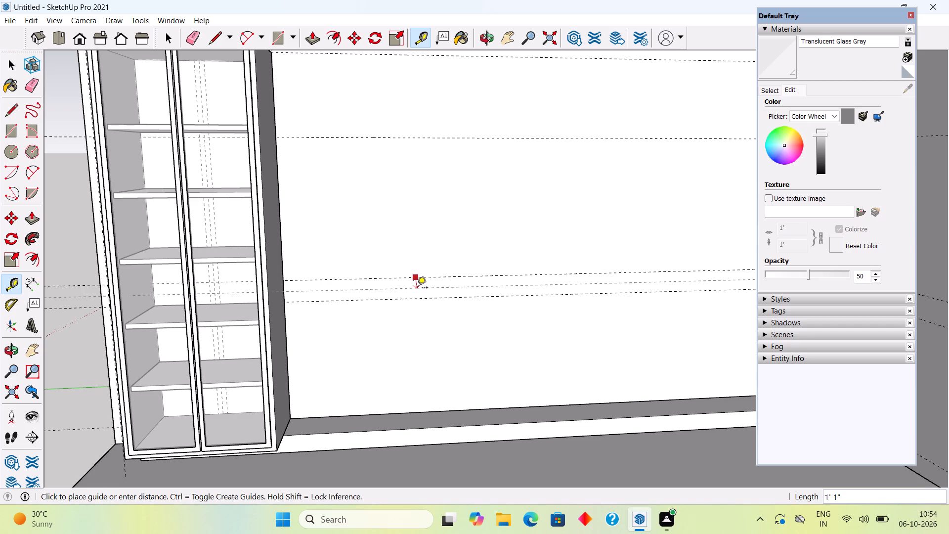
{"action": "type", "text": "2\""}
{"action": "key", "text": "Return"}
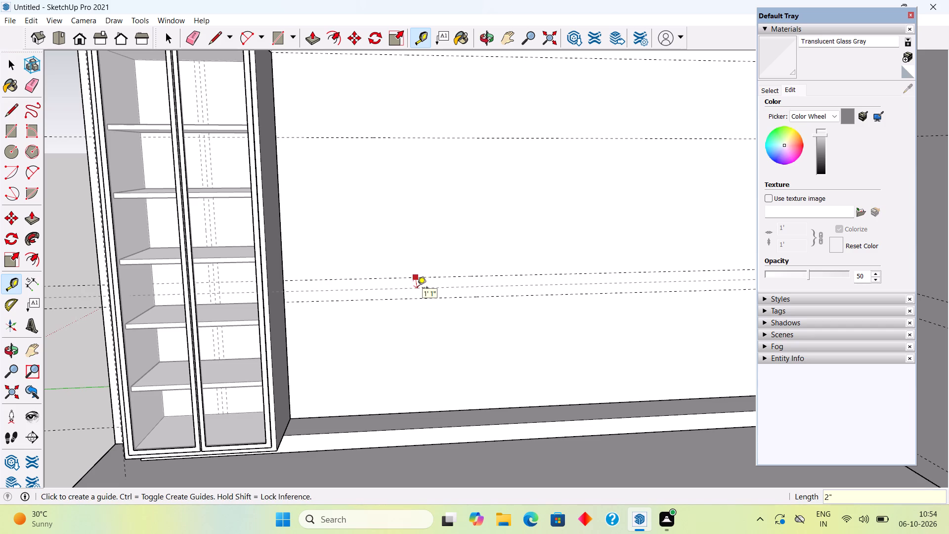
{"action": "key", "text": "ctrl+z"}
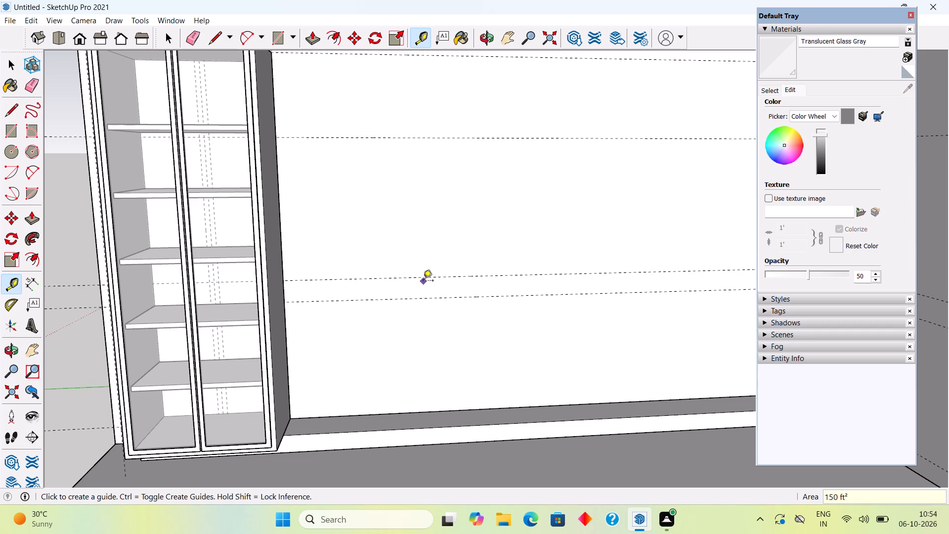
Place a guide 2" below the upper guide of the low pair on the long wall.
{"action": "left_click", "coordinate": [427, 278]}
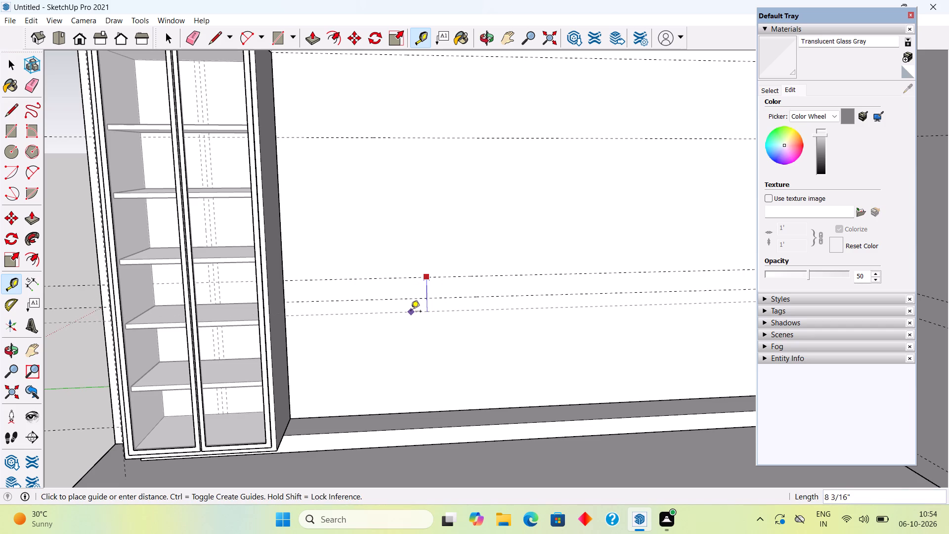
{"action": "type", "text": "2\""}
{"action": "key", "text": "Return"}
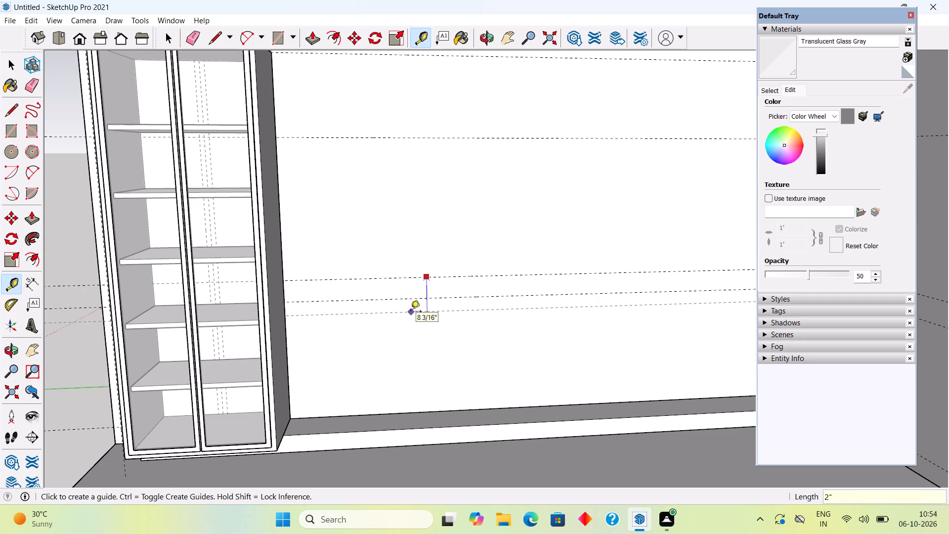
{"action": "key", "text": "space"}
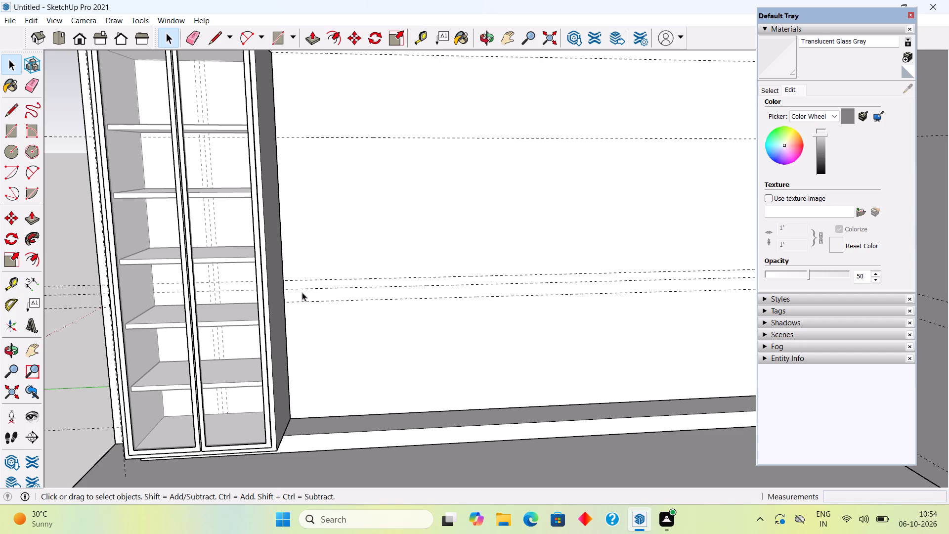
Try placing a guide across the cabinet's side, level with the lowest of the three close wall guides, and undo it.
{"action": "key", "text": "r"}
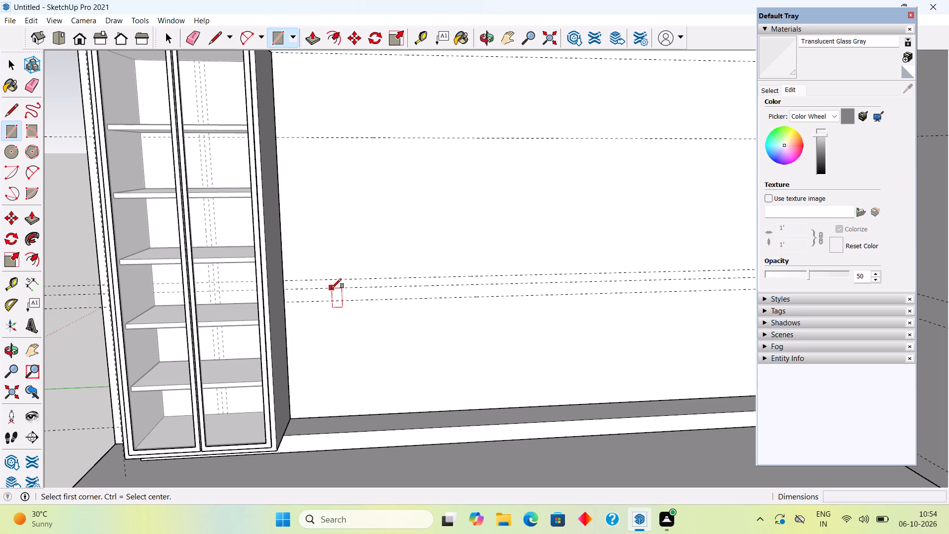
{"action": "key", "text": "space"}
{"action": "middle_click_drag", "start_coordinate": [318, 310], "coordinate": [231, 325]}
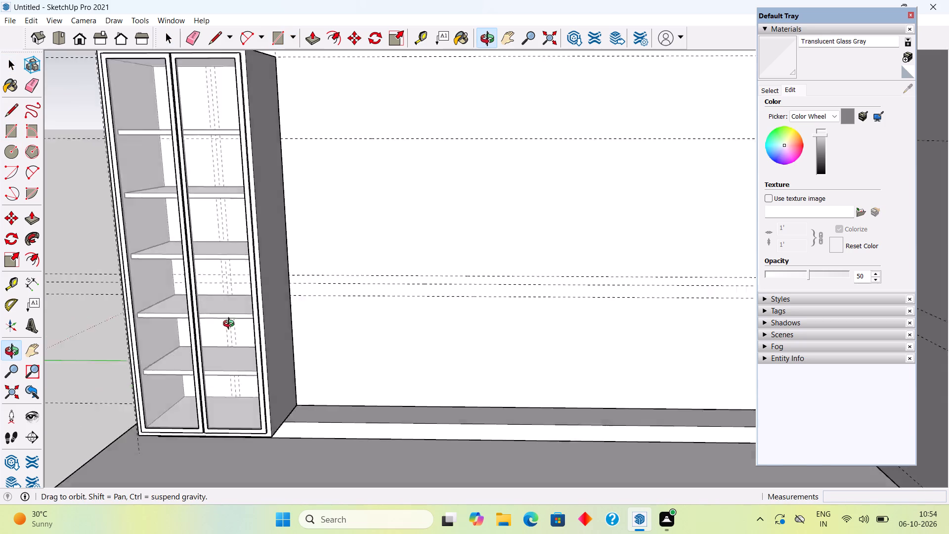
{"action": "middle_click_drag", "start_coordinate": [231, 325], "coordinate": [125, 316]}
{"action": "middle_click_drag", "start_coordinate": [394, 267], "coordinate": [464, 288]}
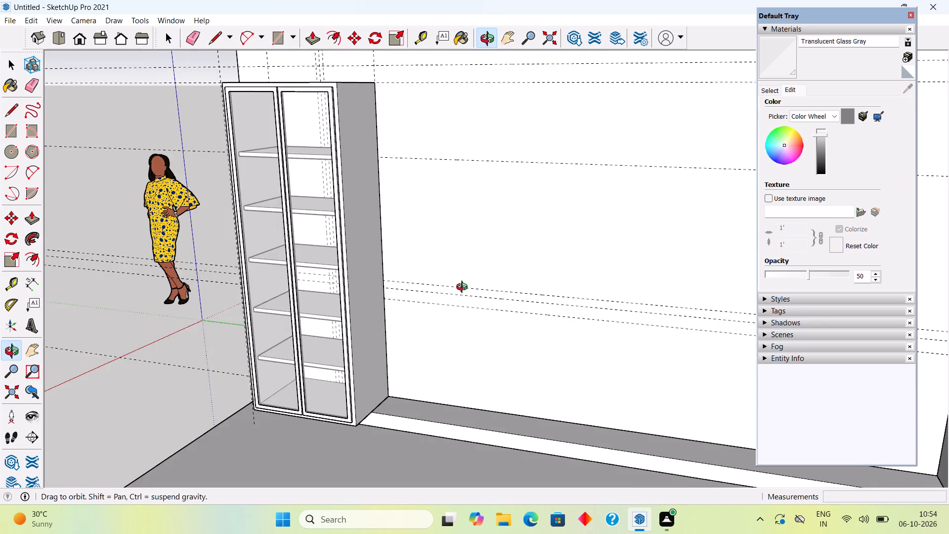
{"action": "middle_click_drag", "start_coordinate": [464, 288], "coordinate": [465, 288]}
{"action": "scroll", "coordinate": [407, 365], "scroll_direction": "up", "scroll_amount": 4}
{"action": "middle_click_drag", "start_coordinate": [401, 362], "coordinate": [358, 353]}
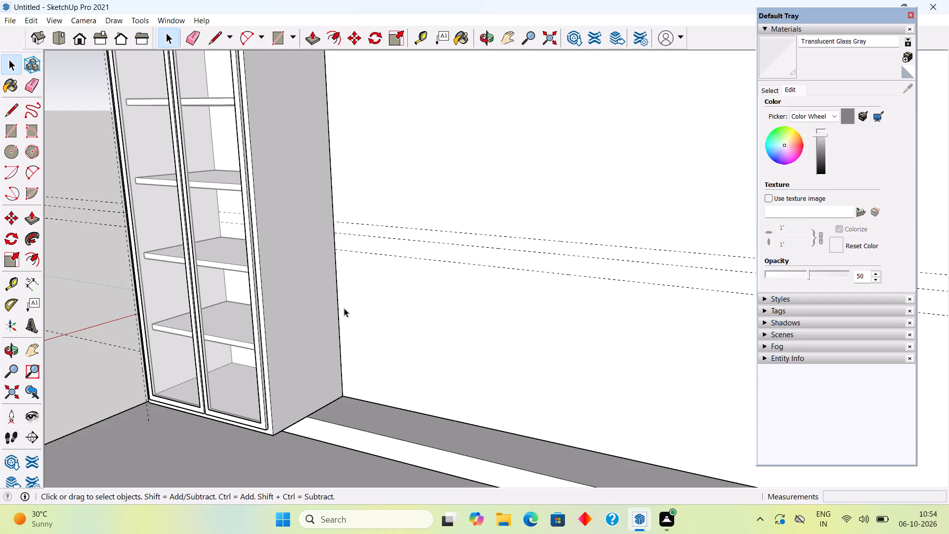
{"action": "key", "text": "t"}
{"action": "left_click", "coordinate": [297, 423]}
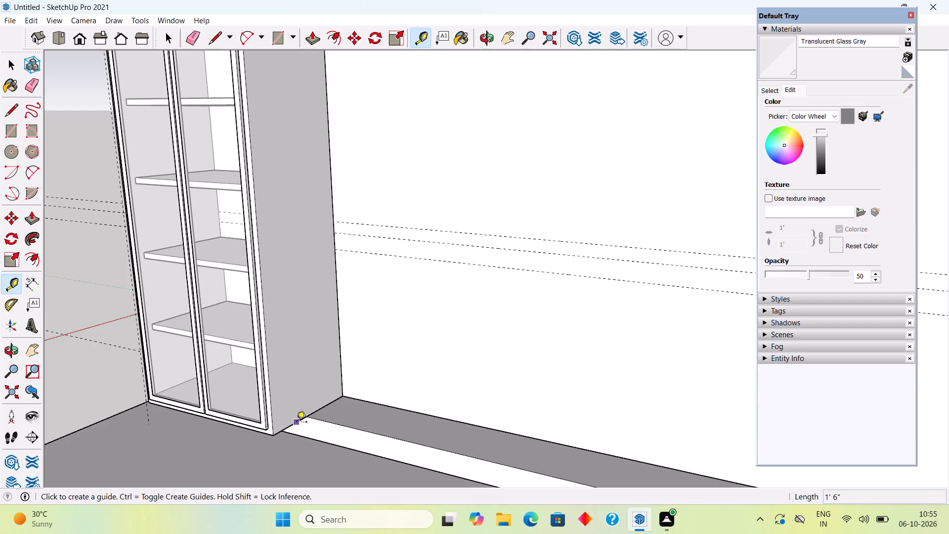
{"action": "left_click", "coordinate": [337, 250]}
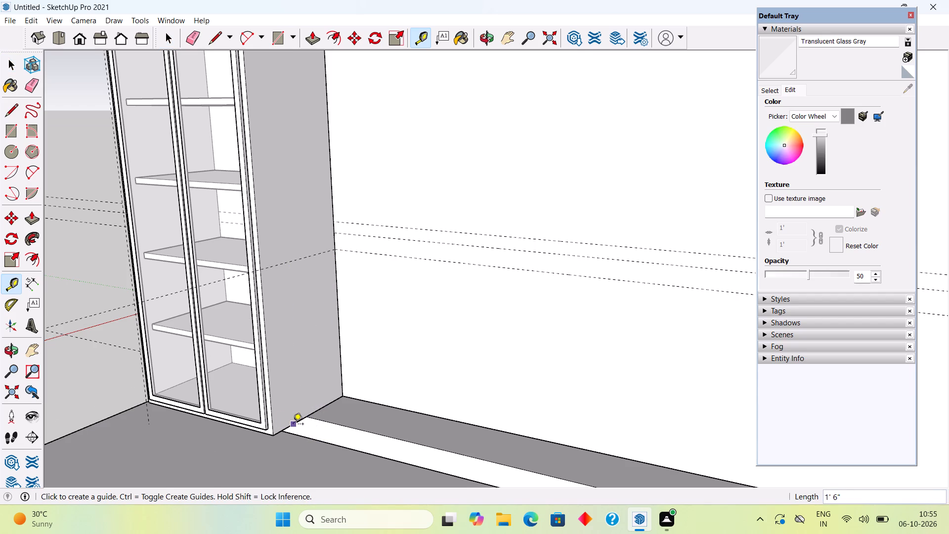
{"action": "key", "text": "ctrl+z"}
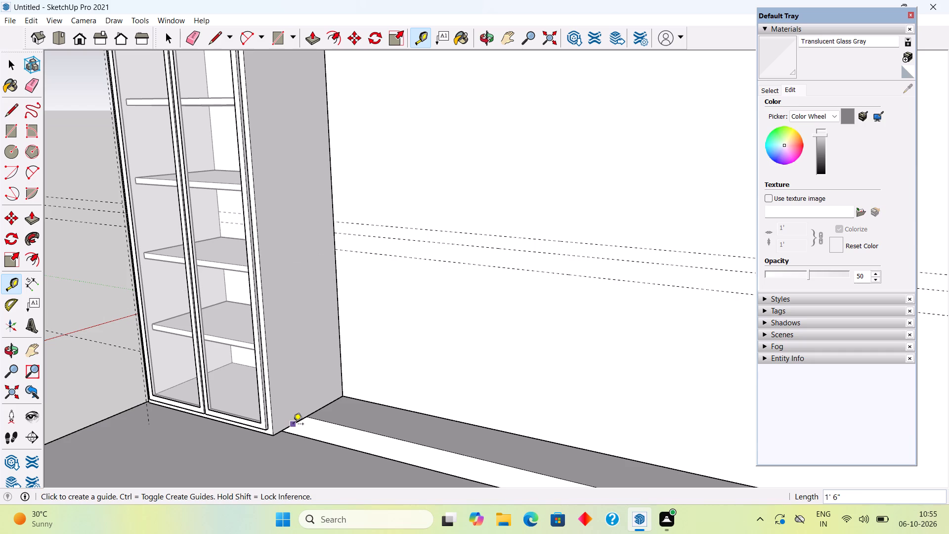
Place two guides across the cabinet's side from its bottom edge, one 2' 7" up at the middle wall guide and one at the upper wall guide.
{"action": "left_click", "coordinate": [293, 425]}
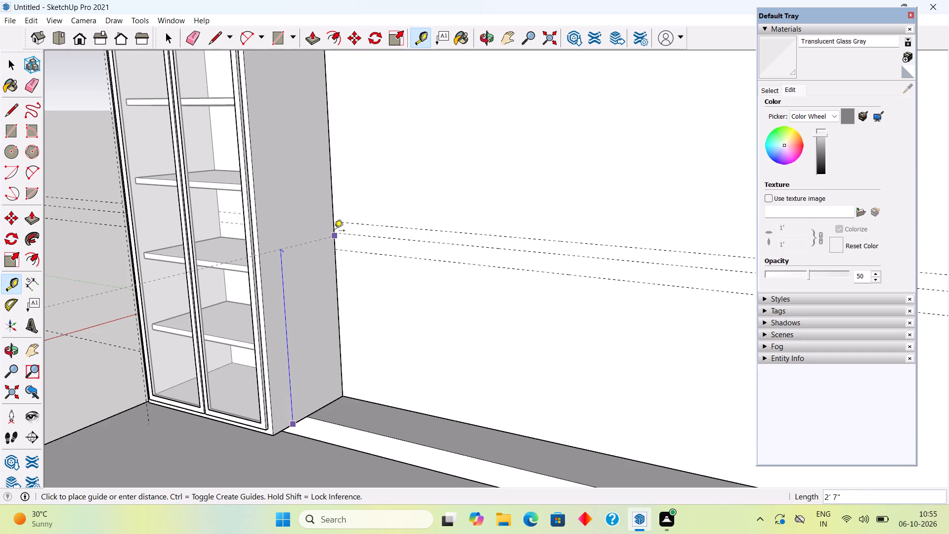
{"action": "left_click", "coordinate": [336, 235]}
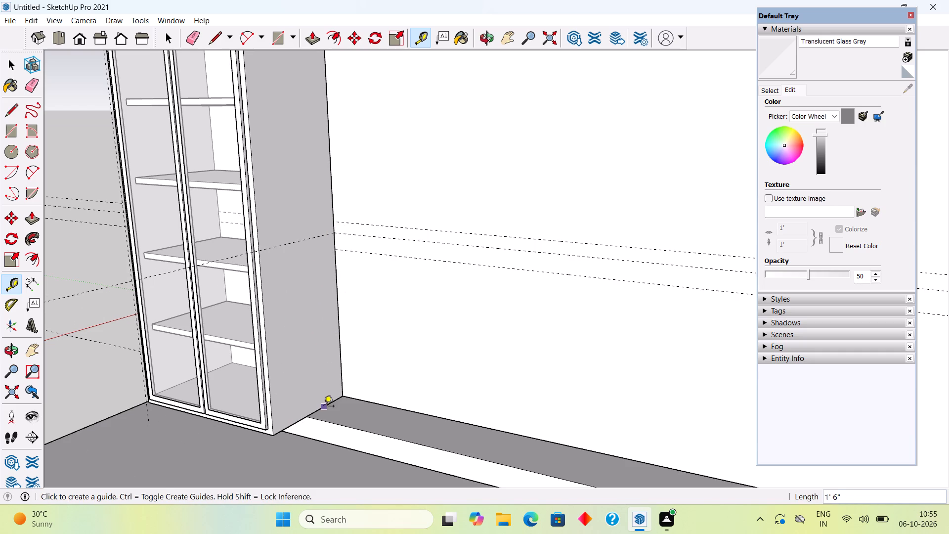
{"action": "left_click", "coordinate": [324, 407]}
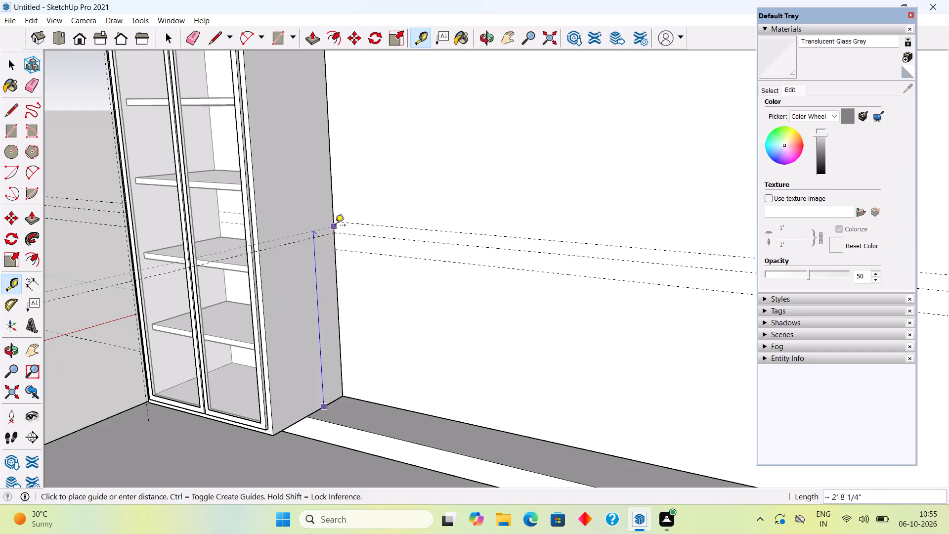
{"action": "left_click", "coordinate": [336, 223]}
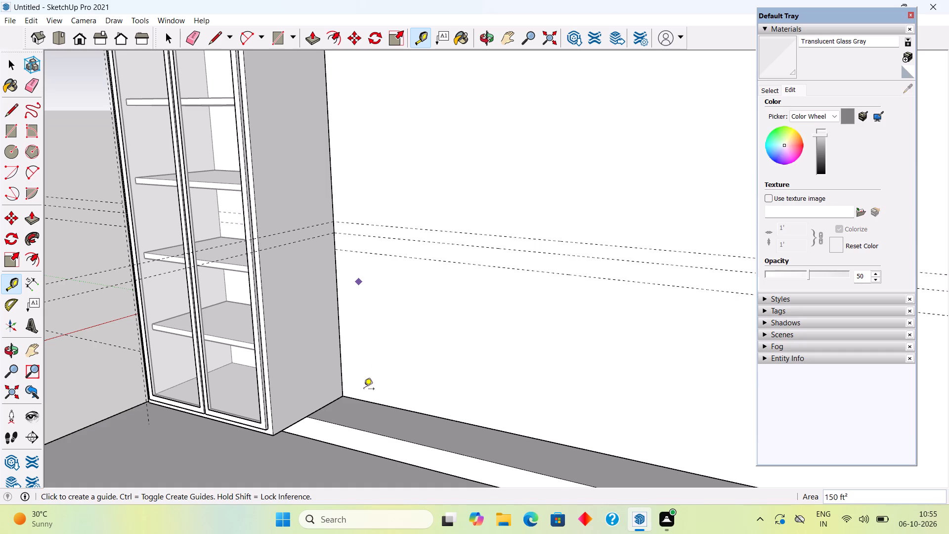
Inside the plinth group, push its end face back beneath the cabinet by about 1 9/16" and a further 2' 3 7/16".
{"action": "middle_click_drag", "start_coordinate": [373, 350], "coordinate": [576, 270]}
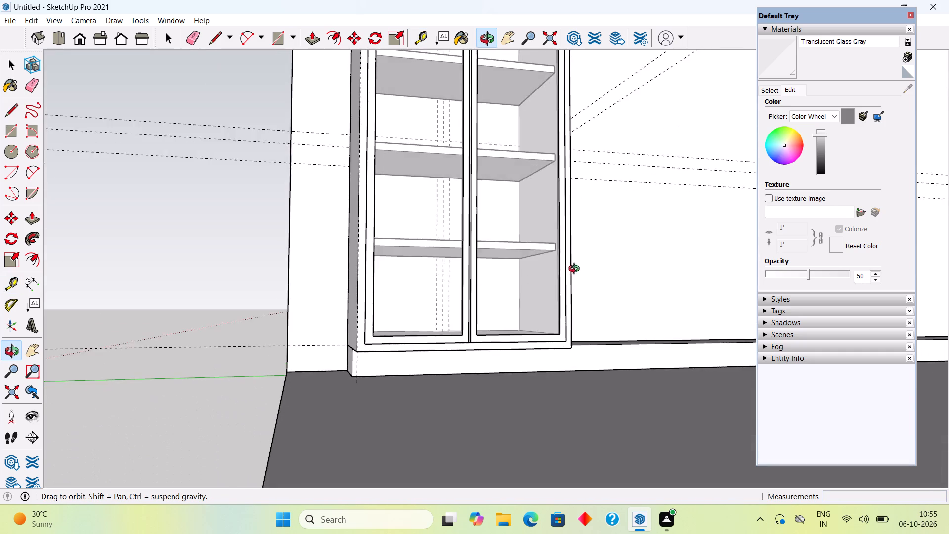
{"action": "middle_click_drag", "start_coordinate": [576, 270], "coordinate": [549, 293]}
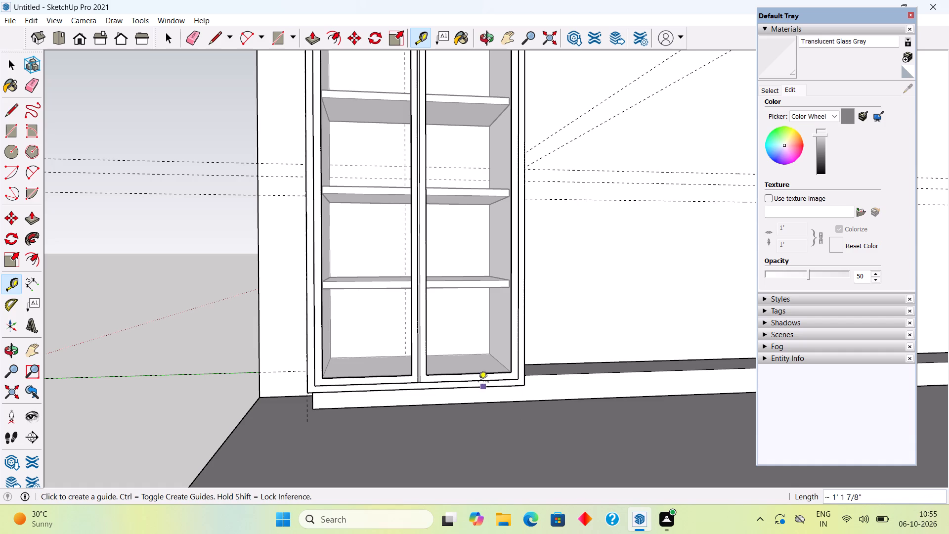
{"action": "key", "text": "space"}
{"action": "middle_click_drag", "start_coordinate": [402, 363], "coordinate": [528, 274]}
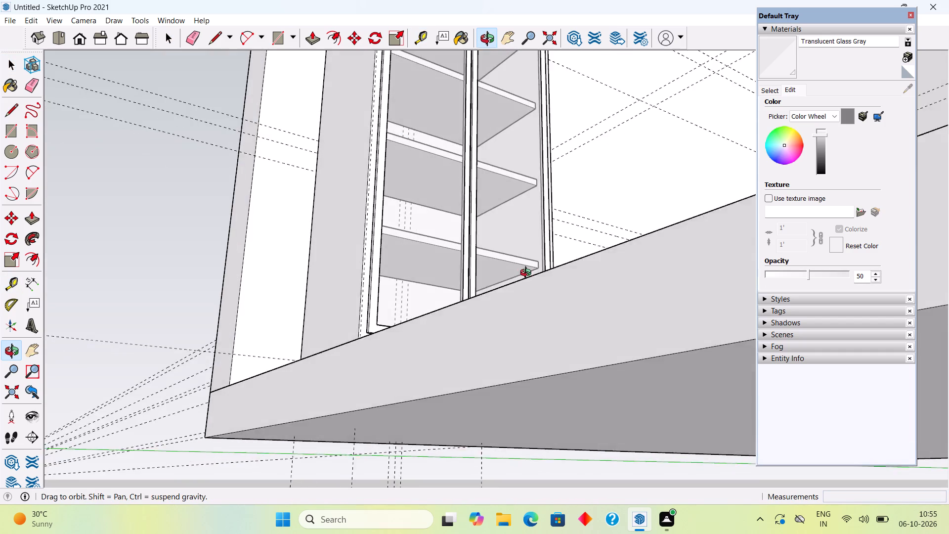
{"action": "middle_click_drag", "start_coordinate": [528, 274], "coordinate": [593, 328]}
{"action": "scroll", "coordinate": [369, 400], "scroll_direction": "up", "scroll_amount": 4}
{"action": "triple_click", "coordinate": [359, 411]}
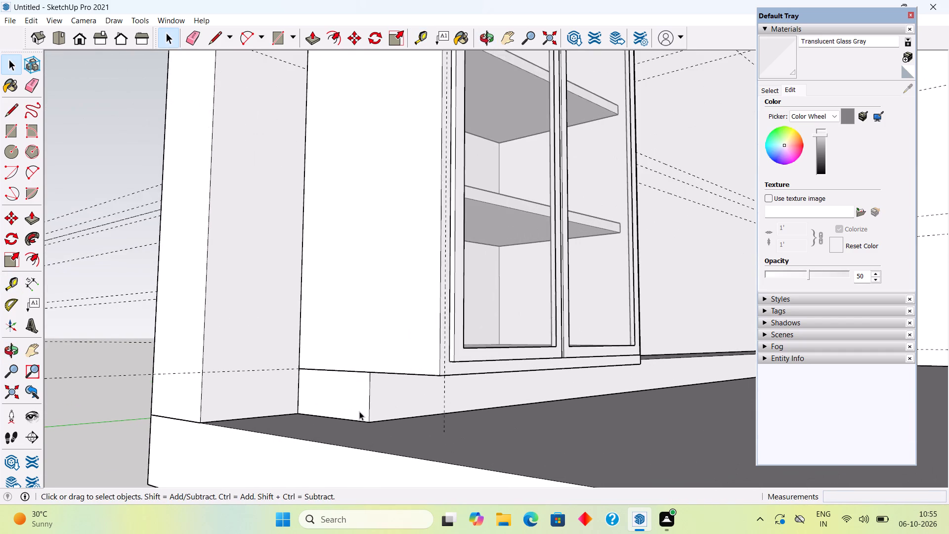
{"action": "key", "text": "p"}
{"action": "left_click_drag", "start_coordinate": [359, 411], "coordinate": [374, 405]}
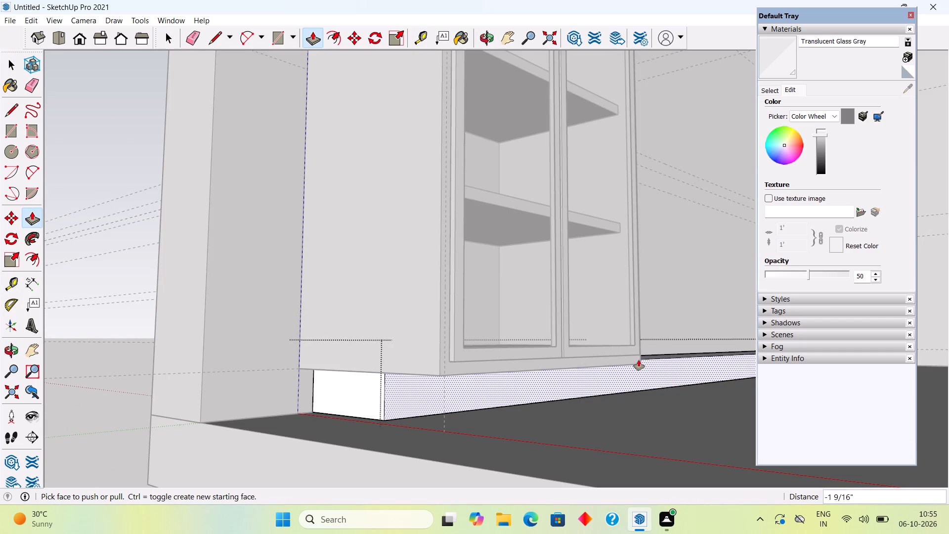
{"action": "left_click", "coordinate": [377, 406]}
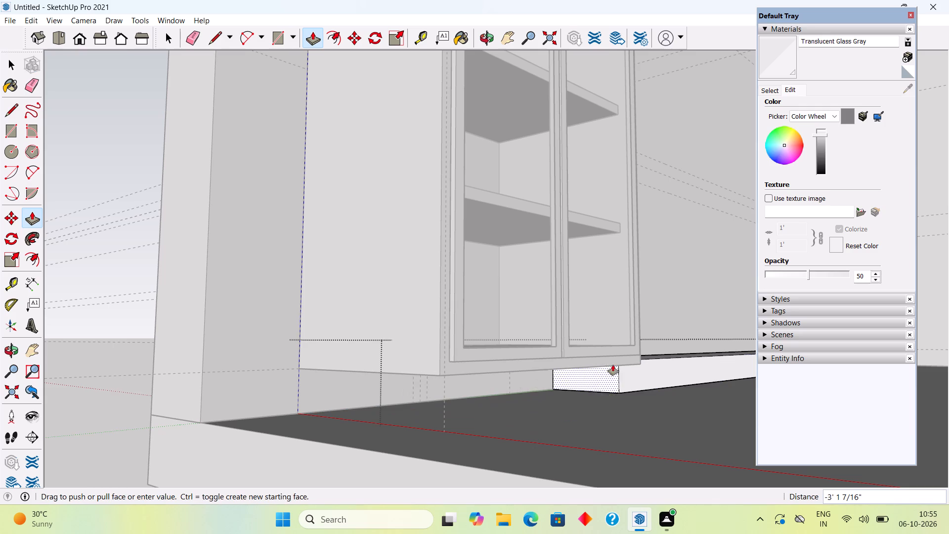
{"action": "left_click", "coordinate": [641, 356]}
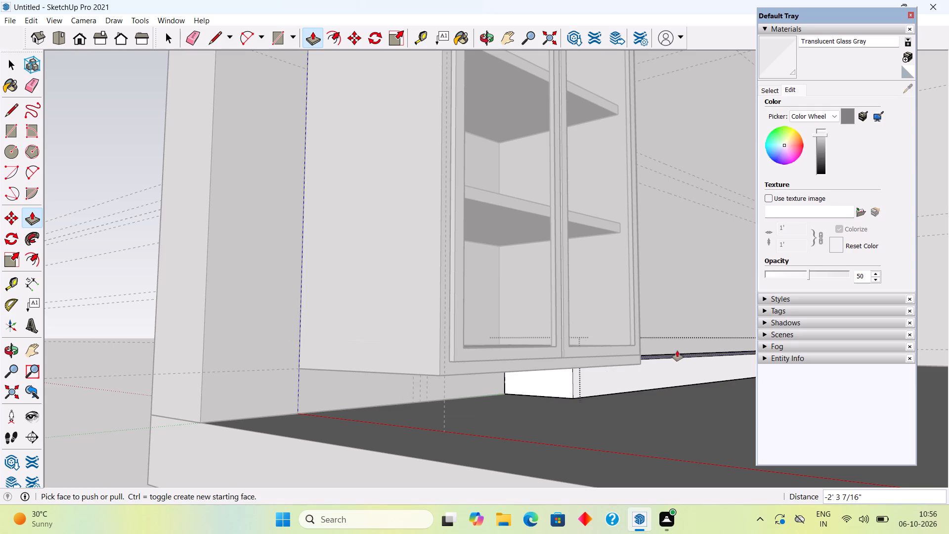
Push the plinth's end face beneath the cabinet back by 0.5".
{"action": "middle_click_drag", "start_coordinate": [679, 350], "coordinate": [458, 398]}
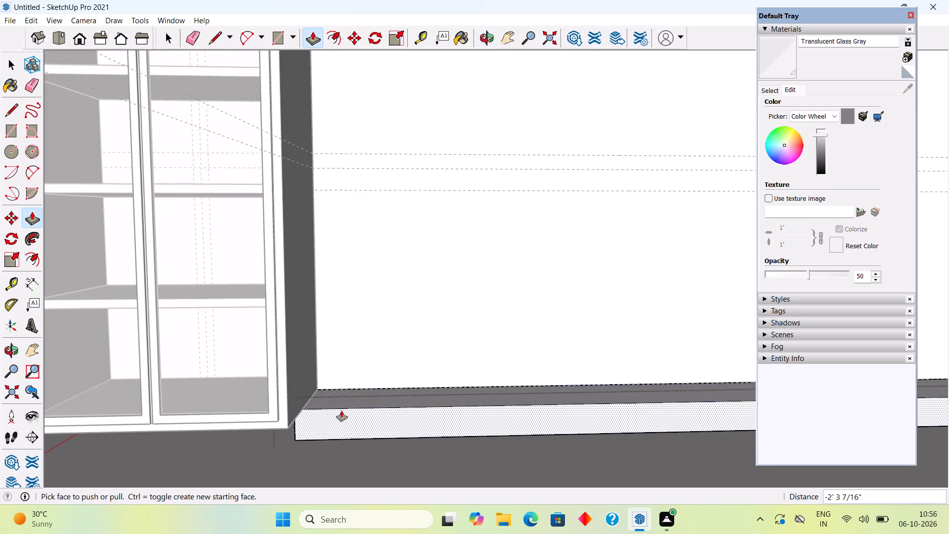
{"action": "middle_click_drag", "start_coordinate": [327, 387], "coordinate": [389, 291]}
{"action": "middle_click_drag", "start_coordinate": [355, 362], "coordinate": [350, 405]}
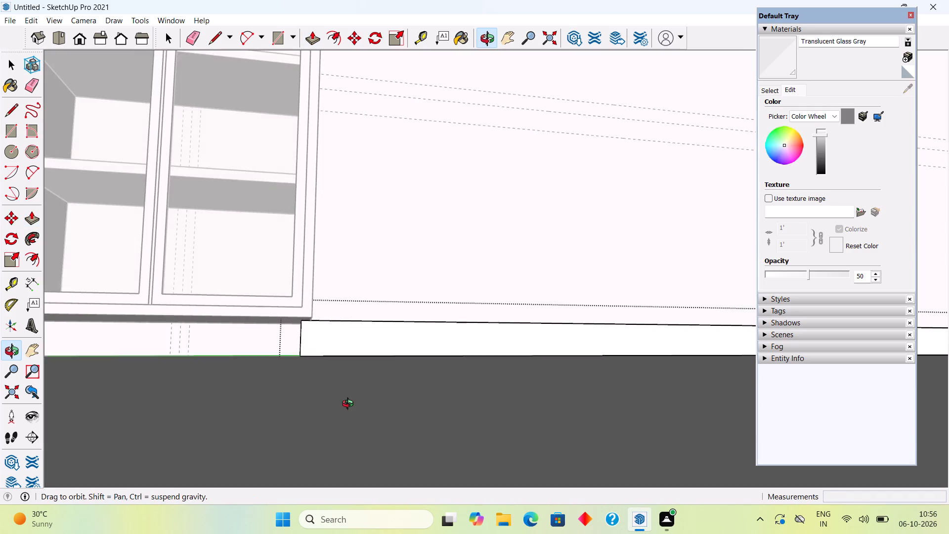
{"action": "middle_click_drag", "start_coordinate": [350, 405], "coordinate": [343, 394]}
{"action": "middle_click_drag", "start_coordinate": [300, 367], "coordinate": [310, 466]}
{"action": "scroll", "coordinate": [316, 398], "scroll_direction": "up", "scroll_amount": 5}
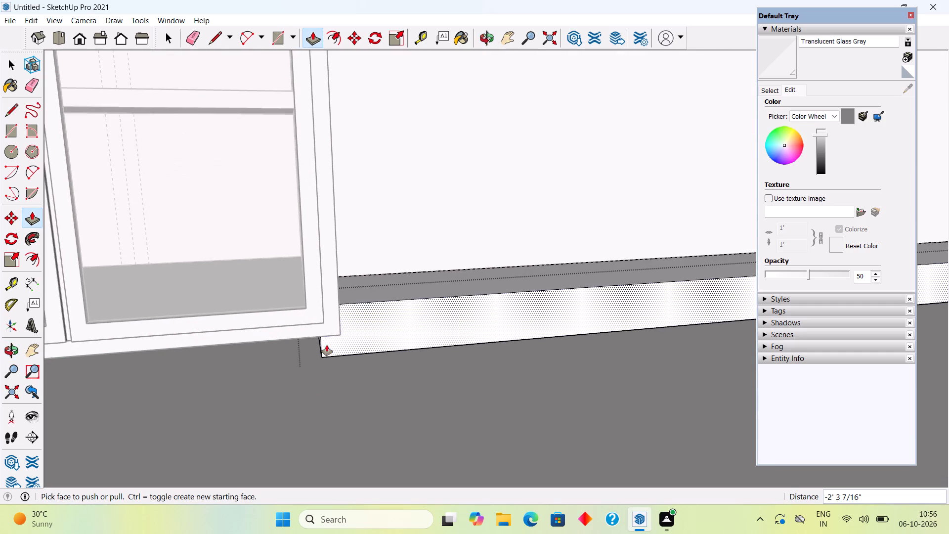
{"action": "middle_click_drag", "start_coordinate": [343, 326], "coordinate": [470, 300]}
{"action": "left_click", "coordinate": [336, 357]}
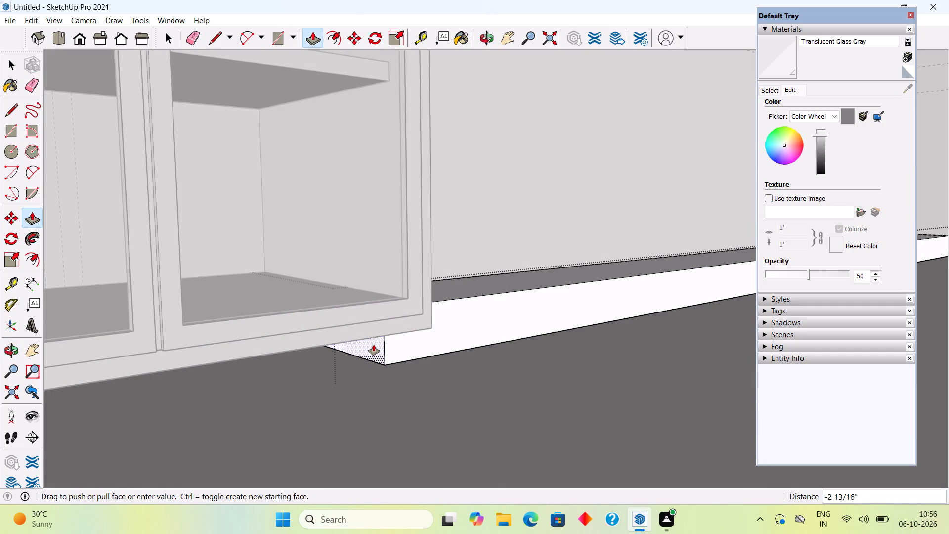
{"action": "type", "text": ".5\""}
{"action": "key", "text": "Return"}
{"action": "key", "text": "space"}
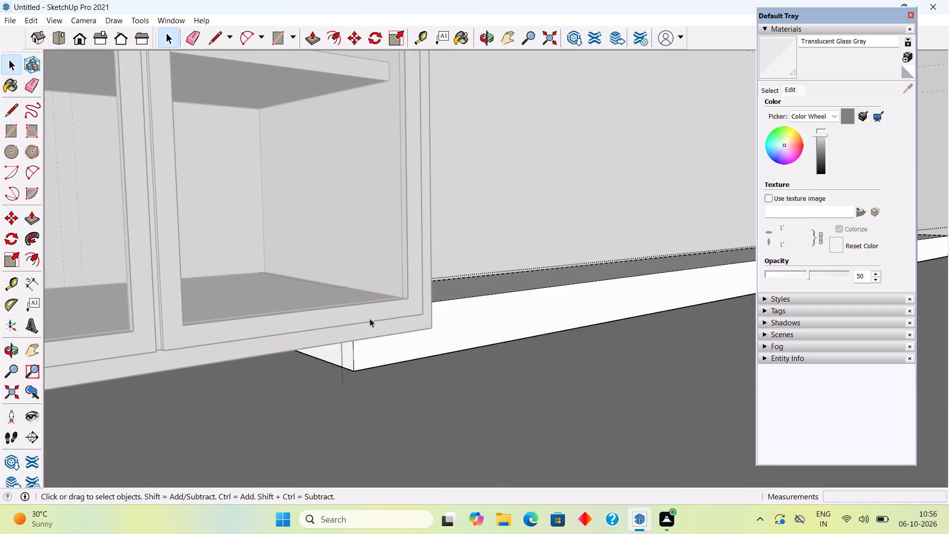
Push the plinth's end face back a further 1", past the cabinet's side, and close the plinth group for editing.
{"action": "middle_click_drag", "start_coordinate": [426, 287], "coordinate": [165, 322]}
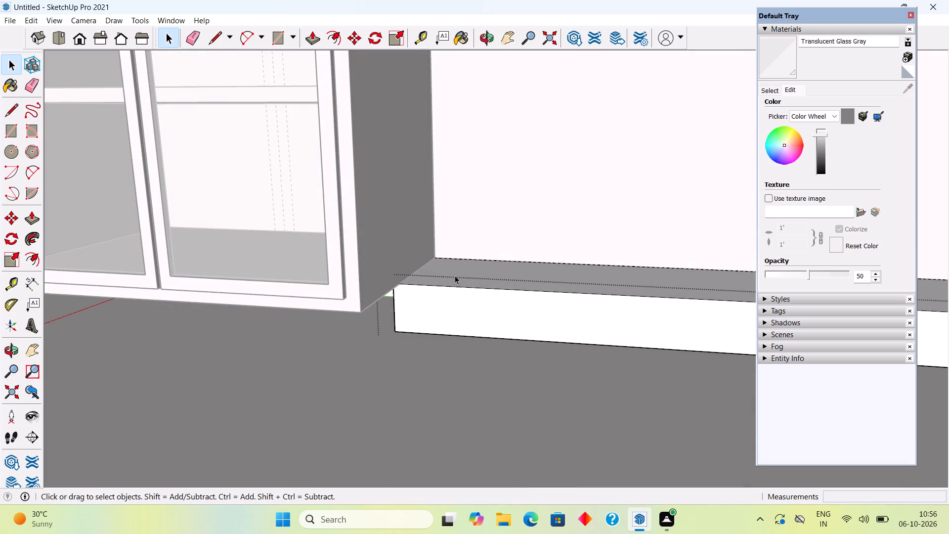
{"action": "middle_click_drag", "start_coordinate": [444, 277], "coordinate": [314, 319]}
{"action": "scroll", "coordinate": [349, 284], "scroll_direction": "up", "scroll_amount": 12}
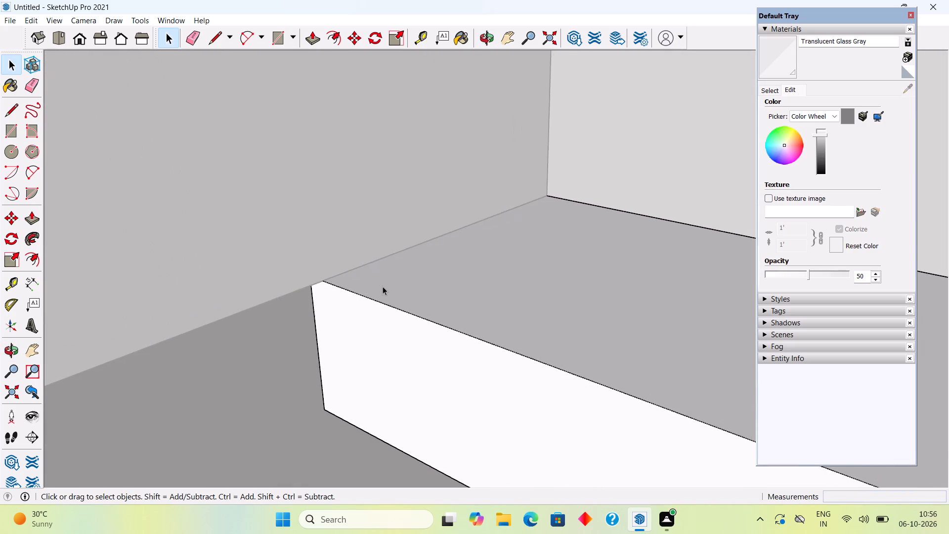
{"action": "middle_click_drag", "start_coordinate": [396, 293], "coordinate": [520, 212]}
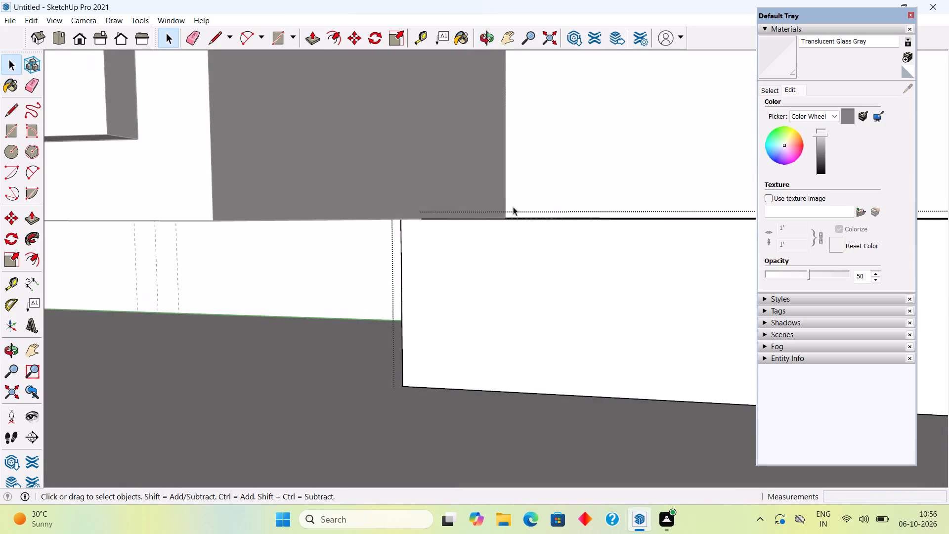
{"action": "middle_click_drag", "start_coordinate": [420, 251], "coordinate": [436, 216]}
{"action": "middle_click_drag", "start_coordinate": [437, 228], "coordinate": [514, 237]}
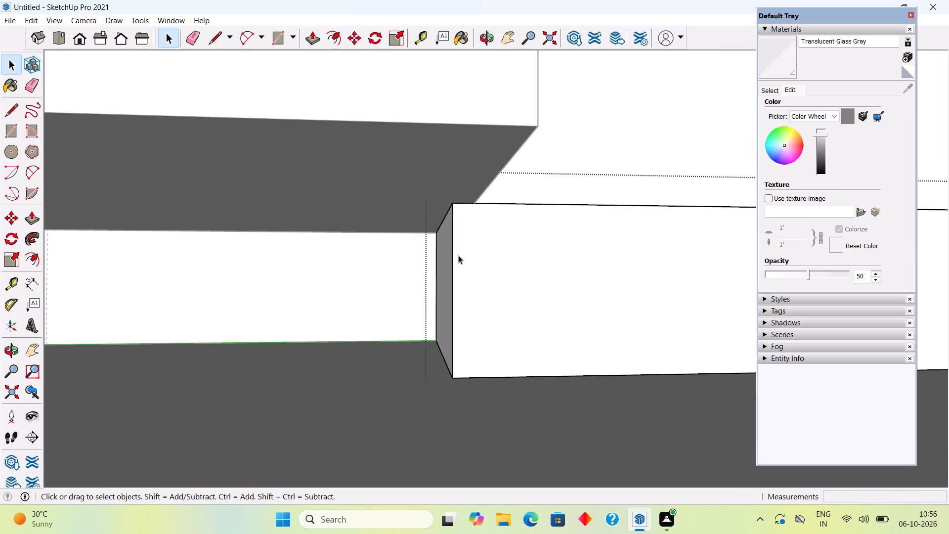
{"action": "left_click", "coordinate": [445, 290]}
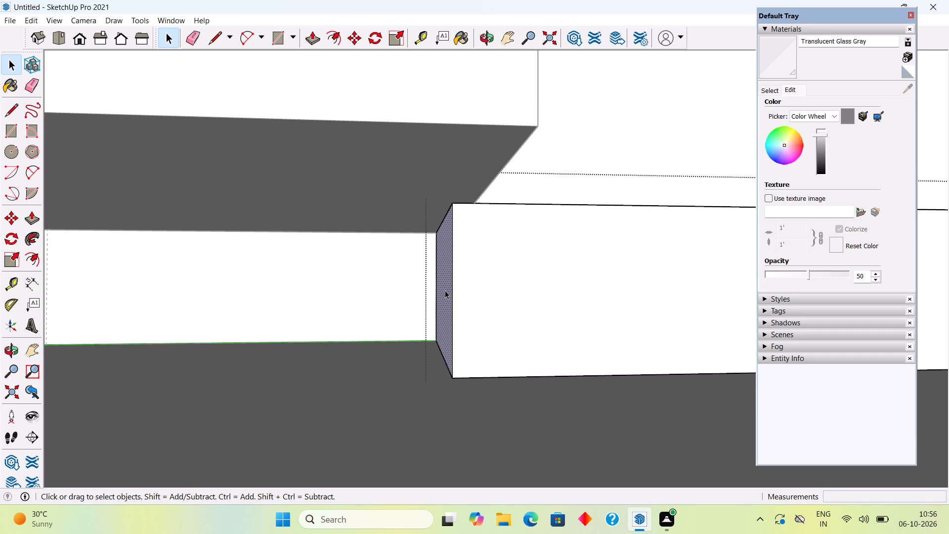
{"action": "key", "text": "p"}
{"action": "left_click", "coordinate": [445, 290]}
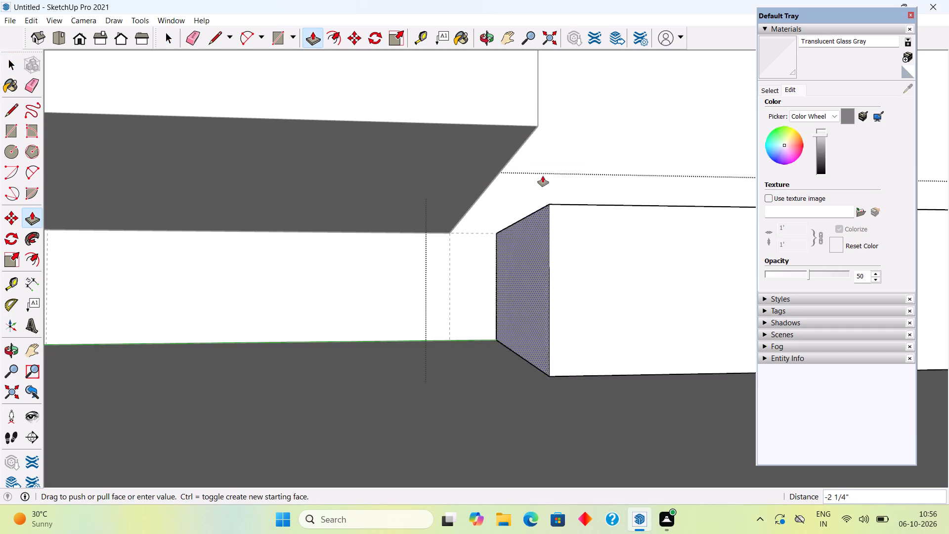
{"action": "type", "text": "1\""}
{"action": "key", "text": "Return"}
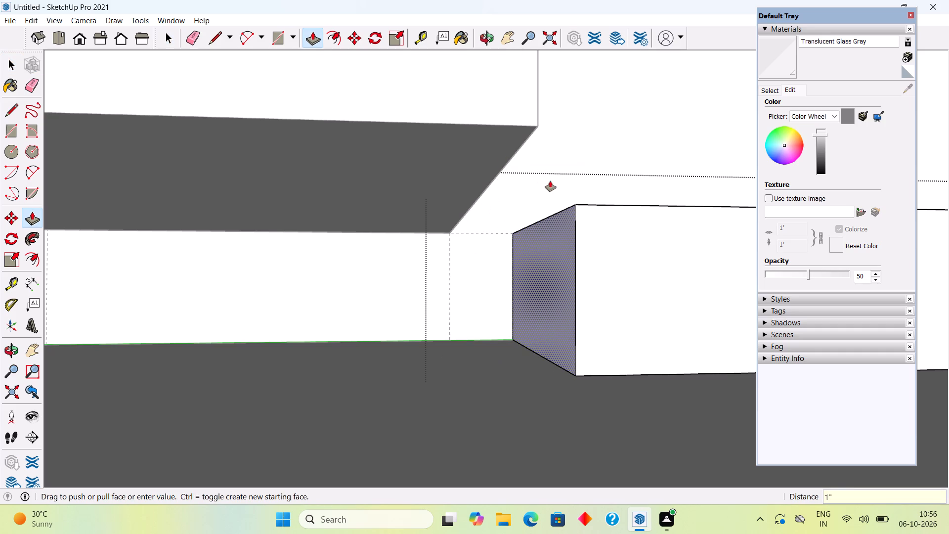
{"action": "key", "text": "space"}
{"action": "scroll", "coordinate": [540, 184], "scroll_direction": "down", "scroll_amount": 5}
{"action": "middle_click_drag", "start_coordinate": [531, 144], "coordinate": [491, 226]}
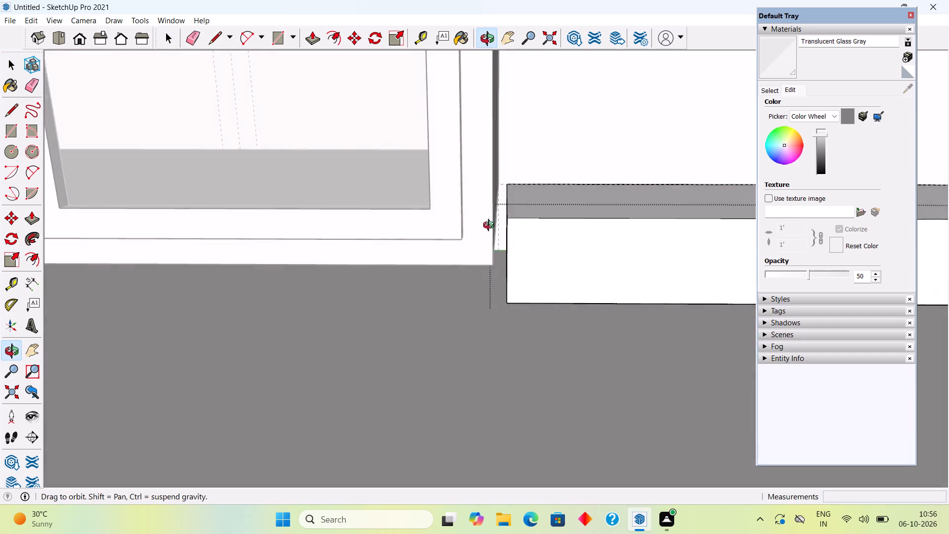
{"action": "middle_click_drag", "start_coordinate": [491, 226], "coordinate": [474, 314]}
{"action": "scroll", "coordinate": [474, 314], "scroll_direction": "down", "scroll_amount": 2}
{"action": "scroll", "coordinate": [531, 244], "scroll_direction": "down", "scroll_amount": 4}
{"action": "left_click", "coordinate": [535, 399]}
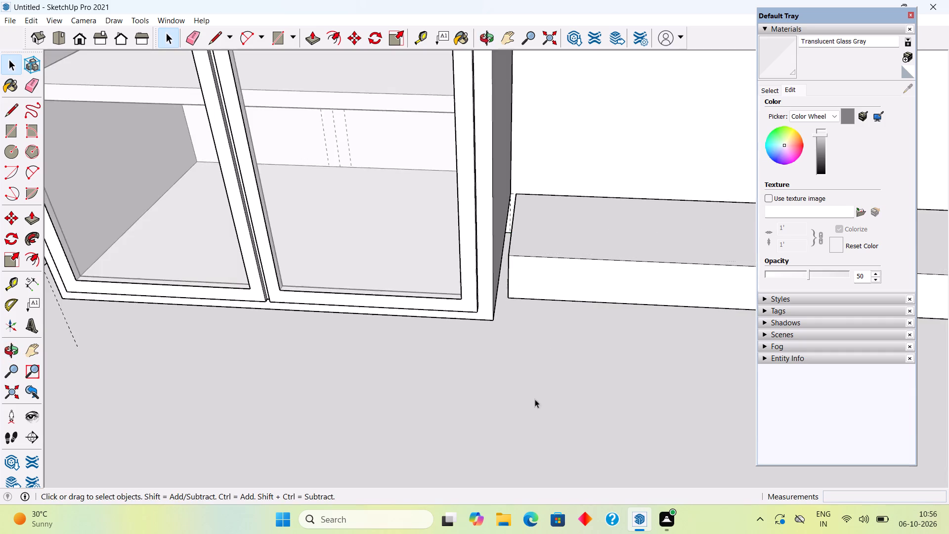
Draw a 1' 6" by 6' 11" rectangle covering the cabinet's side that faces the plinth.
{"action": "scroll", "coordinate": [547, 280], "scroll_direction": "down", "scroll_amount": 6}
{"action": "middle_click_drag", "start_coordinate": [553, 224], "coordinate": [408, 273]}
{"action": "scroll", "coordinate": [408, 273], "scroll_direction": "down", "scroll_amount": 7}
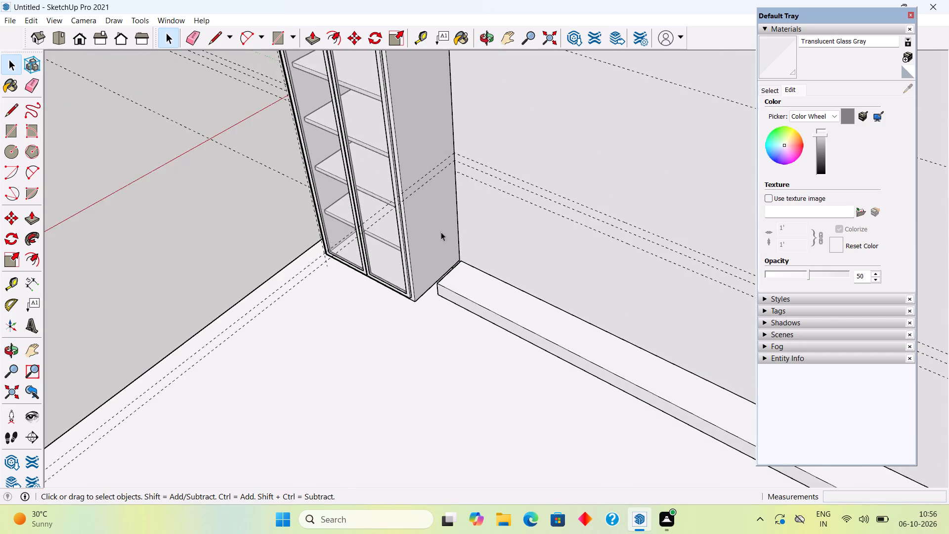
{"action": "scroll", "coordinate": [441, 232], "scroll_direction": "down", "scroll_amount": 10}
{"action": "middle_click_drag", "start_coordinate": [439, 161], "coordinate": [422, 162]}
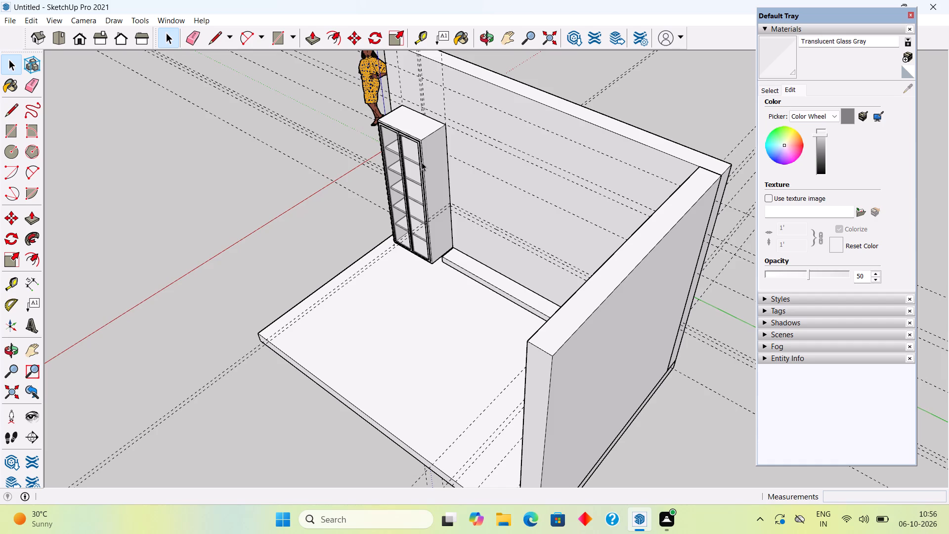
{"action": "key", "text": "r"}
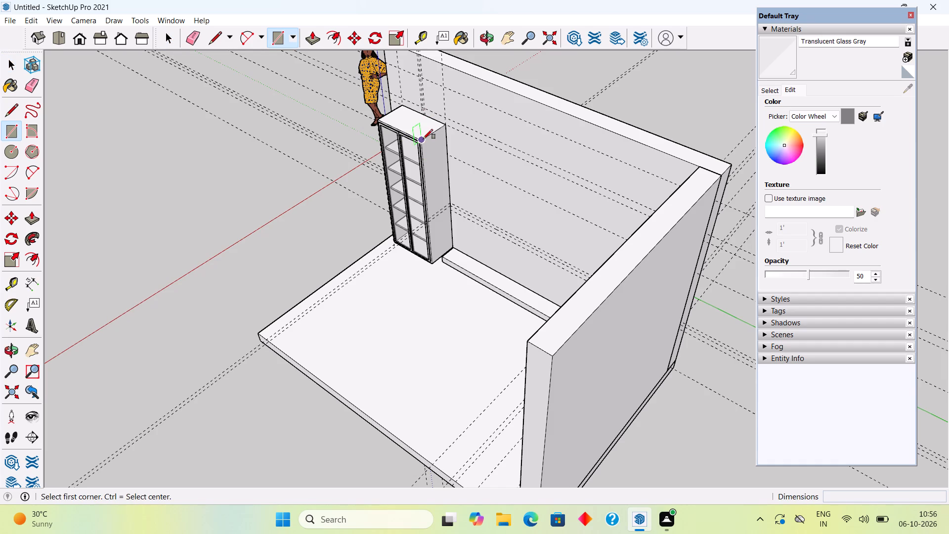
{"action": "left_click", "coordinate": [421, 142]}
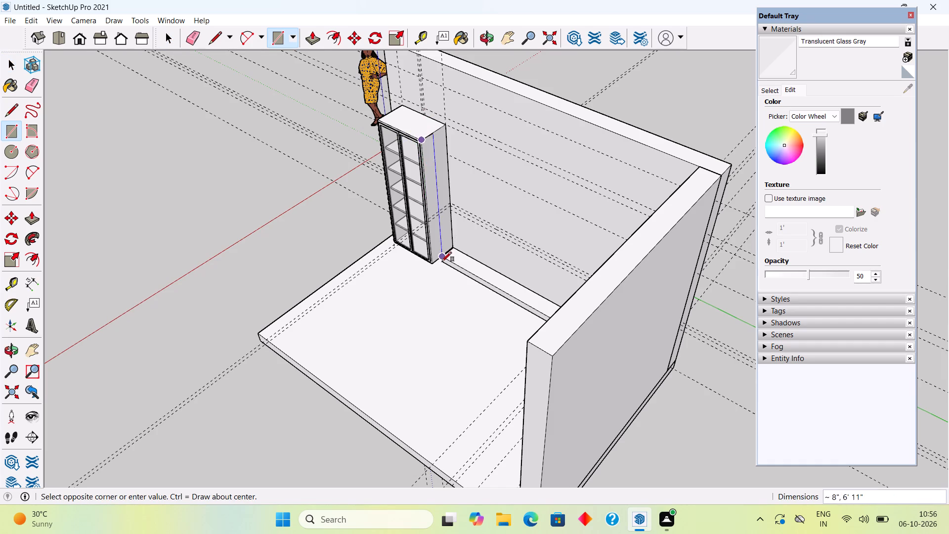
{"action": "scroll", "coordinate": [439, 265], "scroll_direction": "up", "scroll_amount": 20}
{"action": "scroll", "coordinate": [439, 265], "scroll_direction": "up", "scroll_amount": 9}
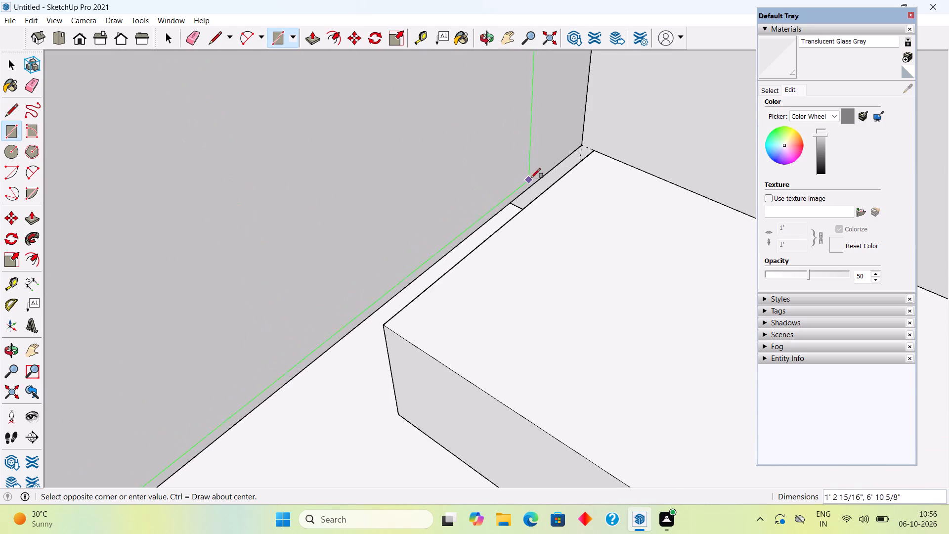
{"action": "scroll", "coordinate": [541, 170], "scroll_direction": "up", "scroll_amount": 4}
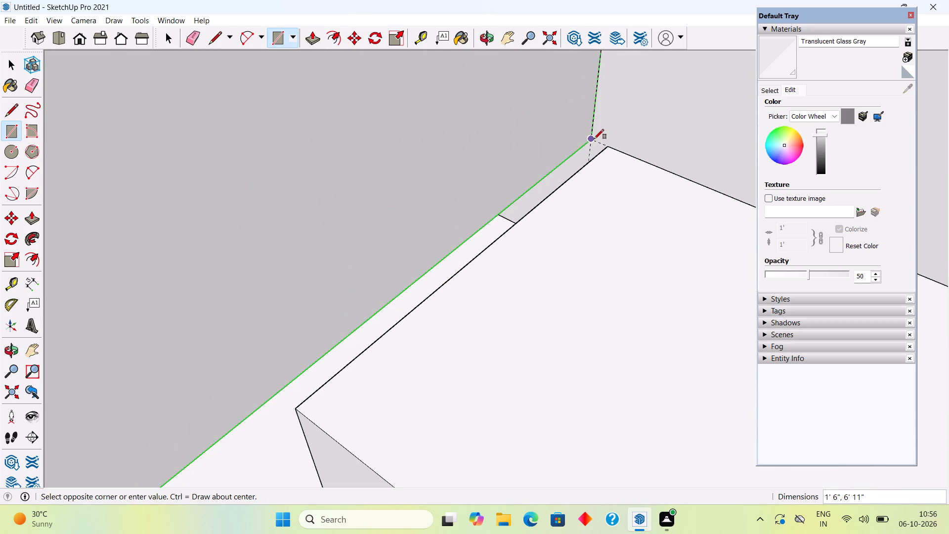
{"action": "left_click", "coordinate": [594, 139]}
{"action": "key", "text": "space"}
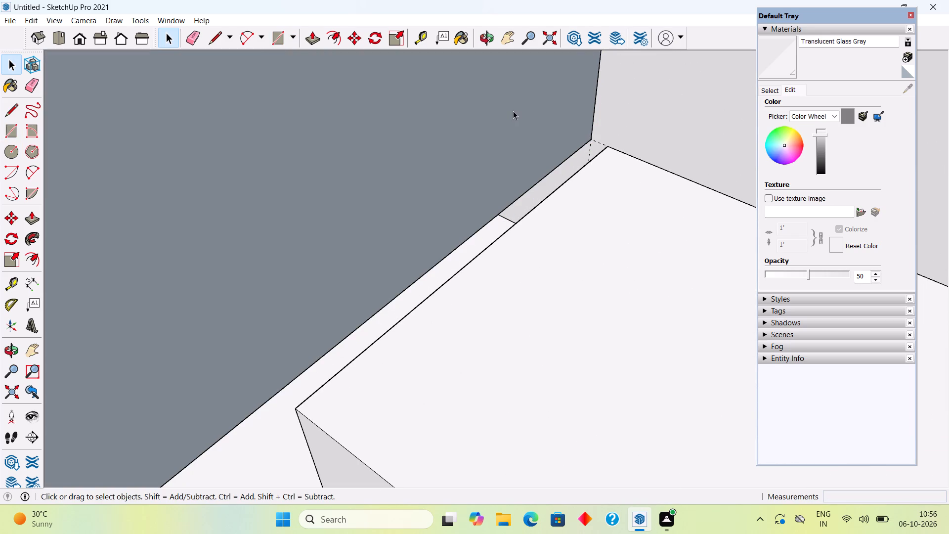
Pull the new side rectangle out to the plinth's end, making a panel about 9/16" thick.
{"action": "left_click", "coordinate": [513, 111]}
{"action": "key", "text": "p"}
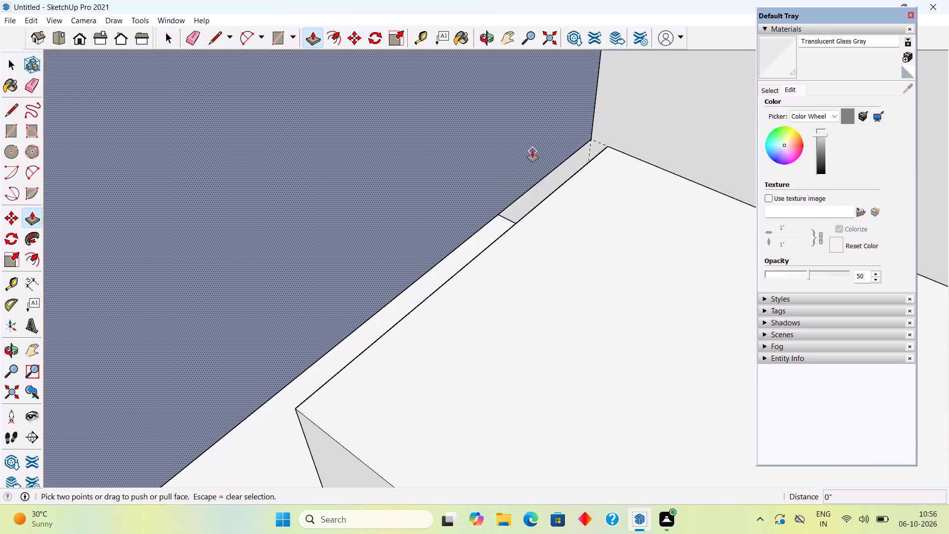
{"action": "left_click", "coordinate": [531, 149]}
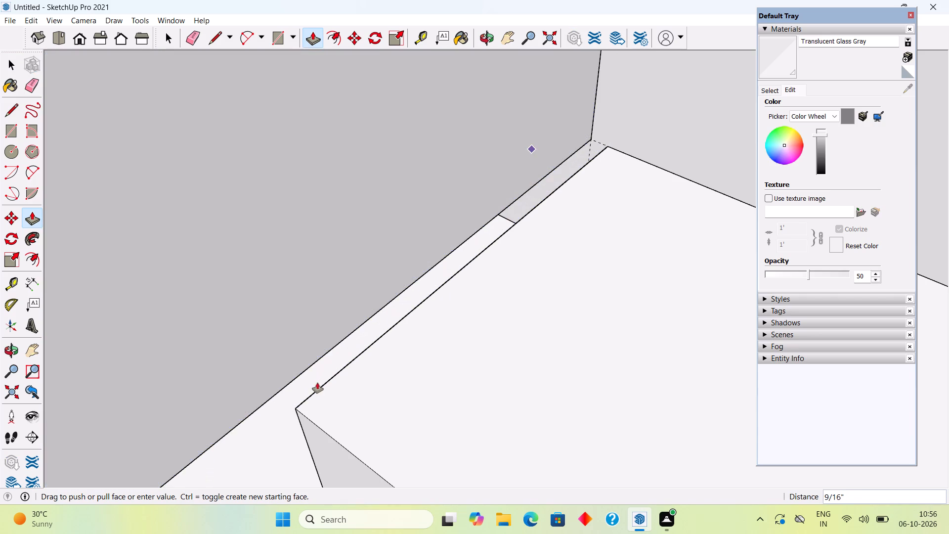
{"action": "left_click", "coordinate": [314, 390]}
{"action": "key", "text": "space"}
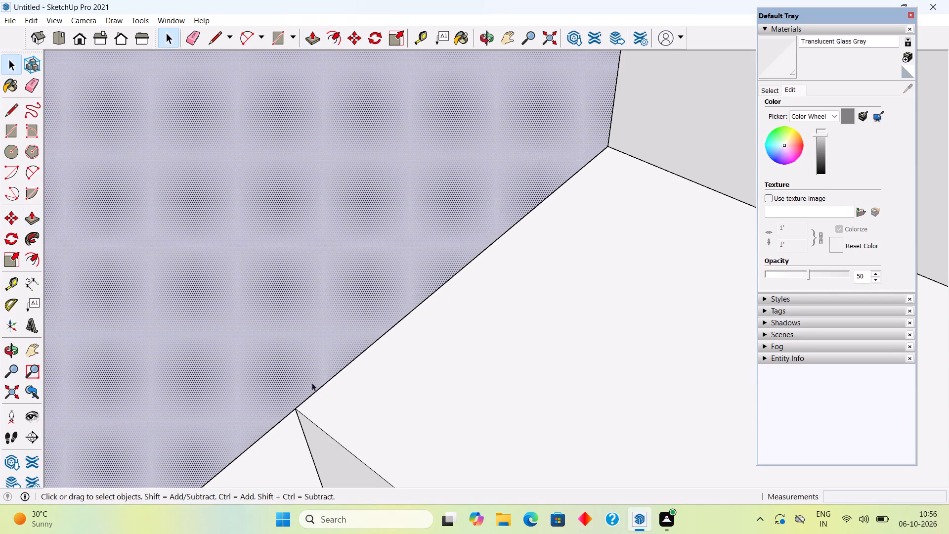
Extend the side panel's bottom face downward by about 1/8" and a further 3 7/8" to the floor.
{"action": "middle_click_drag", "start_coordinate": [307, 393], "coordinate": [496, 166]}
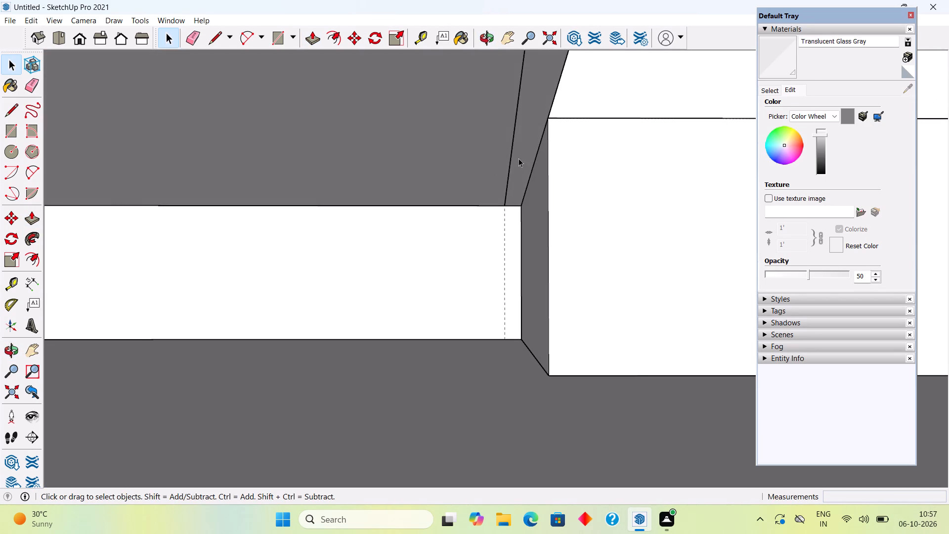
{"action": "left_click", "coordinate": [521, 157]}
{"action": "key", "text": "p"}
{"action": "left_click_drag", "start_coordinate": [521, 157], "coordinate": [524, 163]}
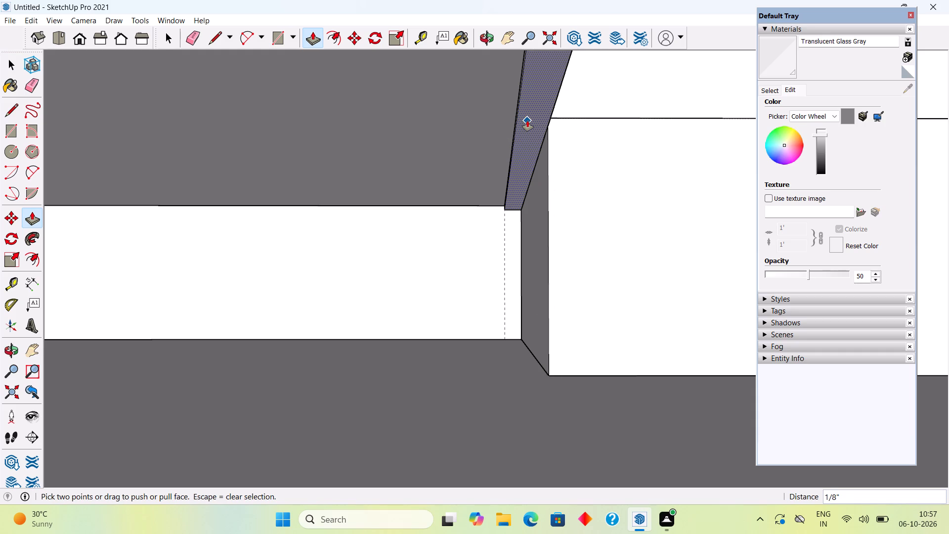
{"action": "left_click", "coordinate": [527, 121]}
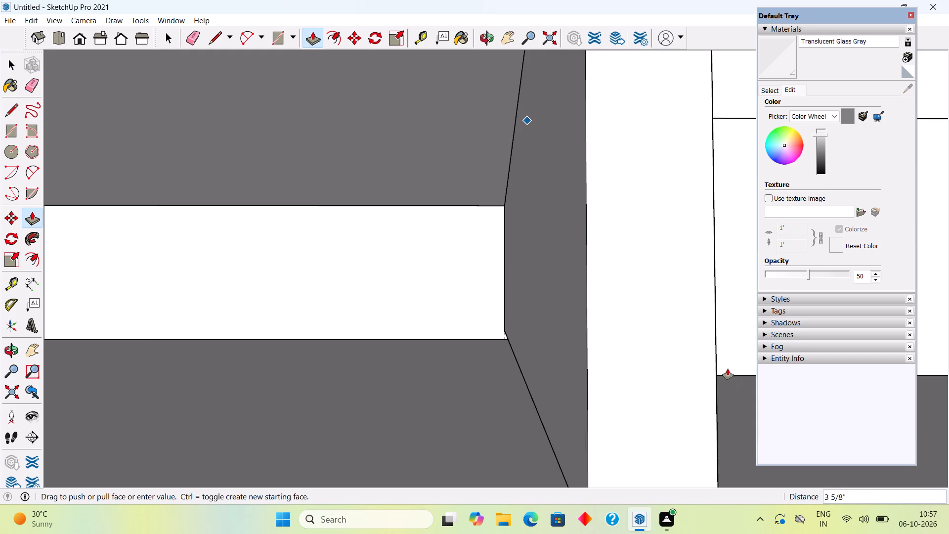
{"action": "left_click", "coordinate": [744, 374]}
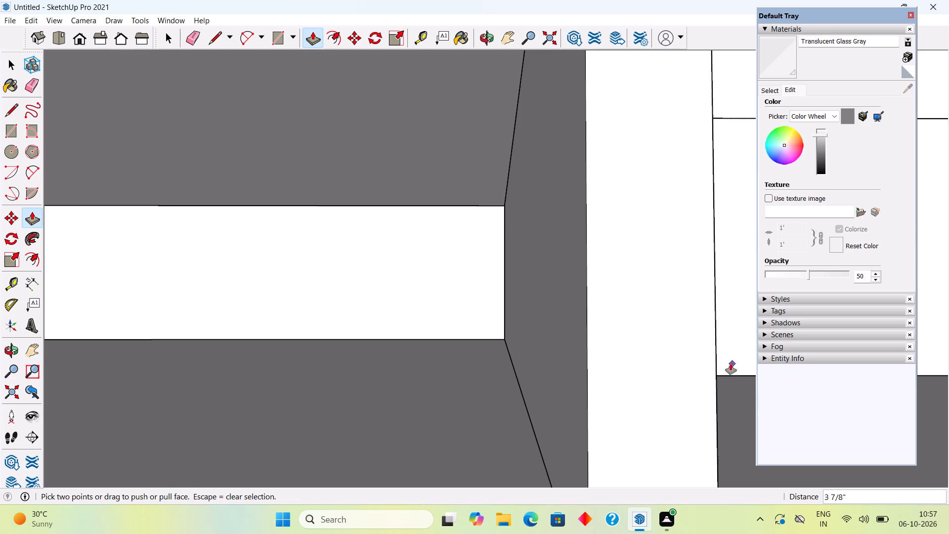
{"action": "key", "text": "space"}
Make the whole side panel between the cabinet and the plinth a group.
{"action": "triple_click", "coordinate": [674, 339]}
{"action": "right_click", "coordinate": [674, 337]}
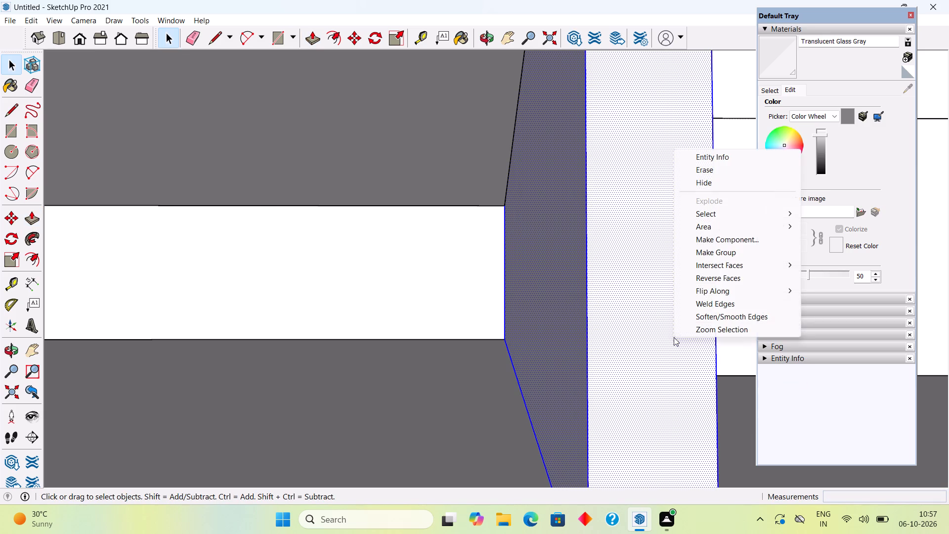
{"action": "left_click", "coordinate": [720, 250]}
{"action": "scroll", "coordinate": [718, 250], "scroll_direction": "down", "scroll_amount": 16}
{"action": "middle_click_drag", "start_coordinate": [622, 225], "coordinate": [532, 301]}
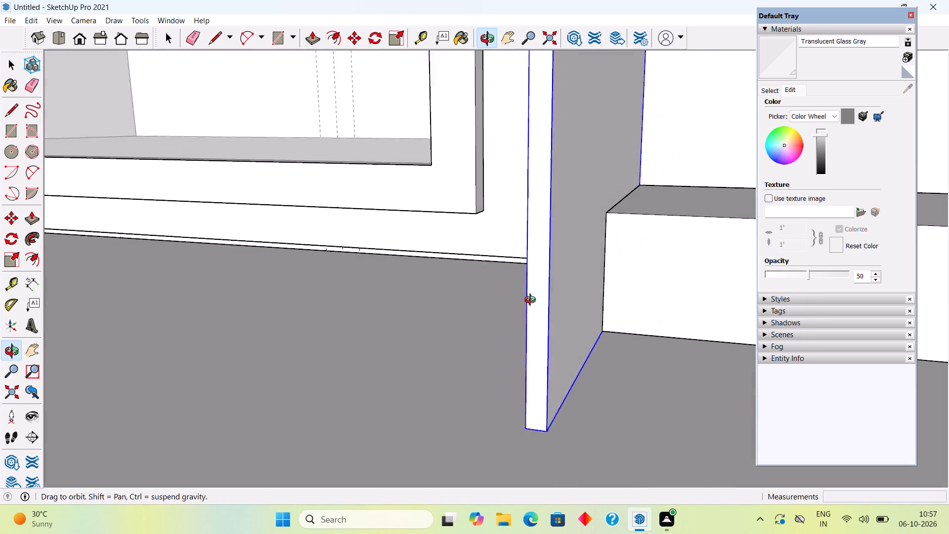
{"action": "middle_click_drag", "start_coordinate": [532, 301], "coordinate": [530, 305]}
{"action": "scroll", "coordinate": [530, 305], "scroll_direction": "down", "scroll_amount": 3}
{"action": "left_click", "coordinate": [620, 393]}
Draw a 4" by 2' 6 1/2" rectangle on the wall in the gap beneath the cabinet.
{"action": "scroll", "coordinate": [620, 393], "scroll_direction": "down", "scroll_amount": 15}
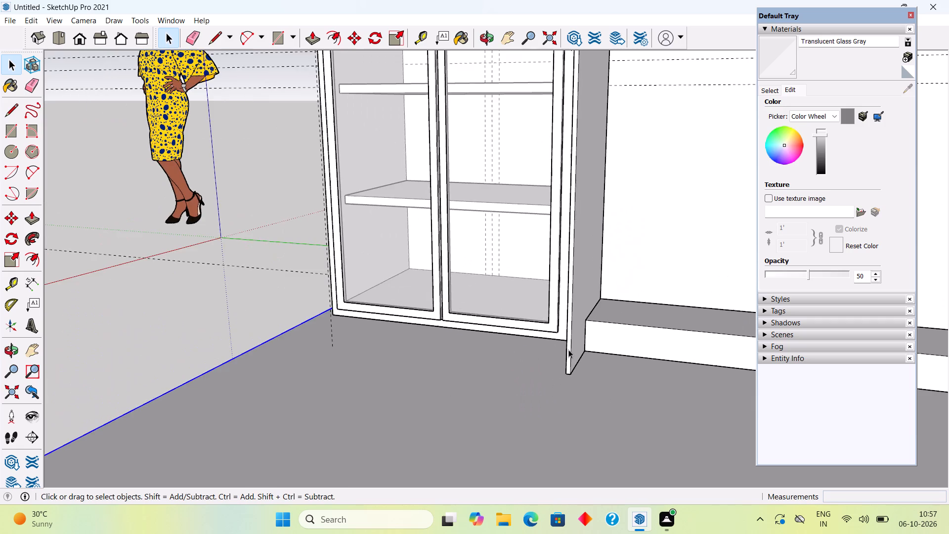
{"action": "middle_click_drag", "start_coordinate": [574, 336], "coordinate": [645, 282]}
{"action": "middle_click_drag", "start_coordinate": [592, 305], "coordinate": [600, 269]}
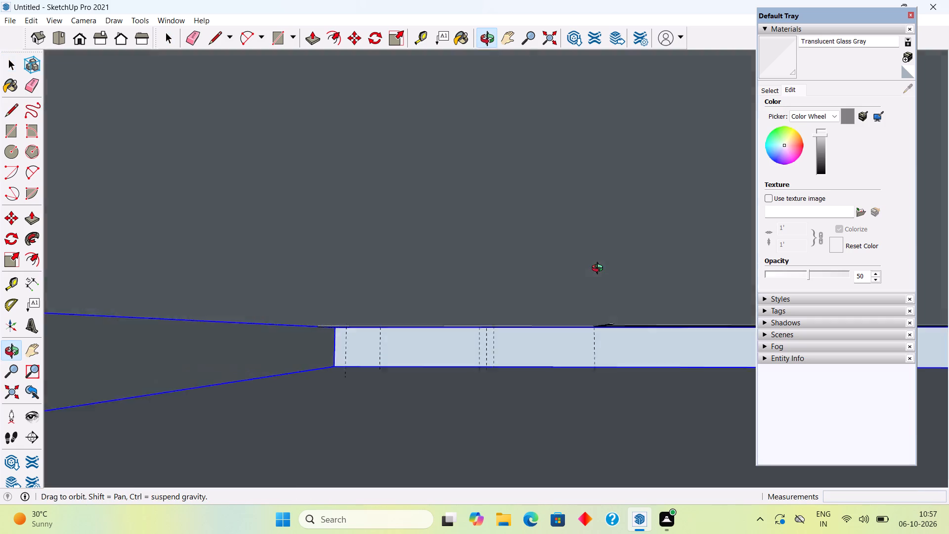
{"action": "middle_click_drag", "start_coordinate": [600, 269], "coordinate": [603, 279]}
{"action": "scroll", "coordinate": [411, 297], "scroll_direction": "up", "scroll_amount": 6}
{"action": "middle_click_drag", "start_coordinate": [418, 279], "coordinate": [477, 270]}
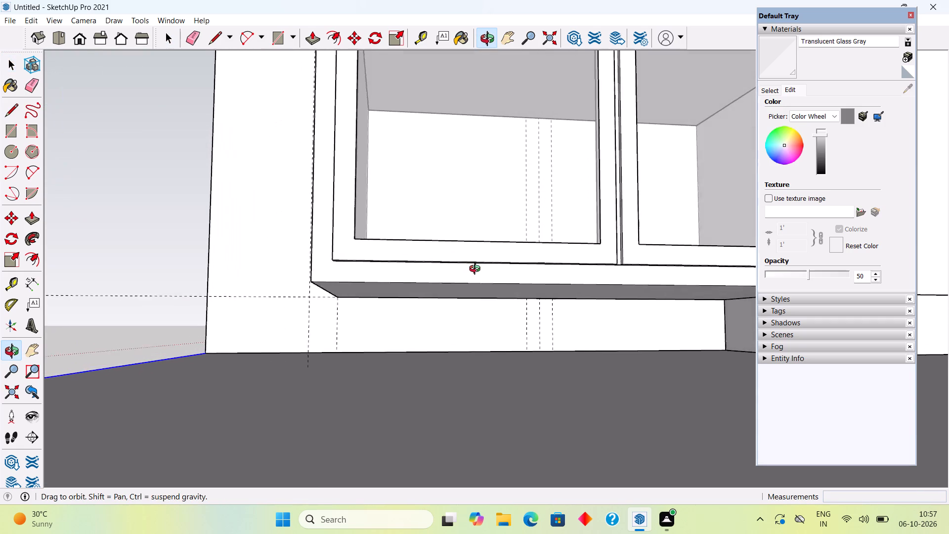
{"action": "middle_click_drag", "start_coordinate": [477, 270], "coordinate": [491, 263]}
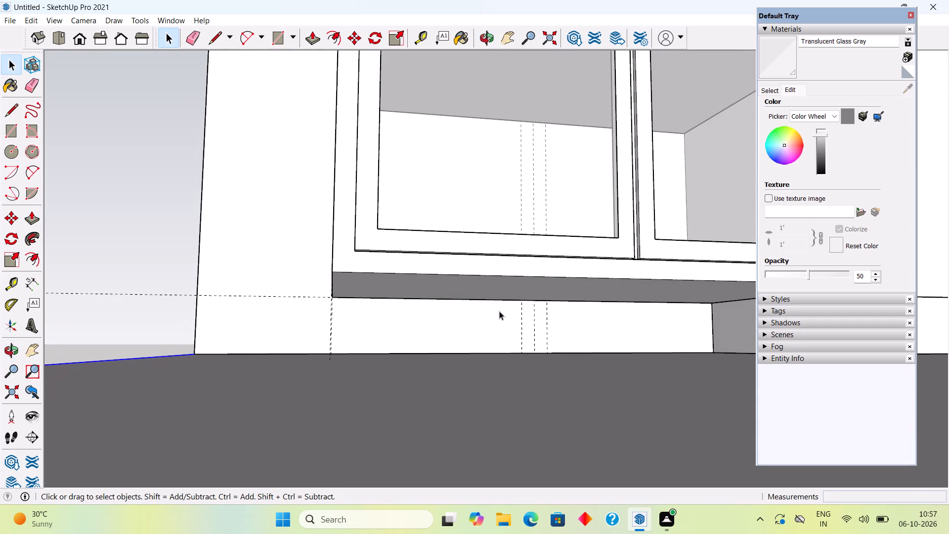
{"action": "key", "text": "r"}
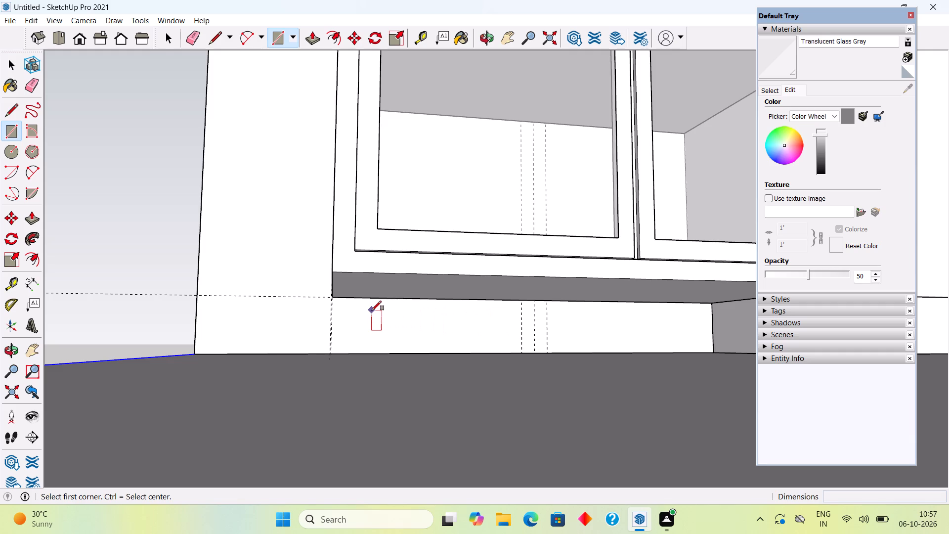
{"action": "middle_click_drag", "start_coordinate": [365, 291], "coordinate": [344, 290]}
{"action": "scroll", "coordinate": [333, 296], "scroll_direction": "up", "scroll_amount": 5}
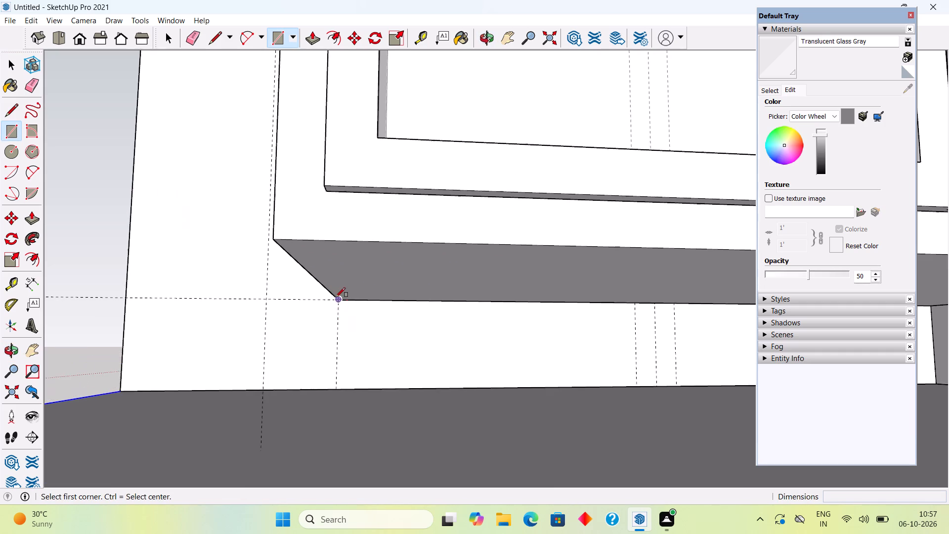
{"action": "scroll", "coordinate": [342, 301], "scroll_direction": "up", "scroll_amount": 5}
{"action": "left_click", "coordinate": [343, 301]}
{"action": "scroll", "coordinate": [499, 331], "scroll_direction": "down", "scroll_amount": 12}
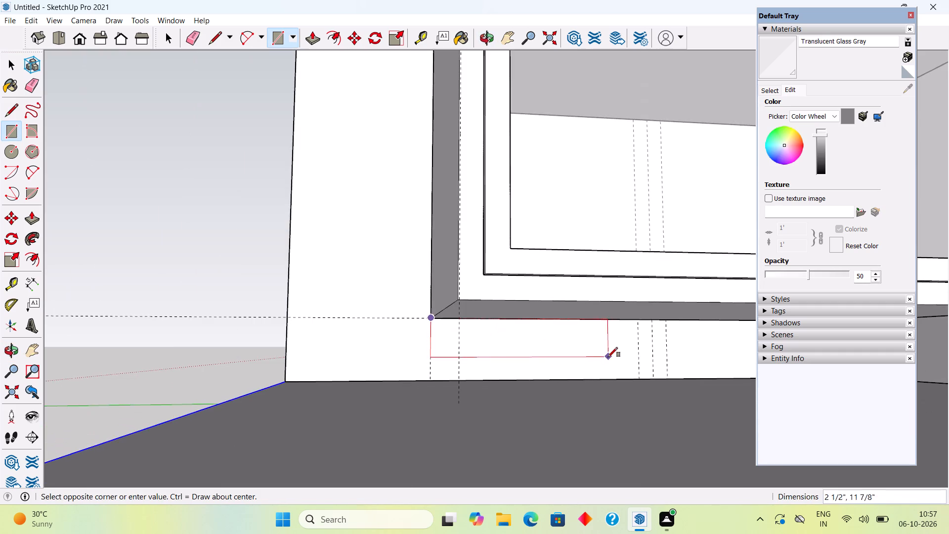
{"action": "scroll", "coordinate": [709, 376], "scroll_direction": "up", "scroll_amount": 1}
{"action": "scroll", "coordinate": [710, 376], "scroll_direction": "down", "scroll_amount": 13}
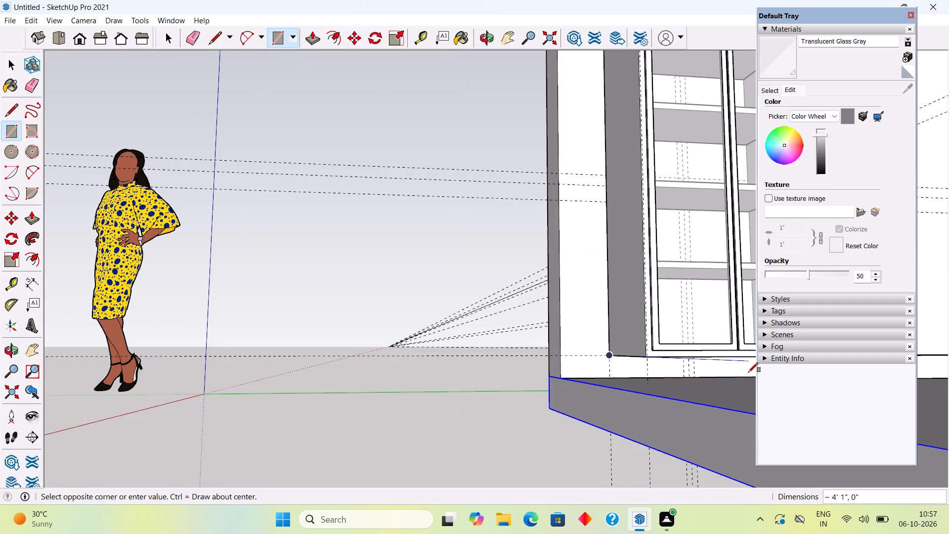
{"action": "middle_click_drag", "start_coordinate": [747, 372], "coordinate": [520, 361]}
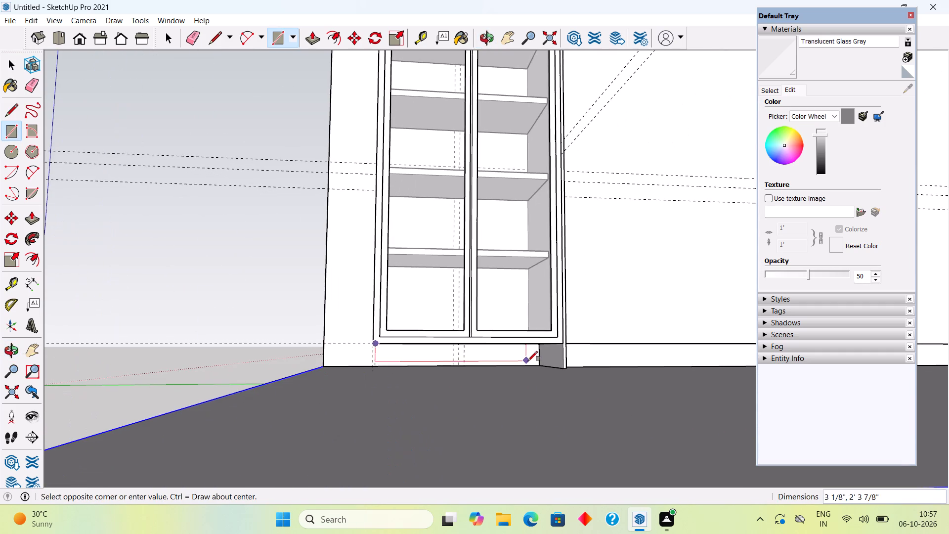
{"action": "scroll", "coordinate": [530, 361], "scroll_direction": "up", "scroll_amount": 12}
{"action": "left_click", "coordinate": [547, 373]}
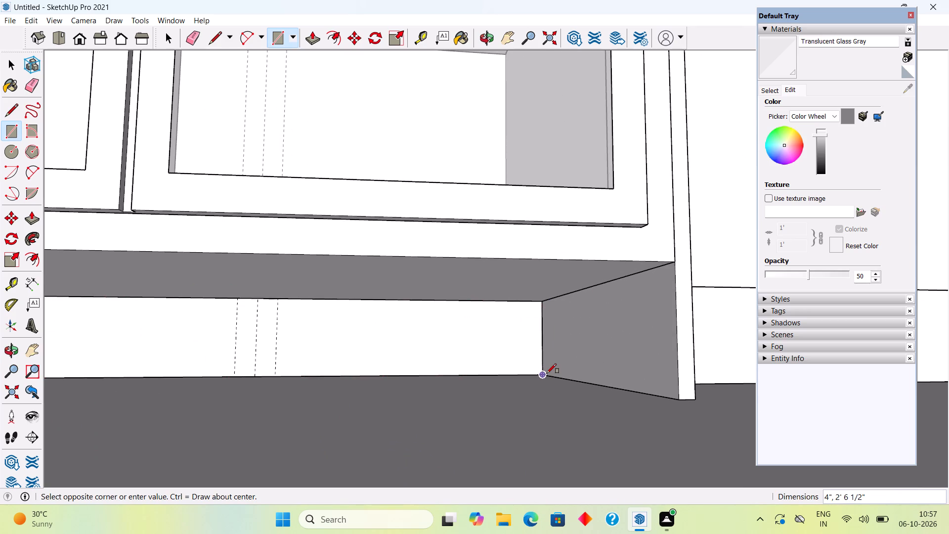
Pull the rectangle beneath the cabinet out from the wall by 12" to form a recessed base.
{"action": "key", "text": "space"}
{"action": "left_click", "coordinate": [513, 347]}
{"action": "key", "text": "p"}
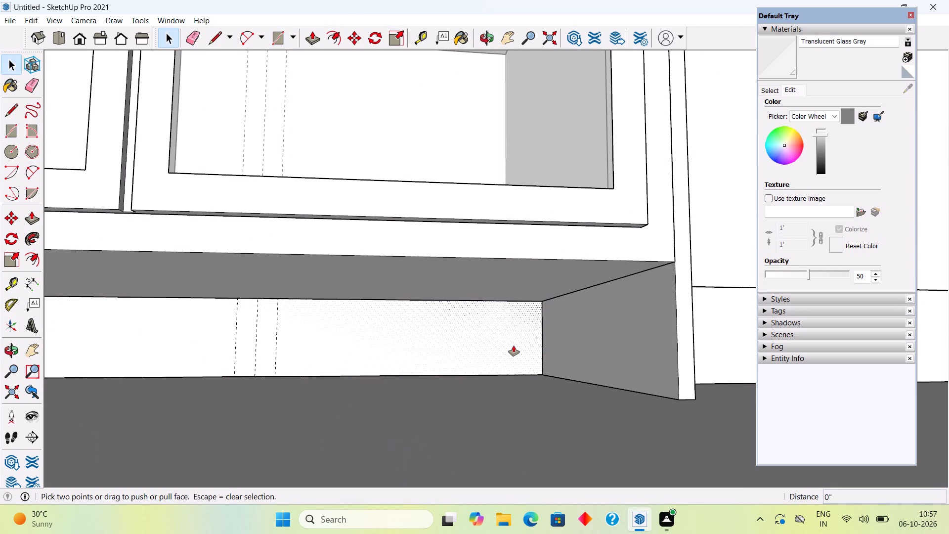
{"action": "left_click", "coordinate": [514, 346]}
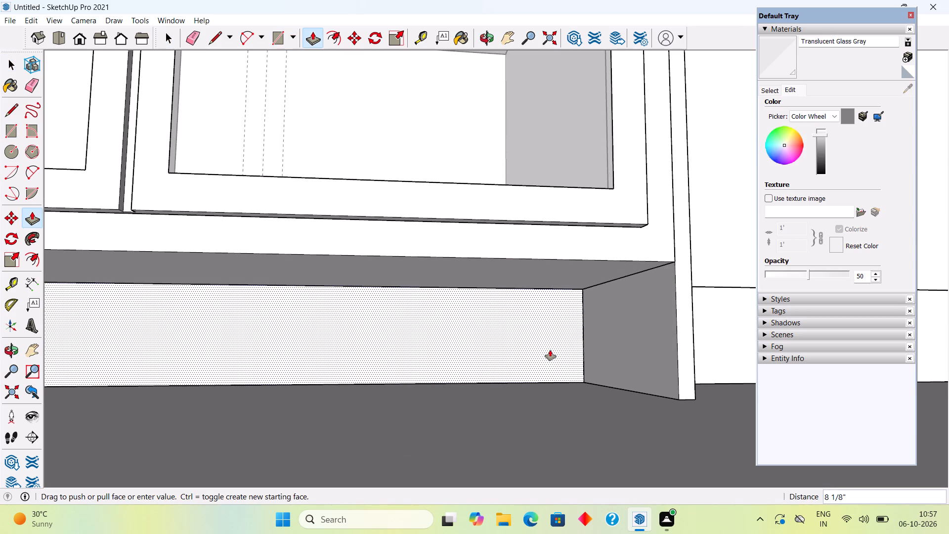
{"action": "type", "text": "12\""}
{"action": "key", "text": "Return"}
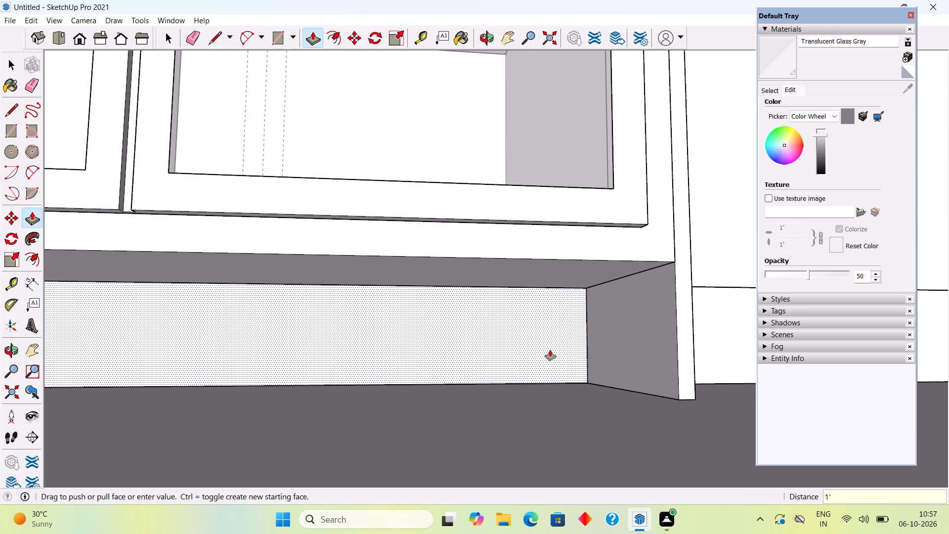
{"action": "key", "text": "space"}
Make the whole base block beneath the cabinet a group.
{"action": "scroll", "coordinate": [550, 350], "scroll_direction": "down", "scroll_amount": 11}
{"action": "middle_click_drag", "start_coordinate": [564, 309], "coordinate": [688, 282]}
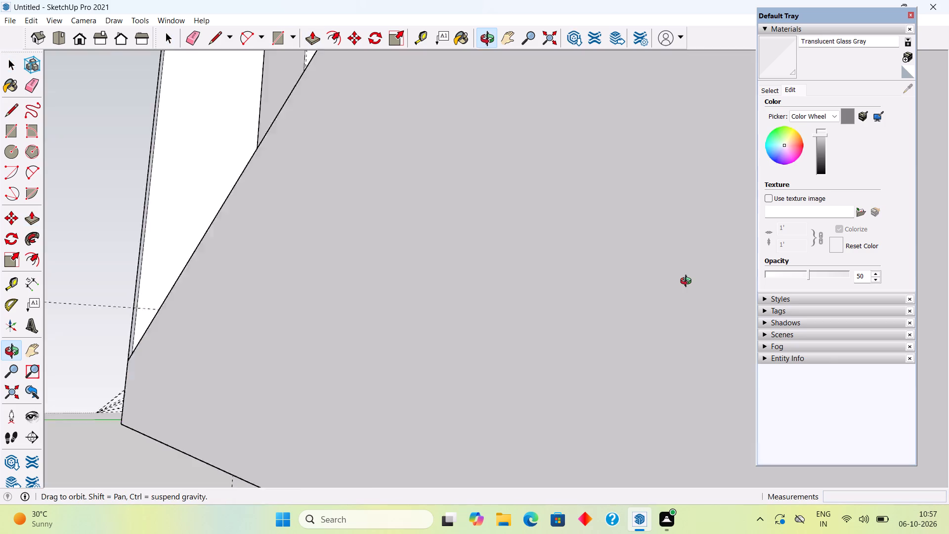
{"action": "middle_click_drag", "start_coordinate": [688, 282], "coordinate": [734, 355]}
{"action": "scroll", "coordinate": [690, 283], "scroll_direction": "down", "scroll_amount": 1}
{"action": "left_click", "coordinate": [329, 378]}
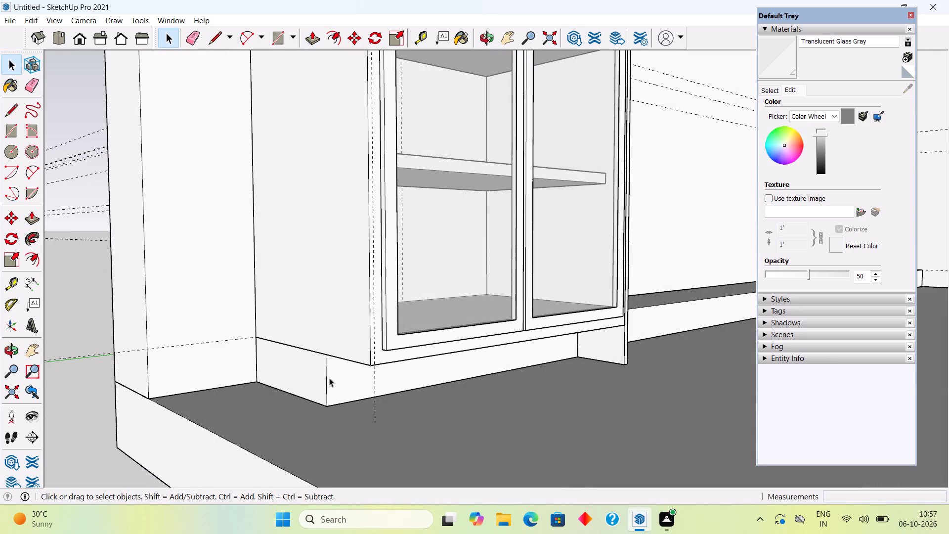
{"action": "double_click", "coordinate": [329, 378]}
{"action": "right_click", "coordinate": [330, 377]}
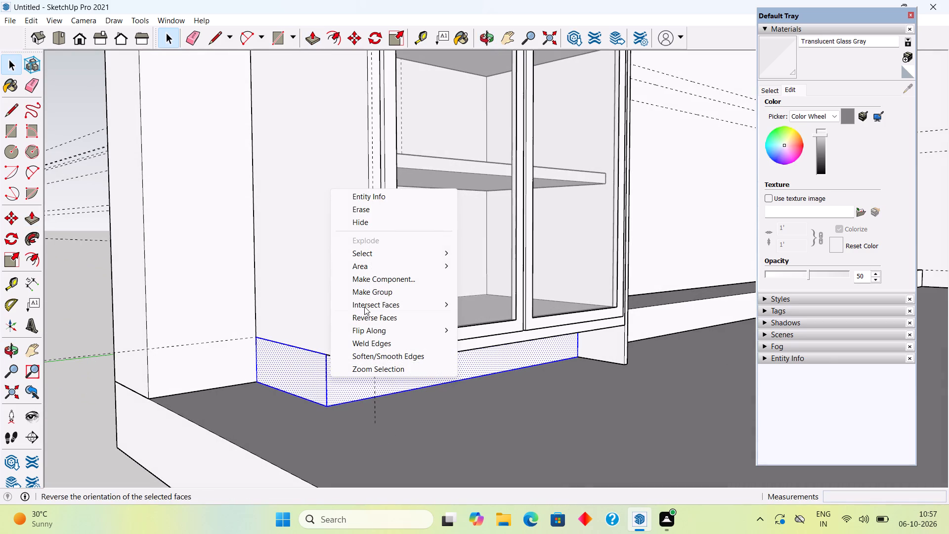
{"action": "left_click", "coordinate": [366, 293]}
Draw a rectangle covering the cabinet's full side face on the end away from the plinth.
{"action": "scroll", "coordinate": [366, 293], "scroll_direction": "down", "scroll_amount": 6}
{"action": "middle_click_drag", "start_coordinate": [371, 298], "coordinate": [491, 352]}
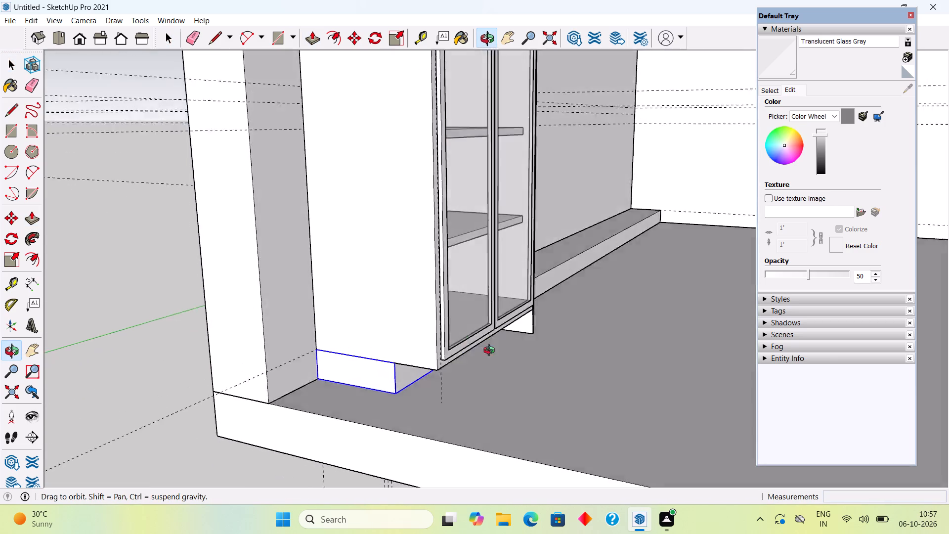
{"action": "middle_click_drag", "start_coordinate": [491, 352], "coordinate": [538, 365]}
{"action": "scroll", "coordinate": [538, 365], "scroll_direction": "down", "scroll_amount": 9}
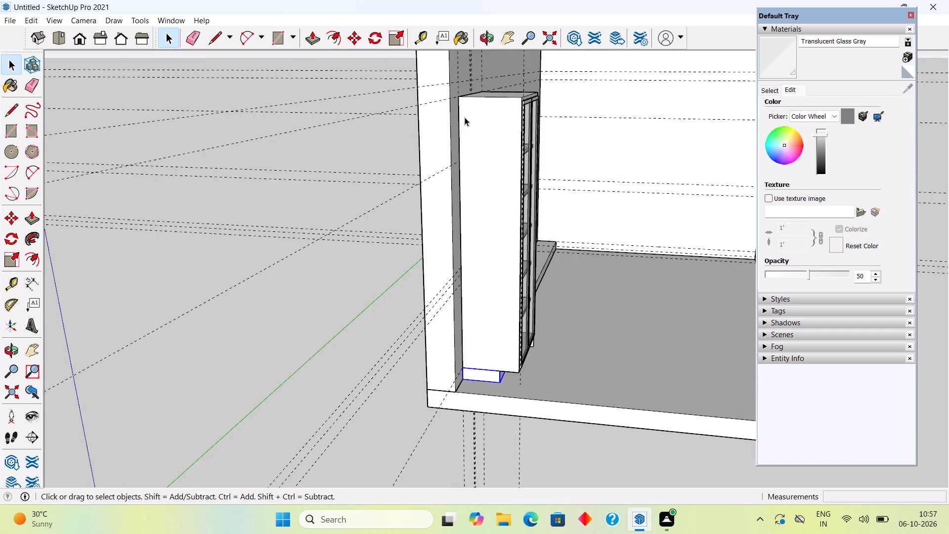
{"action": "scroll", "coordinate": [465, 117], "scroll_direction": "up", "scroll_amount": 3}
{"action": "key", "text": "r"}
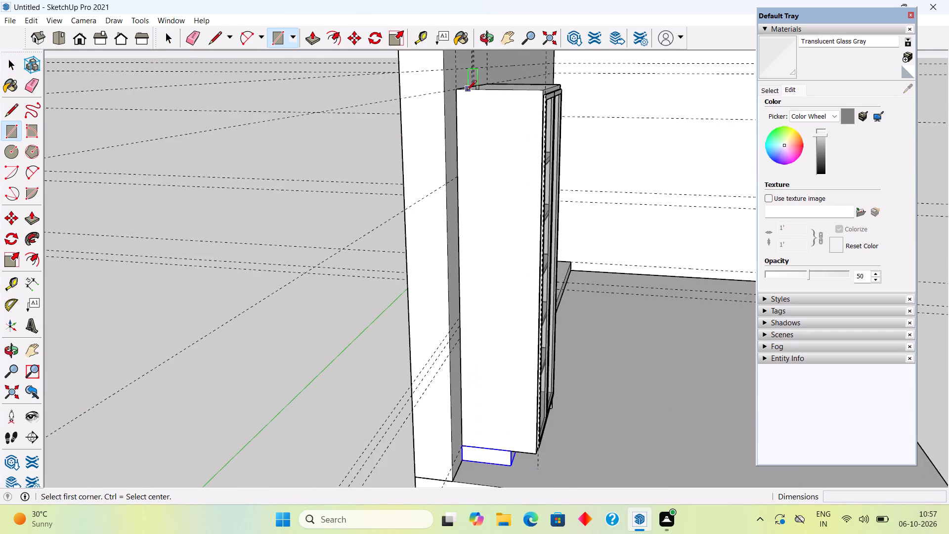
{"action": "left_click", "coordinate": [458, 91]}
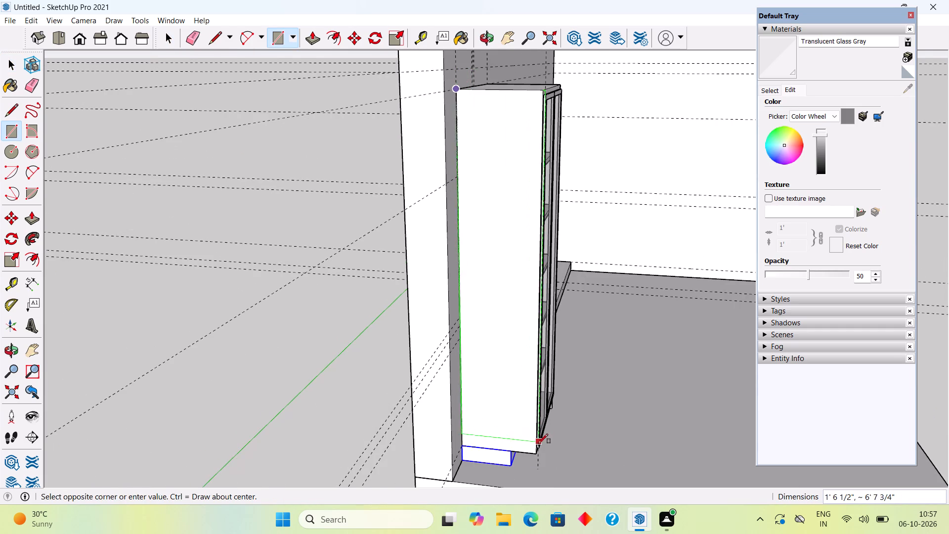
{"action": "left_click", "coordinate": [533, 452]}
Pull the new side rectangle outward by 0.5" to form a second side panel.
{"action": "key", "text": "space"}
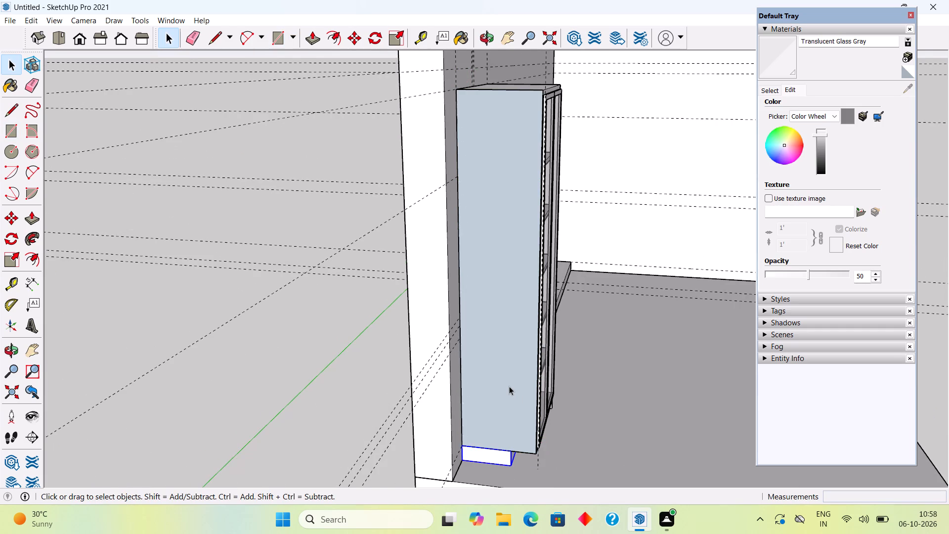
{"action": "left_click", "coordinate": [509, 386]}
{"action": "key", "text": "p"}
{"action": "left_click", "coordinate": [509, 386]}
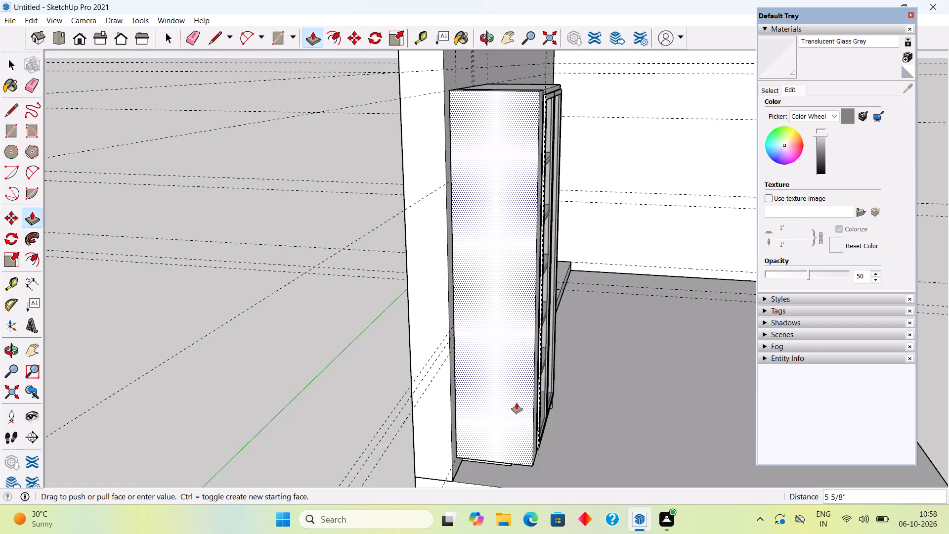
{"action": "key", "text": "period"}
{"action": "type", "text": "5\""}
{"action": "key", "text": "Return"}
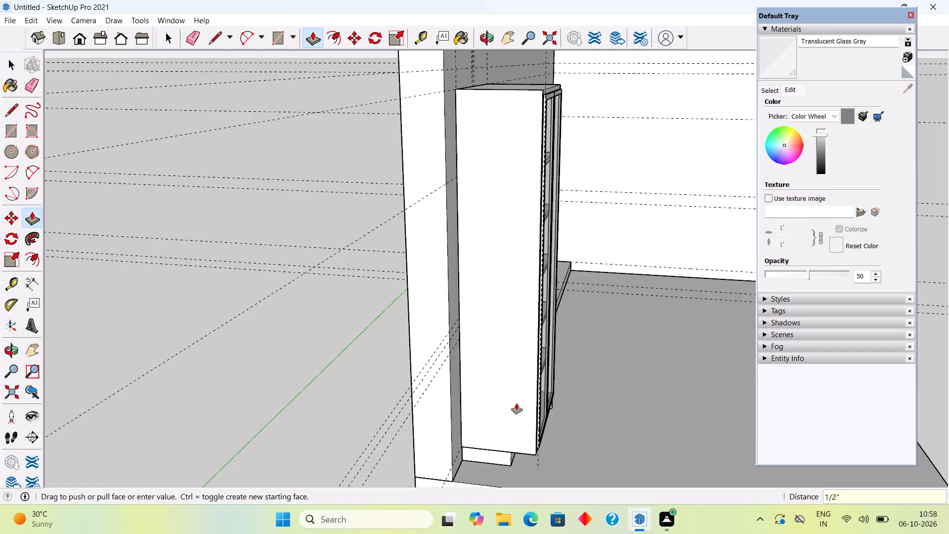
{"action": "key", "text": "space"}
Extend the second side panel's bottom face downward by 4" to the floor.
{"action": "middle_click_drag", "start_coordinate": [517, 411], "coordinate": [516, 220]}
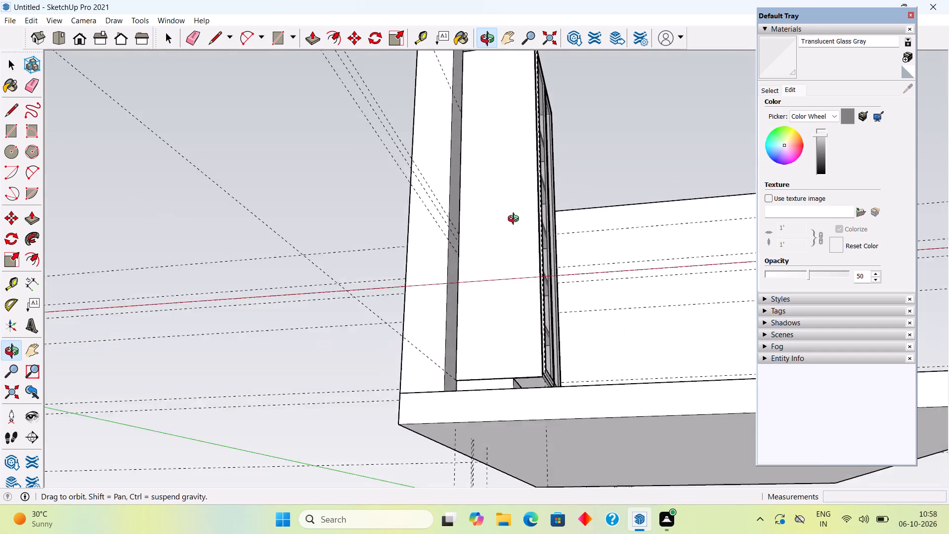
{"action": "middle_click_drag", "start_coordinate": [516, 220], "coordinate": [510, 264]}
{"action": "scroll", "coordinate": [516, 437], "scroll_direction": "up", "scroll_amount": 10}
{"action": "middle_click_drag", "start_coordinate": [521, 380], "coordinate": [483, 351]}
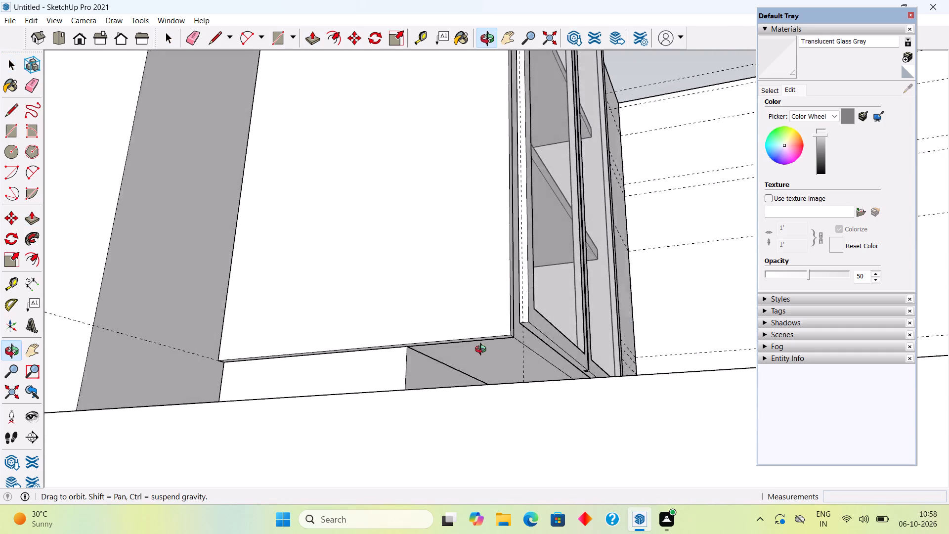
{"action": "middle_click_drag", "start_coordinate": [483, 351], "coordinate": [463, 359]}
{"action": "scroll", "coordinate": [459, 356], "scroll_direction": "up", "scroll_amount": 10}
{"action": "middle_click_drag", "start_coordinate": [456, 325], "coordinate": [408, 303]}
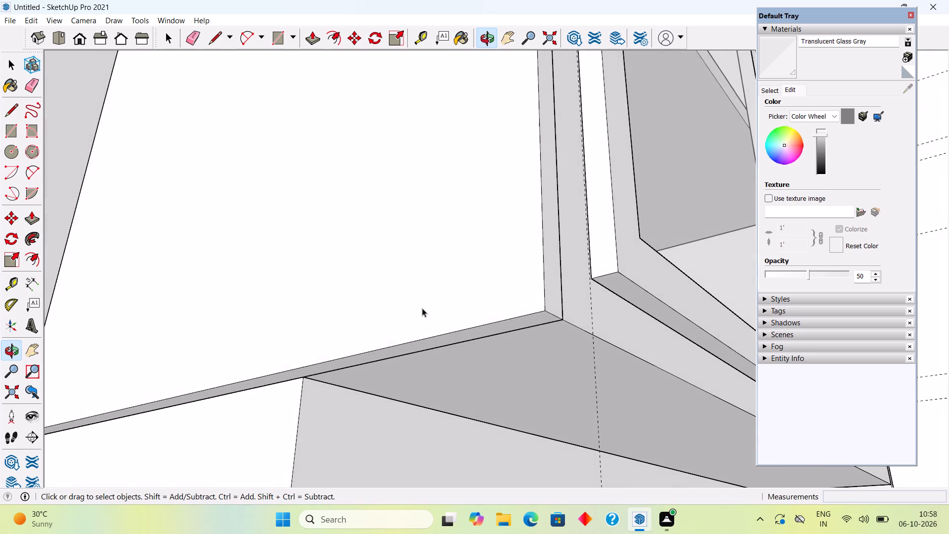
{"action": "key", "text": "p"}
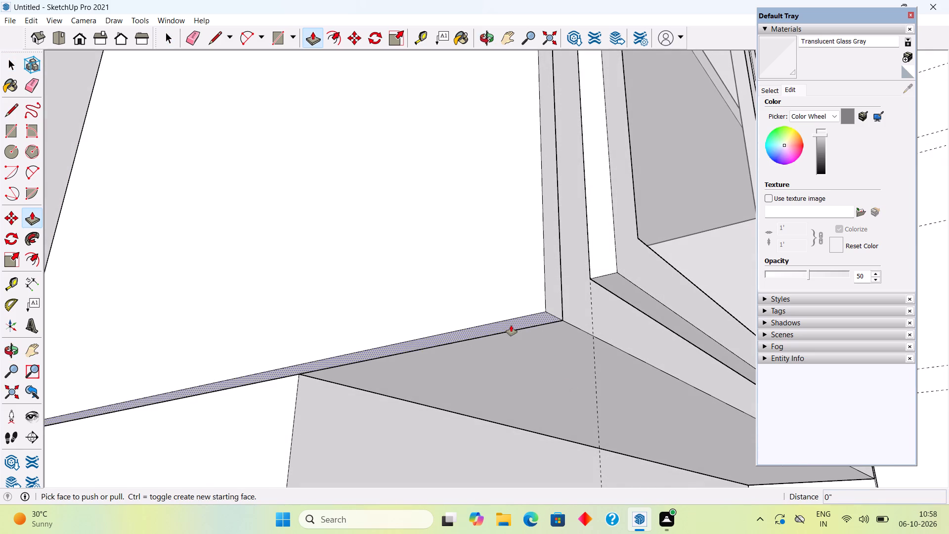
{"action": "left_click", "coordinate": [511, 325]}
{"action": "scroll", "coordinate": [516, 348], "scroll_direction": "down", "scroll_amount": 10}
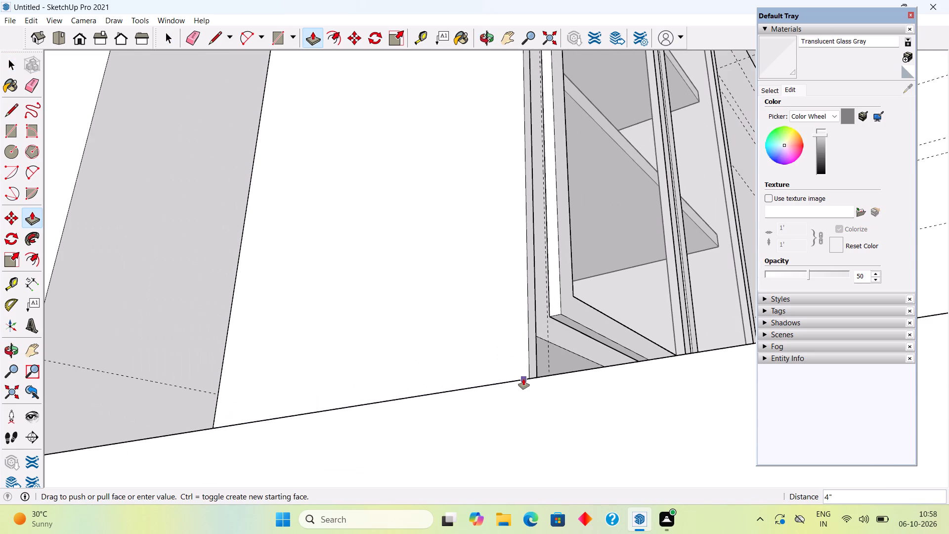
{"action": "left_click", "coordinate": [523, 379]}
Make the whole second side panel a group and clear the selection.
{"action": "middle_click_drag", "start_coordinate": [530, 350], "coordinate": [519, 447]}
{"action": "scroll", "coordinate": [530, 350], "scroll_direction": "down", "scroll_amount": 1}
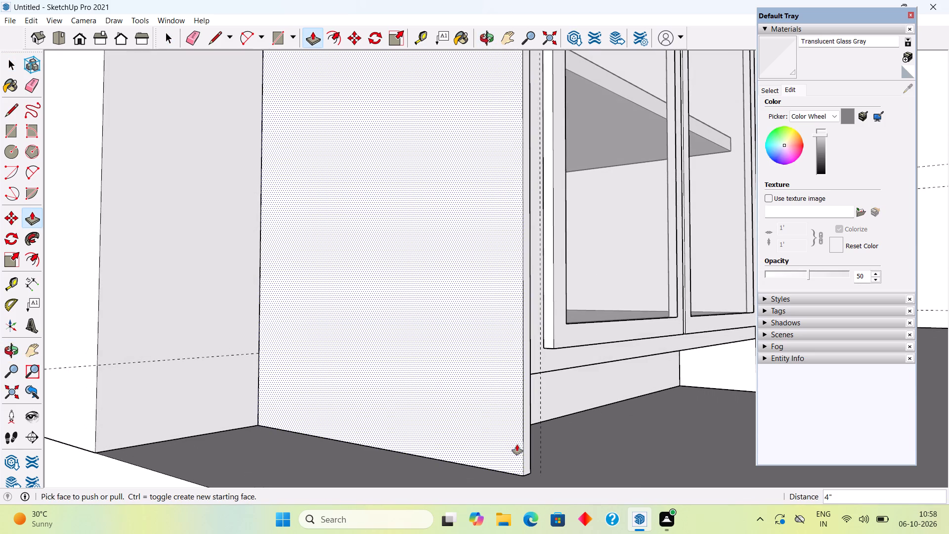
{"action": "key", "text": "space"}
{"action": "triple_click", "coordinate": [508, 418]}
{"action": "right_click", "coordinate": [508, 418]}
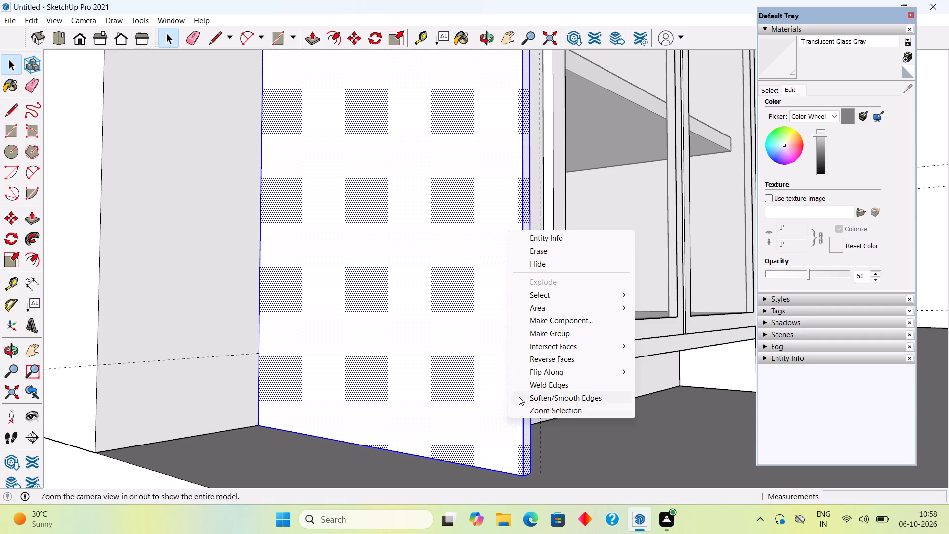
{"action": "left_click", "coordinate": [569, 334]}
{"action": "middle_click_drag", "start_coordinate": [574, 343], "coordinate": [404, 347]}
{"action": "scroll", "coordinate": [419, 347], "scroll_direction": "down", "scroll_amount": 9}
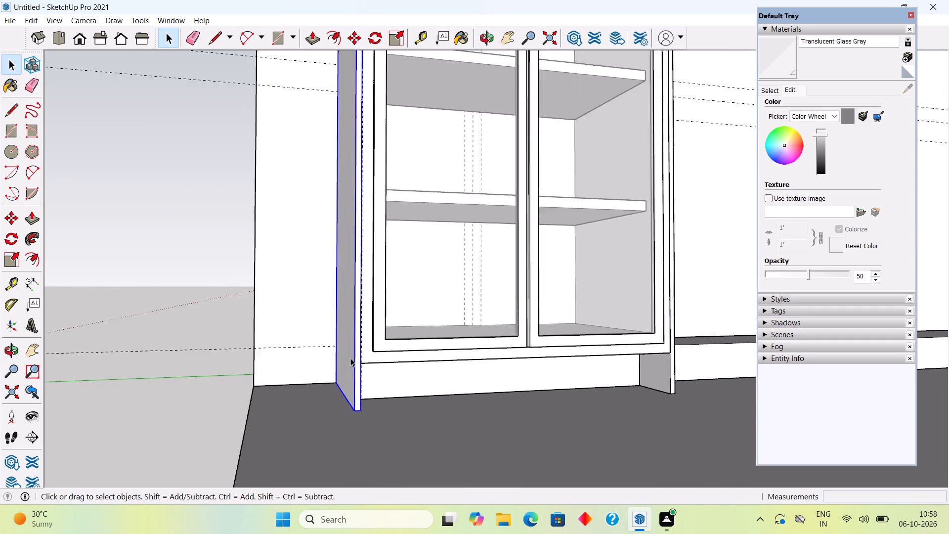
{"action": "middle_click_drag", "start_coordinate": [490, 318], "coordinate": [355, 339]}
{"action": "scroll", "coordinate": [355, 338], "scroll_direction": "down", "scroll_amount": 6}
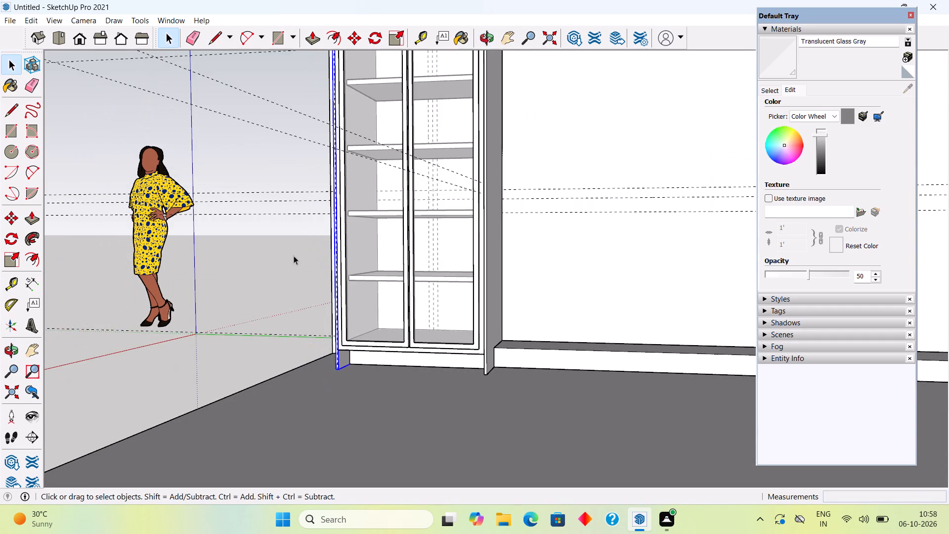
{"action": "left_click", "coordinate": [292, 251]}
Place a guide 2' 7" above the plinth's end edge, across the side panel of the tall cabinet.
{"action": "scroll", "coordinate": [546, 390], "scroll_direction": "down", "scroll_amount": 8}
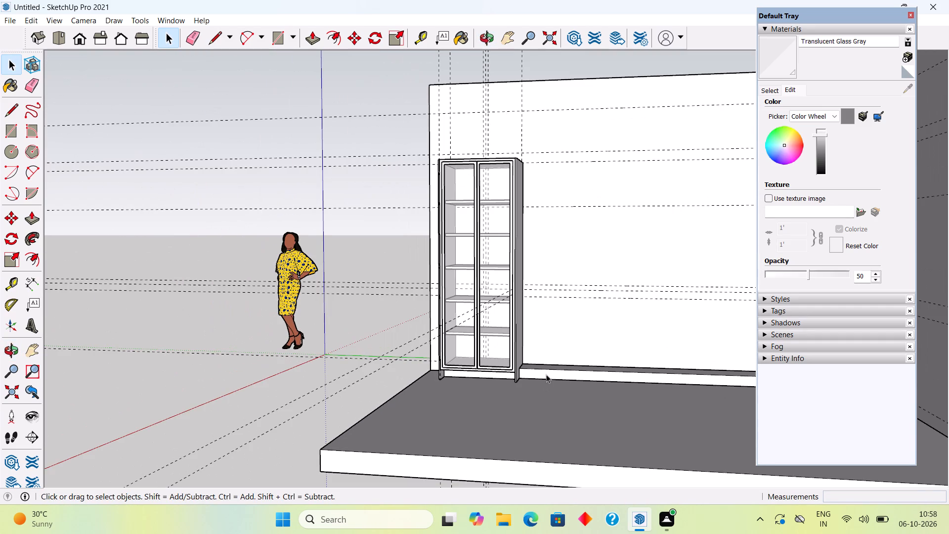
{"action": "middle_click_drag", "start_coordinate": [531, 350], "coordinate": [368, 445]}
{"action": "scroll", "coordinate": [533, 376], "scroll_direction": "up", "scroll_amount": 9}
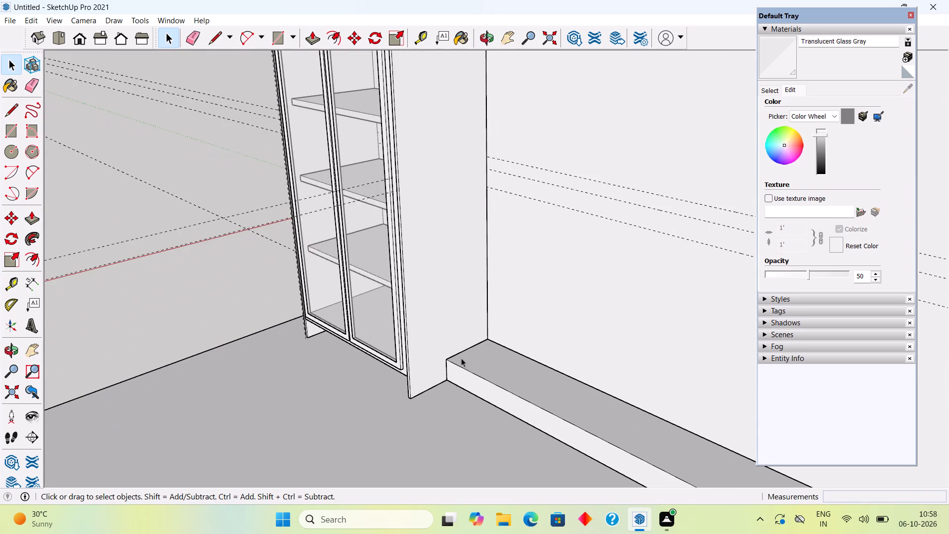
{"action": "scroll", "coordinate": [460, 357], "scroll_direction": "up", "scroll_amount": 3}
{"action": "scroll", "coordinate": [460, 357], "scroll_direction": "down", "scroll_amount": 1}
{"action": "key", "text": "t"}
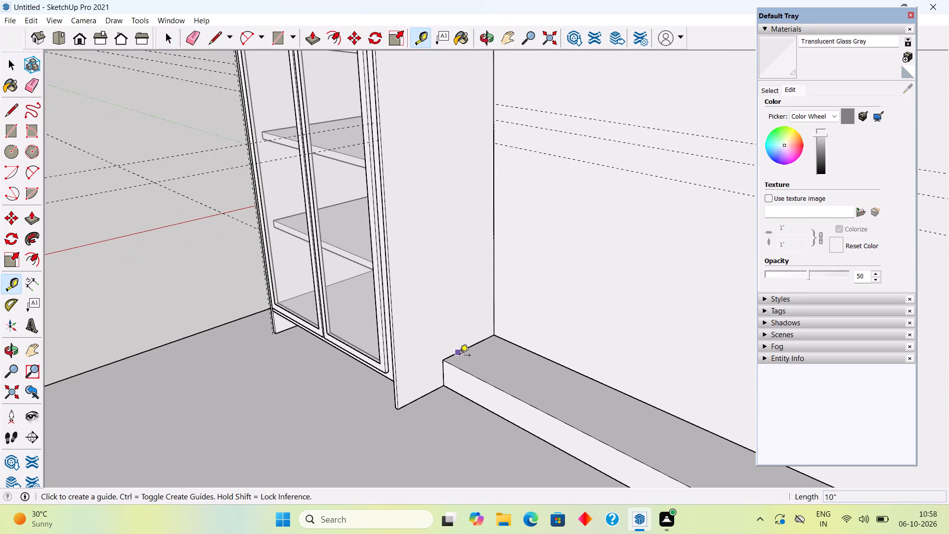
{"action": "left_click", "coordinate": [461, 354]}
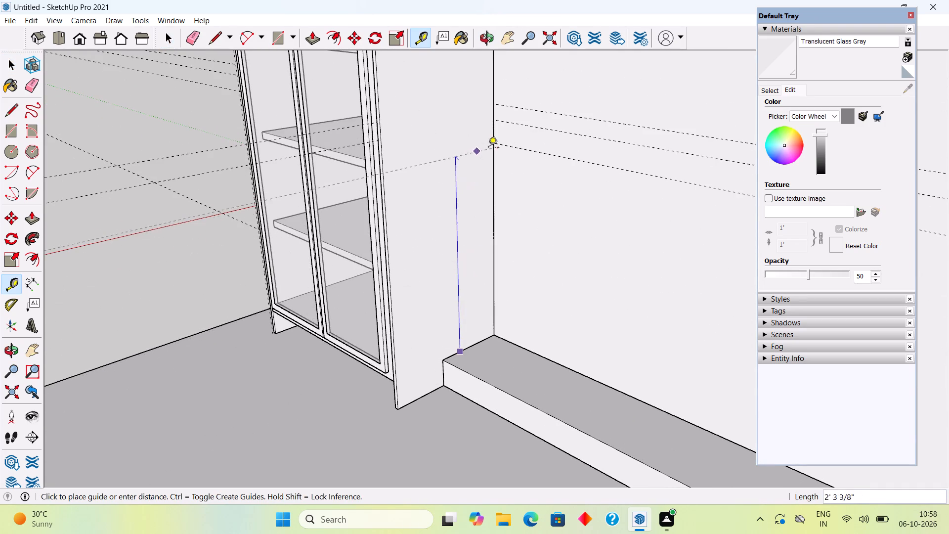
{"action": "left_click", "coordinate": [494, 121]}
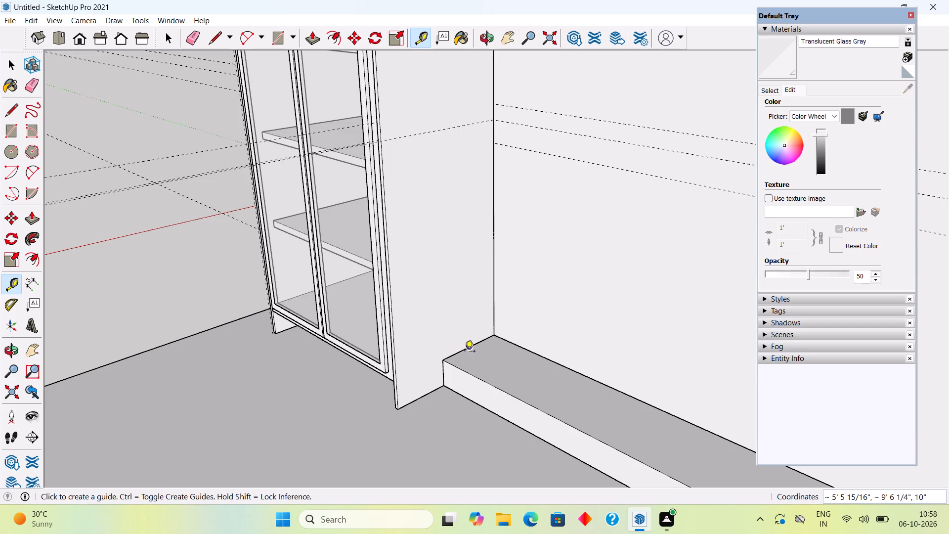
Place a second guide 2' 9" above the same plinth end edge, across the cabinet's side panel.
{"action": "scroll", "coordinate": [450, 356], "scroll_direction": "up", "scroll_amount": 5}
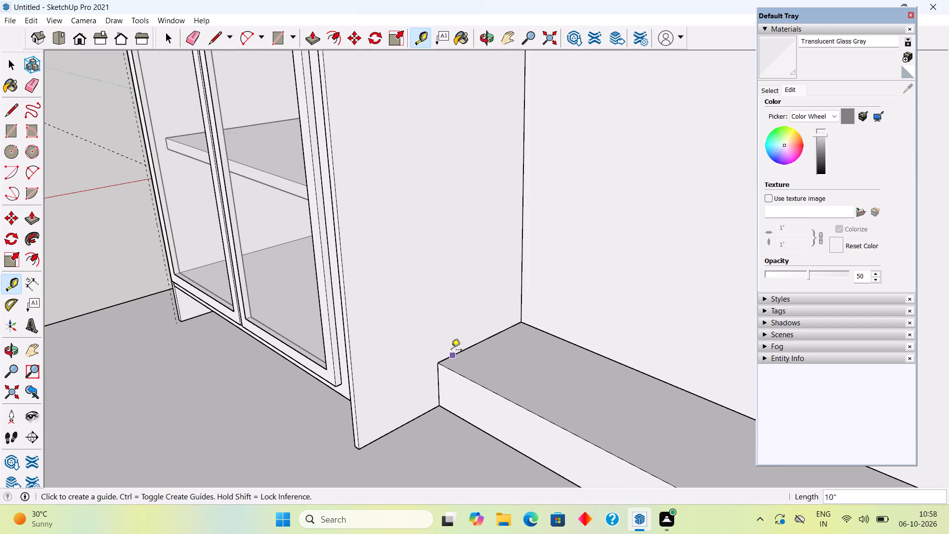
{"action": "left_click", "coordinate": [451, 355]}
{"action": "scroll", "coordinate": [461, 334], "scroll_direction": "down", "scroll_amount": 12}
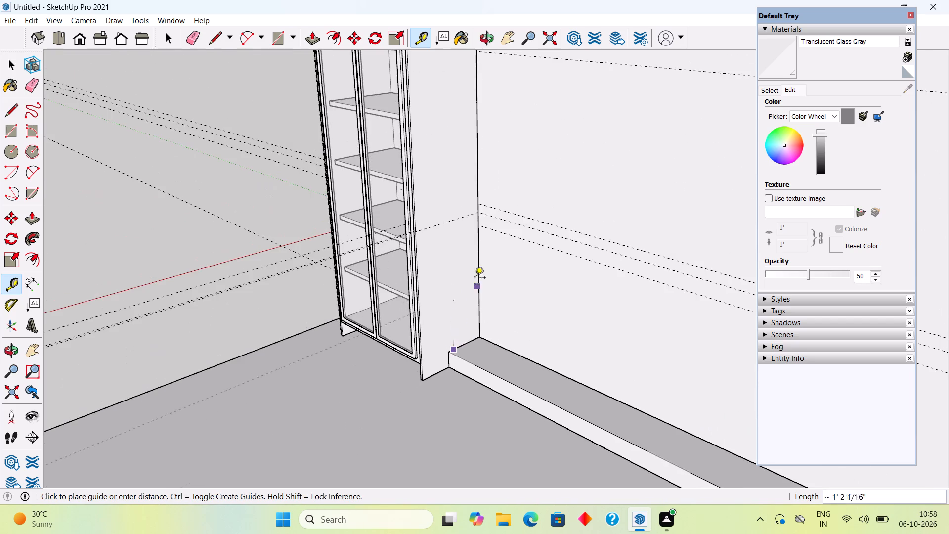
{"action": "scroll", "coordinate": [479, 210], "scroll_direction": "up", "scroll_amount": 4}
{"action": "left_click", "coordinate": [481, 206]}
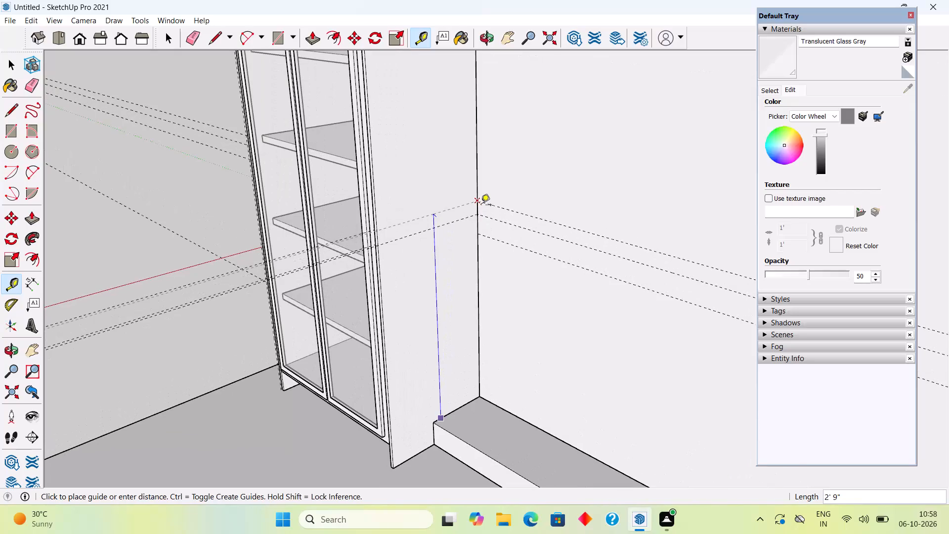
{"action": "key", "text": "space"}
Draw a 1' 6" by 2' 7" rectangle on the cabinet's side panel, from the lower guide down to the plinth top.
{"action": "middle_click_drag", "start_coordinate": [461, 324], "coordinate": [447, 333]}
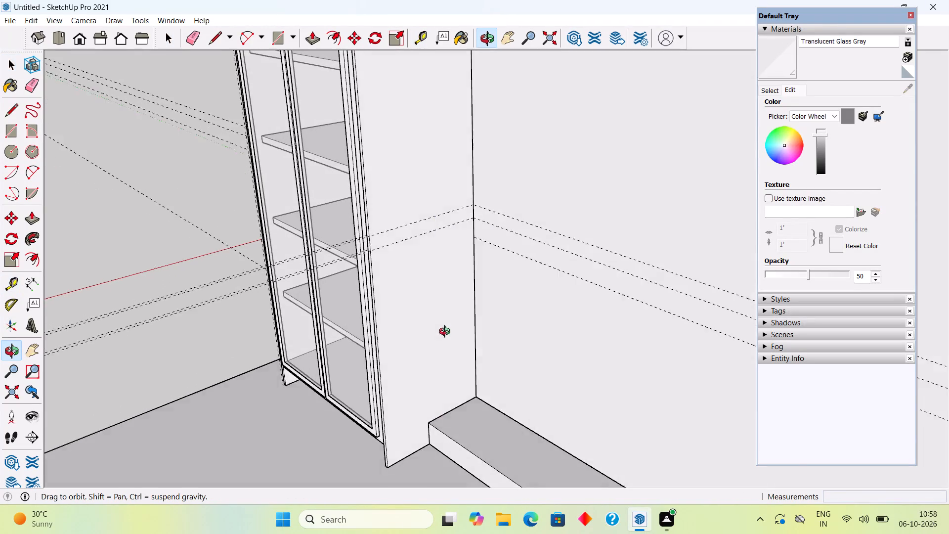
{"action": "middle_click_drag", "start_coordinate": [447, 333], "coordinate": [377, 313]}
{"action": "scroll", "coordinate": [368, 293], "scroll_direction": "up", "scroll_amount": 1}
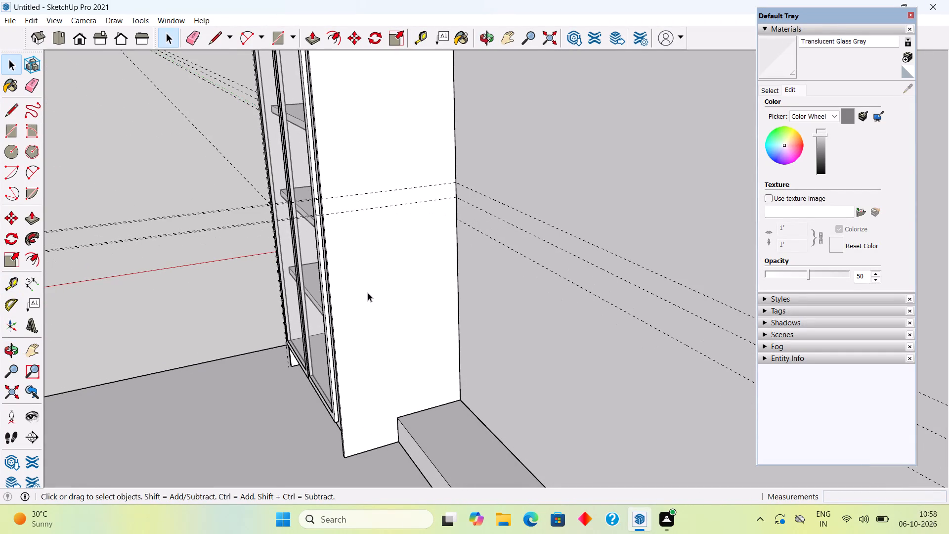
{"action": "key", "text": "r"}
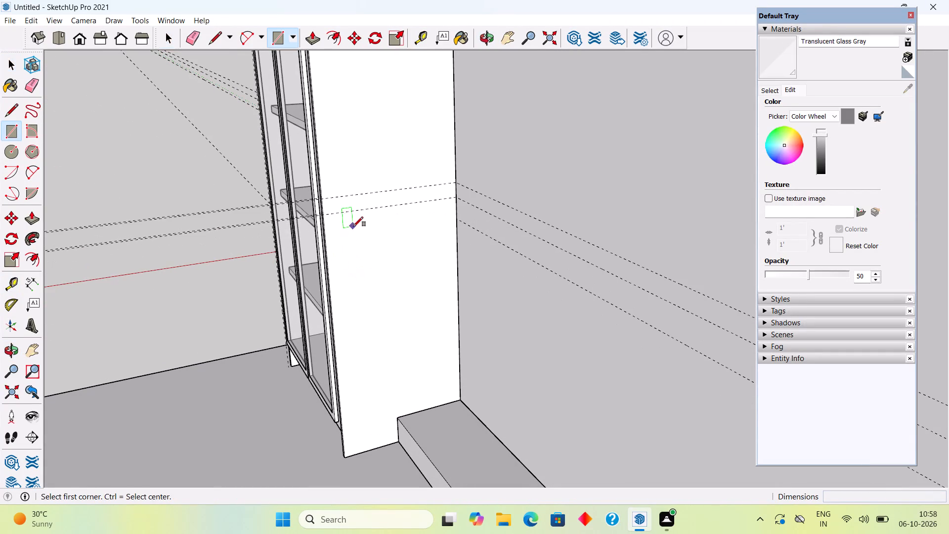
{"action": "middle_click_drag", "start_coordinate": [348, 226], "coordinate": [280, 244]}
{"action": "scroll", "coordinate": [283, 210], "scroll_direction": "up", "scroll_amount": 9}
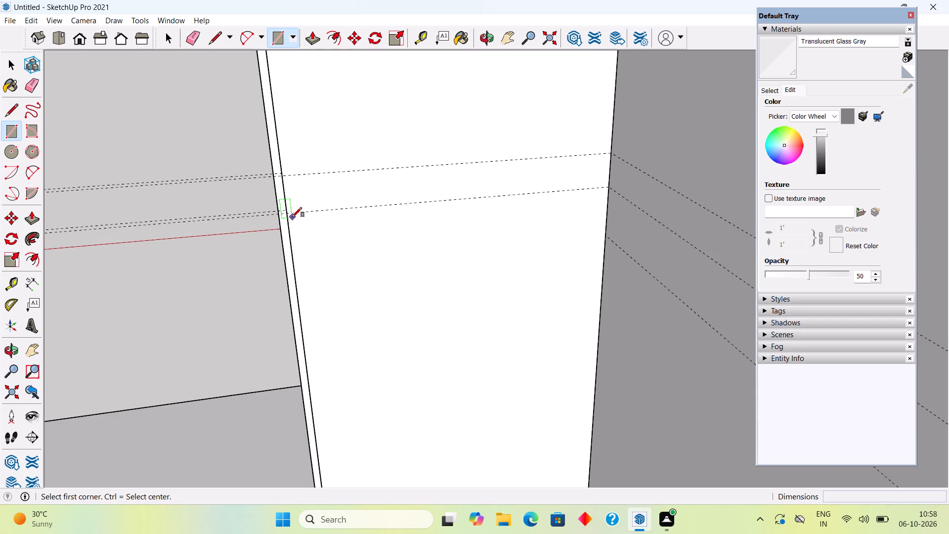
{"action": "left_click", "coordinate": [290, 216]}
{"action": "scroll", "coordinate": [362, 268], "scroll_direction": "down", "scroll_amount": 5}
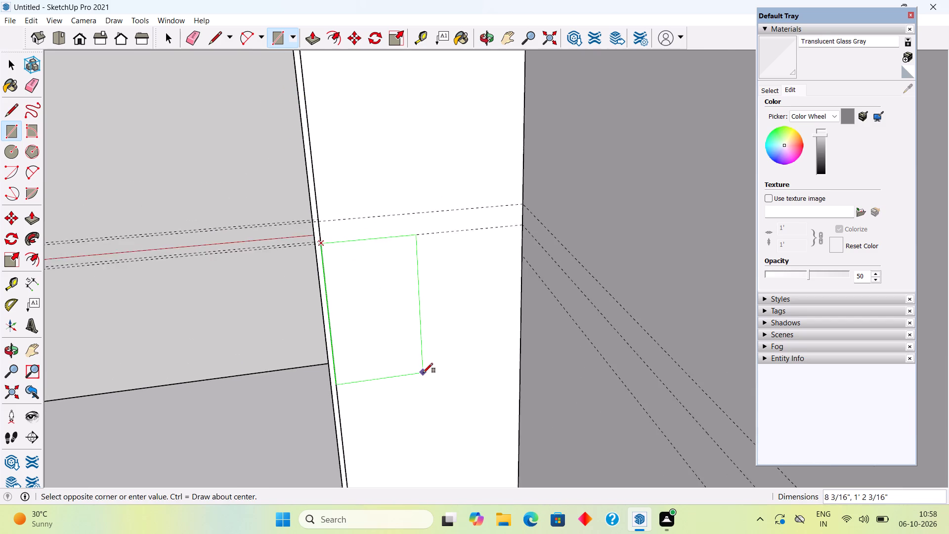
{"action": "scroll", "coordinate": [423, 373], "scroll_direction": "down", "scroll_amount": 6}
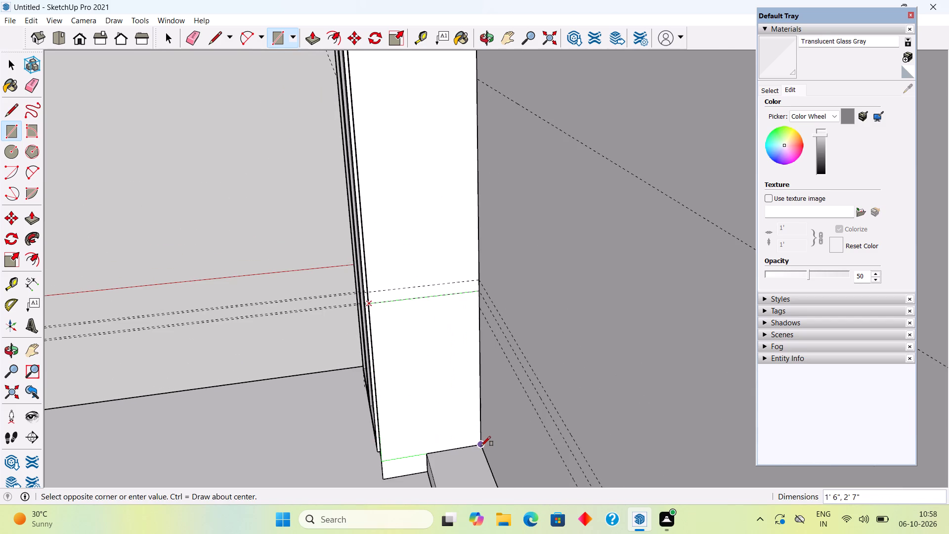
{"action": "left_click", "coordinate": [481, 446]}
{"action": "key", "text": "space"}
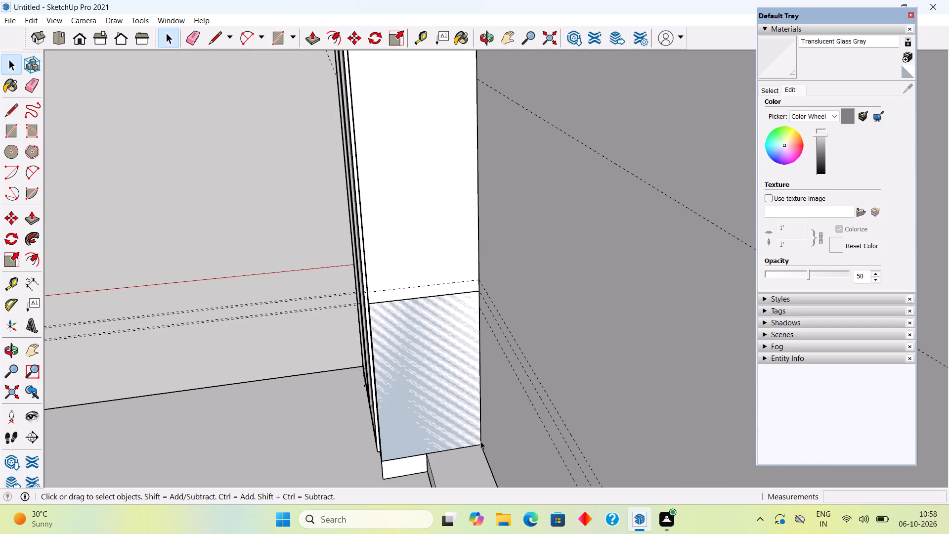
Pull the new rectangle 36" out from the tall cabinet along the plinth to form a low cabinet block.
{"action": "scroll", "coordinate": [480, 440], "scroll_direction": "down", "scroll_amount": 7}
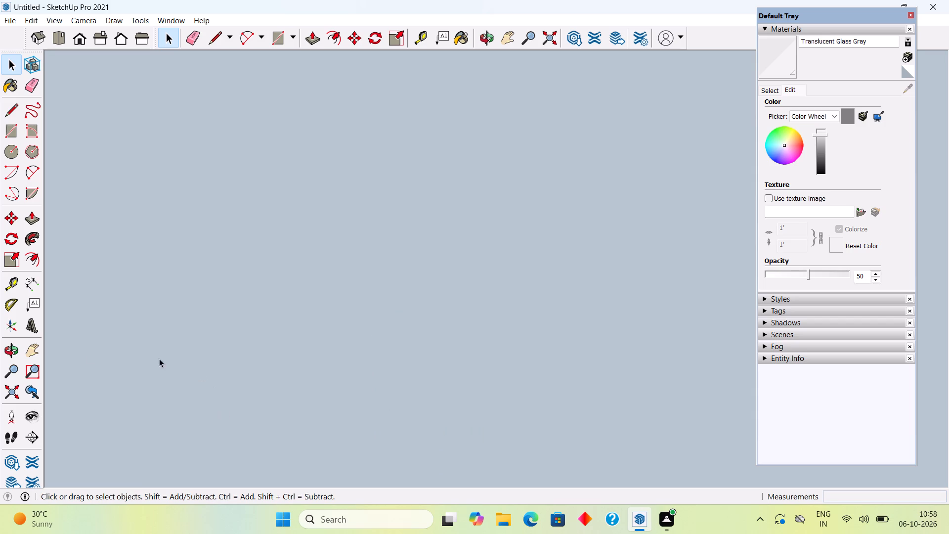
{"action": "left_click", "coordinate": [5, 391]}
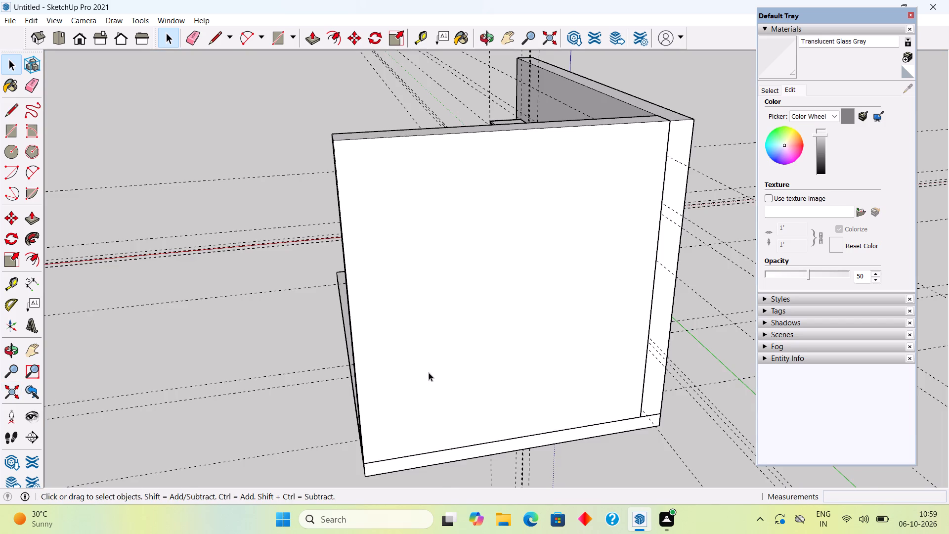
{"action": "middle_click_drag", "start_coordinate": [427, 372], "coordinate": [647, 363]}
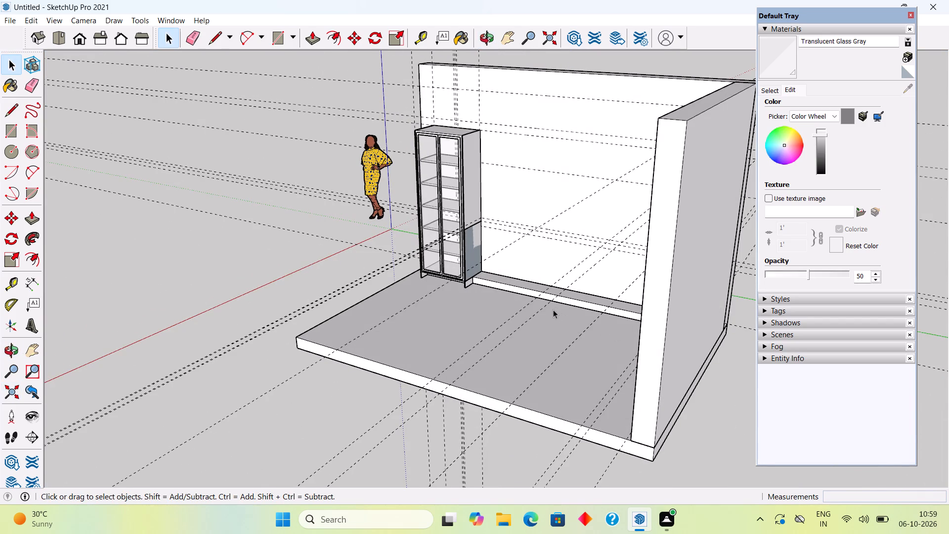
{"action": "scroll", "coordinate": [556, 307], "scroll_direction": "up", "scroll_amount": 2}
{"action": "middle_click_drag", "start_coordinate": [605, 294], "coordinate": [644, 332]}
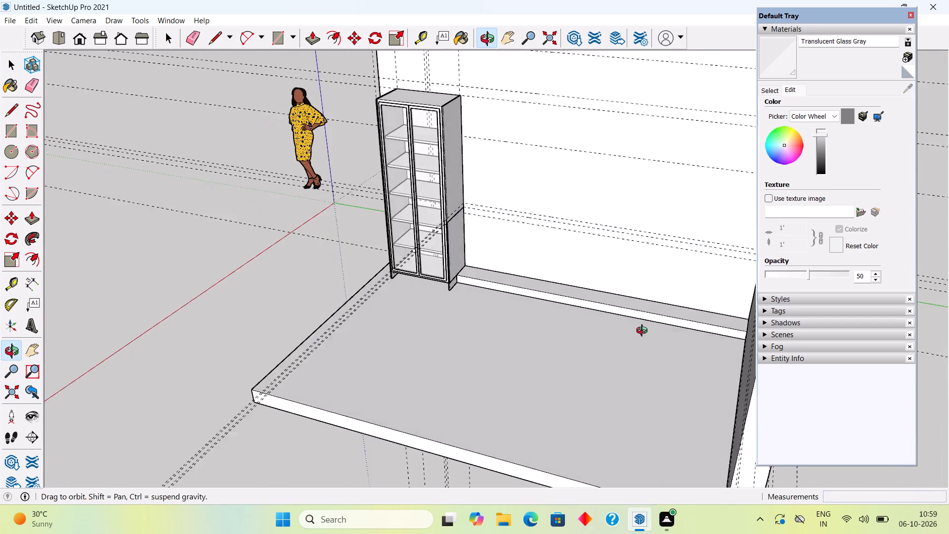
{"action": "middle_click_drag", "start_coordinate": [644, 332], "coordinate": [658, 329]}
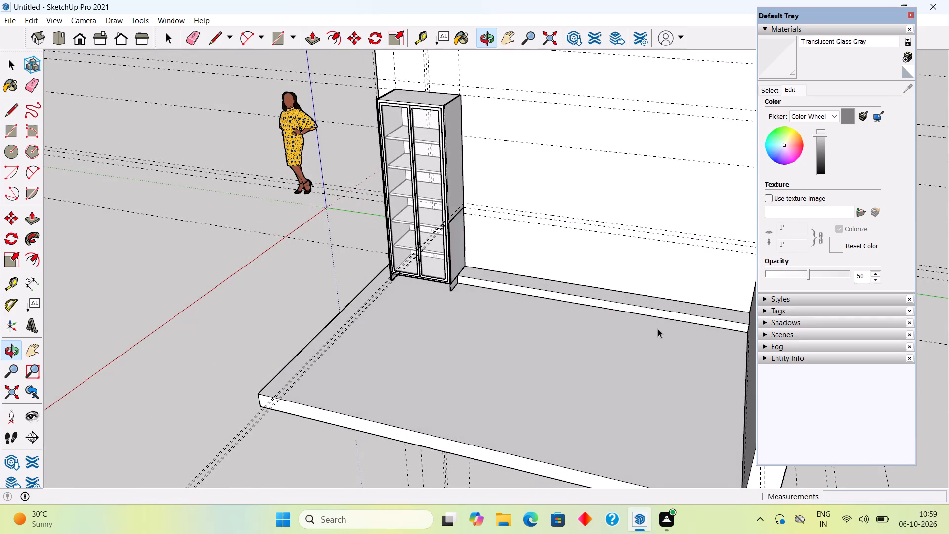
{"action": "scroll", "coordinate": [659, 328], "scroll_direction": "down", "scroll_amount": 4}
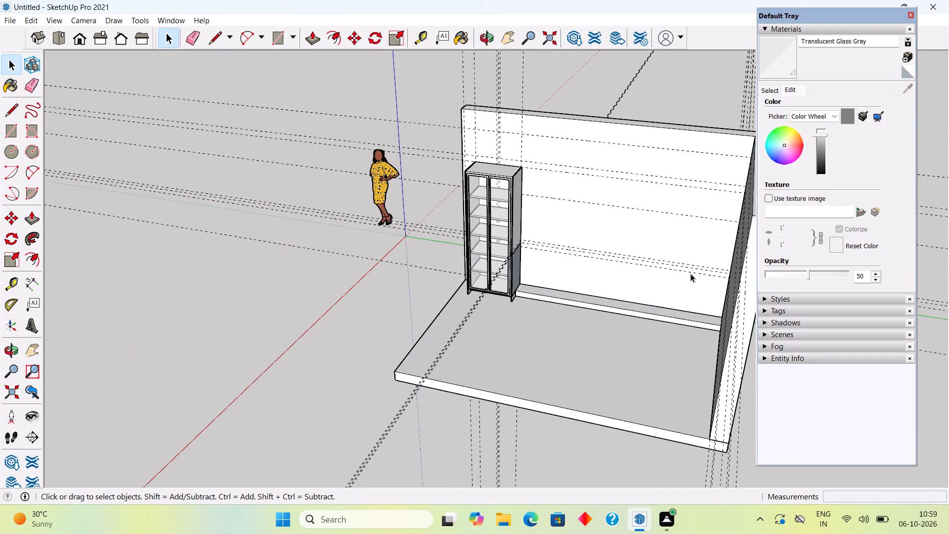
{"action": "scroll", "coordinate": [698, 254], "scroll_direction": "up", "scroll_amount": 11}
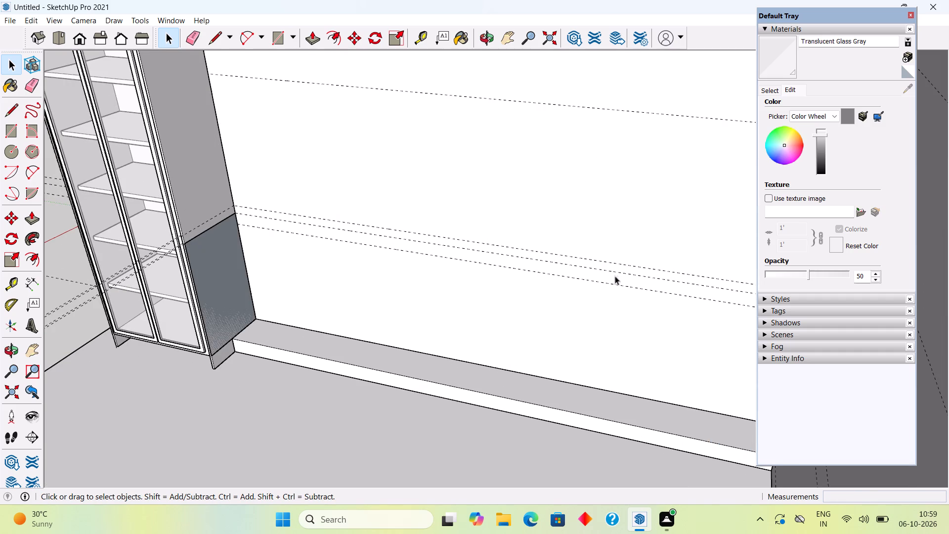
{"action": "left_click", "coordinate": [218, 277]}
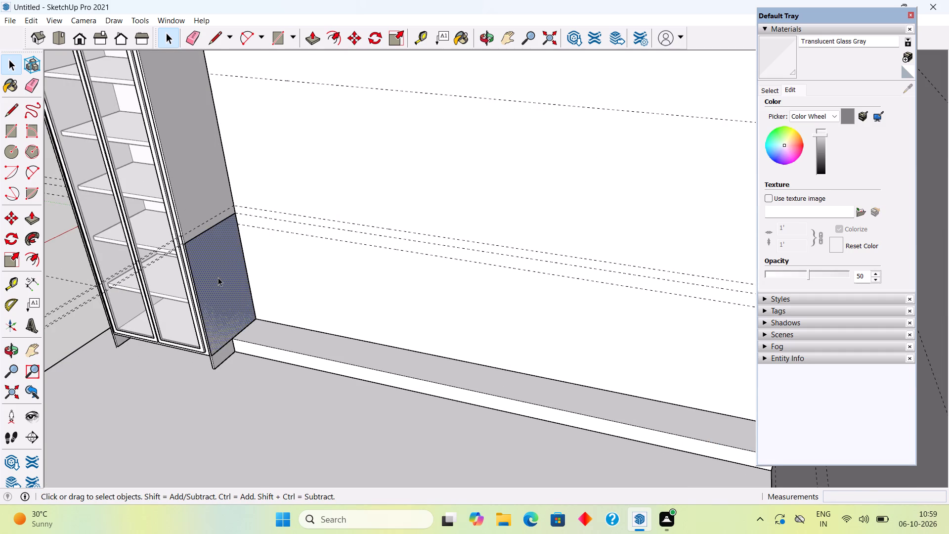
{"action": "key", "text": "p"}
{"action": "left_click", "coordinate": [218, 277]}
{"action": "scroll", "coordinate": [396, 327], "scroll_direction": "down", "scroll_amount": 5}
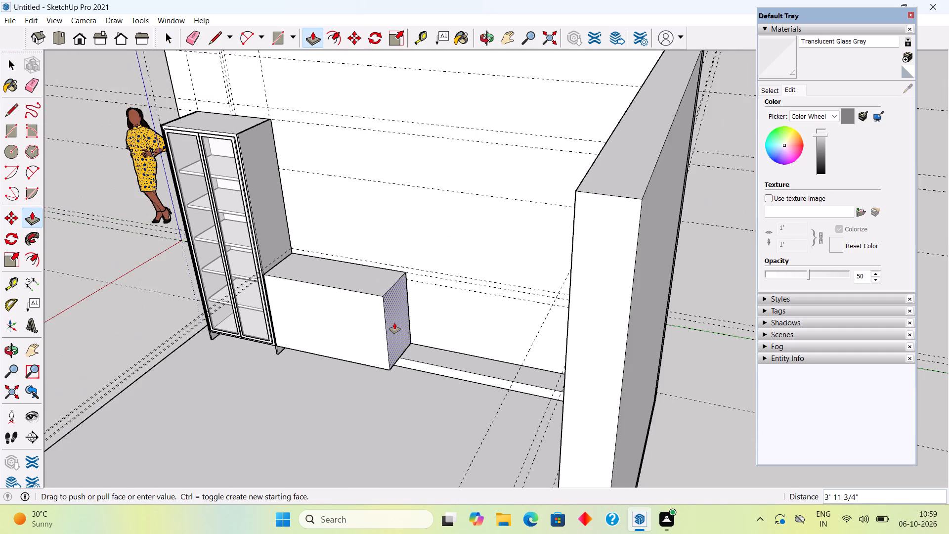
{"action": "middle_click_drag", "start_coordinate": [401, 324], "coordinate": [571, 341]}
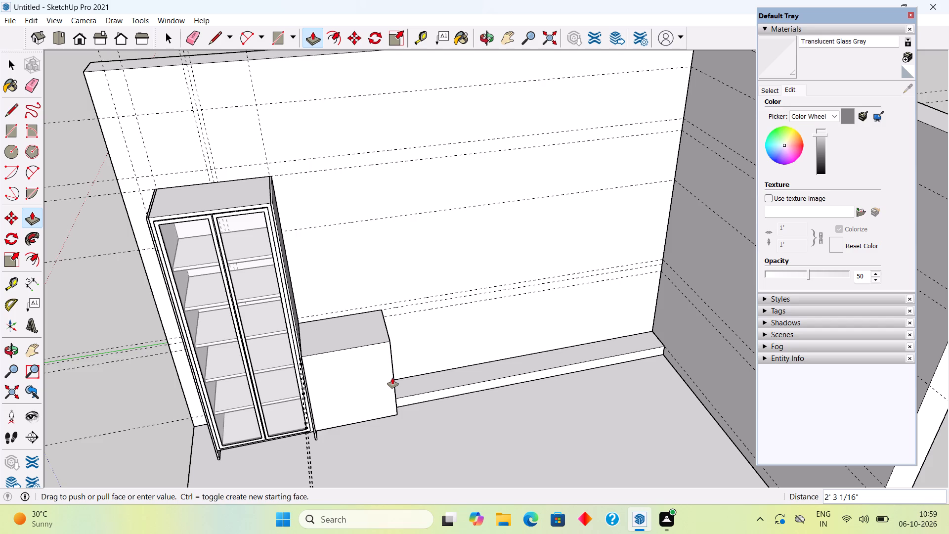
{"action": "type", "text": "36\""}
{"action": "key", "text": "Return"}
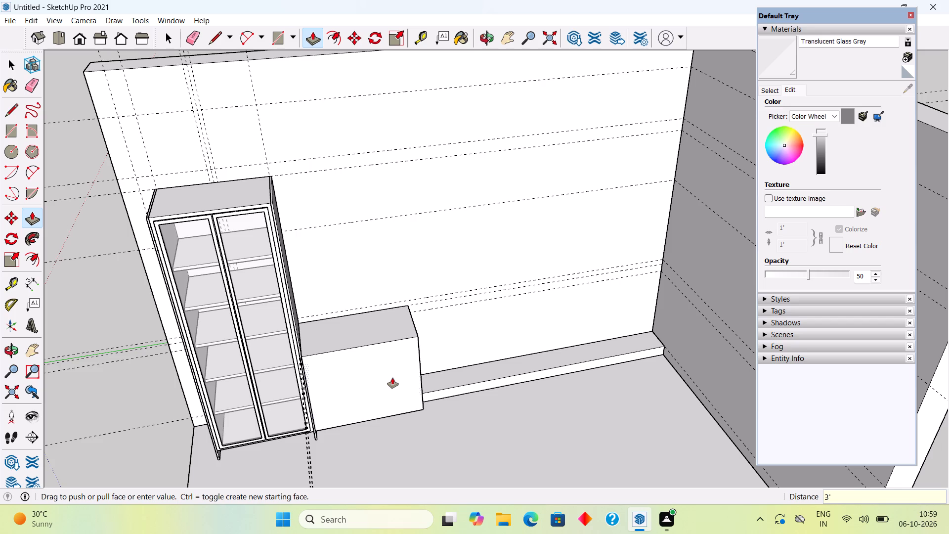
Pull the low block's end face out by 0.3" as a new section, forming a thin strip.
{"action": "middle_click_drag", "start_coordinate": [481, 342], "coordinate": [375, 239]}
{"action": "scroll", "coordinate": [384, 250], "scroll_direction": "down", "scroll_amount": 1}
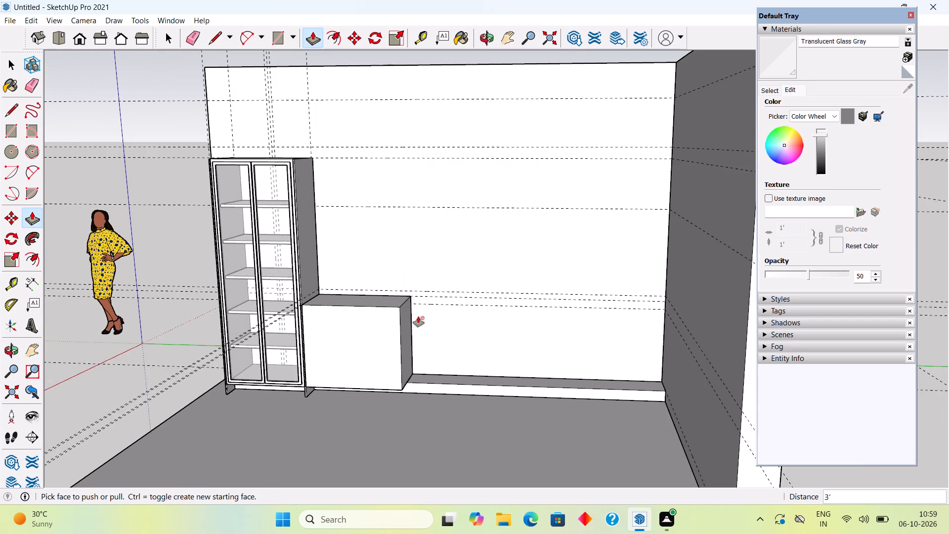
{"action": "scroll", "coordinate": [410, 329], "scroll_direction": "up", "scroll_amount": 5}
{"action": "left_click", "coordinate": [408, 340]}
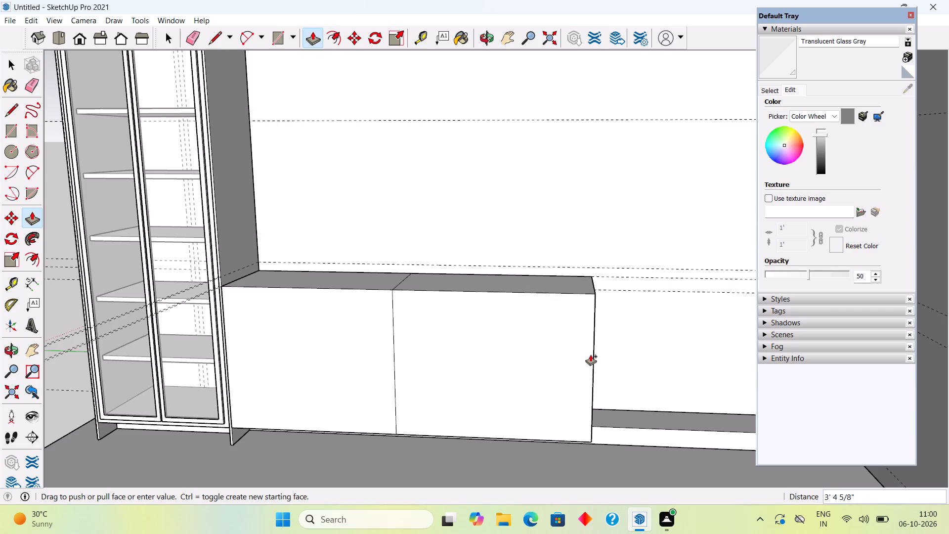
{"action": "type", "text": ".3"}
{"action": "key", "text": "shift+Return"}
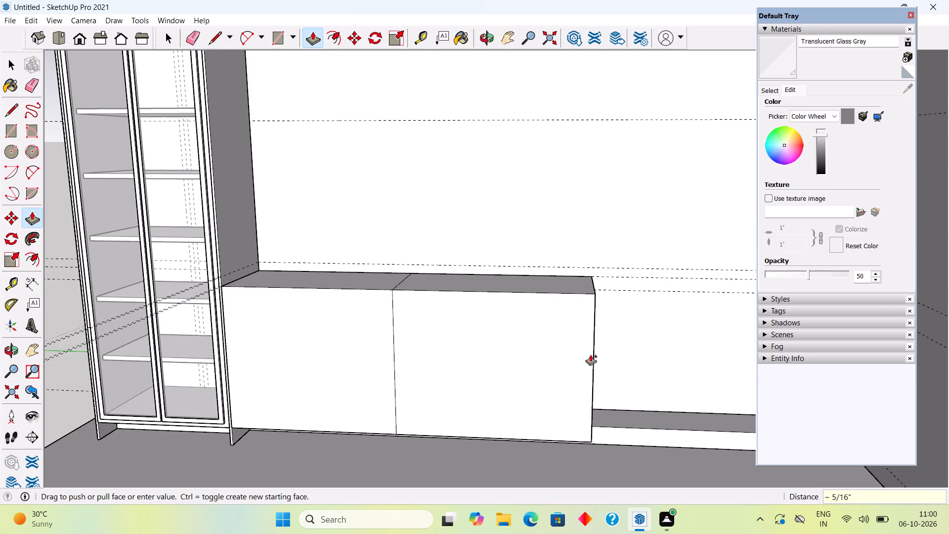
Pull the thin strip's end face out by 3' as another new section, forming a second low cabinet block.
{"action": "left_click", "coordinate": [413, 327]}
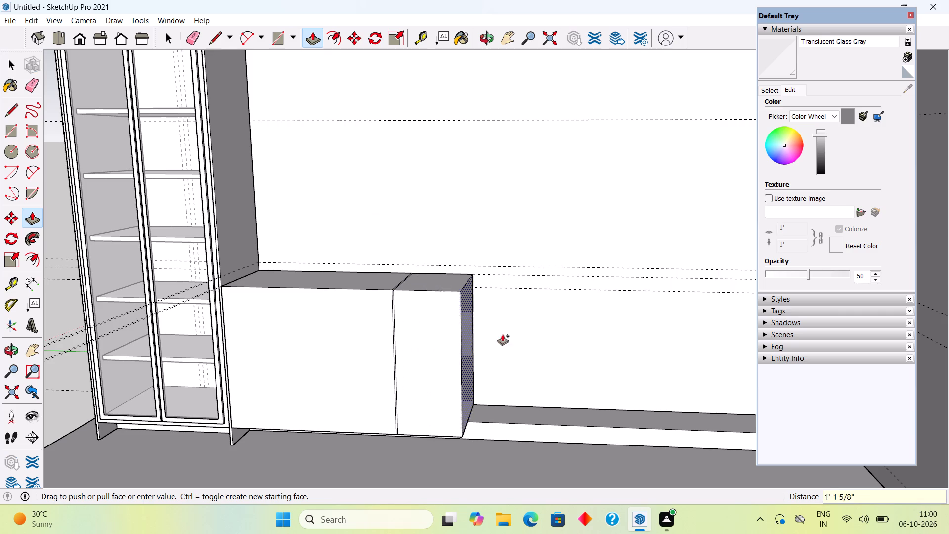
{"action": "middle_click_drag", "start_coordinate": [623, 351], "coordinate": [631, 421]}
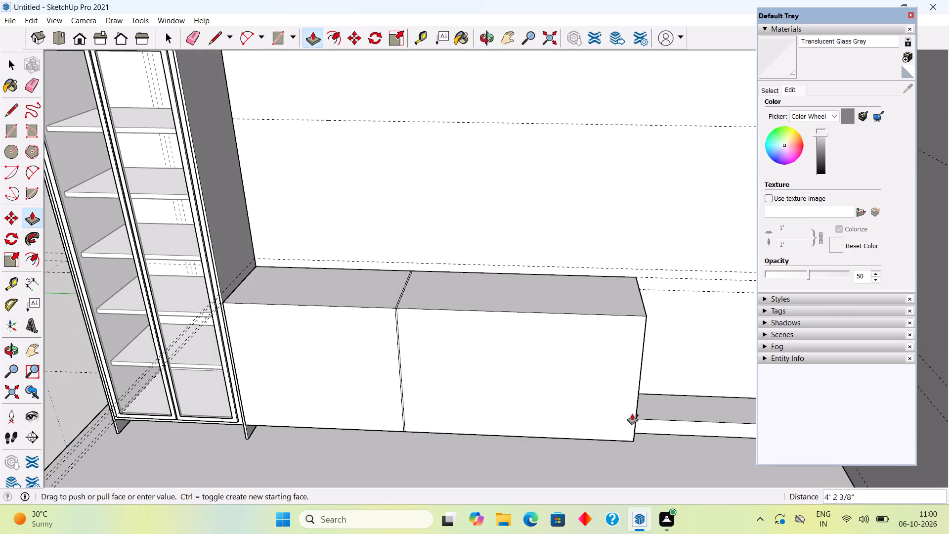
{"action": "scroll", "coordinate": [648, 388], "scroll_direction": "down", "scroll_amount": 10}
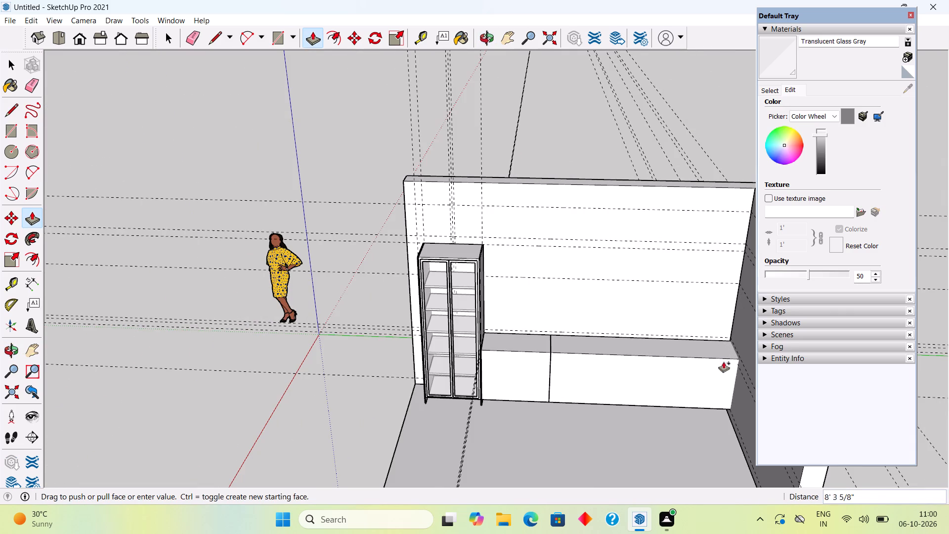
{"action": "middle_click_drag", "start_coordinate": [641, 352], "coordinate": [611, 246]}
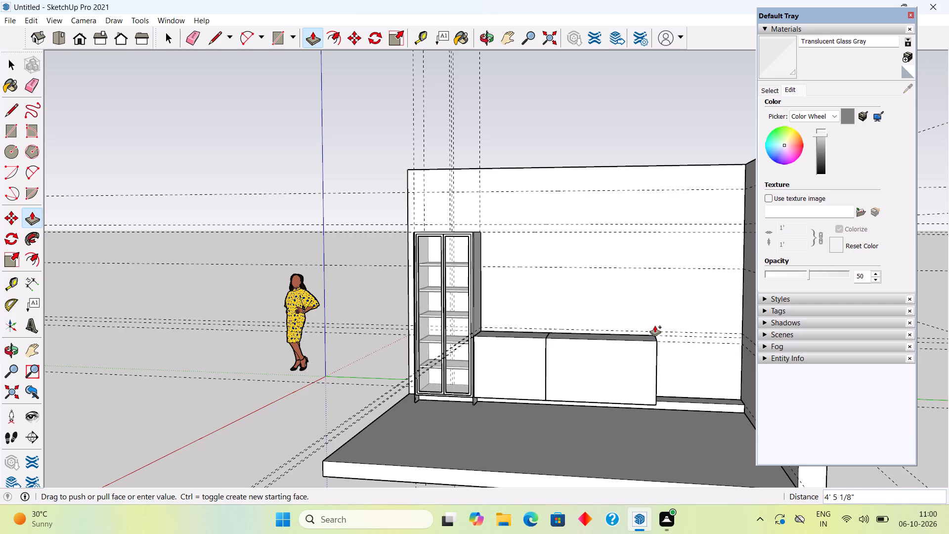
{"action": "type", "text": "3'"}
{"action": "key", "text": "Return"}
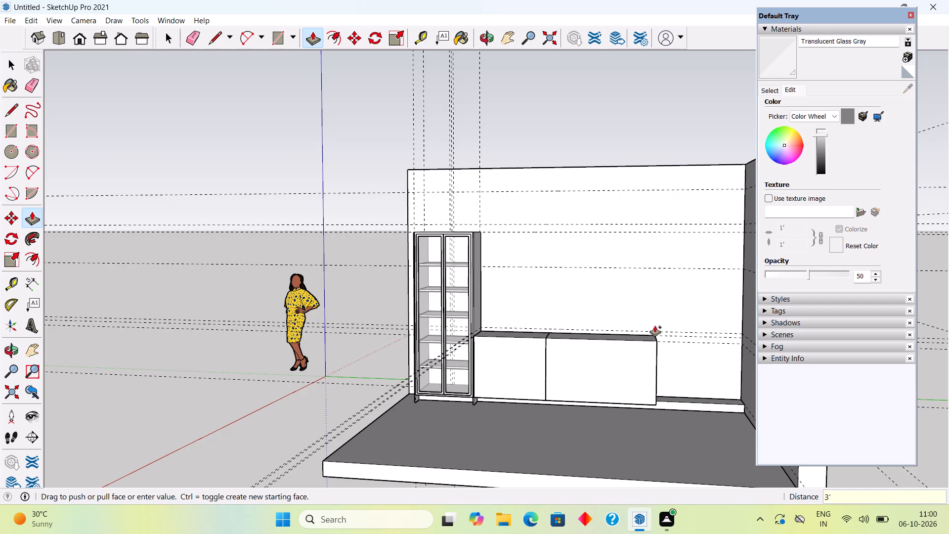
{"action": "middle_click_drag", "start_coordinate": [625, 356], "coordinate": [581, 396]}
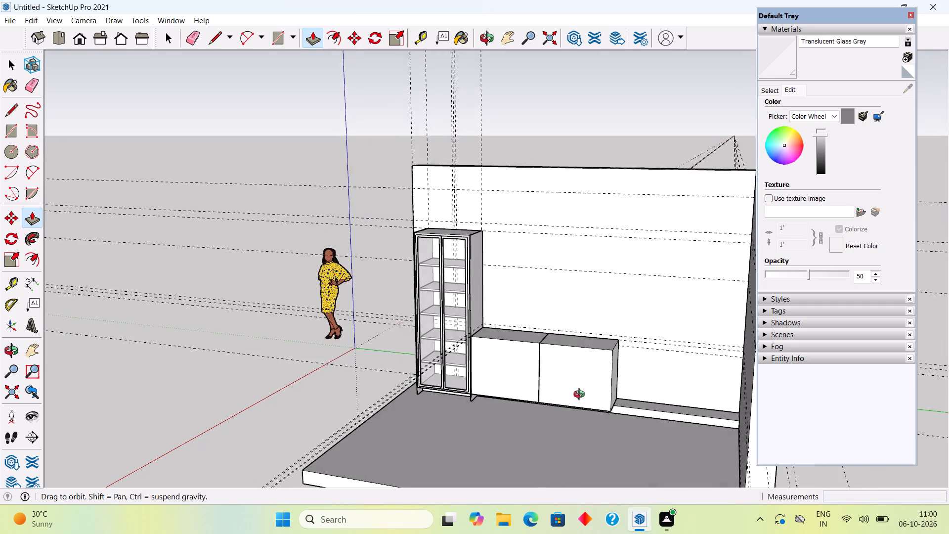
Undo the 3' second low block together with the thin strip on the first block's end.
{"action": "middle_click_drag", "start_coordinate": [581, 396], "coordinate": [562, 407]}
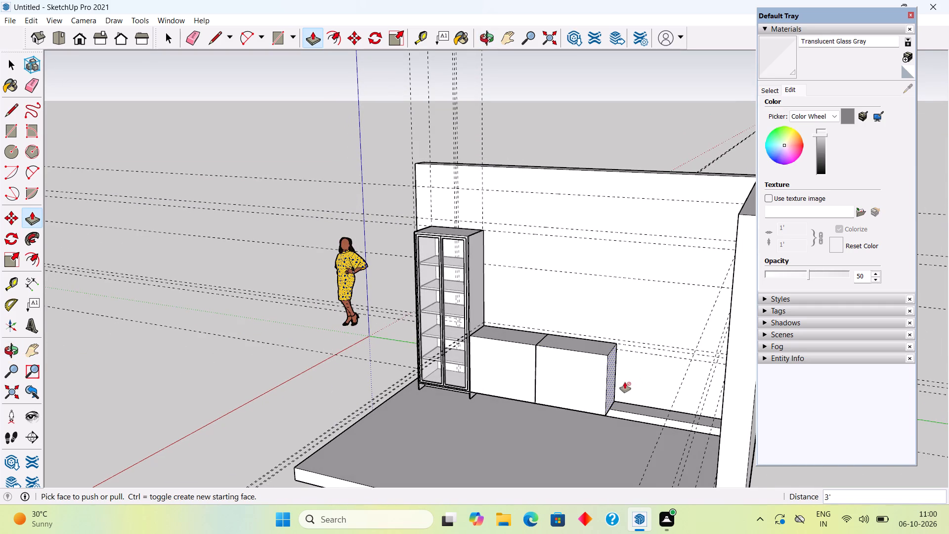
{"action": "left_click", "coordinate": [612, 370]}
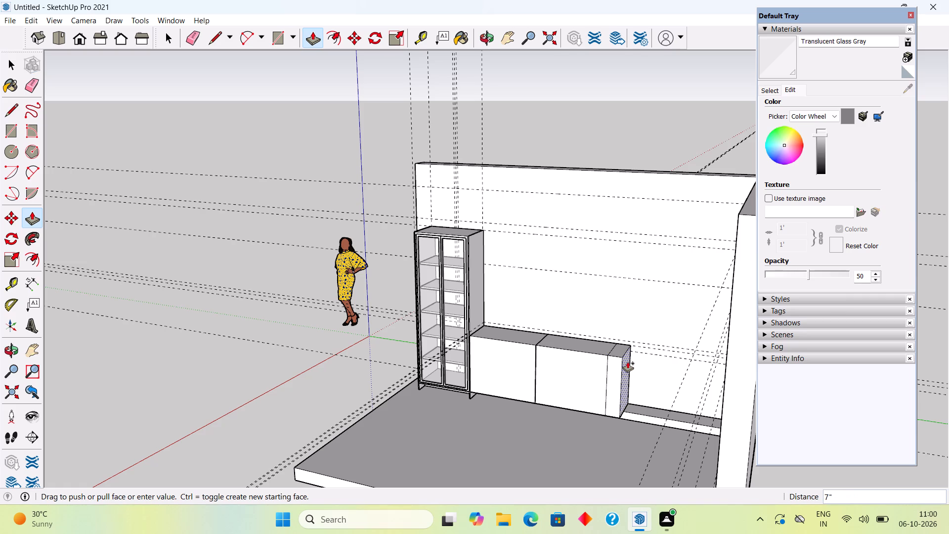
{"action": "key", "text": "ctrl+z"}
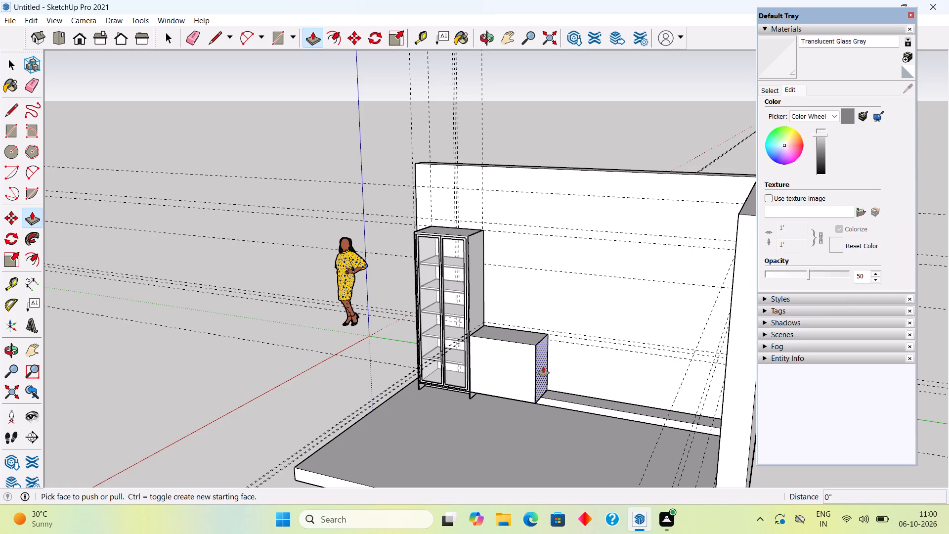
Pull the first low block's end face out by 0.3" as a new section, forming a thin strip.
{"action": "left_click", "coordinate": [543, 366]}
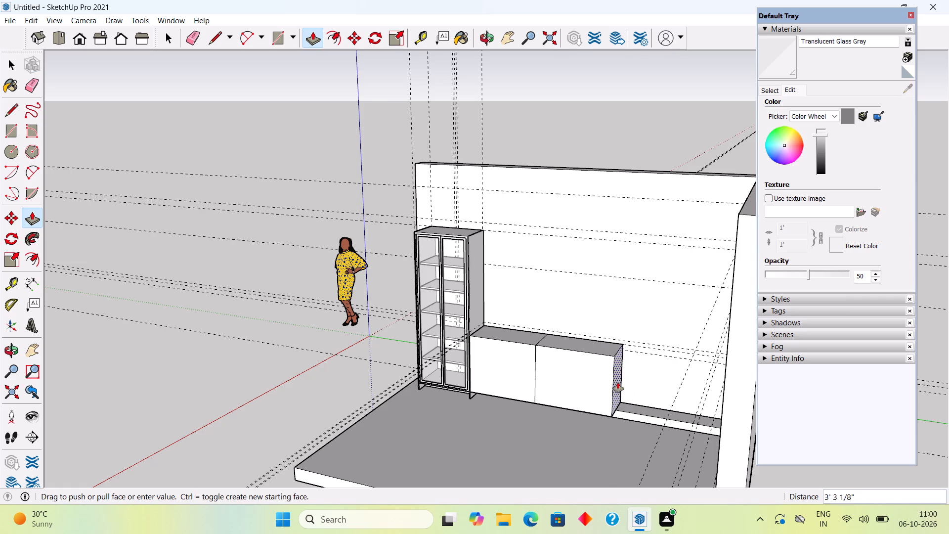
{"action": "scroll", "coordinate": [510, 394], "scroll_direction": "up", "scroll_amount": 16}
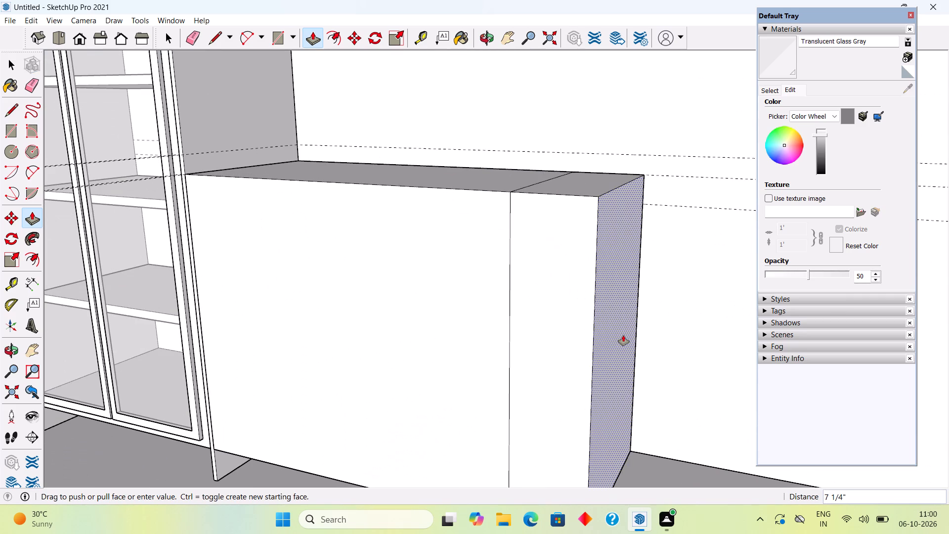
{"action": "type", "text": ".3"}
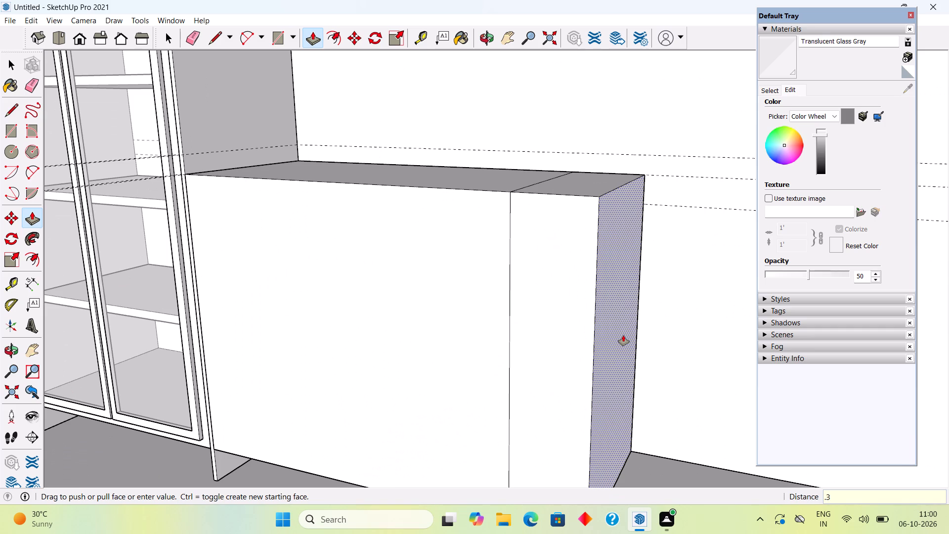
{"action": "key", "text": "shift+quotedbl"}
{"action": "key", "text": "Return"}
Pull the thin strip's end face out by 4' along the plinth as a new section, forming the second low block.
{"action": "left_click", "coordinate": [535, 361]}
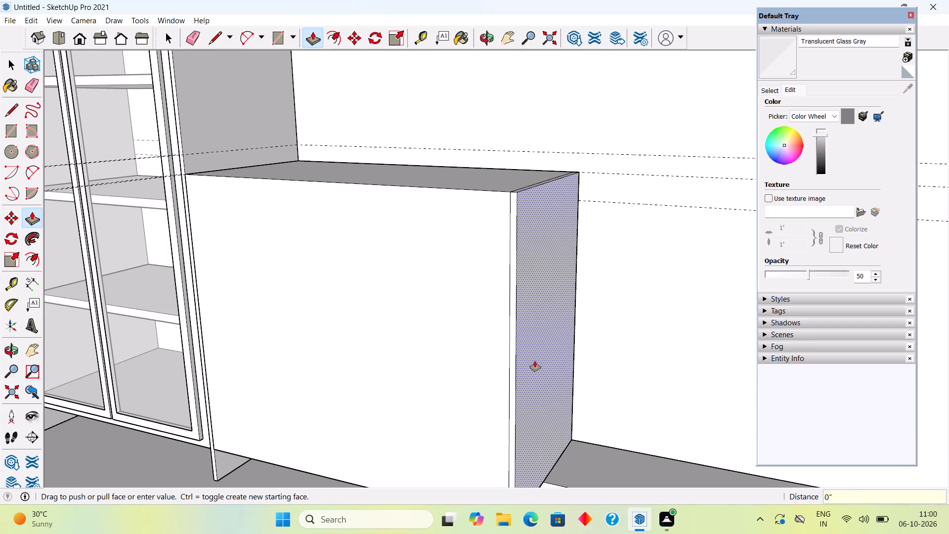
{"action": "scroll", "coordinate": [650, 363], "scroll_direction": "down", "scroll_amount": 3}
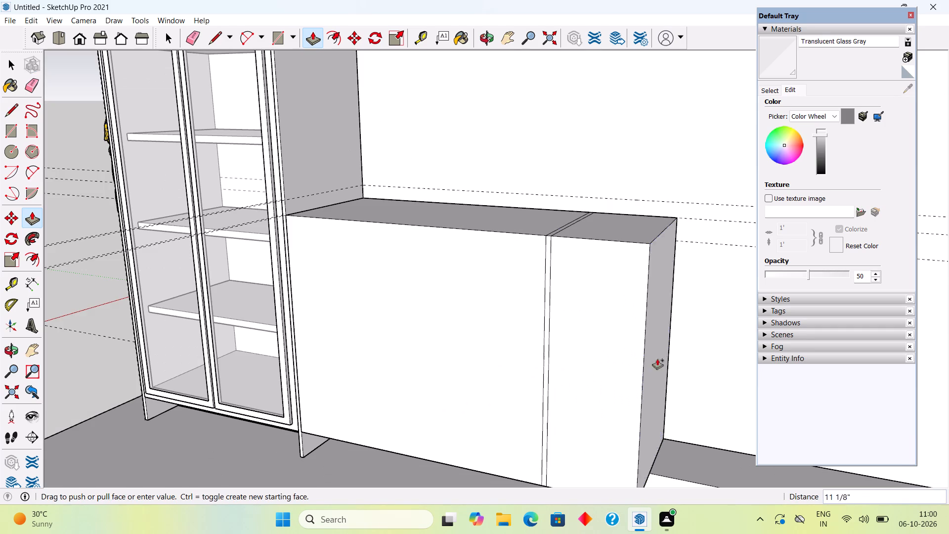
{"action": "scroll", "coordinate": [697, 337], "scroll_direction": "down", "scroll_amount": 8}
{"action": "scroll", "coordinate": [631, 327], "scroll_direction": "down", "scroll_amount": 7}
{"action": "scroll", "coordinate": [536, 310], "scroll_direction": "down", "scroll_amount": 1}
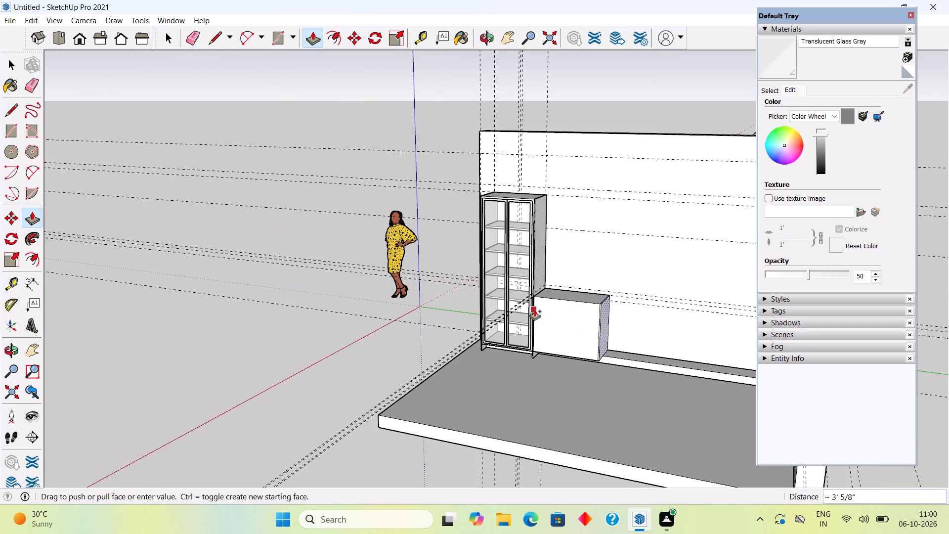
{"action": "scroll", "coordinate": [522, 310], "scroll_direction": "down", "scroll_amount": 5}
{"action": "middle_click_drag", "start_coordinate": [657, 289], "coordinate": [718, 305]}
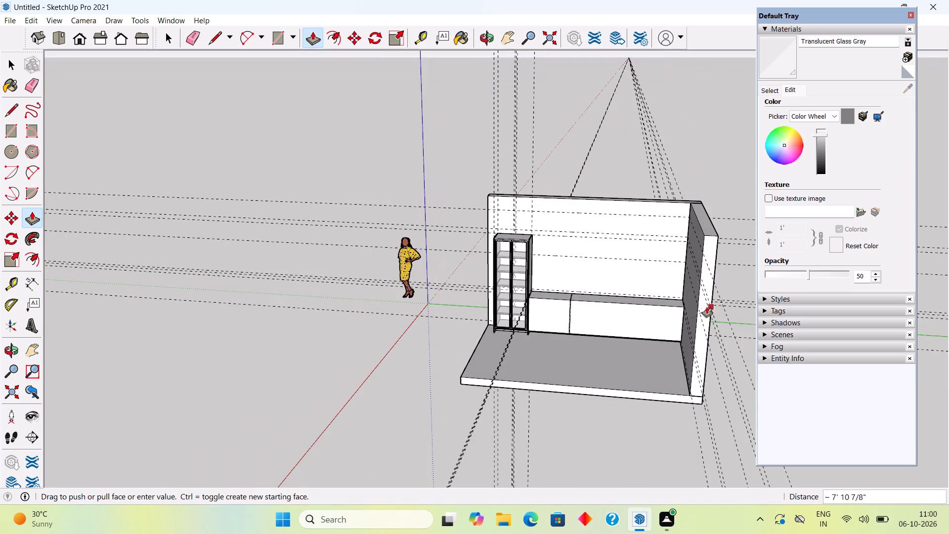
{"action": "middle_click_drag", "start_coordinate": [629, 306], "coordinate": [633, 299]}
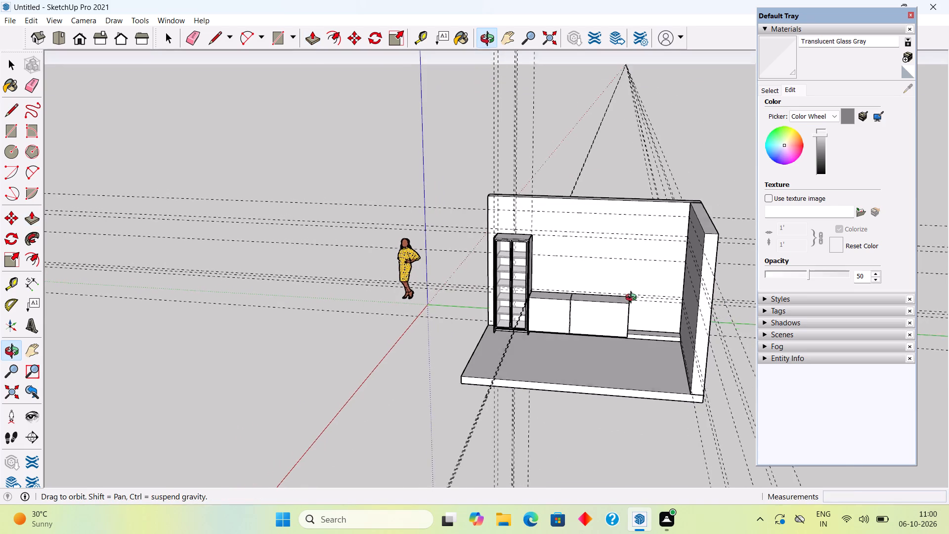
{"action": "middle_click_drag", "start_coordinate": [633, 299], "coordinate": [641, 286]}
{"action": "scroll", "coordinate": [629, 294], "scroll_direction": "up", "scroll_amount": 11}
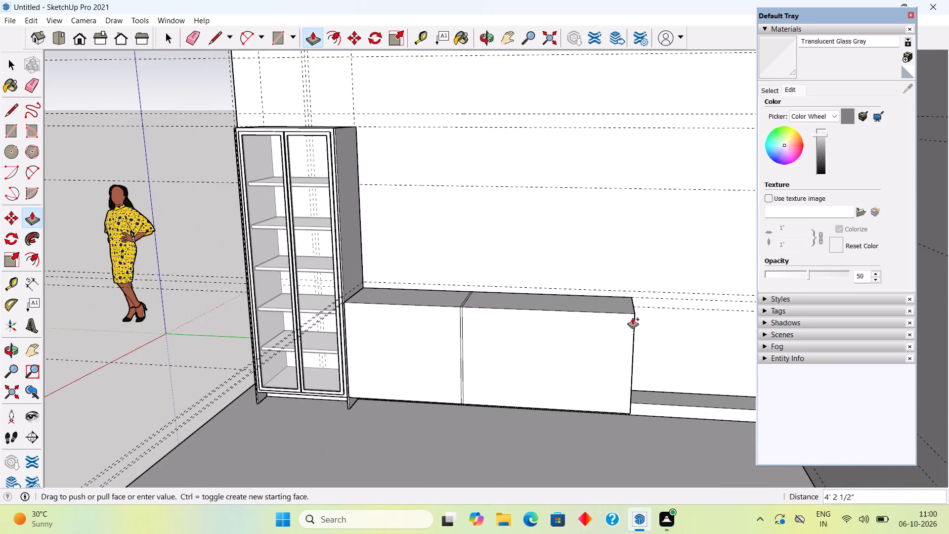
{"action": "scroll", "coordinate": [633, 318], "scroll_direction": "up", "scroll_amount": 2}
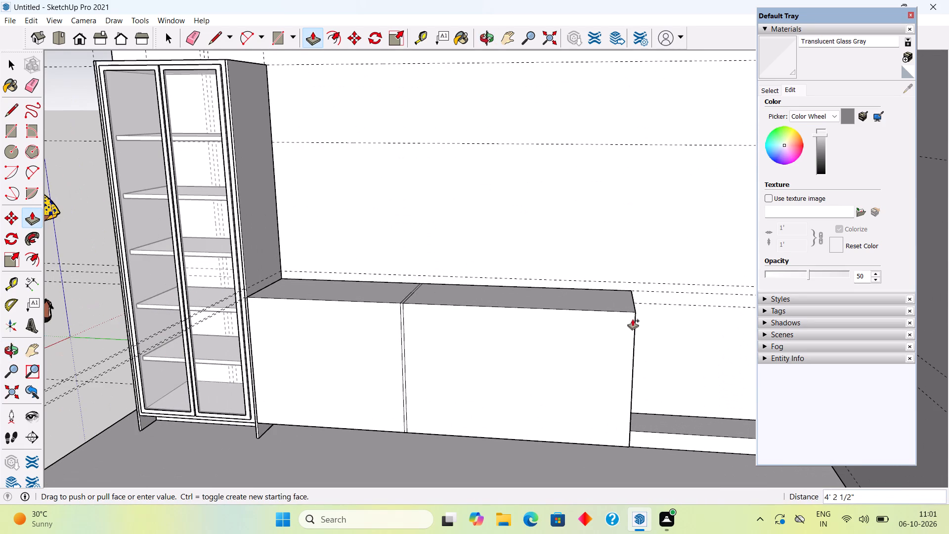
{"action": "type", "text": "4'"}
{"action": "key", "text": "Return"}
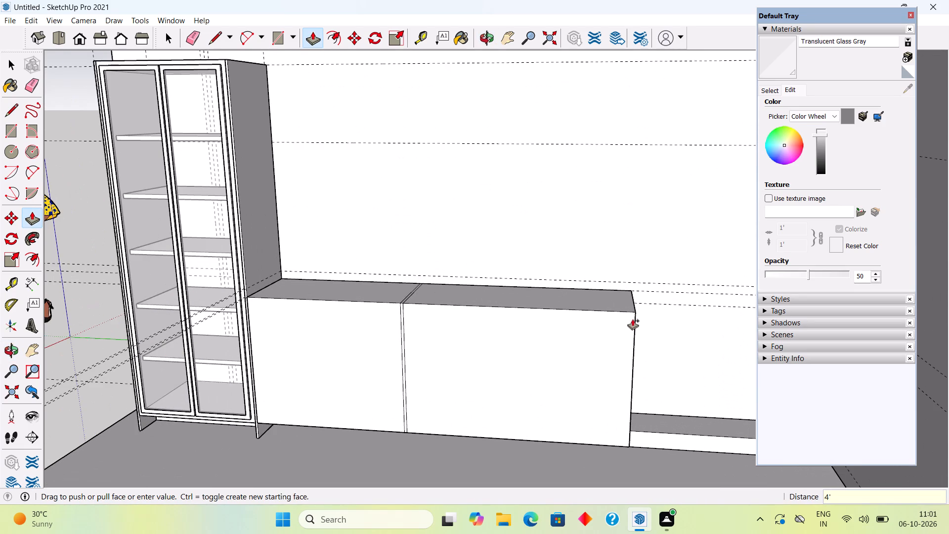
Pull the second low block's end face out by 0.3" as a new section, forming another thin strip.
{"action": "middle_click_drag", "start_coordinate": [576, 341], "coordinate": [415, 343]}
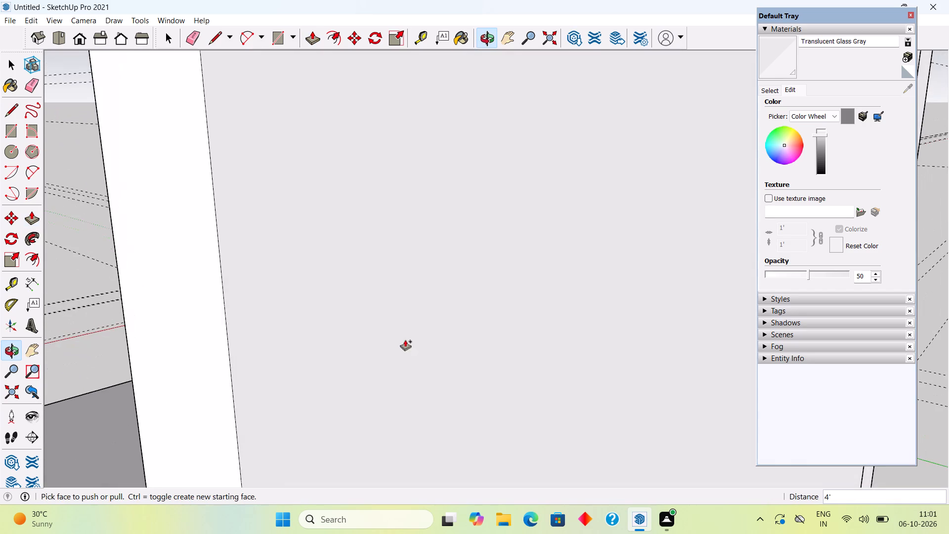
{"action": "middle_click_drag", "start_coordinate": [511, 368], "coordinate": [805, 423]}
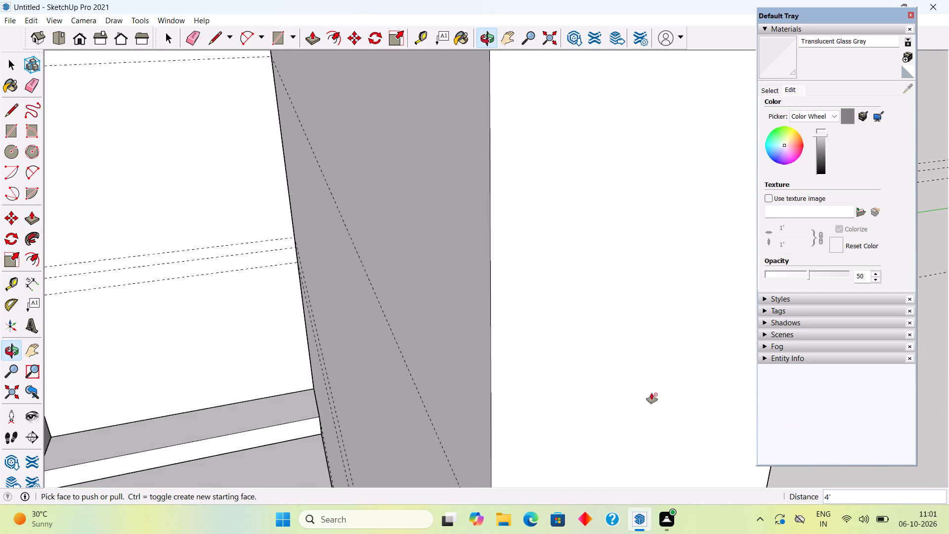
{"action": "scroll", "coordinate": [302, 365], "scroll_direction": "down", "scroll_amount": 12}
{"action": "scroll", "coordinate": [154, 353], "scroll_direction": "up", "scroll_amount": 6}
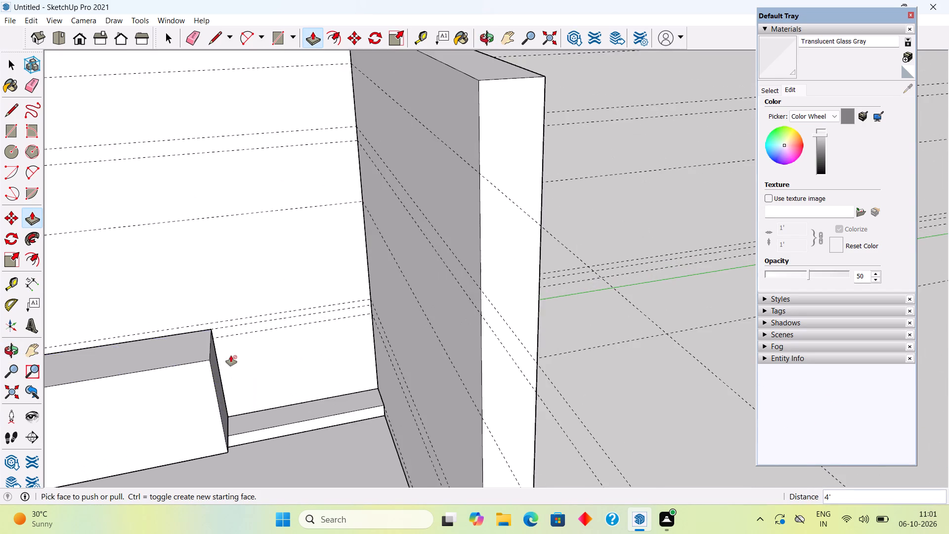
{"action": "scroll", "coordinate": [231, 356], "scroll_direction": "up", "scroll_amount": 10}
{"action": "left_click", "coordinate": [200, 388]}
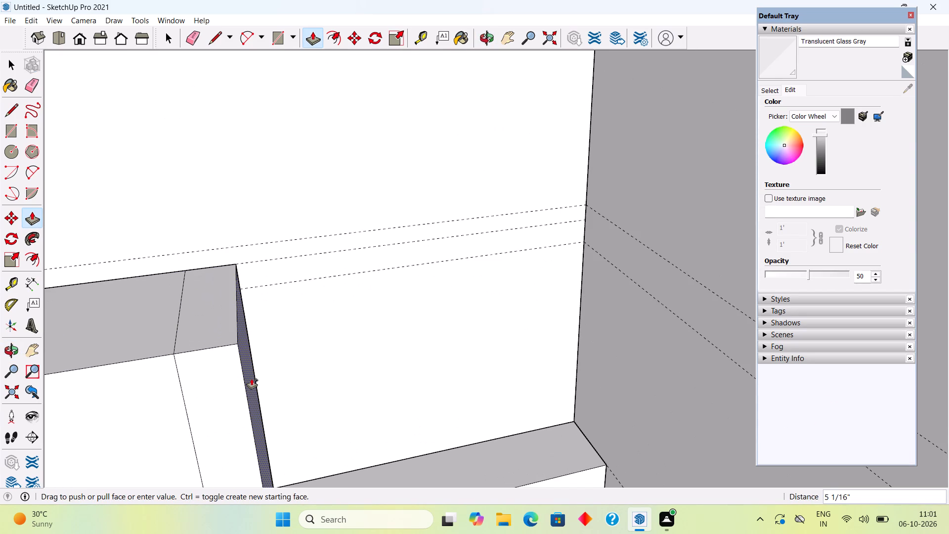
{"action": "type", "text": ".3\""}
{"action": "key", "text": "Return"}
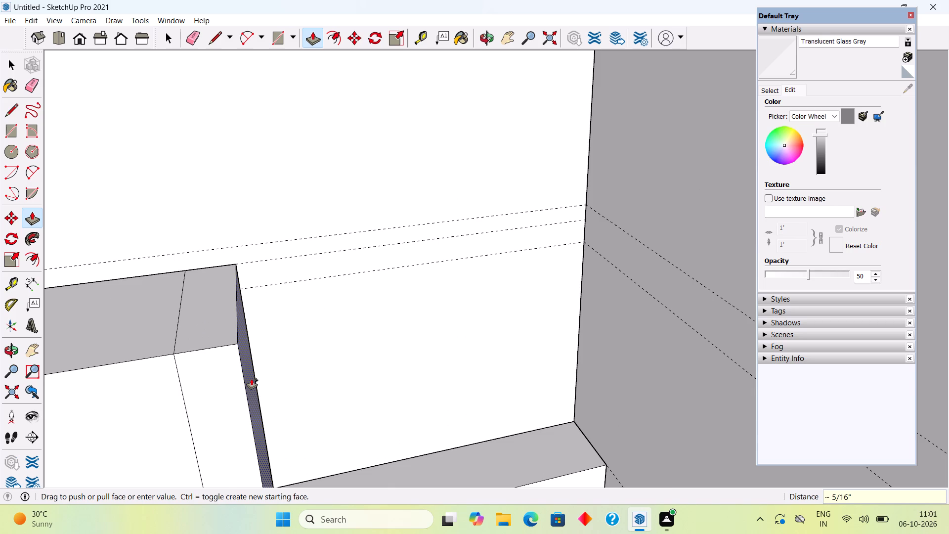
Pull the second strip's end face out about 3' 10 5/8" to the side wall, forming the third low block.
{"action": "left_click", "coordinate": [205, 376]}
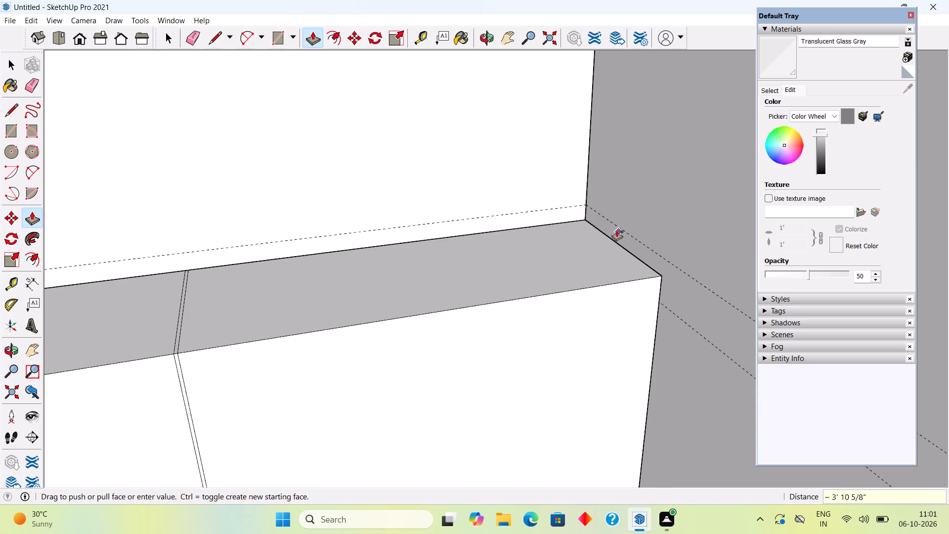
{"action": "left_click", "coordinate": [583, 209]}
Group the whole connected run of three low blocks and two thin strips.
{"action": "scroll", "coordinate": [592, 259], "scroll_direction": "down", "scroll_amount": 16}
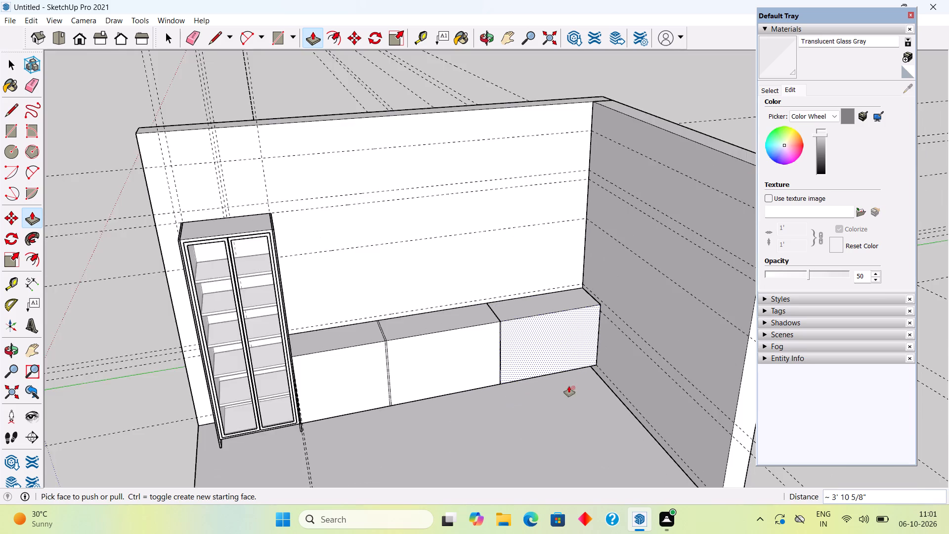
{"action": "scroll", "coordinate": [569, 386], "scroll_direction": "down", "scroll_amount": 4}
{"action": "middle_click_drag", "start_coordinate": [519, 377], "coordinate": [408, 298]}
{"action": "scroll", "coordinate": [491, 448], "scroll_direction": "up", "scroll_amount": 5}
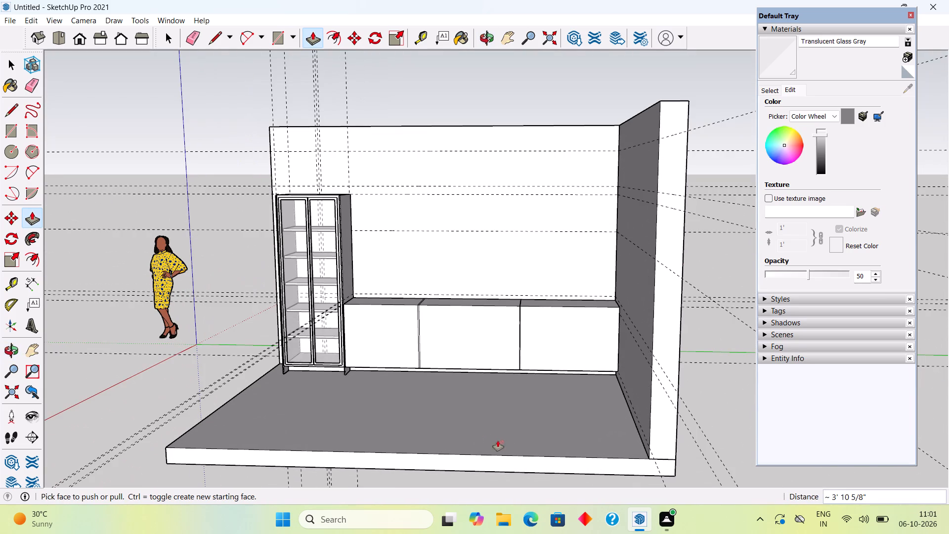
{"action": "scroll", "coordinate": [613, 363], "scroll_direction": "up", "scroll_amount": 3}
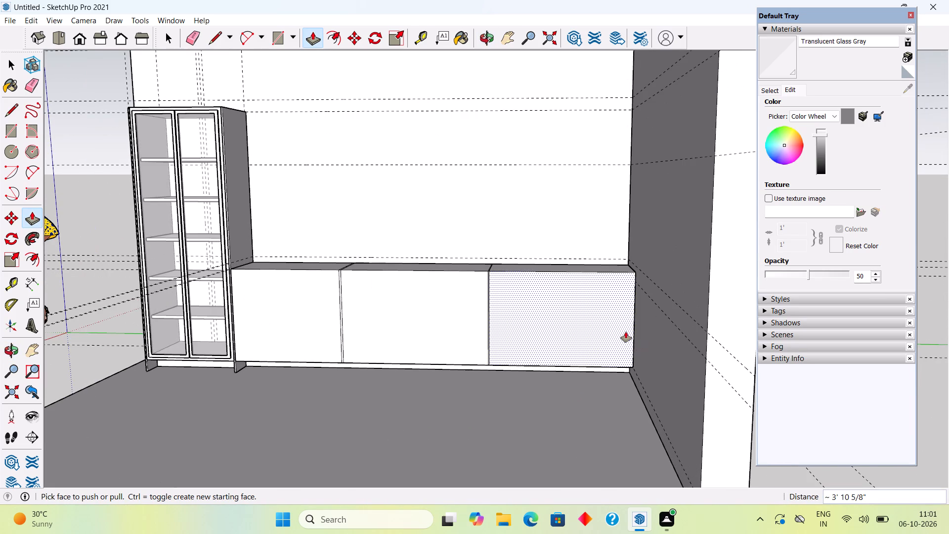
{"action": "key", "text": "space"}
{"action": "scroll", "coordinate": [278, 347], "scroll_direction": "up", "scroll_amount": 3}
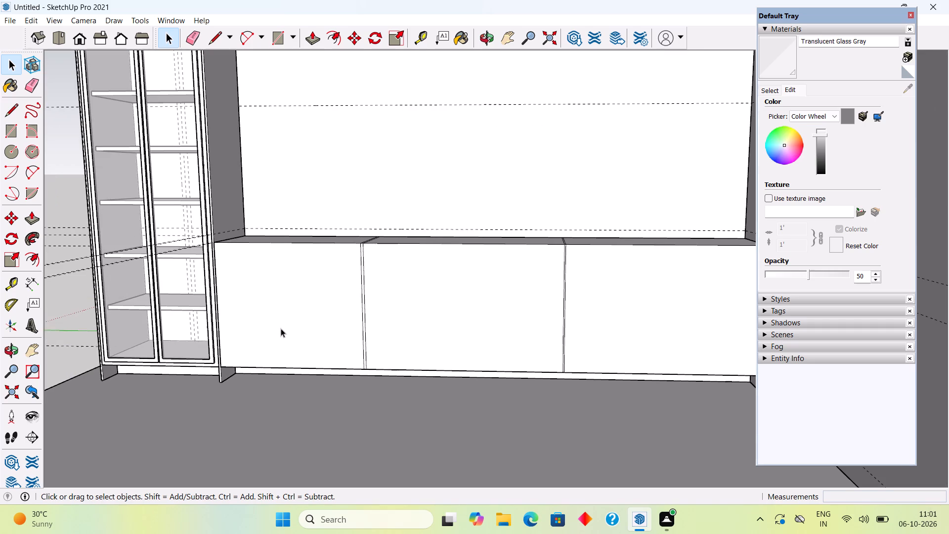
{"action": "middle_click_drag", "start_coordinate": [282, 328], "coordinate": [385, 316]}
{"action": "scroll", "coordinate": [337, 378], "scroll_direction": "up", "scroll_amount": 2}
{"action": "middle_click_drag", "start_coordinate": [319, 357], "coordinate": [334, 288]}
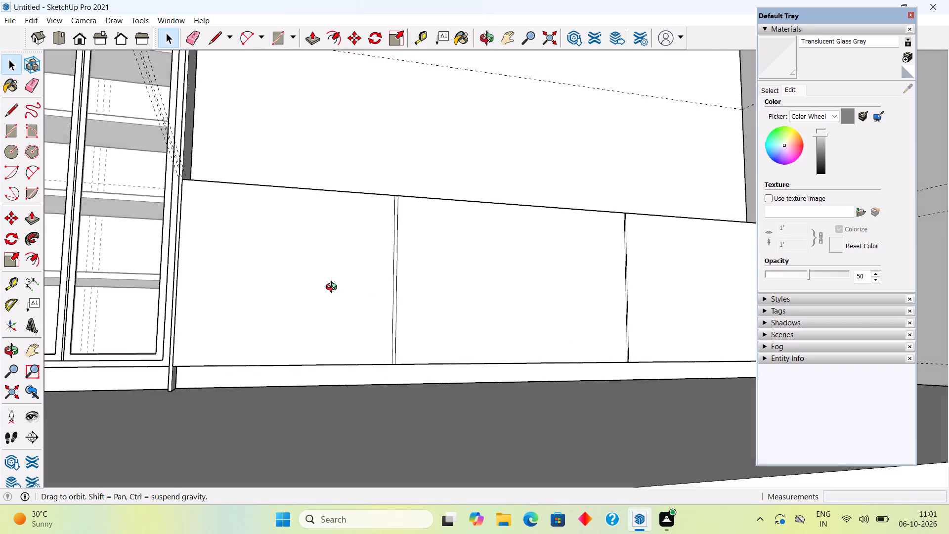
{"action": "middle_click_drag", "start_coordinate": [334, 288], "coordinate": [395, 314]}
{"action": "middle_click_drag", "start_coordinate": [304, 336], "coordinate": [358, 333]}
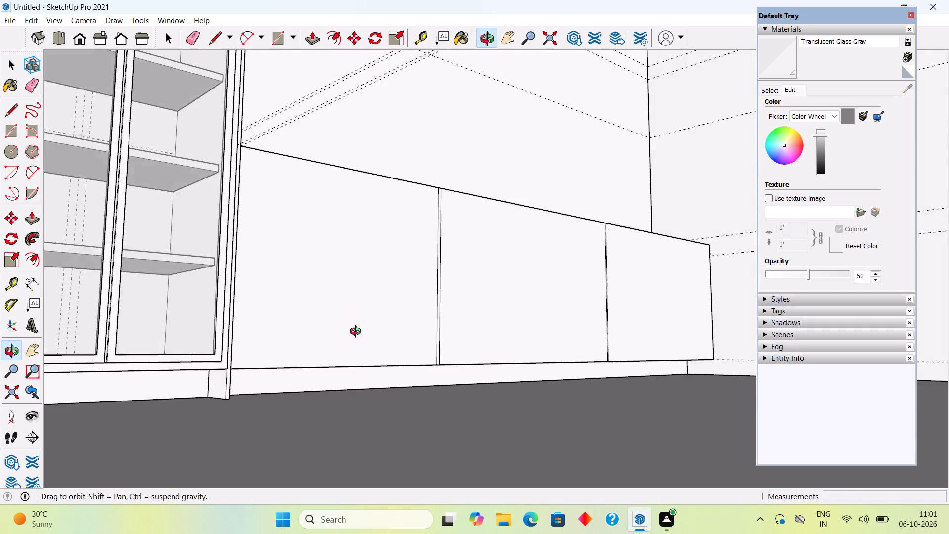
{"action": "middle_click_drag", "start_coordinate": [358, 333], "coordinate": [364, 349]}
{"action": "scroll", "coordinate": [342, 450], "scroll_direction": "up", "scroll_amount": 4}
{"action": "scroll", "coordinate": [316, 395], "scroll_direction": "up", "scroll_amount": 1}
{"action": "middle_click_drag", "start_coordinate": [315, 395], "coordinate": [269, 350]}
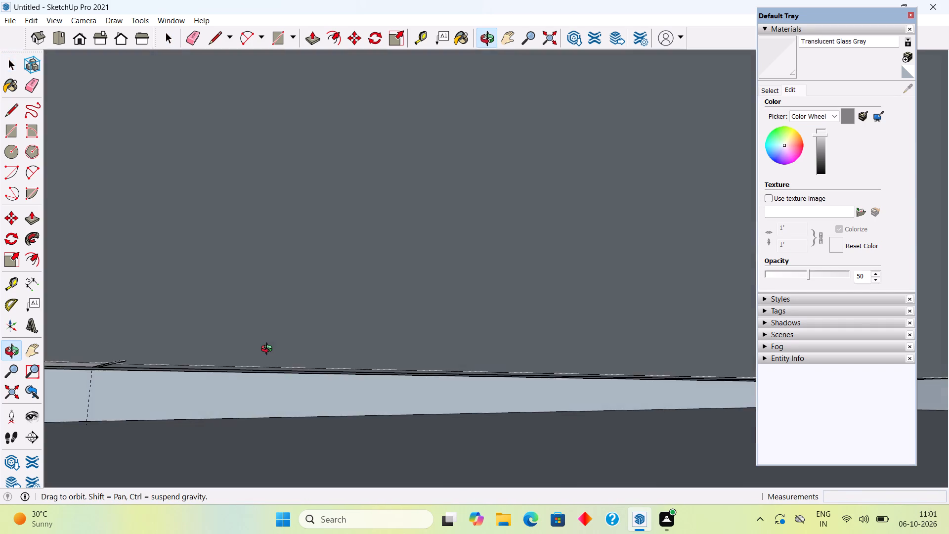
{"action": "middle_click_drag", "start_coordinate": [269, 350], "coordinate": [240, 412]}
{"action": "scroll", "coordinate": [234, 408], "scroll_direction": "down", "scroll_amount": 6}
{"action": "middle_click_drag", "start_coordinate": [272, 363], "coordinate": [228, 403]}
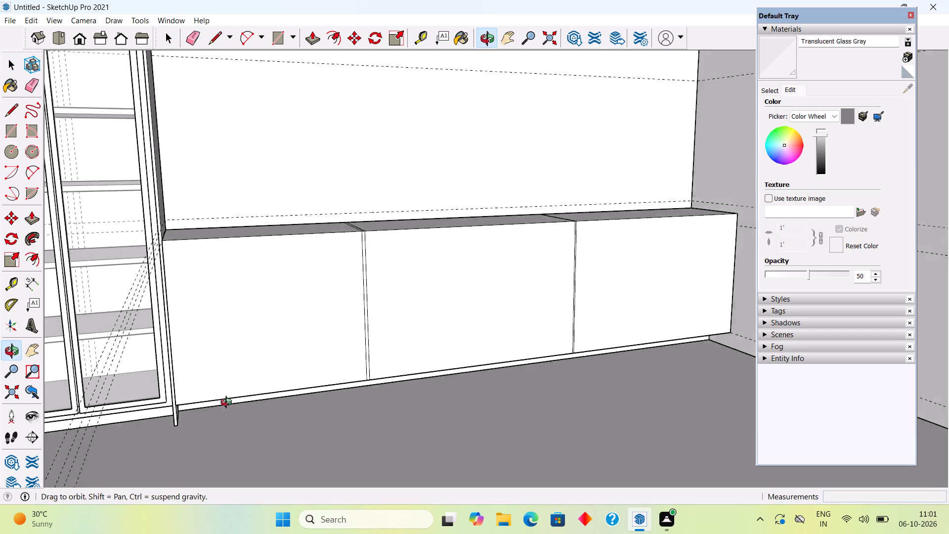
{"action": "middle_click_drag", "start_coordinate": [228, 403], "coordinate": [211, 409]}
{"action": "triple_click", "coordinate": [265, 339]}
{"action": "right_click", "coordinate": [269, 338]}
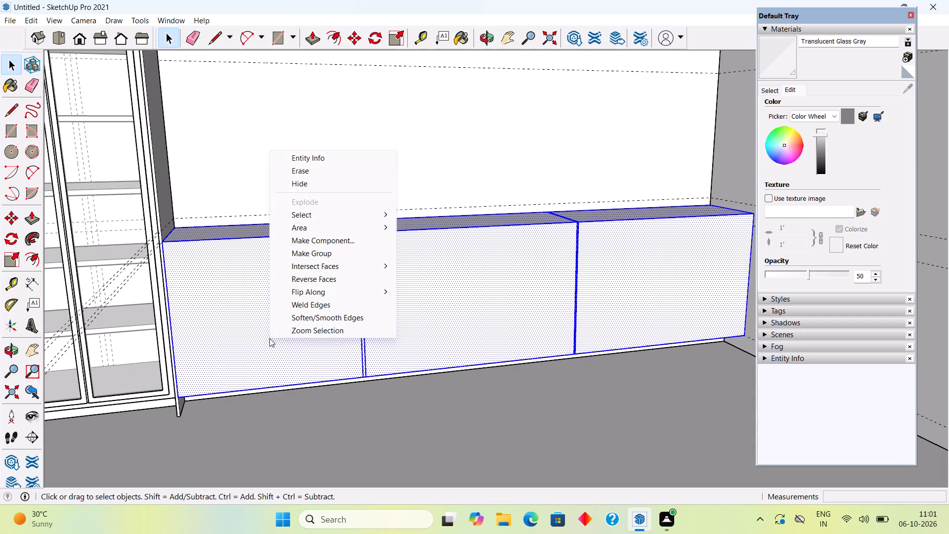
{"action": "left_click", "coordinate": [299, 255]}
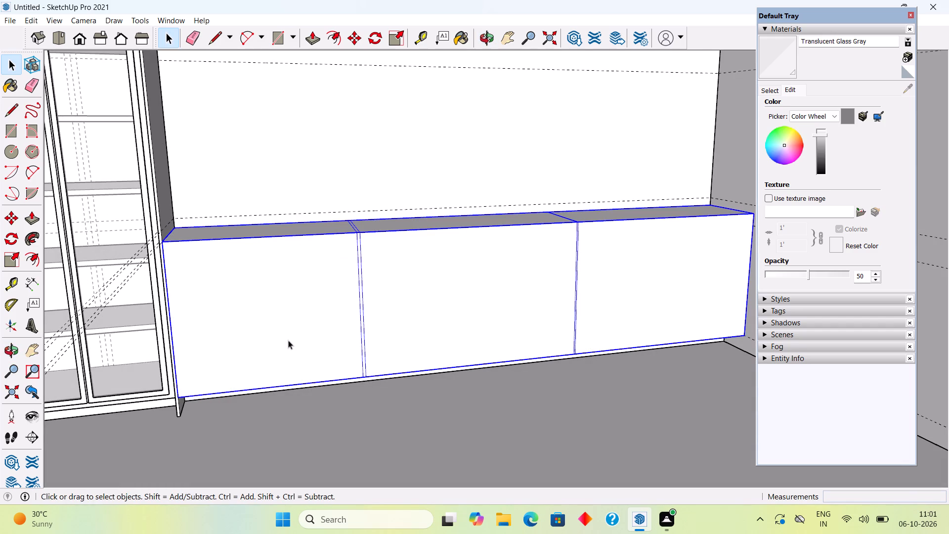
{"action": "left_click", "coordinate": [240, 343]}
{"action": "scroll", "coordinate": [240, 343], "scroll_direction": "down", "scroll_amount": 8}
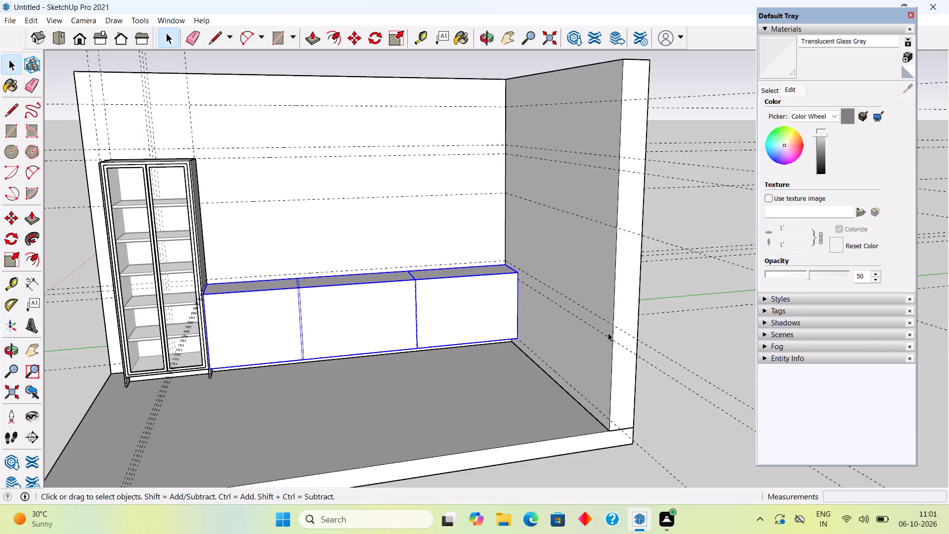
{"action": "left_click", "coordinate": [715, 314]}
Draw a vertical 2' 7" line down the middle of the first low block's front, from bottom edge to top edge.
{"action": "scroll", "coordinate": [248, 349], "scroll_direction": "up", "scroll_amount": 4}
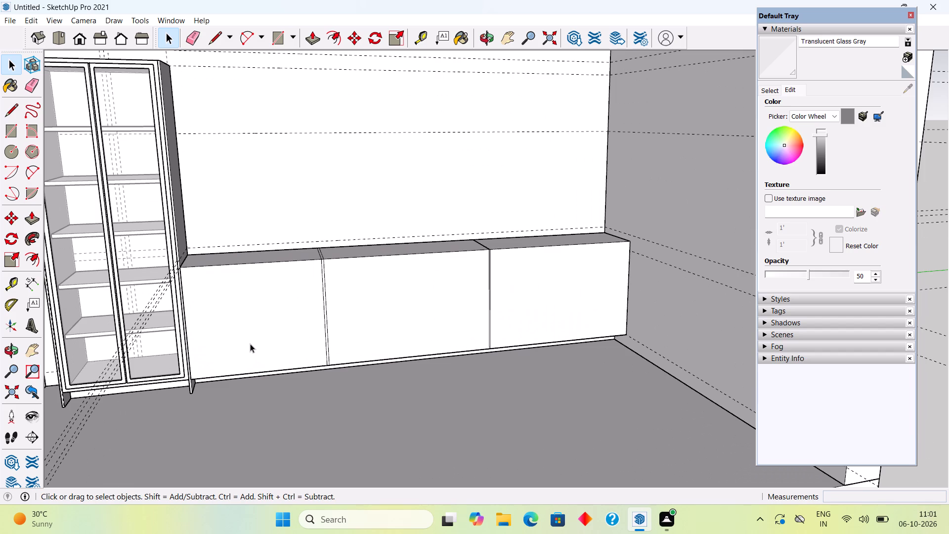
{"action": "key", "text": "l"}
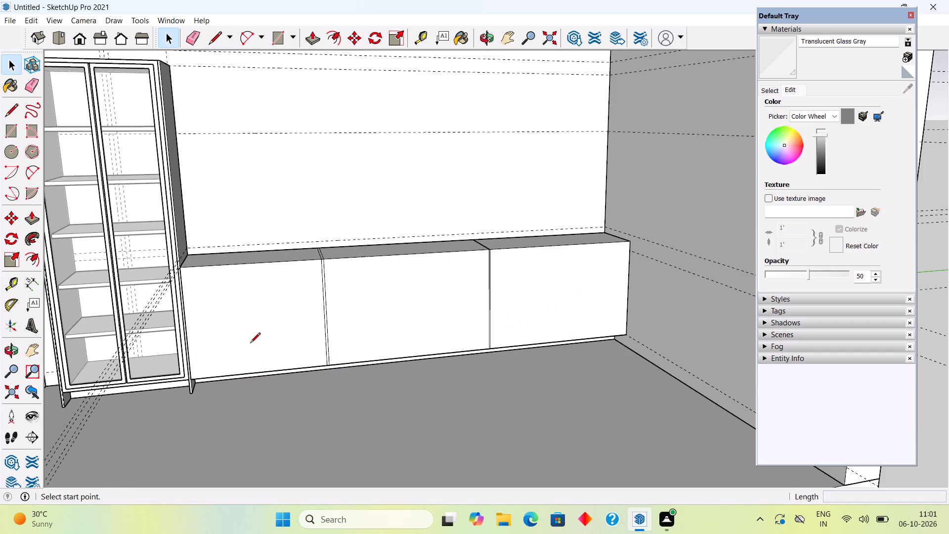
{"action": "left_click", "coordinate": [262, 374]}
{"action": "left_click", "coordinate": [251, 265]}
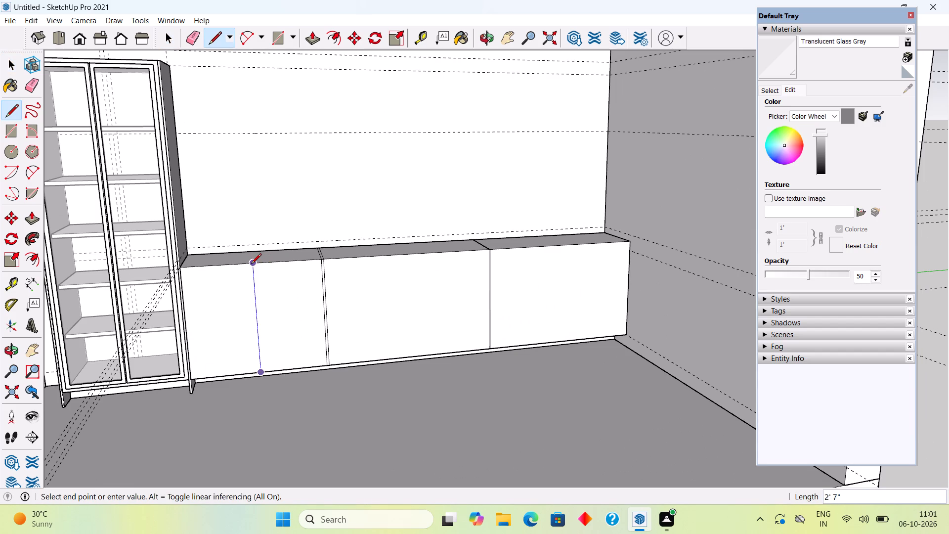
{"action": "key", "text": "space"}
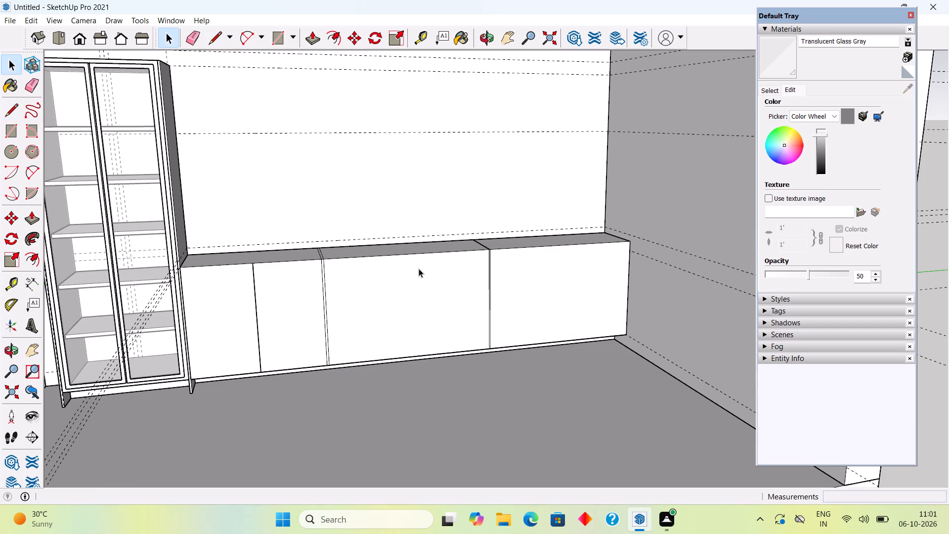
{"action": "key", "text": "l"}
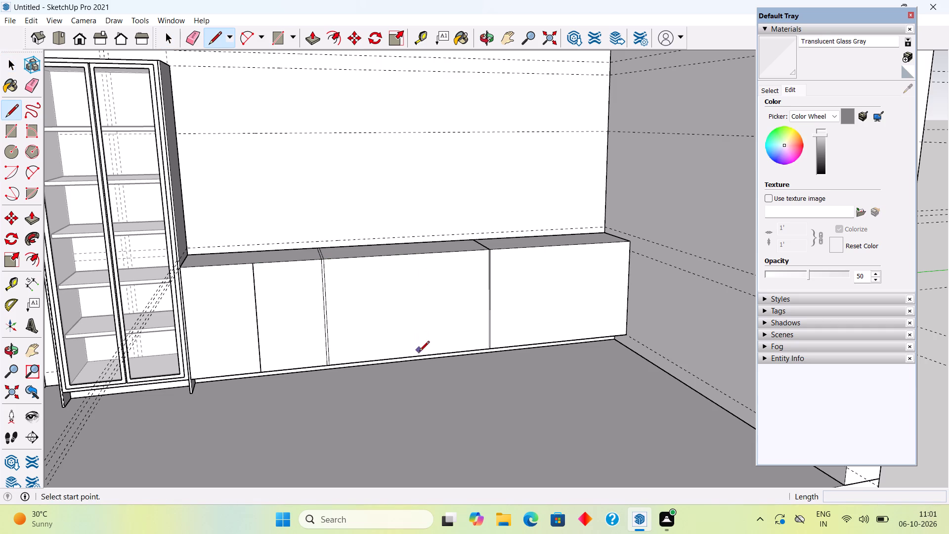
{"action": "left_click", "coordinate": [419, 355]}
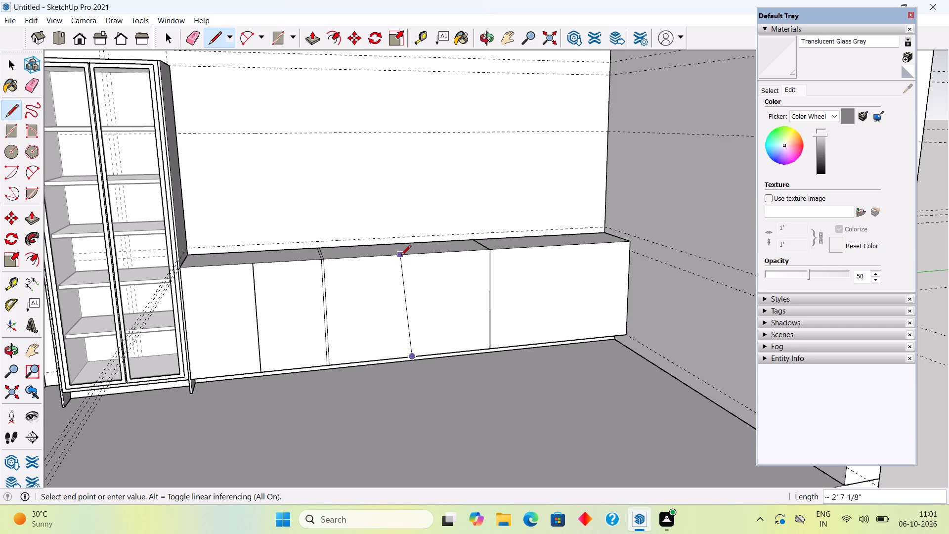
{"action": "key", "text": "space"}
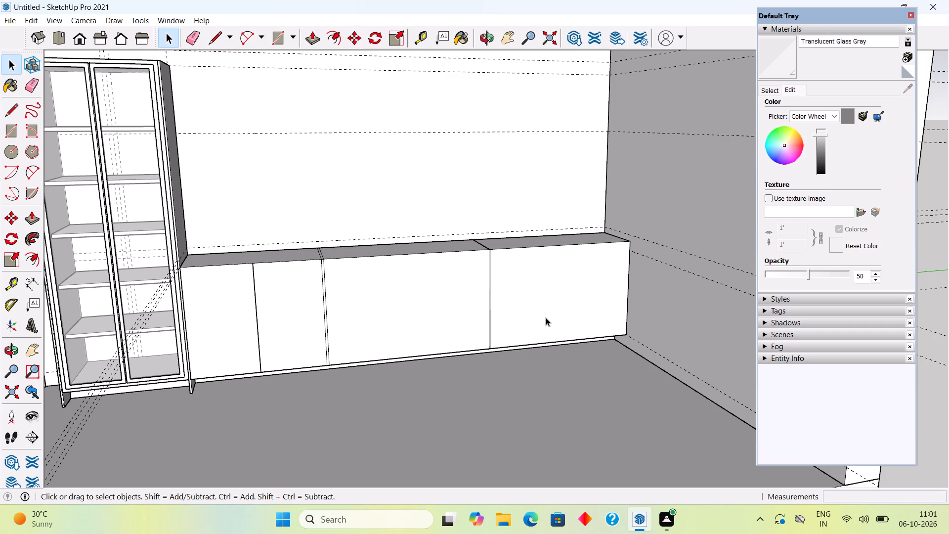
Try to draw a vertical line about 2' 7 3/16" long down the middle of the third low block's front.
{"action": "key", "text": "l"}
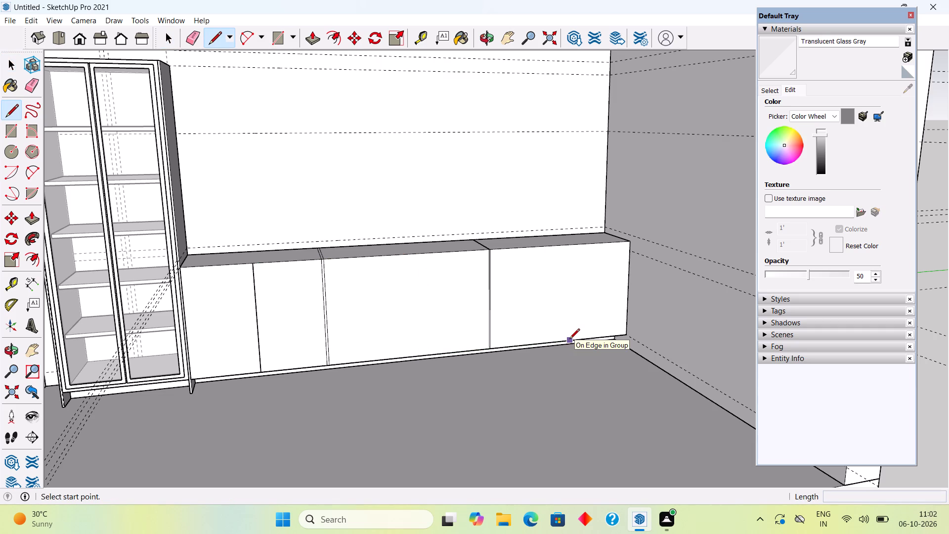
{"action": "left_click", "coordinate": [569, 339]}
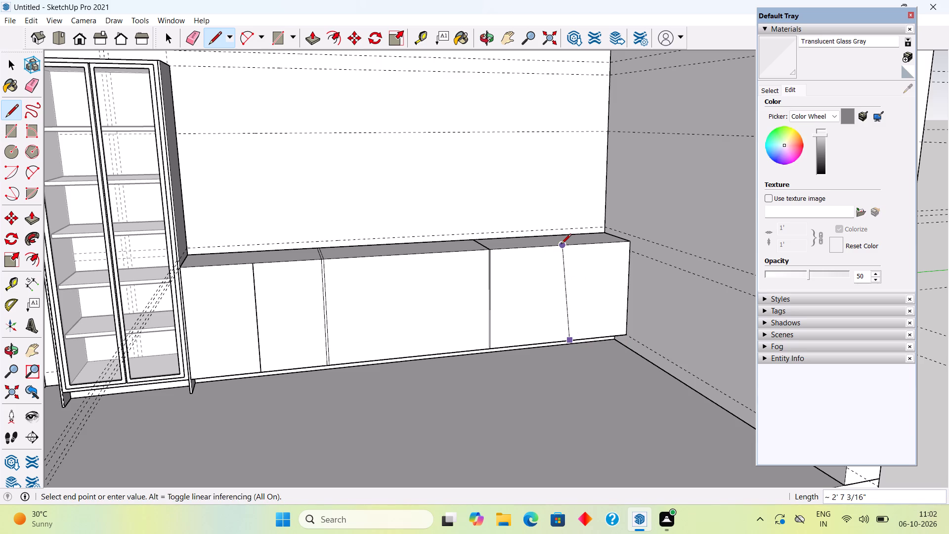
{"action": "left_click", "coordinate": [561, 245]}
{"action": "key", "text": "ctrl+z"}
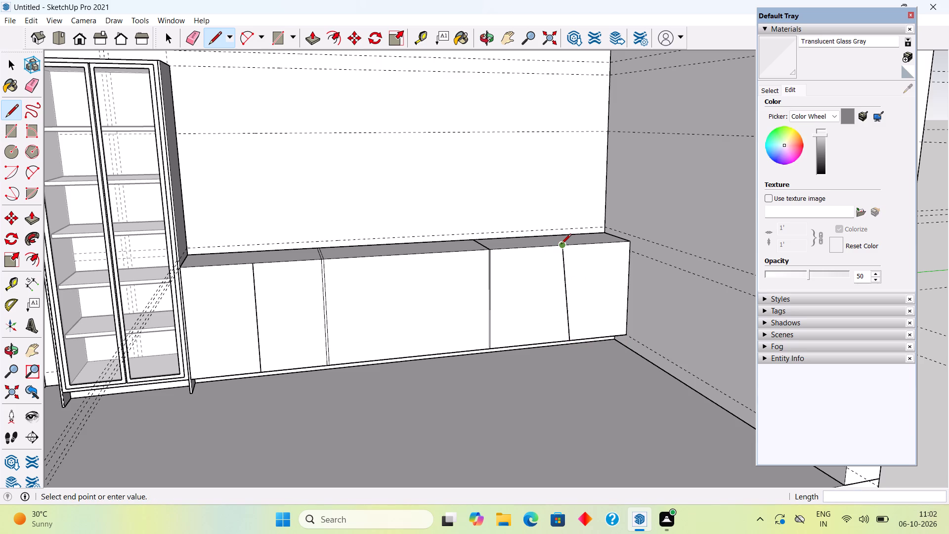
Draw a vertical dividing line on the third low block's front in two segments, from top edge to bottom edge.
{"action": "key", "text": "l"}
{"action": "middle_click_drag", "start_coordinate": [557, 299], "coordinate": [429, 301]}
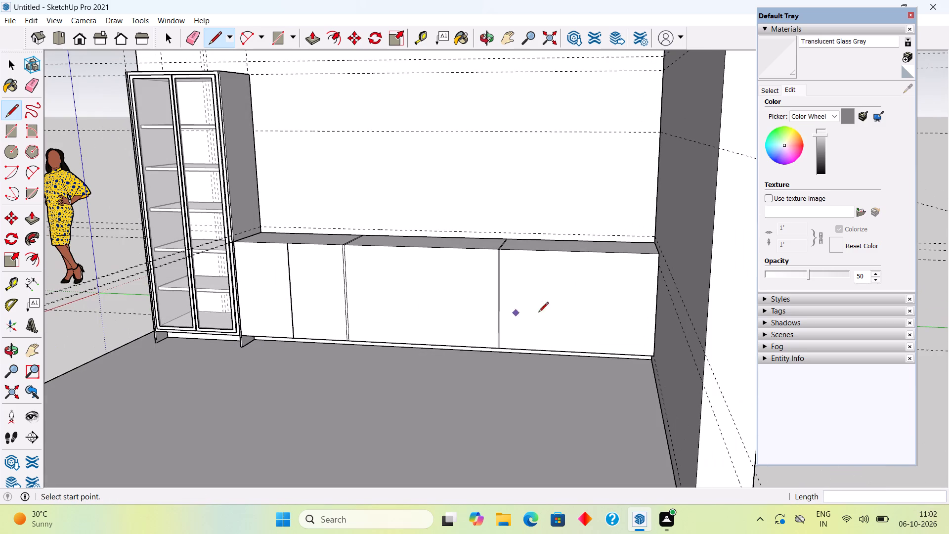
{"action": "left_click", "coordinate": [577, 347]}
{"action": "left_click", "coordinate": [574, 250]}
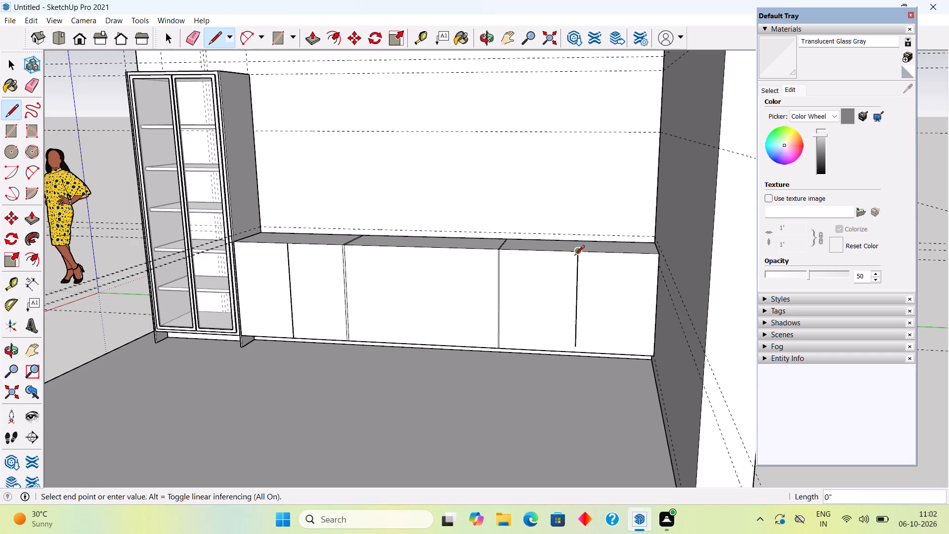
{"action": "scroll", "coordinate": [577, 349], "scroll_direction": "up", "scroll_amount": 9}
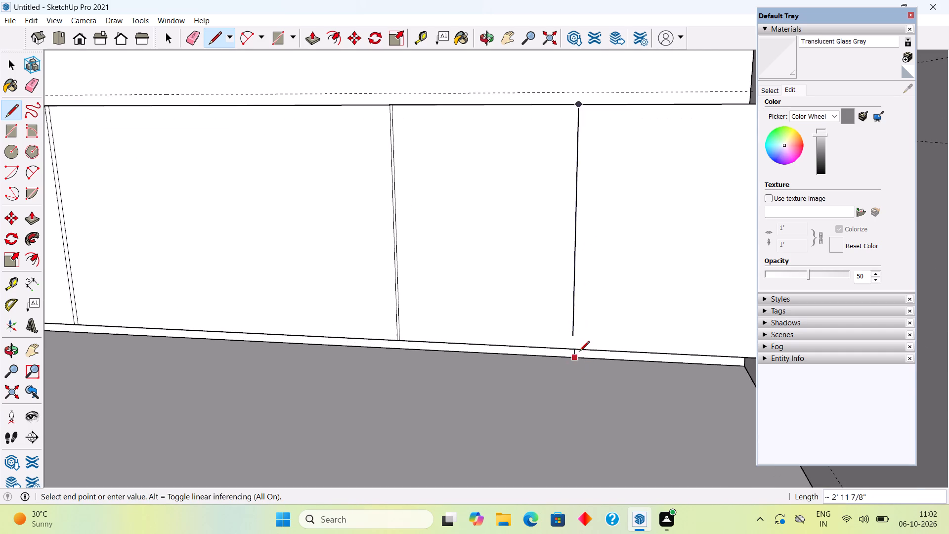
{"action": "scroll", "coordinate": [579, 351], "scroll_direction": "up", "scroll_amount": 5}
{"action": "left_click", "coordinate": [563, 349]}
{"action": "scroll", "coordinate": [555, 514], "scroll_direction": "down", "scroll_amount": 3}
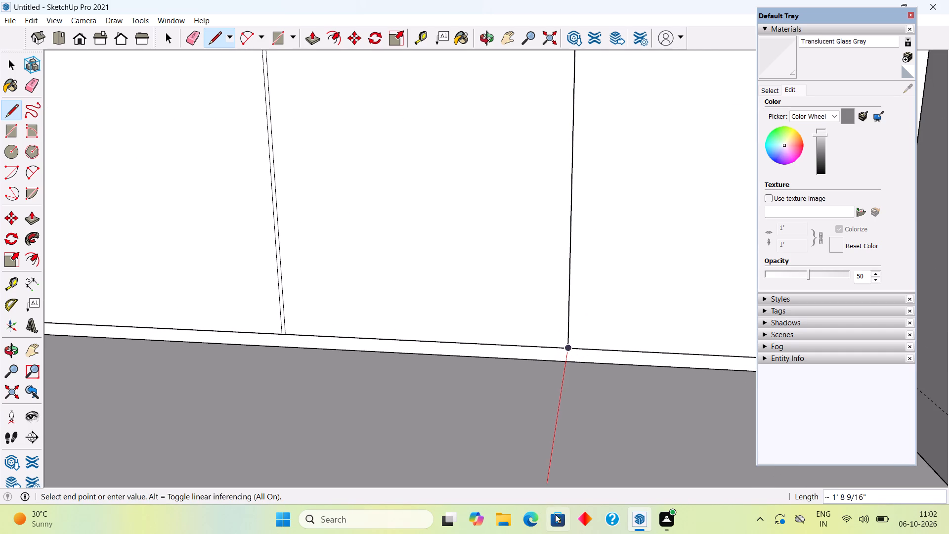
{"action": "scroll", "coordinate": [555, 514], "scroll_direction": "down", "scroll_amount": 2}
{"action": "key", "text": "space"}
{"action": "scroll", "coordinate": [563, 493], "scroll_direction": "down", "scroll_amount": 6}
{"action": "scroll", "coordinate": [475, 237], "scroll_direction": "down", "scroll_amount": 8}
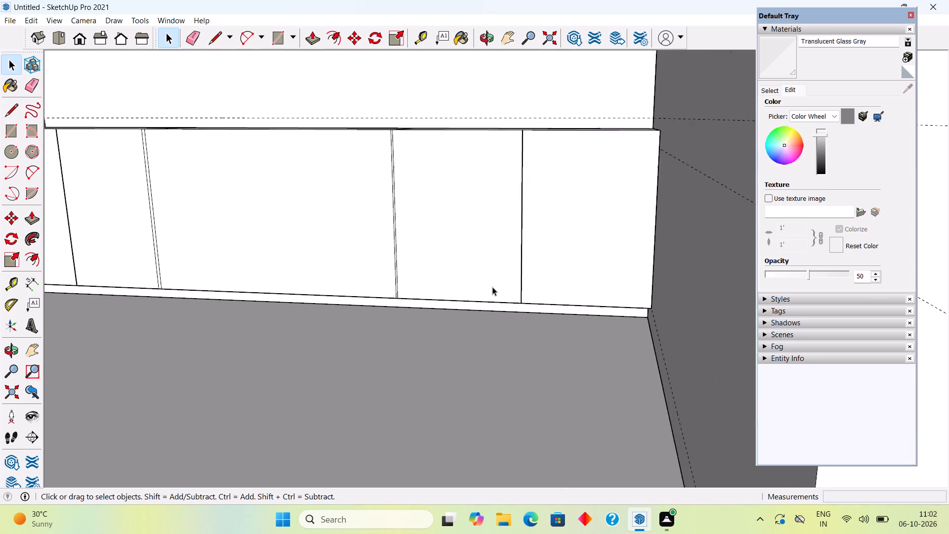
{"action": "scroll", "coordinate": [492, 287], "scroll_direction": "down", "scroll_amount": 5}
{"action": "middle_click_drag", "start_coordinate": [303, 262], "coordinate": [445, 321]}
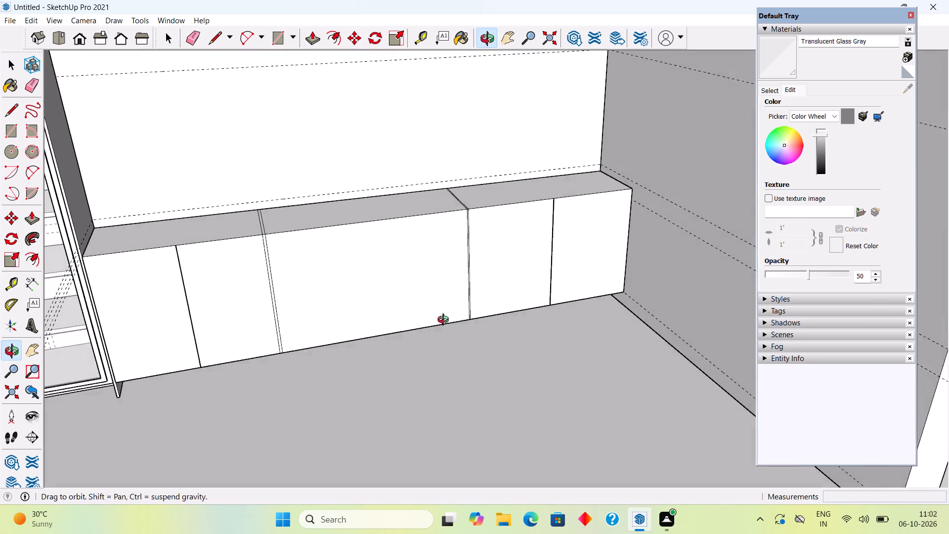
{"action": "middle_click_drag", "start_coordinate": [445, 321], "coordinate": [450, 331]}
Undo the dividing lines drawn on the fronts of the third and first low blocks.
{"action": "key", "text": "ctrl+z"}
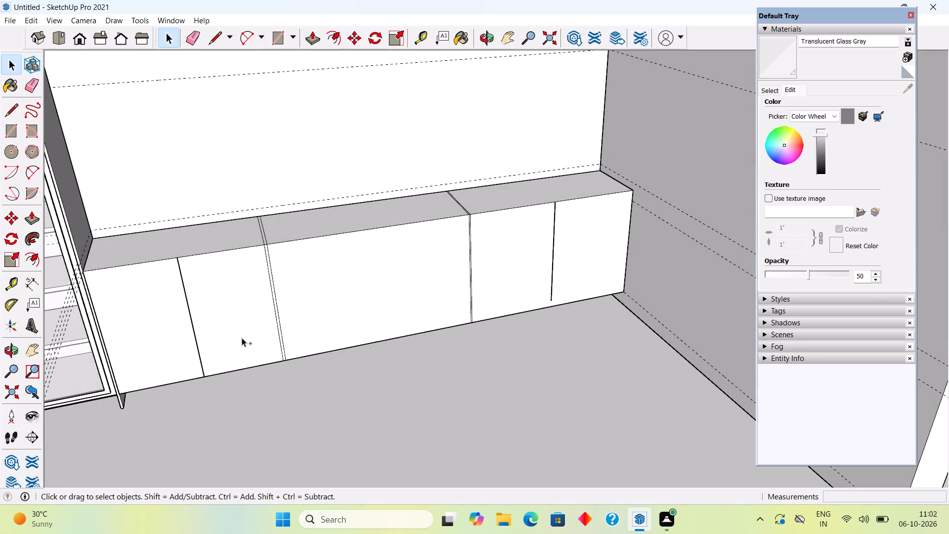
{"action": "key", "text": "ctrl+z"}
{"action": "key", "text": "ctrl+z"}
Open the low cabinet group for editing and select all its connected geometry.
{"action": "scroll", "coordinate": [241, 329], "scroll_direction": "down", "scroll_amount": 9}
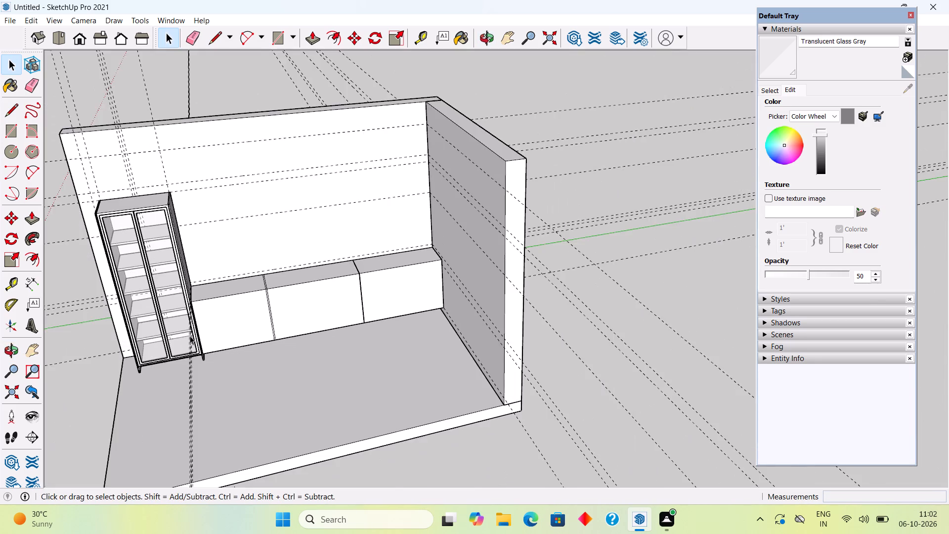
{"action": "scroll", "coordinate": [190, 336], "scroll_direction": "up", "scroll_amount": 10}
{"action": "triple_click", "coordinate": [389, 309]}
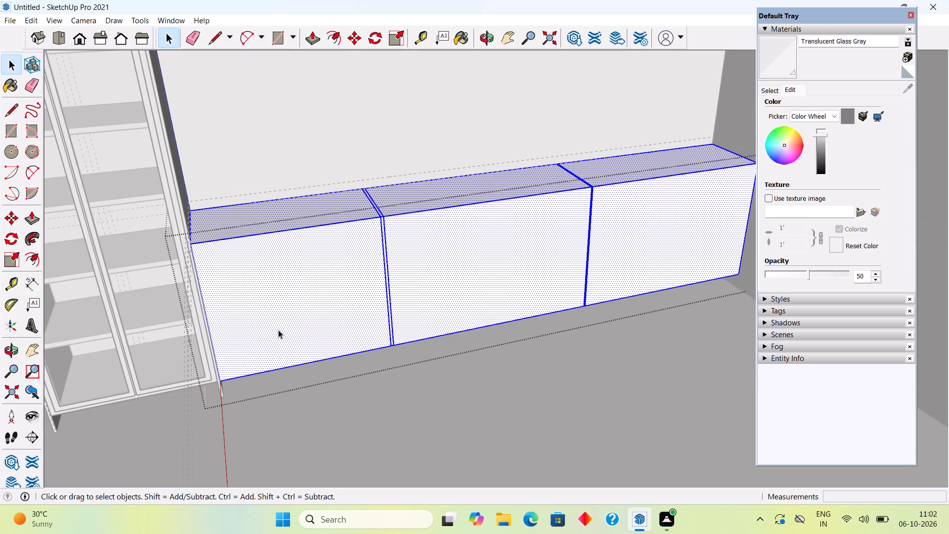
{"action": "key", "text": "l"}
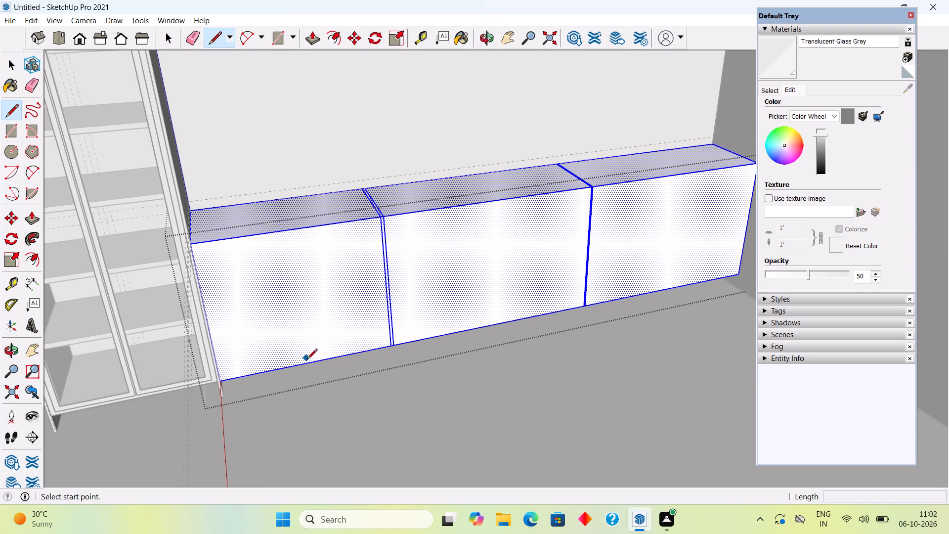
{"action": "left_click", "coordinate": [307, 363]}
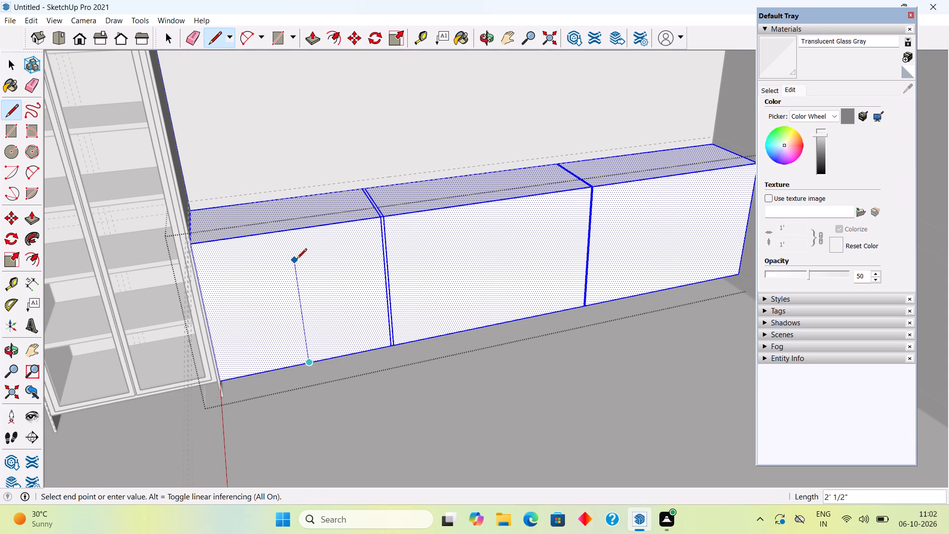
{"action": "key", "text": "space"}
Place a vertical guide down the middle of the first low block's front, offset from its edge beside the tall cabinet.
{"action": "key", "text": "t"}
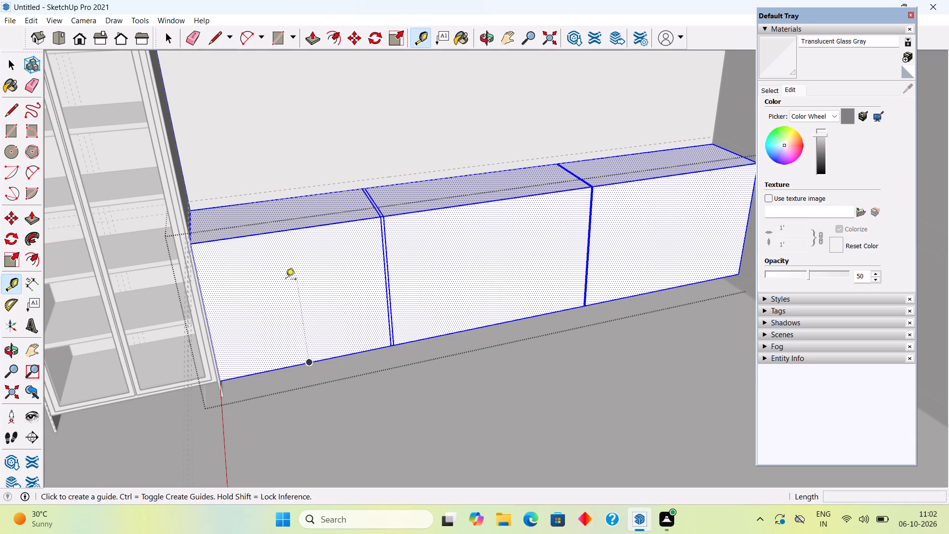
{"action": "left_click", "coordinate": [208, 325]}
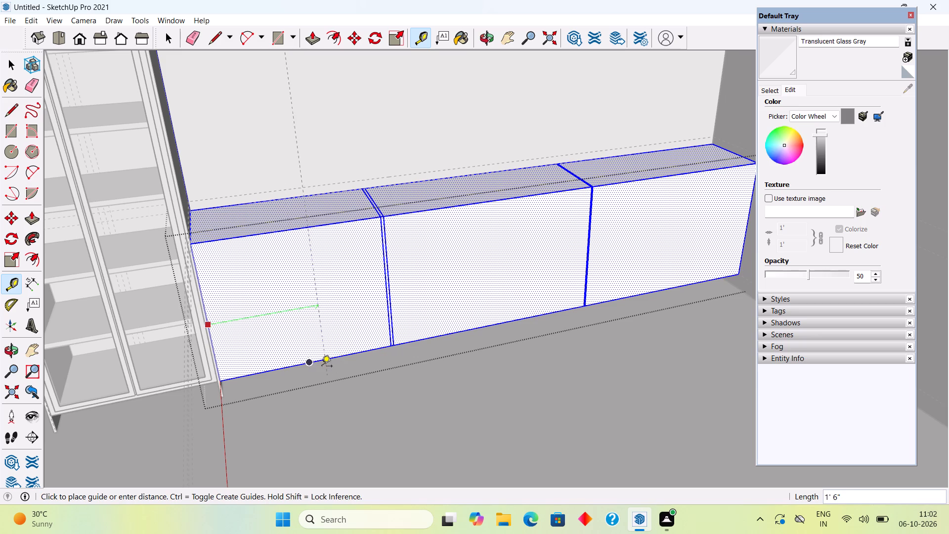
{"action": "left_click", "coordinate": [315, 367]}
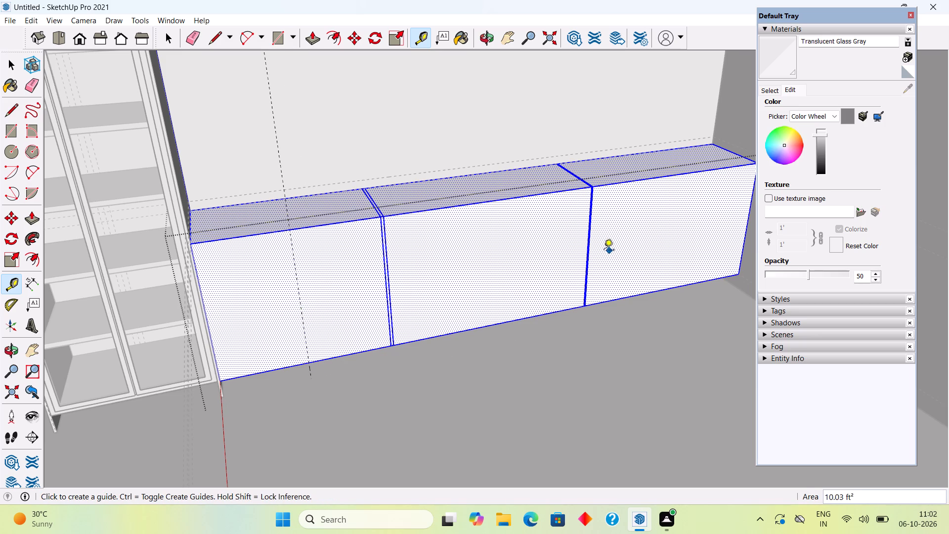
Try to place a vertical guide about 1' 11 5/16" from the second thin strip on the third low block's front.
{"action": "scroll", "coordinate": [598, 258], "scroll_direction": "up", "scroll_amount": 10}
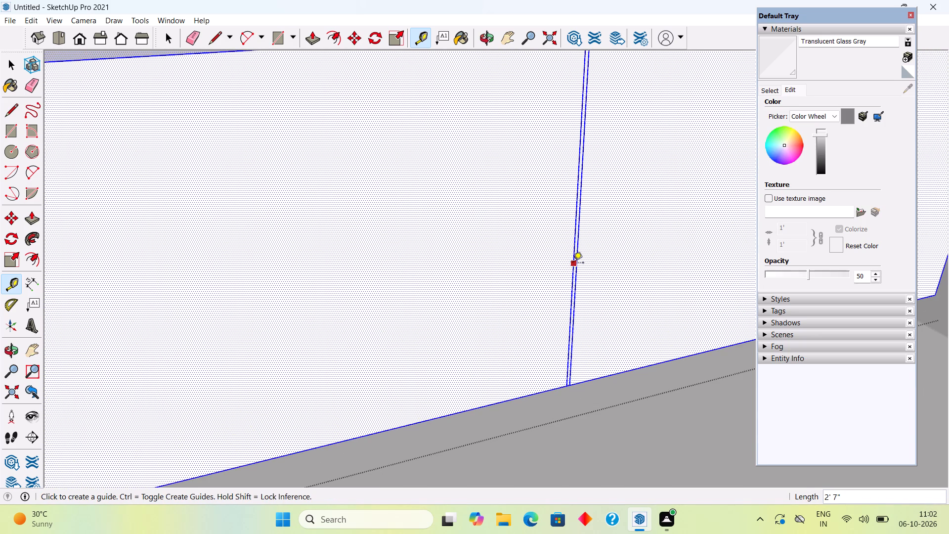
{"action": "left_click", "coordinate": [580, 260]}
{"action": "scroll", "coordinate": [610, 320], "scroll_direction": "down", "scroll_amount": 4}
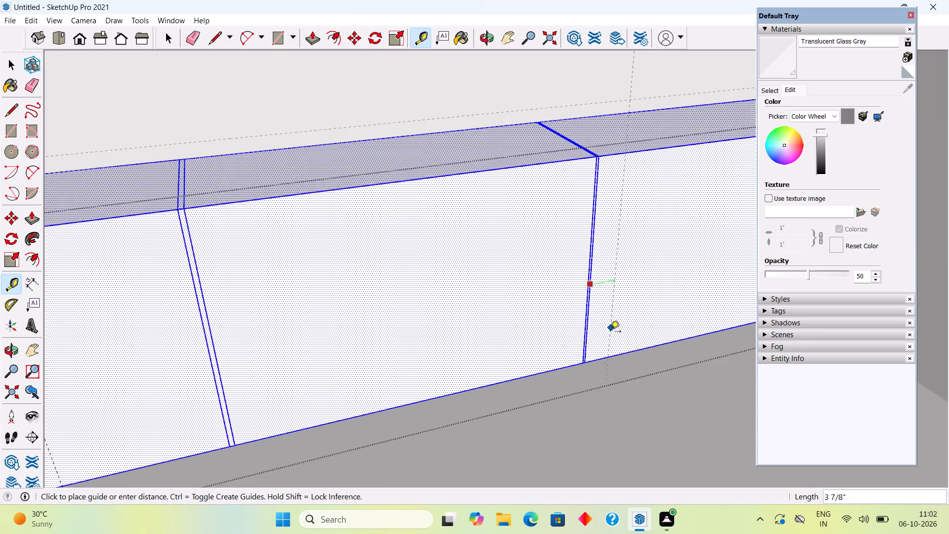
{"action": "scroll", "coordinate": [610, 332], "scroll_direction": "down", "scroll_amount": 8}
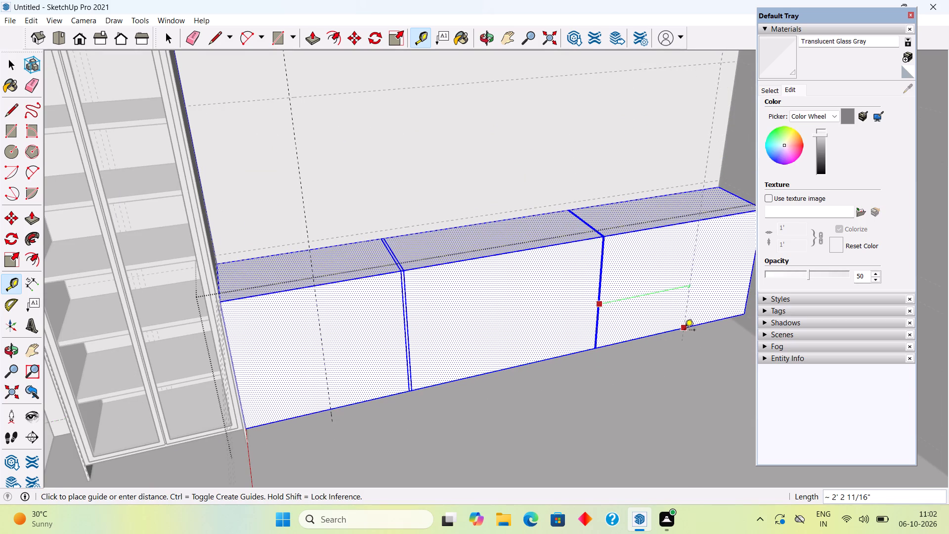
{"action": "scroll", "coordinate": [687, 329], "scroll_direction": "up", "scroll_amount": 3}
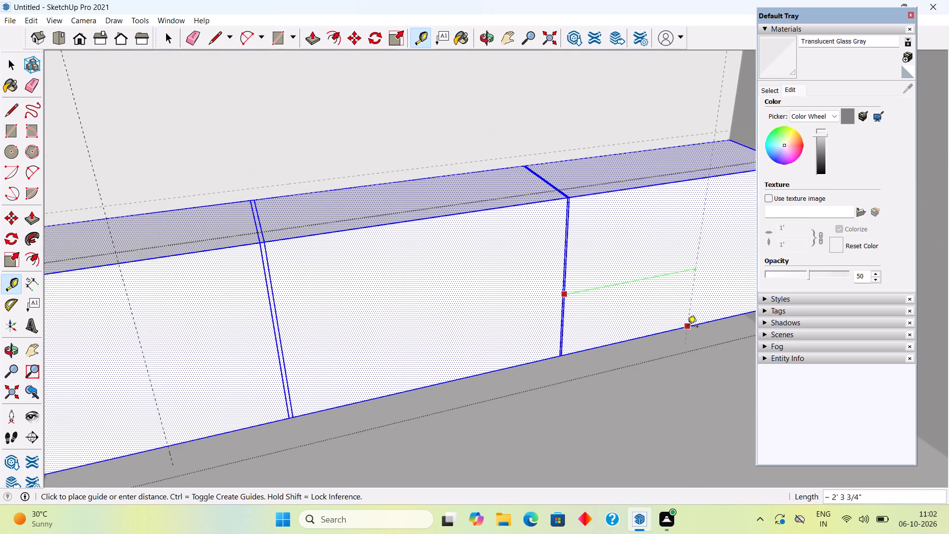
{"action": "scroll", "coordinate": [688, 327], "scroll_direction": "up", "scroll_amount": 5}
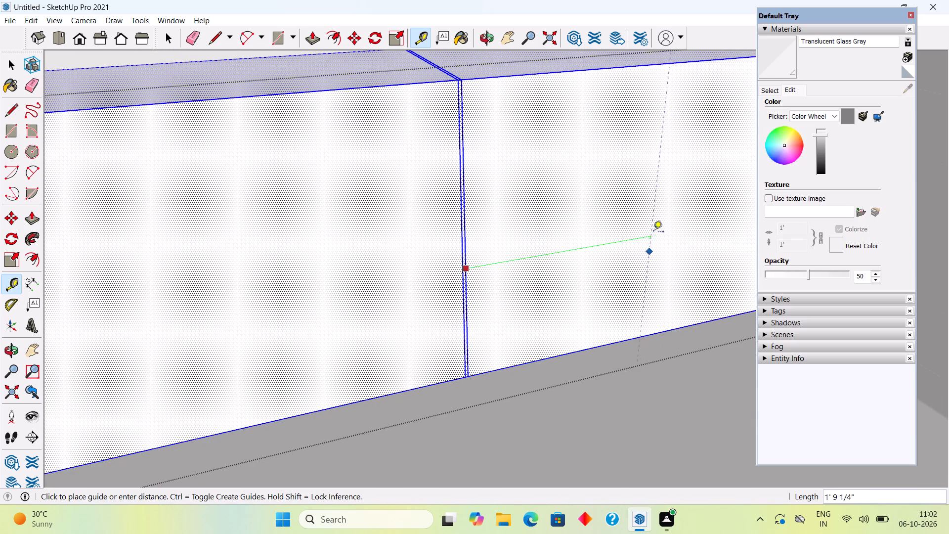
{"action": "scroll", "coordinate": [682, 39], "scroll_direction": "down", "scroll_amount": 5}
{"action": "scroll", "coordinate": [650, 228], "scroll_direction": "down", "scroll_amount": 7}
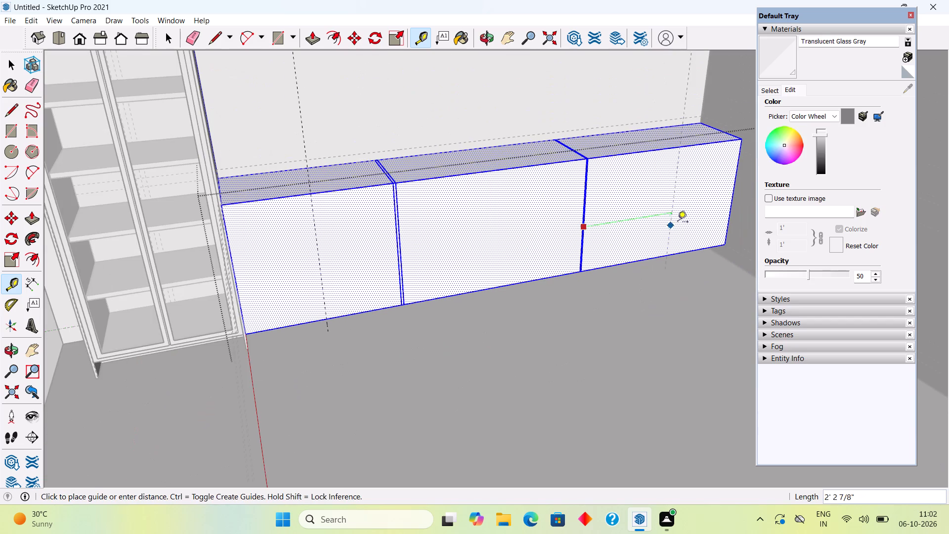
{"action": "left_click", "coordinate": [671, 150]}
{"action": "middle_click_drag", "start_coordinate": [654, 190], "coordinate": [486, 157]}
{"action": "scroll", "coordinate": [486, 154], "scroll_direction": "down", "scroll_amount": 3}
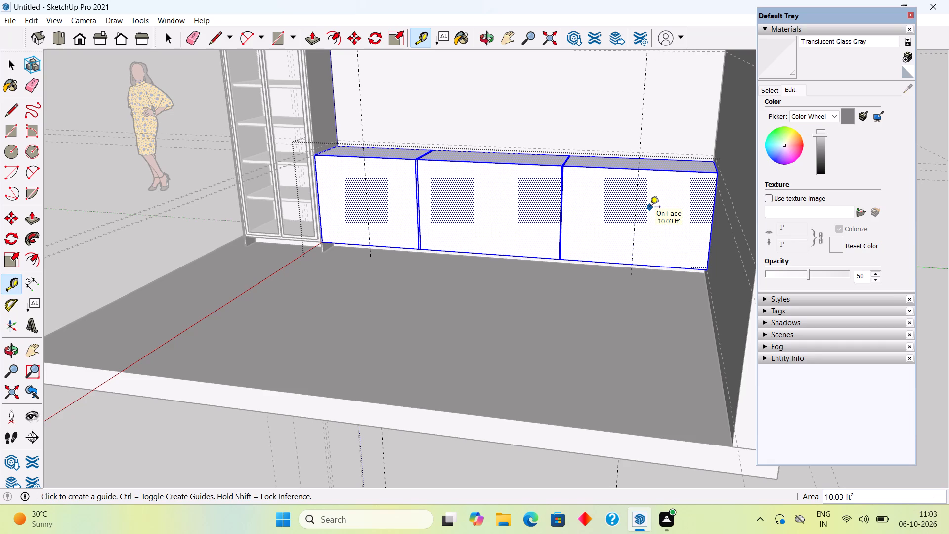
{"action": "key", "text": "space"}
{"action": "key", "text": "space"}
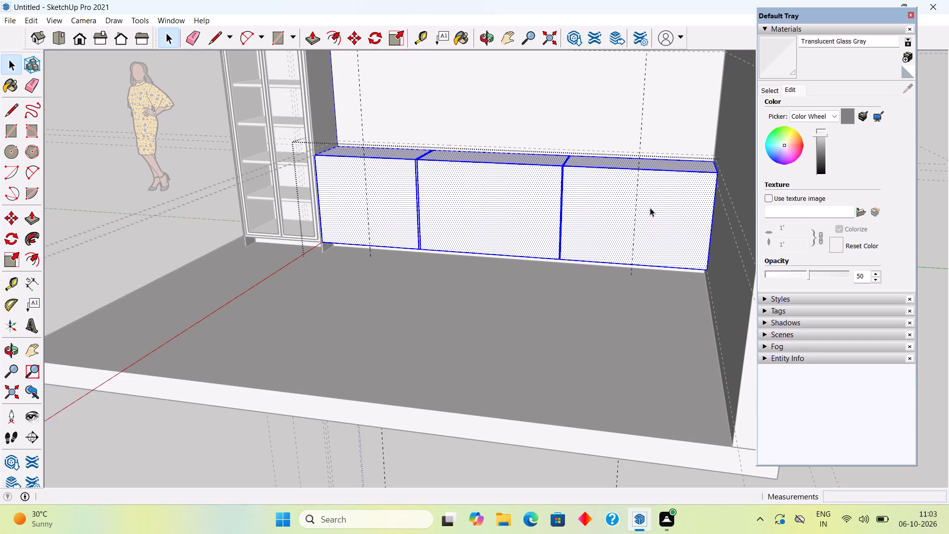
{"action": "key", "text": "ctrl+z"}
Place a vertical guide 18" in from the side-wall edge of the third low block's front.
{"action": "scroll", "coordinate": [638, 214], "scroll_direction": "up", "scroll_amount": 2}
{"action": "scroll", "coordinate": [638, 215], "scroll_direction": "down", "scroll_amount": 4}
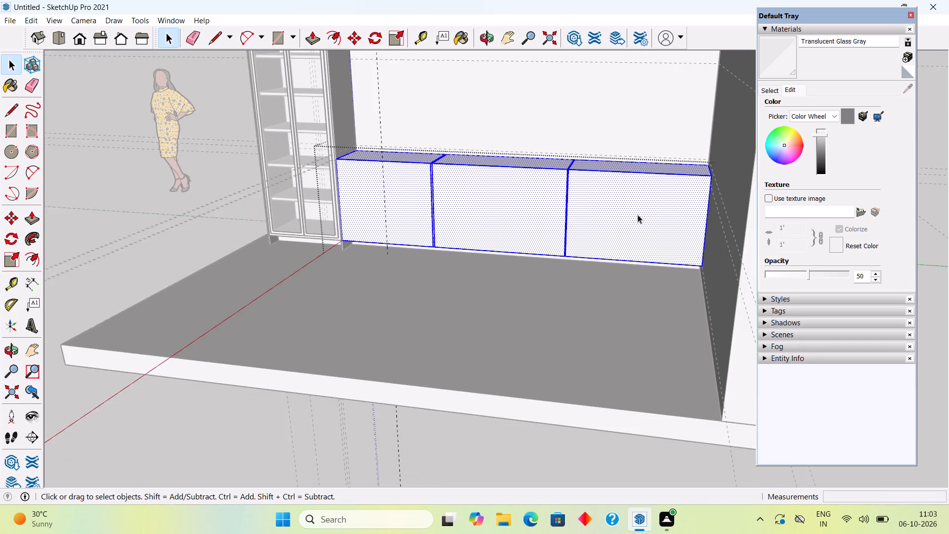
{"action": "key", "text": "t"}
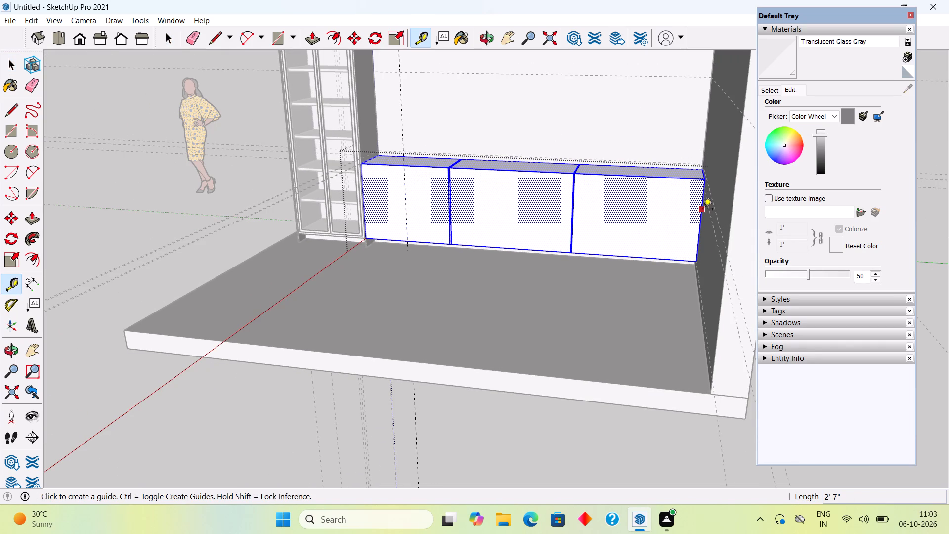
{"action": "left_click", "coordinate": [703, 214]}
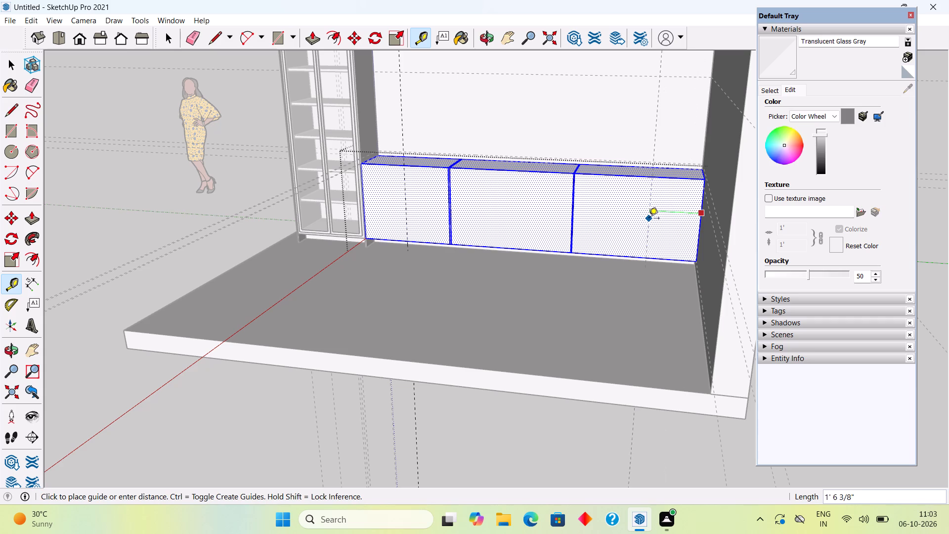
{"action": "type", "text": "18\""}
{"action": "key", "text": "Return"}
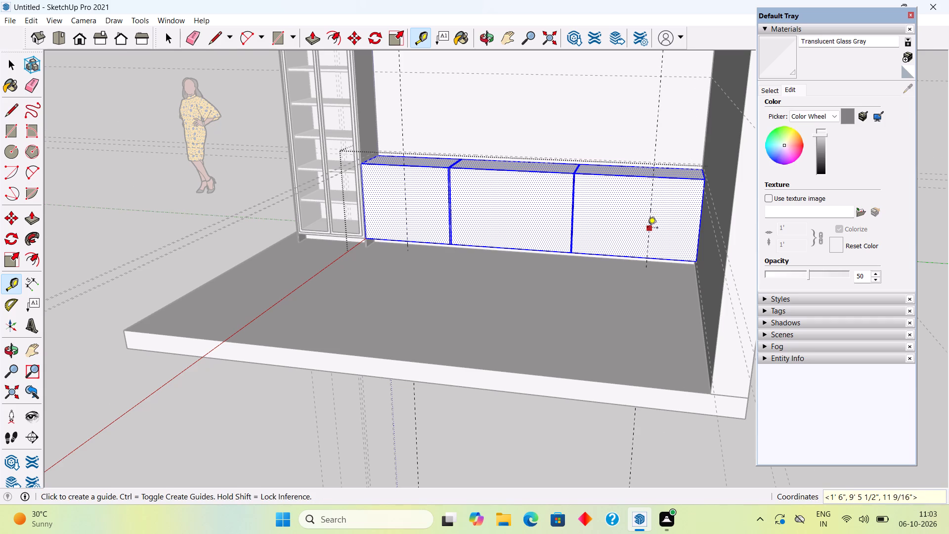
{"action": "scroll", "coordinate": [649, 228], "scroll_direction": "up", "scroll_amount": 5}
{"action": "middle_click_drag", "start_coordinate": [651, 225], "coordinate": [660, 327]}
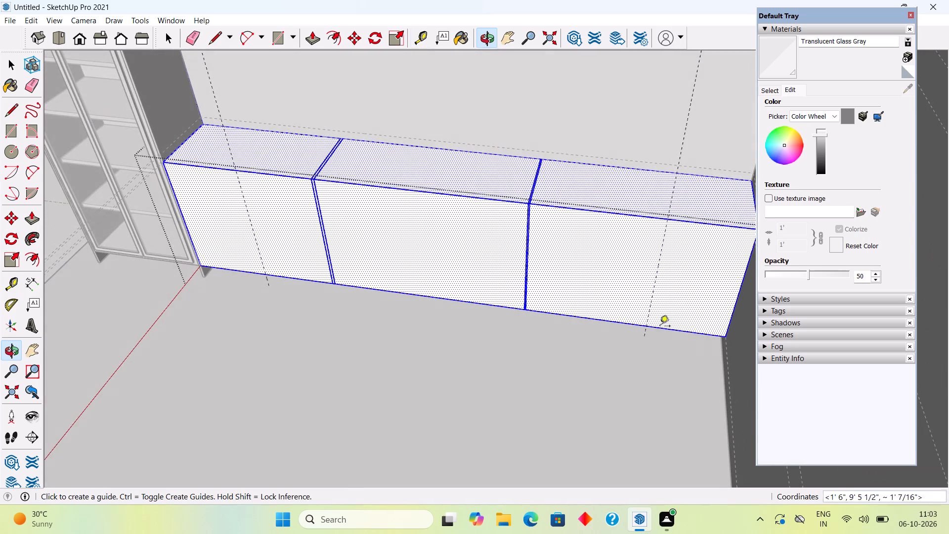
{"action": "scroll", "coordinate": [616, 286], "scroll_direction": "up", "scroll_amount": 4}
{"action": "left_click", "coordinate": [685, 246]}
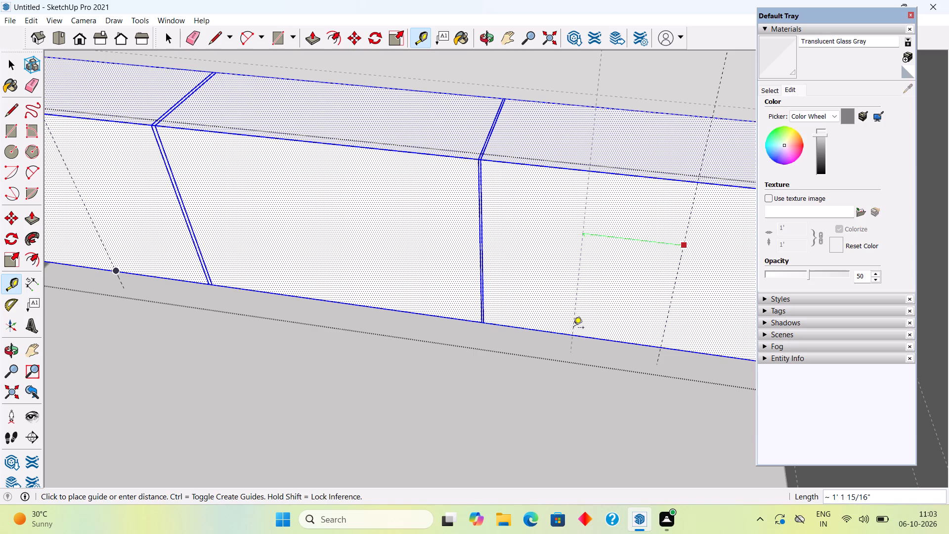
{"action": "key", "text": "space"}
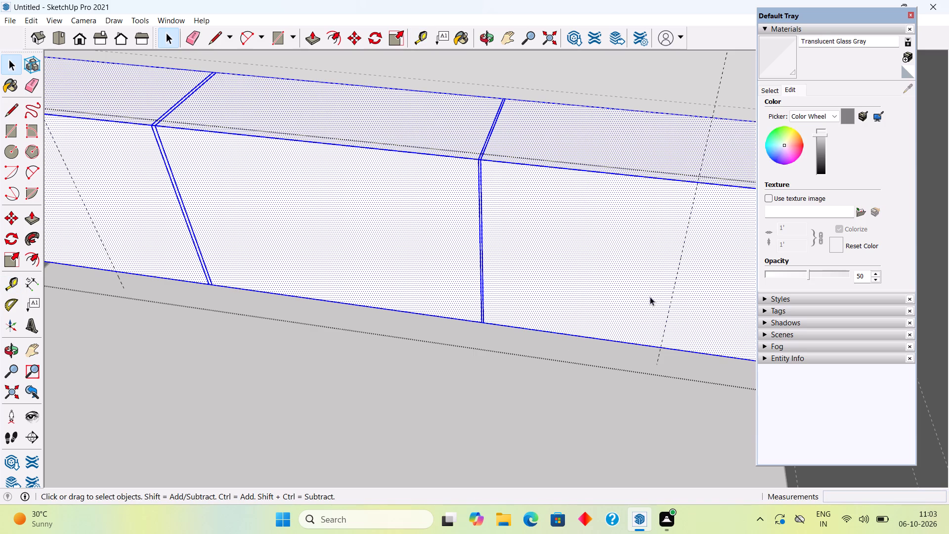
Place a vertical guide 0.15" from the first low block's middle guide, on the side toward the thin strip.
{"action": "scroll", "coordinate": [659, 312], "scroll_direction": "up", "scroll_amount": 4}
{"action": "scroll", "coordinate": [667, 317], "scroll_direction": "down", "scroll_amount": 5}
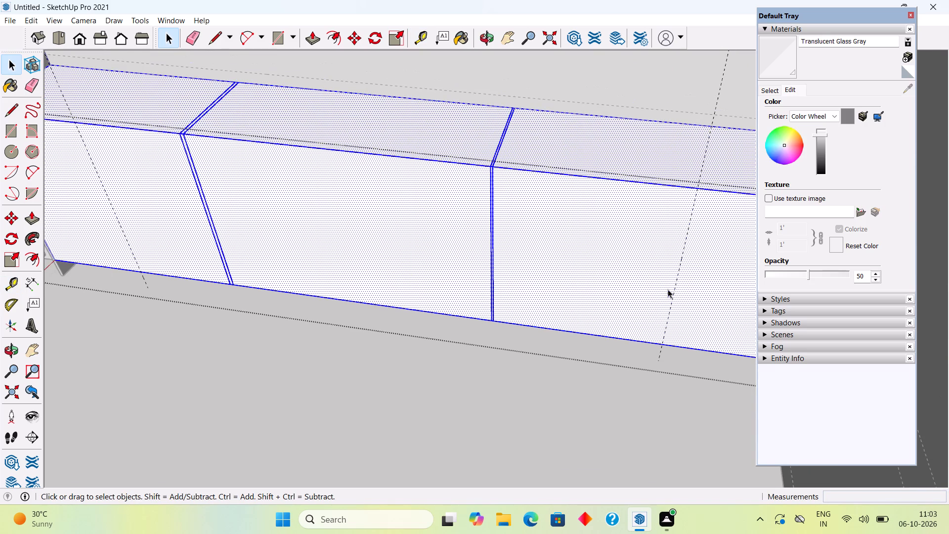
{"action": "middle_click_drag", "start_coordinate": [670, 289], "coordinate": [653, 215]}
{"action": "scroll", "coordinate": [653, 215], "scroll_direction": "down", "scroll_amount": 6}
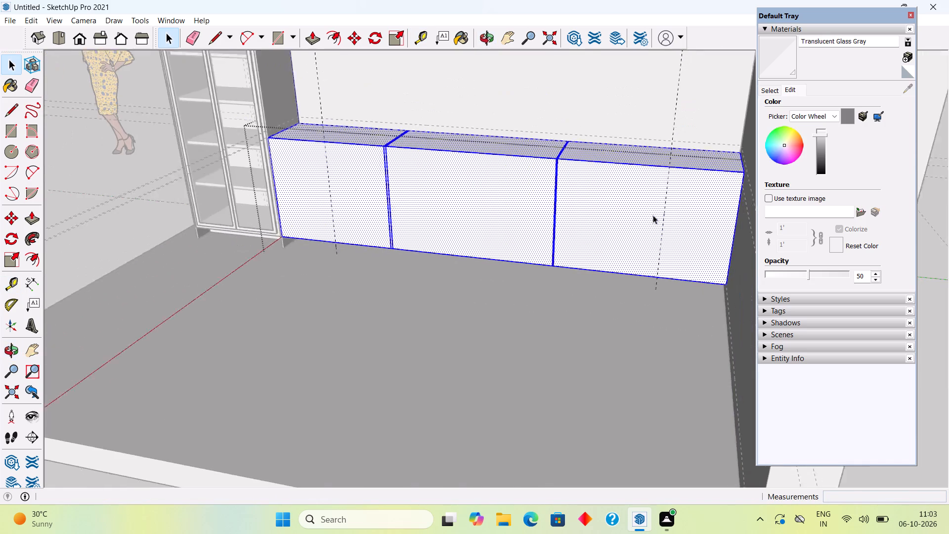
{"action": "scroll", "coordinate": [653, 215], "scroll_direction": "down", "scroll_amount": 1}
{"action": "middle_click_drag", "start_coordinate": [674, 242], "coordinate": [711, 225]}
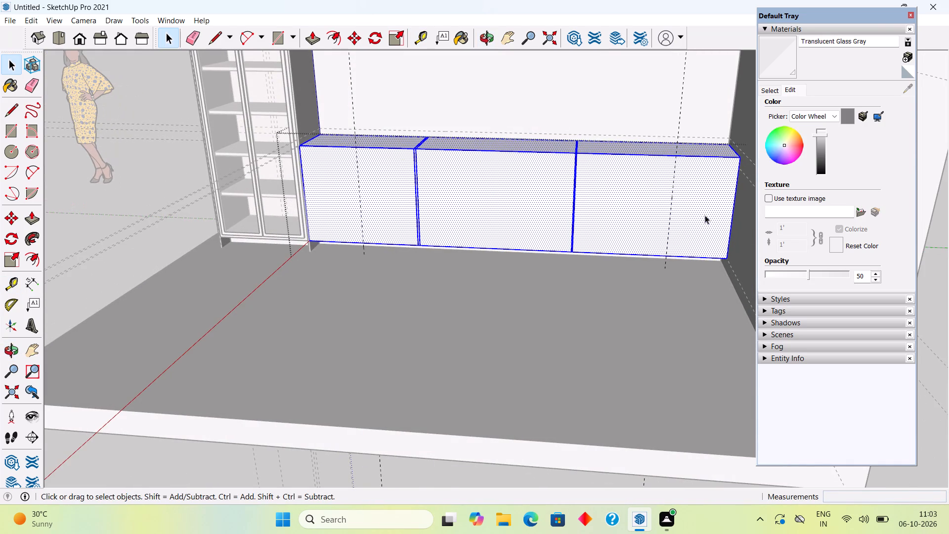
{"action": "middle_click_drag", "start_coordinate": [685, 185], "coordinate": [667, 174]}
{"action": "scroll", "coordinate": [667, 174], "scroll_direction": "down", "scroll_amount": 1}
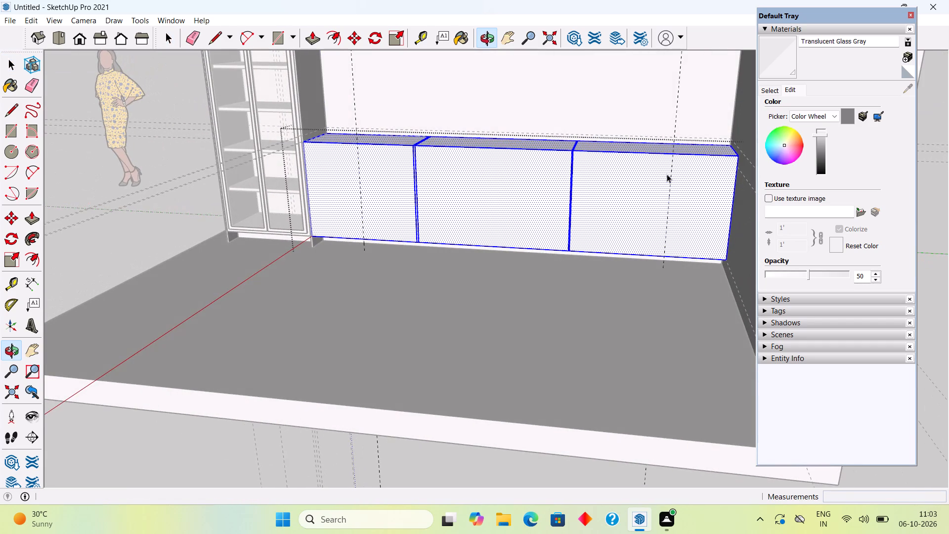
{"action": "scroll", "coordinate": [667, 174], "scroll_direction": "down", "scroll_amount": 1}
{"action": "scroll", "coordinate": [695, 172], "scroll_direction": "up", "scroll_amount": 1}
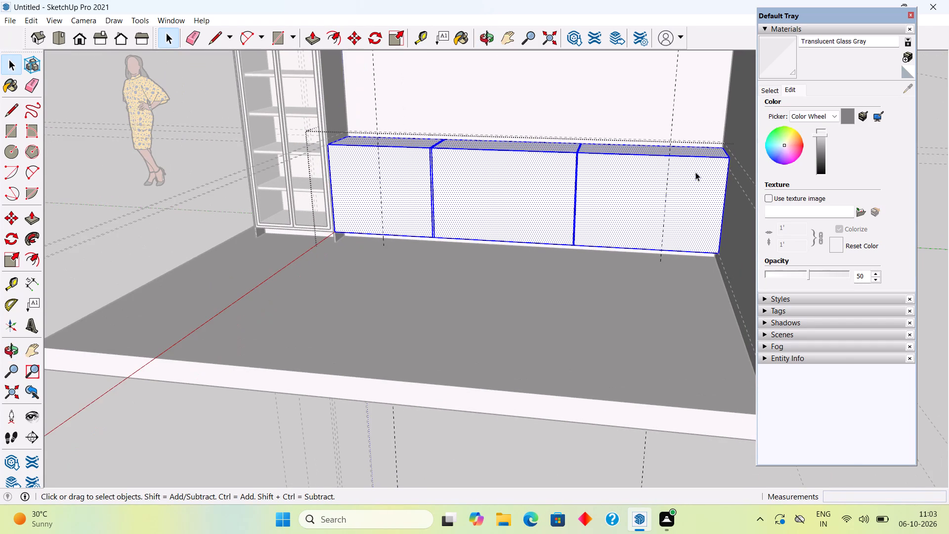
{"action": "scroll", "coordinate": [380, 190], "scroll_direction": "up", "scroll_amount": 1}
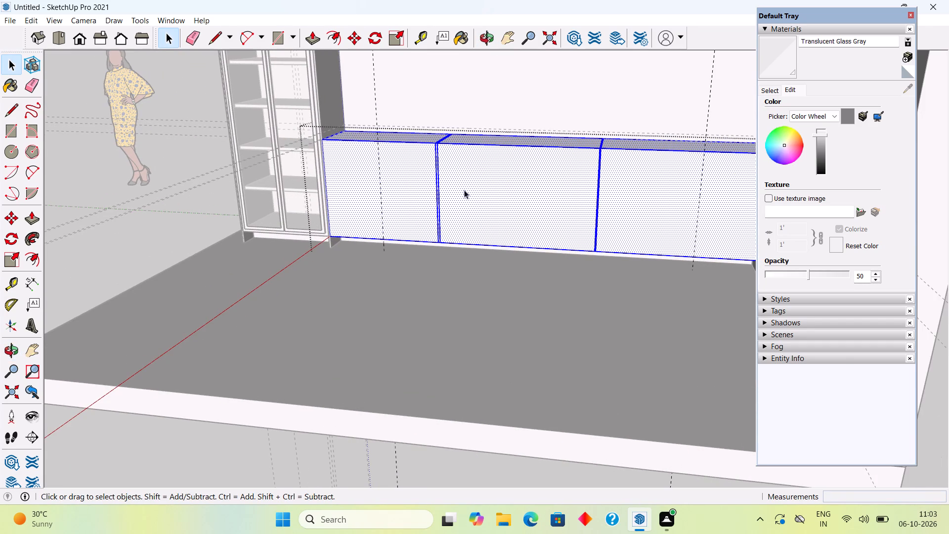
{"action": "key", "text": "t"}
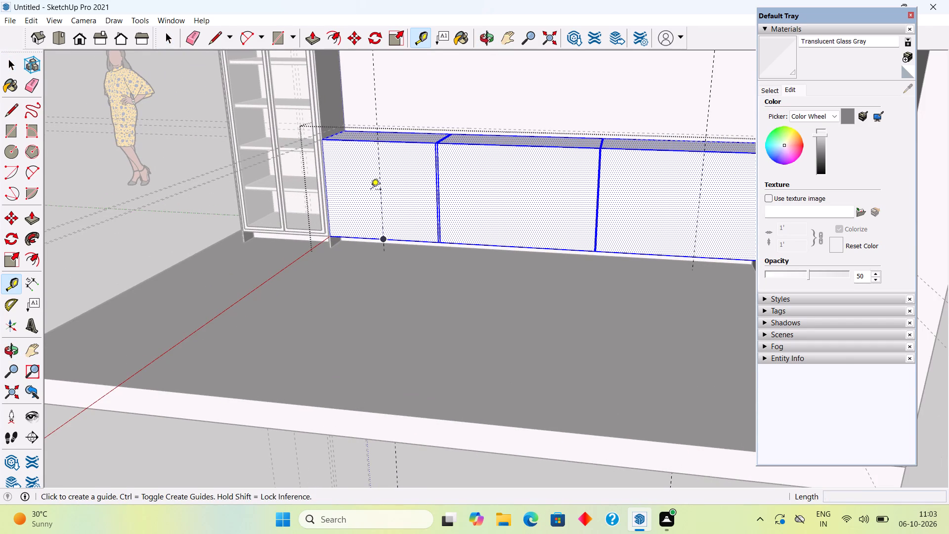
{"action": "left_click", "coordinate": [381, 185]}
{"action": "type", "text": ".15\""}
{"action": "key", "text": "Return"}
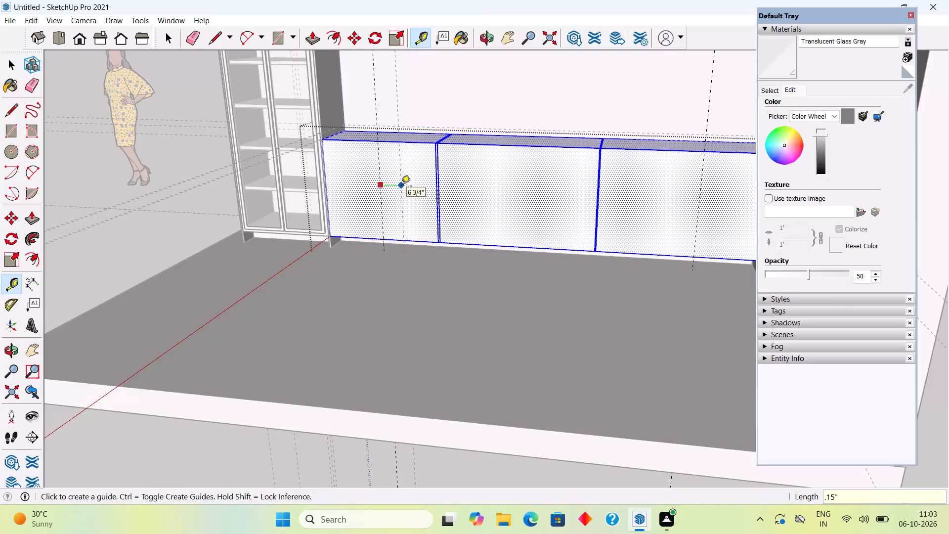
Place another vertical guide 0.15" from the first low block's middle guide, on the side toward the tall cabinet.
{"action": "scroll", "coordinate": [401, 187], "scroll_direction": "up", "scroll_amount": 5}
{"action": "scroll", "coordinate": [262, 171], "scroll_direction": "up", "scroll_amount": 14}
{"action": "scroll", "coordinate": [489, 169], "scroll_direction": "up", "scroll_amount": 5}
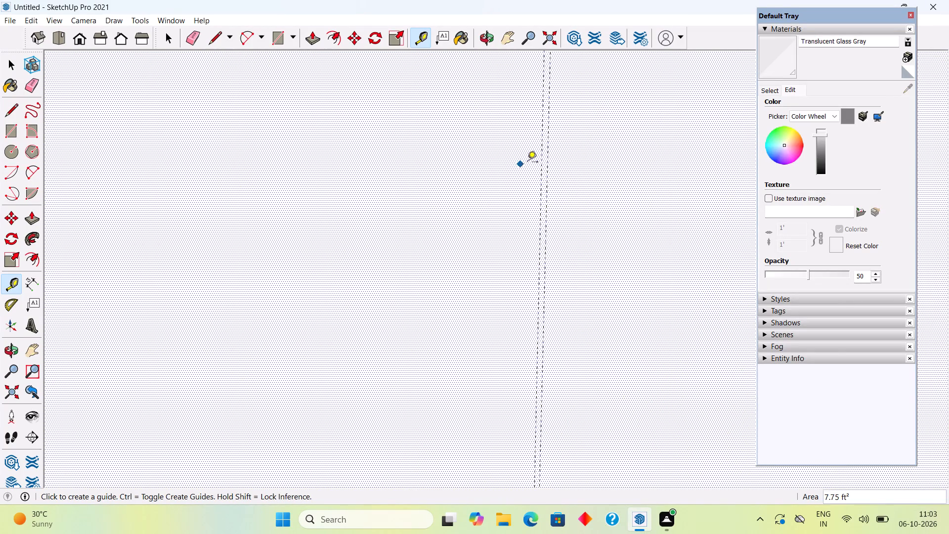
{"action": "left_click", "coordinate": [540, 162]}
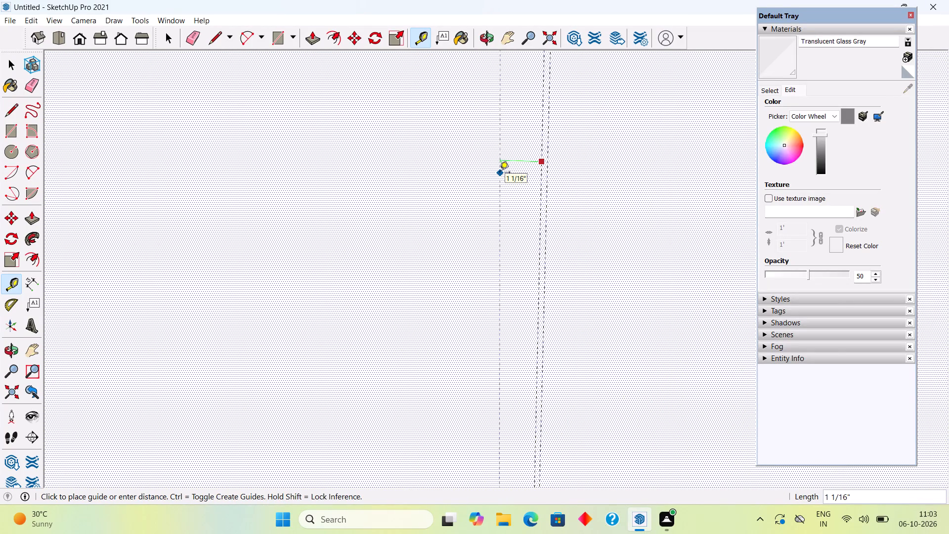
{"action": "key", "text": "period"}
{"action": "type", "text": "15\""}
{"action": "key", "text": "Return"}
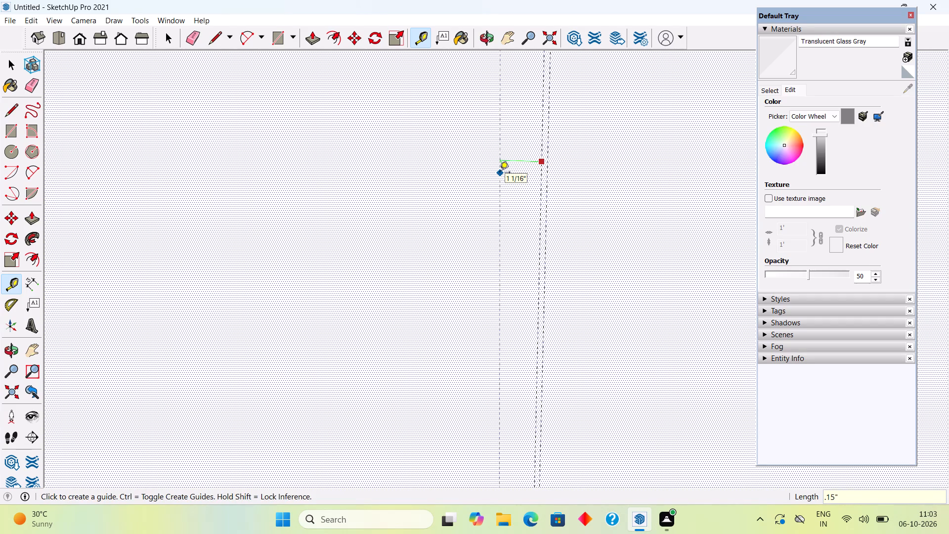
Draw a narrow rectangle about 5/16" by 2' 7" between the outer two guides, from the first block's top front edge to its bottom edge.
{"action": "key", "text": "space"}
{"action": "type", "text": "r"}
{"action": "scroll", "coordinate": [500, 173], "scroll_direction": "down", "scroll_amount": 20}
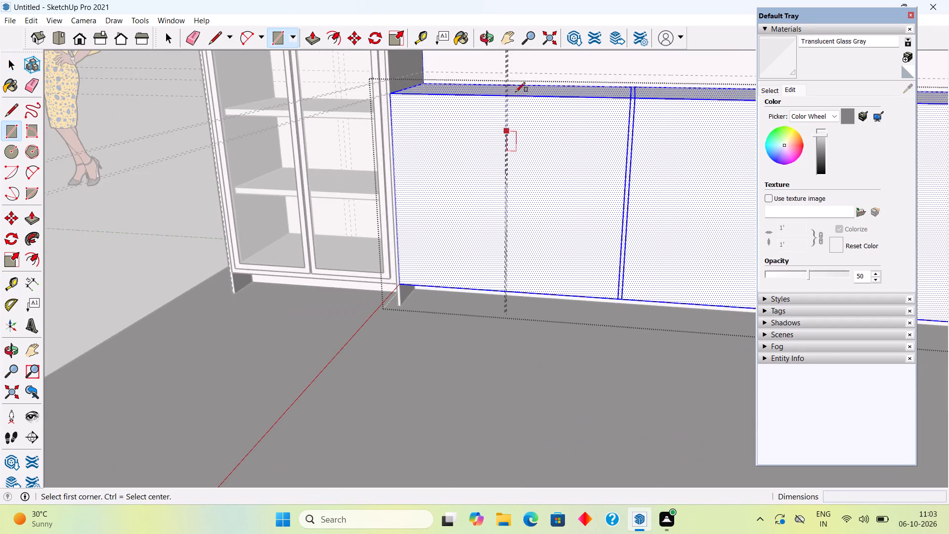
{"action": "scroll", "coordinate": [490, 104], "scroll_direction": "up", "scroll_amount": 20}
{"action": "scroll", "coordinate": [490, 104], "scroll_direction": "up", "scroll_amount": 3}
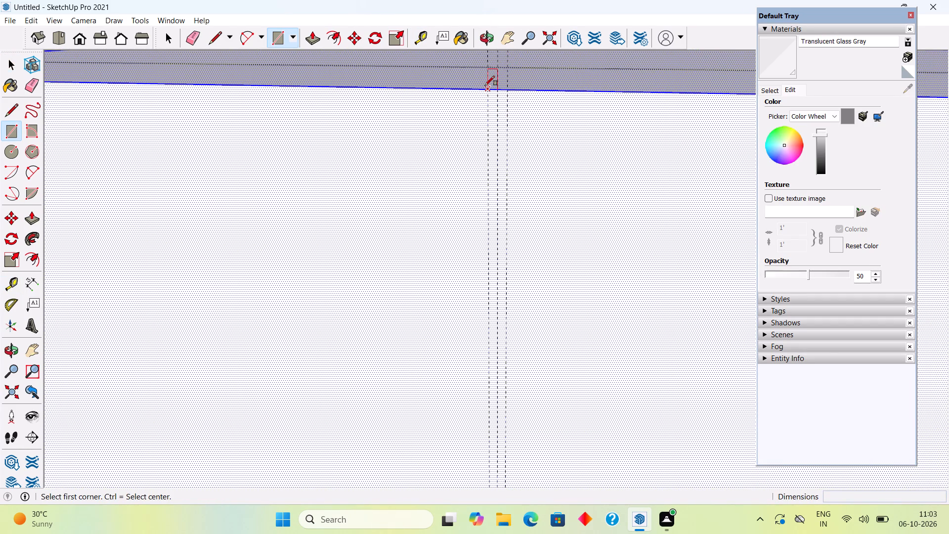
{"action": "left_click", "coordinate": [488, 90]}
{"action": "scroll", "coordinate": [491, 90], "scroll_direction": "down", "scroll_amount": 10}
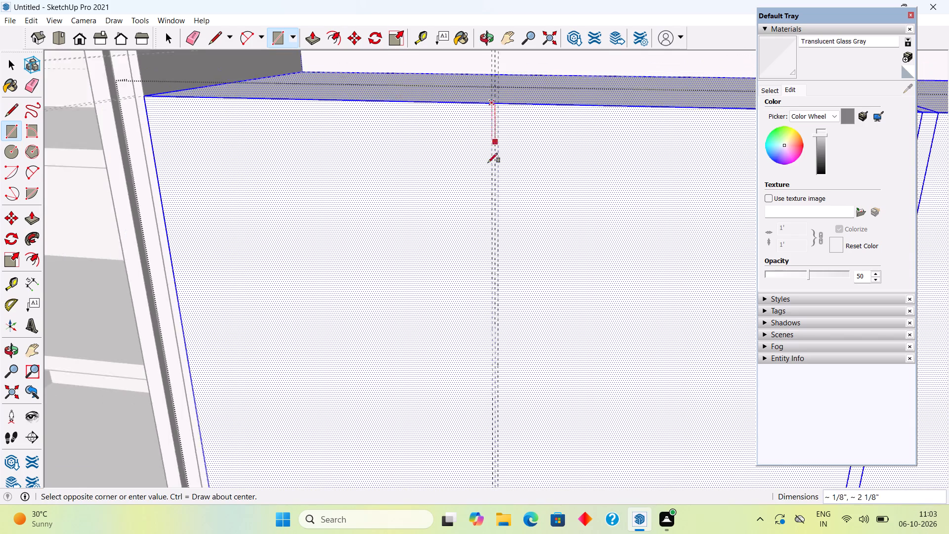
{"action": "scroll", "coordinate": [488, 163], "scroll_direction": "down", "scroll_amount": 15}
{"action": "scroll", "coordinate": [508, 396], "scroll_direction": "up", "scroll_amount": 12}
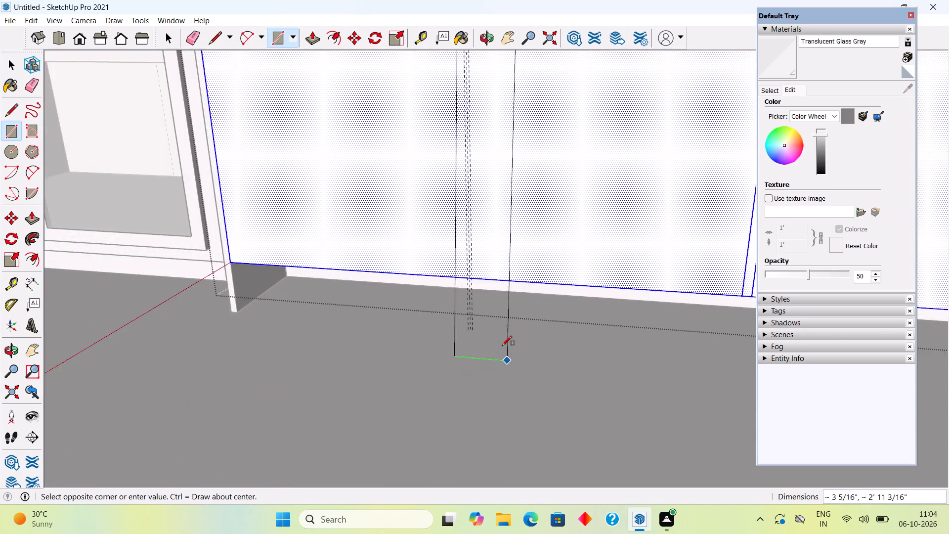
{"action": "scroll", "coordinate": [486, 303], "scroll_direction": "up", "scroll_amount": 5}
{"action": "scroll", "coordinate": [451, 258], "scroll_direction": "up", "scroll_amount": 4}
{"action": "left_click", "coordinate": [455, 237]}
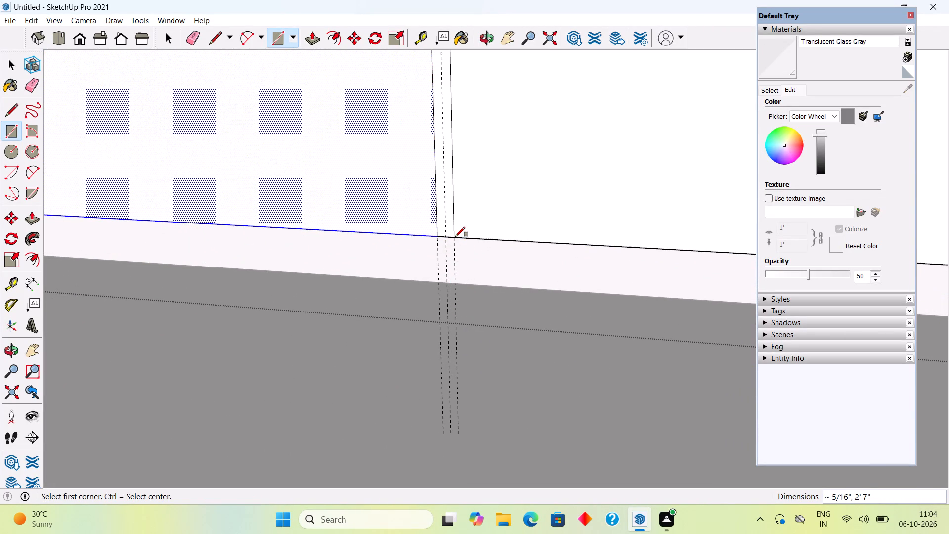
Push the narrow strip between the guides 0.3" into the first low block to form a door gap.
{"action": "middle_click_drag", "start_coordinate": [455, 237], "coordinate": [552, 117]}
{"action": "scroll", "coordinate": [468, 167], "scroll_direction": "up", "scroll_amount": 5}
{"action": "middle_click_drag", "start_coordinate": [475, 203], "coordinate": [487, 78]}
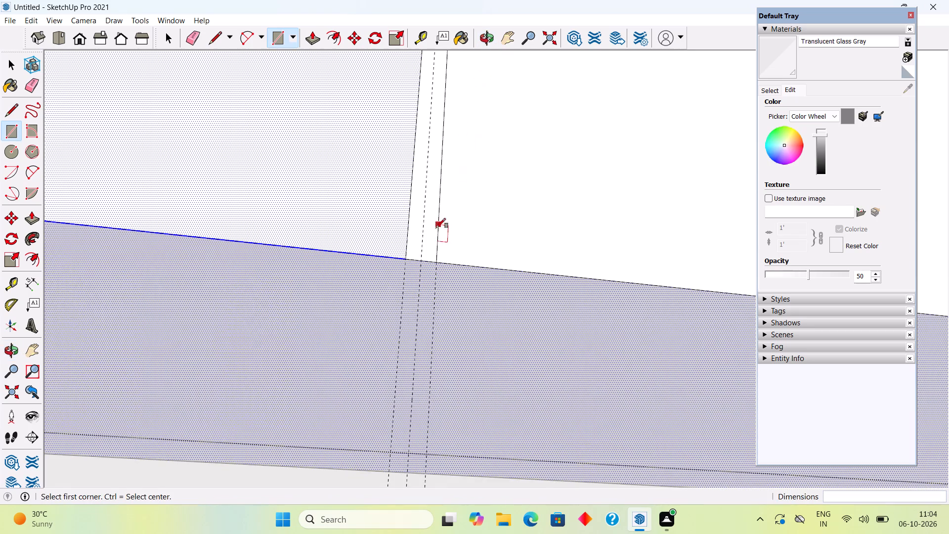
{"action": "middle_click_drag", "start_coordinate": [436, 227], "coordinate": [445, 212]}
{"action": "scroll", "coordinate": [371, 295], "scroll_direction": "up", "scroll_amount": 6}
{"action": "scroll", "coordinate": [429, 233], "scroll_direction": "up", "scroll_amount": 2}
{"action": "middle_click_drag", "start_coordinate": [442, 205], "coordinate": [442, 204]}
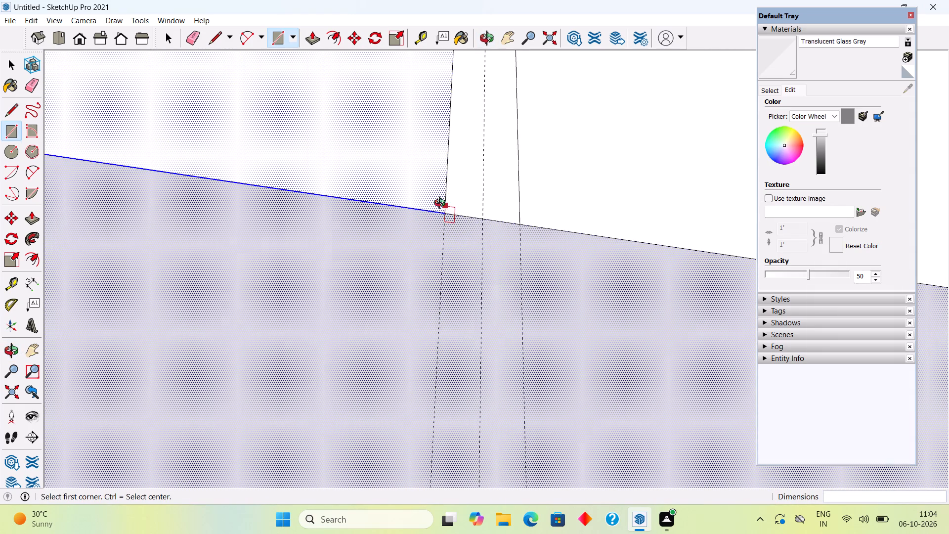
{"action": "middle_click_drag", "start_coordinate": [442, 204], "coordinate": [676, 228]}
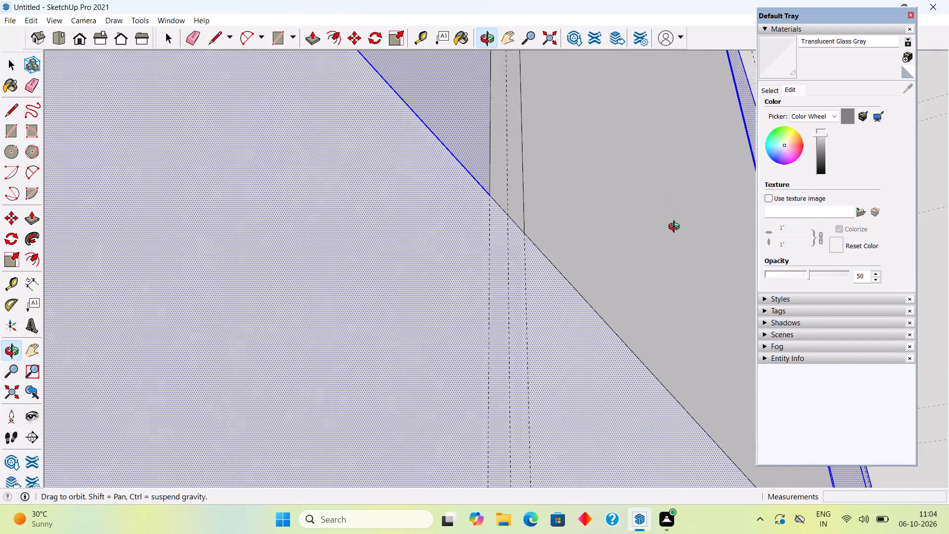
{"action": "middle_click_drag", "start_coordinate": [676, 228], "coordinate": [664, 255]}
{"action": "key", "text": "space"}
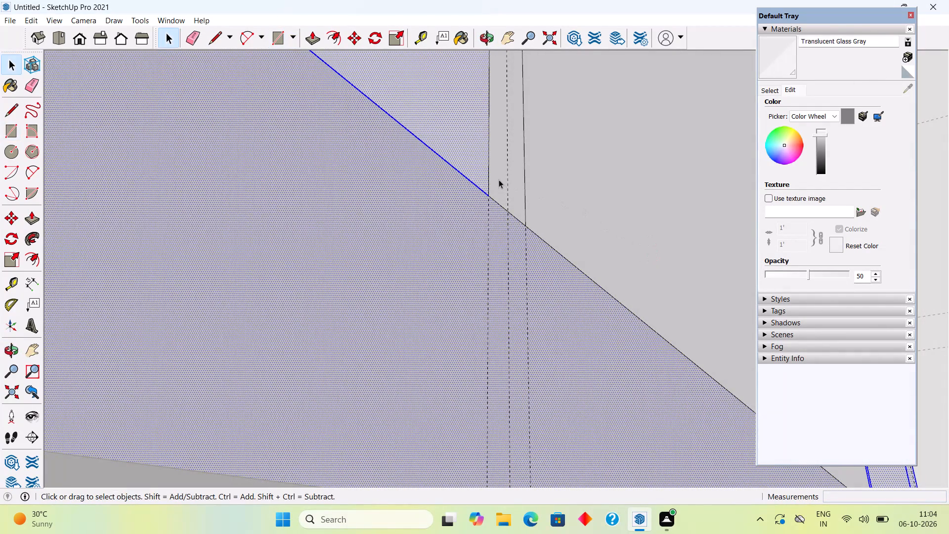
{"action": "left_click", "coordinate": [499, 179]}
{"action": "key", "text": "p"}
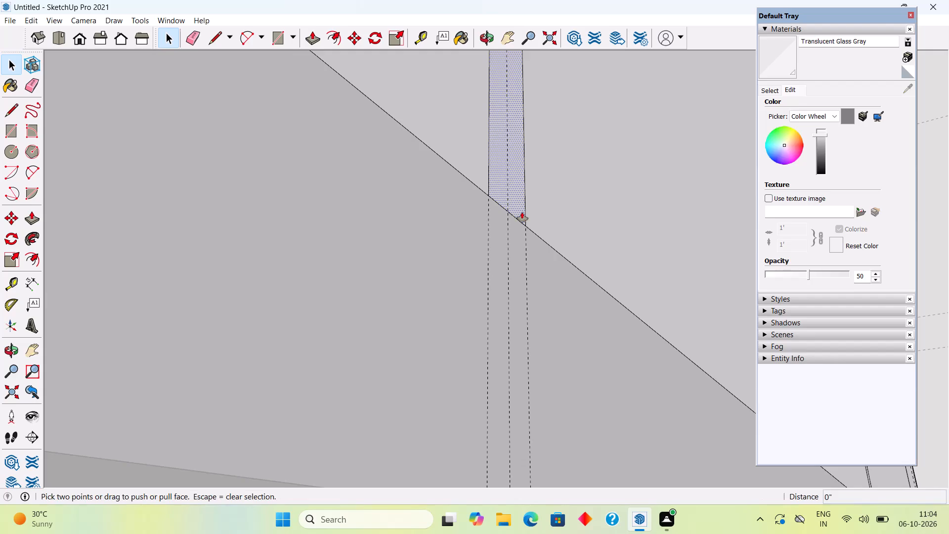
{"action": "left_click", "coordinate": [522, 212]}
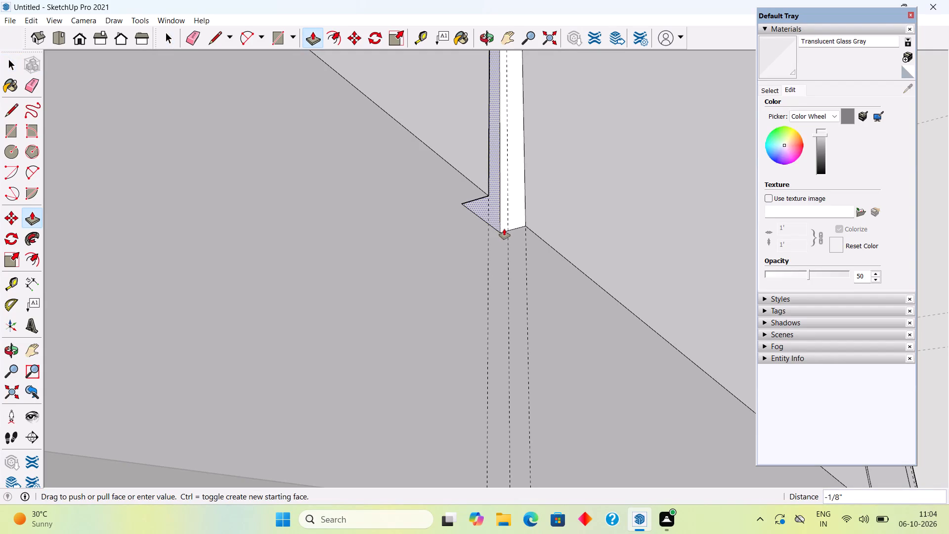
{"action": "type", "text": ".3\""}
{"action": "key", "text": "Return"}
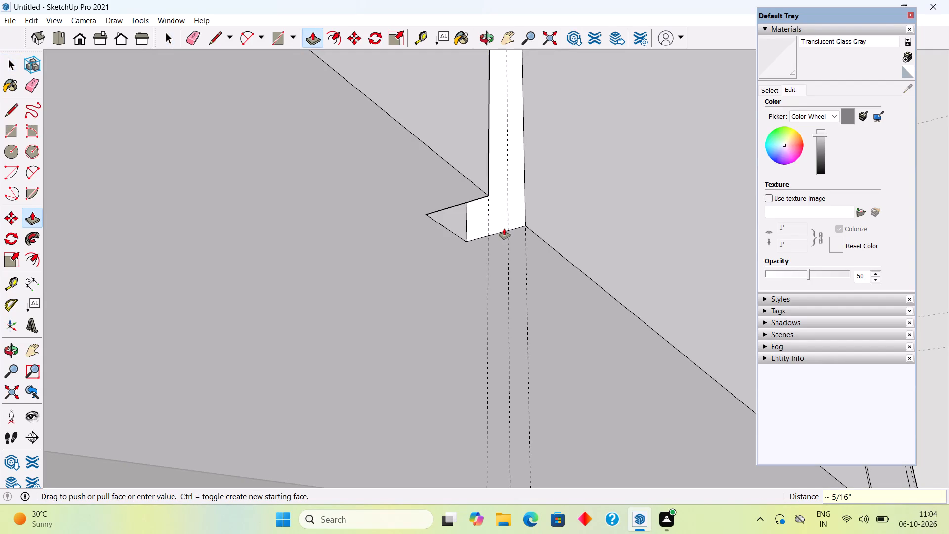
Examine the new door gap and the base of the low cabinets from the front.
{"action": "key", "text": "space"}
{"action": "scroll", "coordinate": [504, 229], "scroll_direction": "down", "scroll_amount": 12}
{"action": "scroll", "coordinate": [472, 287], "scroll_direction": "down", "scroll_amount": 4}
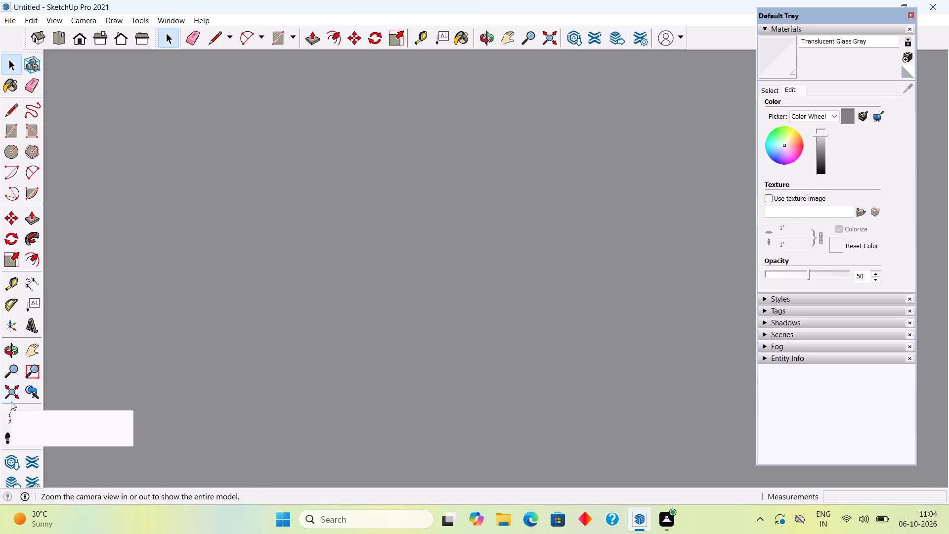
{"action": "left_click", "coordinate": [10, 401]}
{"action": "middle_click_drag", "start_coordinate": [501, 401], "coordinate": [246, 455]}
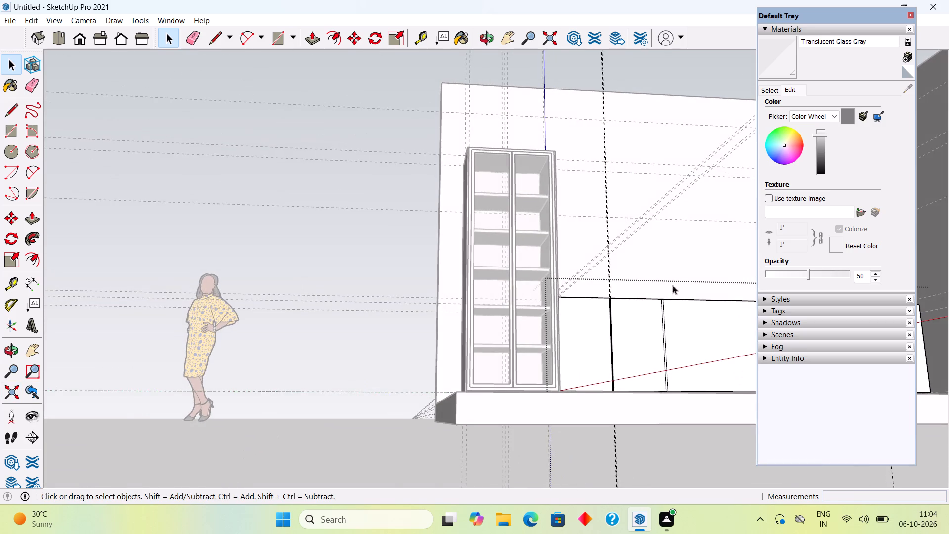
{"action": "scroll", "coordinate": [776, 321], "scroll_direction": "up", "scroll_amount": 11}
{"action": "middle_click_drag", "start_coordinate": [595, 346], "coordinate": [595, 400]}
{"action": "middle_click_drag", "start_coordinate": [581, 395], "coordinate": [580, 388]}
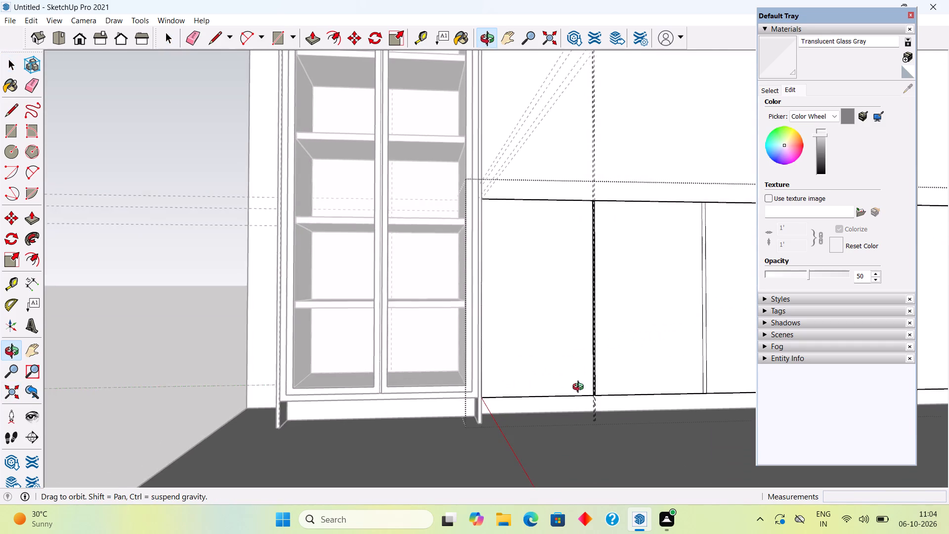
{"action": "middle_click_drag", "start_coordinate": [580, 388], "coordinate": [515, 400]}
{"action": "scroll", "coordinate": [524, 406], "scroll_direction": "up", "scroll_amount": 10}
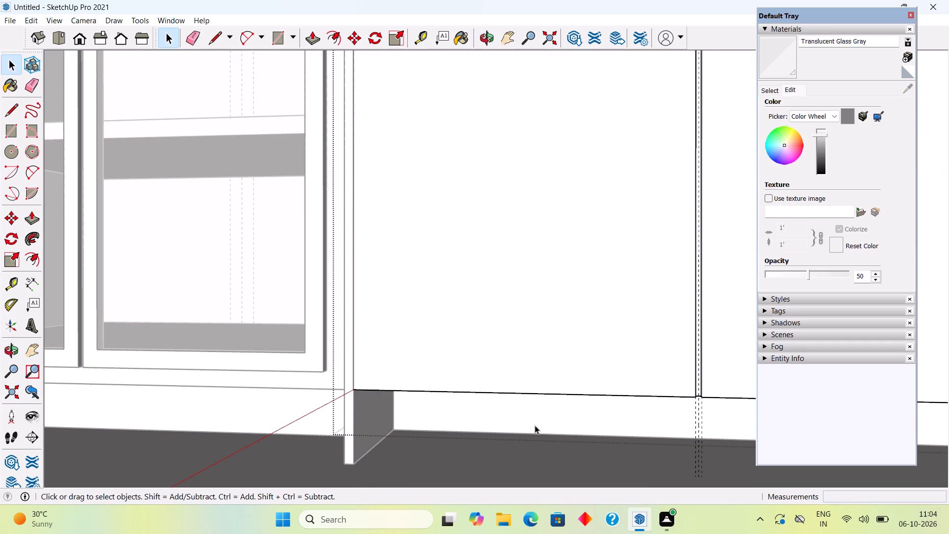
Open the plinth under the low cabinets, examine its front face from several angles, and leave group editing.
{"action": "left_click", "coordinate": [535, 425]}
{"action": "triple_click", "coordinate": [535, 419]}
{"action": "middle_click_drag", "start_coordinate": [573, 398], "coordinate": [577, 352]}
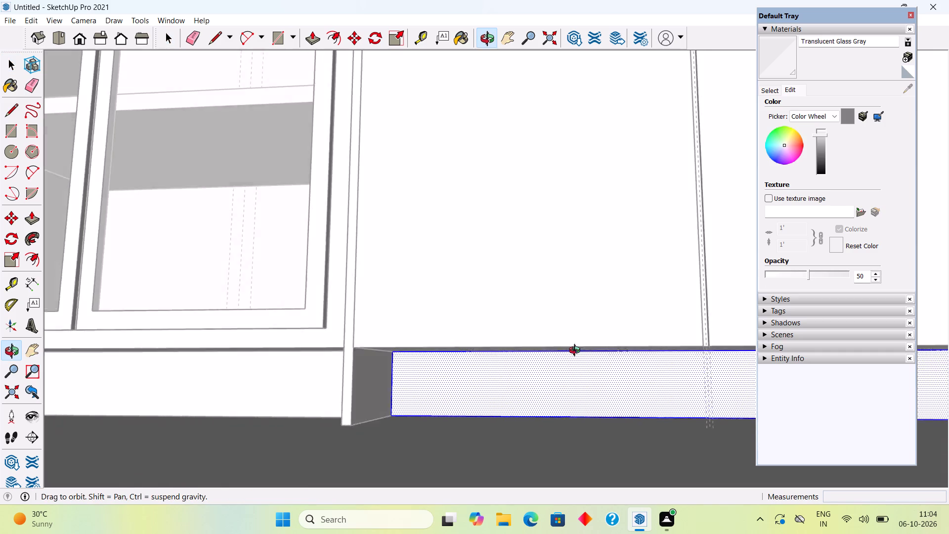
{"action": "middle_click_drag", "start_coordinate": [577, 352], "coordinate": [658, 355]}
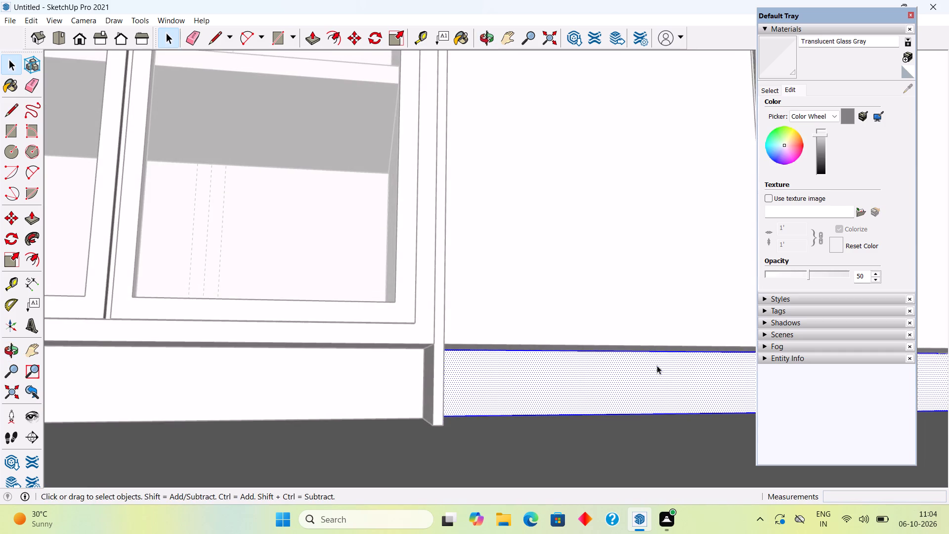
{"action": "scroll", "coordinate": [661, 376], "scroll_direction": "up", "scroll_amount": 5}
{"action": "middle_click_drag", "start_coordinate": [656, 366], "coordinate": [651, 362]}
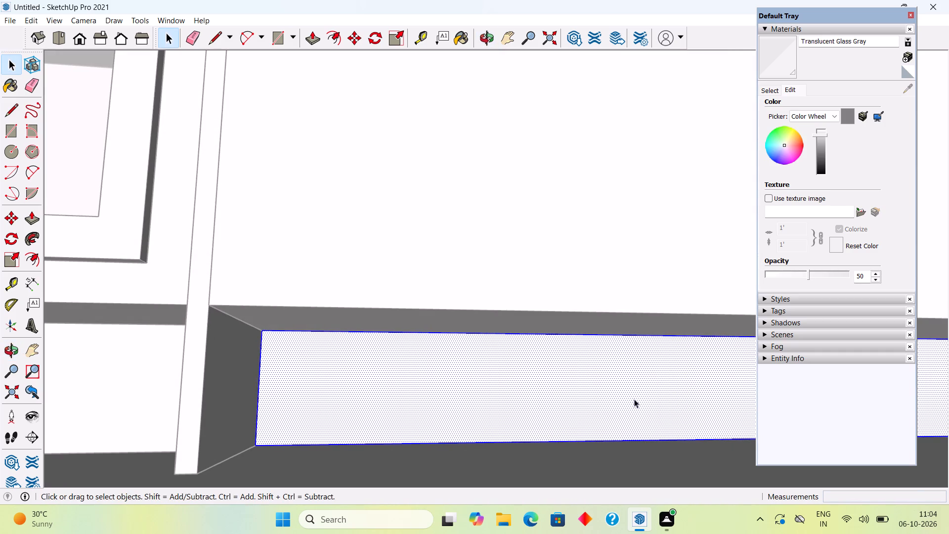
{"action": "middle_click_drag", "start_coordinate": [427, 410], "coordinate": [457, 421]}
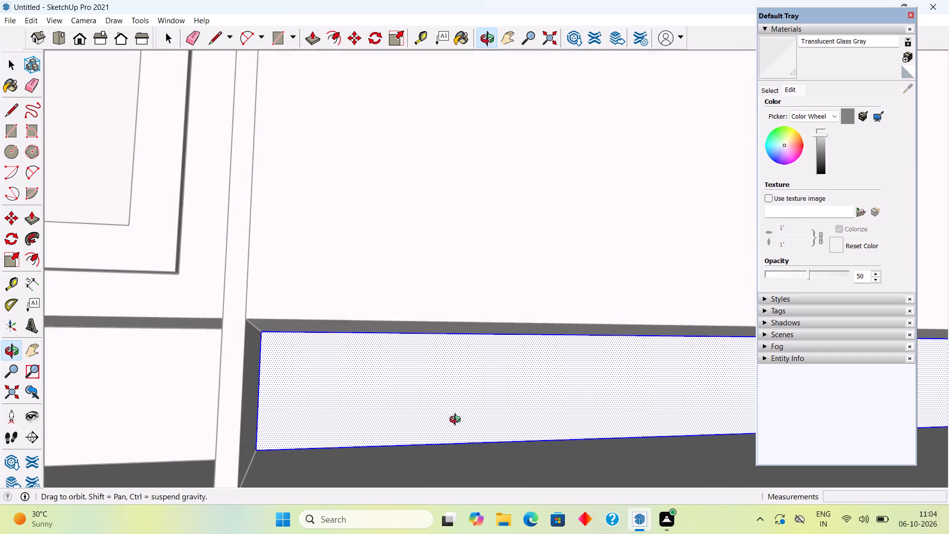
{"action": "middle_click_drag", "start_coordinate": [457, 421], "coordinate": [437, 414]}
{"action": "scroll", "coordinate": [437, 414], "scroll_direction": "down", "scroll_amount": 18}
{"action": "middle_click_drag", "start_coordinate": [449, 376], "coordinate": [460, 368]}
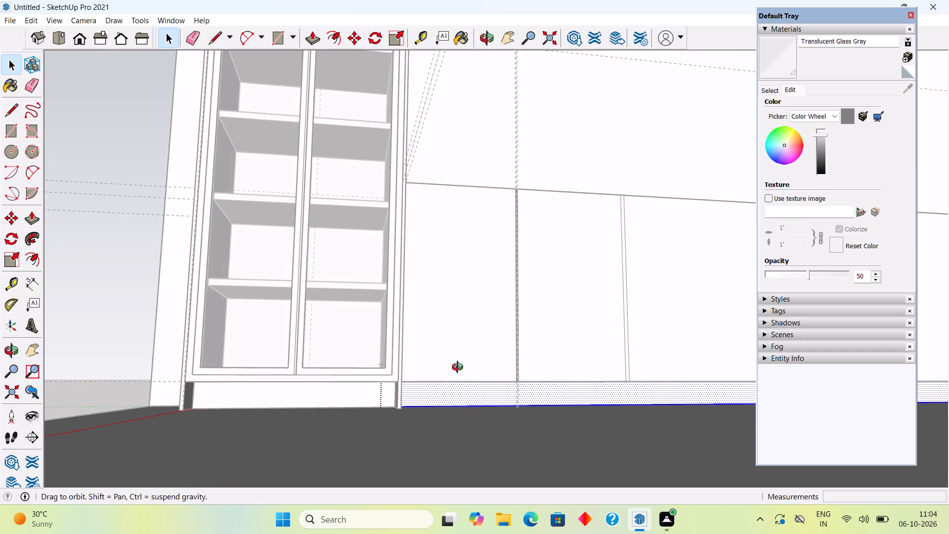
{"action": "middle_click_drag", "start_coordinate": [460, 368], "coordinate": [677, 376]}
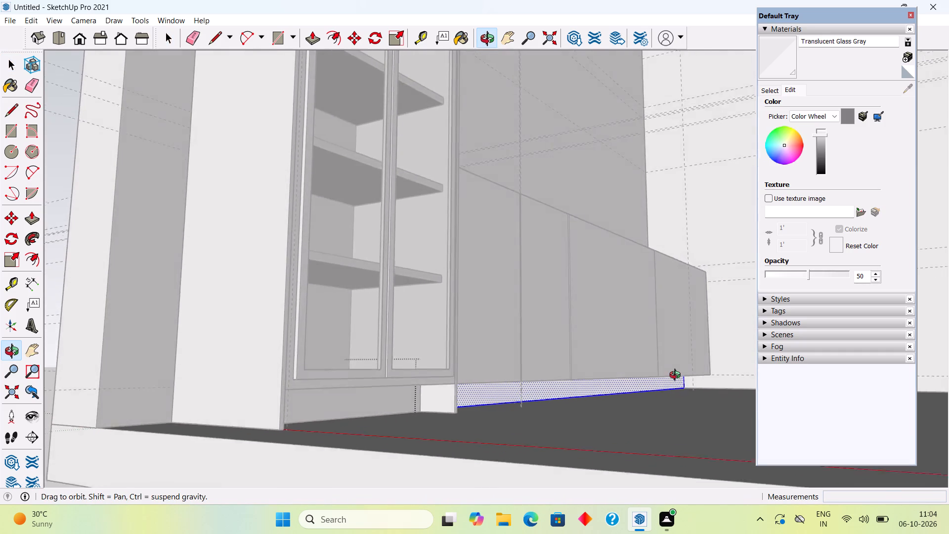
{"action": "middle_click_drag", "start_coordinate": [677, 376], "coordinate": [252, 394]}
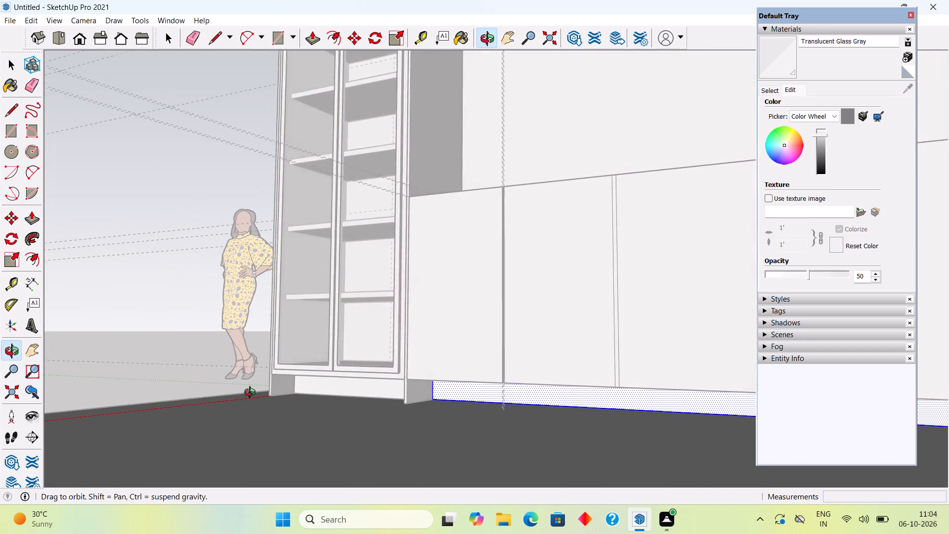
{"action": "middle_click_drag", "start_coordinate": [252, 394], "coordinate": [247, 395]}
{"action": "scroll", "coordinate": [247, 395], "scroll_direction": "down", "scroll_amount": 2}
{"action": "left_click", "coordinate": [99, 316]}
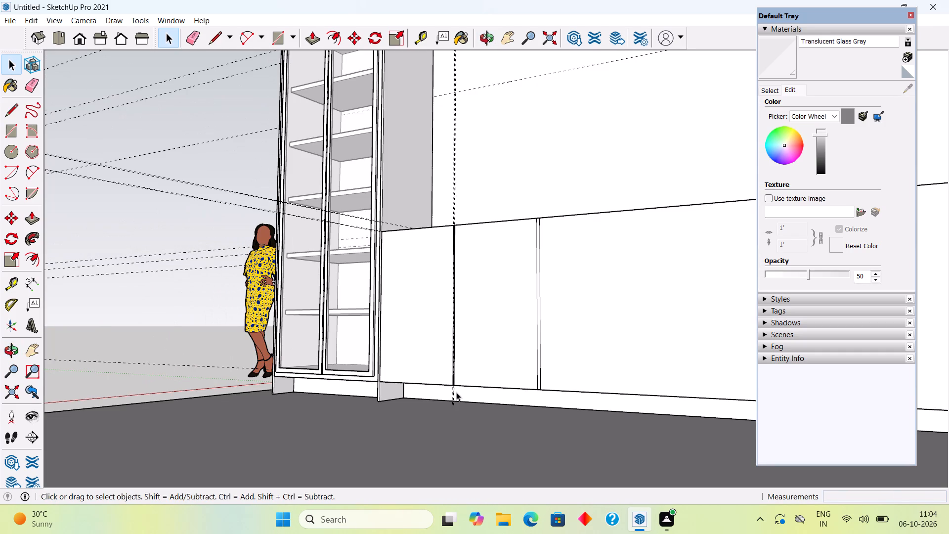
Examine the glass-door cabinet and the fronts of the low cabinet run from several angles.
{"action": "scroll", "coordinate": [456, 392], "scroll_direction": "down", "scroll_amount": 6}
{"action": "middle_click_drag", "start_coordinate": [566, 370], "coordinate": [804, 388]}
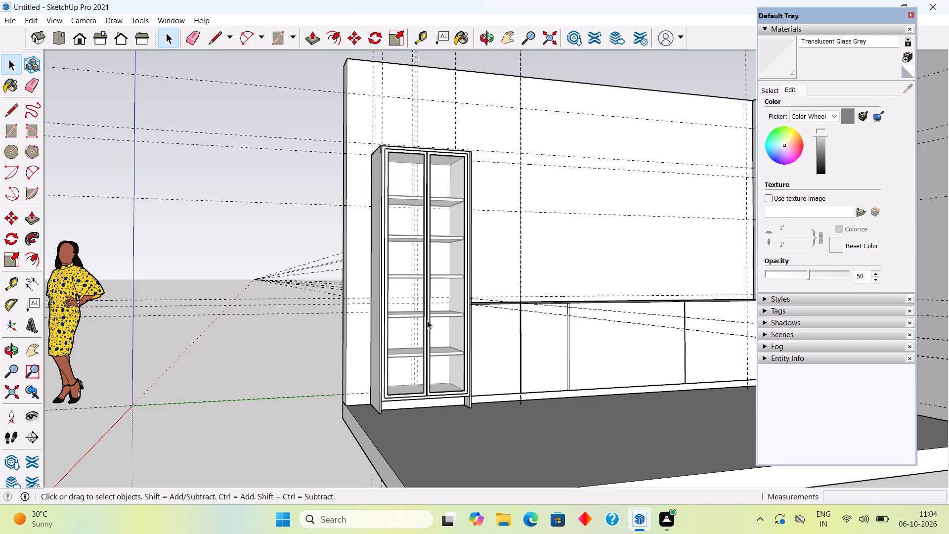
{"action": "scroll", "coordinate": [574, 326], "scroll_direction": "up", "scroll_amount": 3}
{"action": "scroll", "coordinate": [613, 310], "scroll_direction": "up", "scroll_amount": 3}
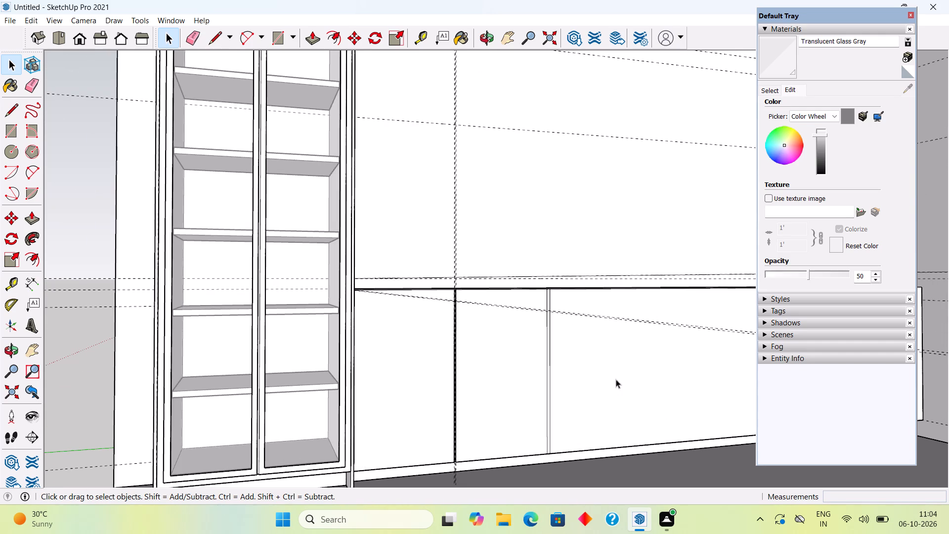
{"action": "middle_click_drag", "start_coordinate": [412, 275], "coordinate": [851, 393]}
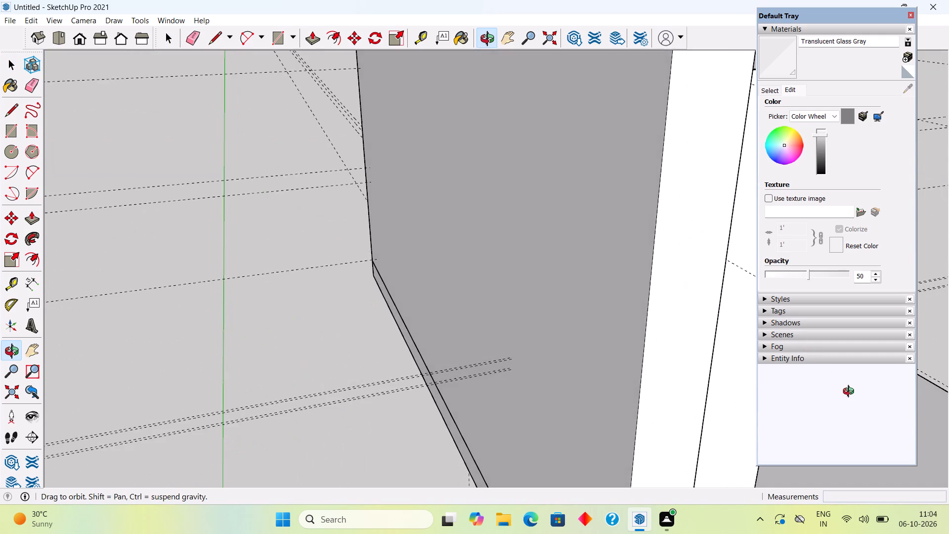
{"action": "middle_click_drag", "start_coordinate": [851, 393], "coordinate": [769, 373]}
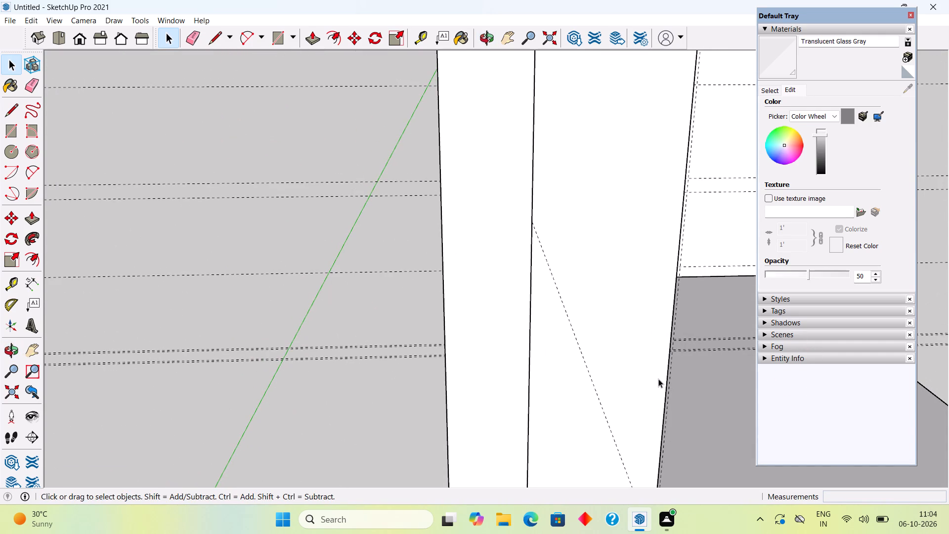
{"action": "middle_click_drag", "start_coordinate": [635, 374], "coordinate": [537, 359]}
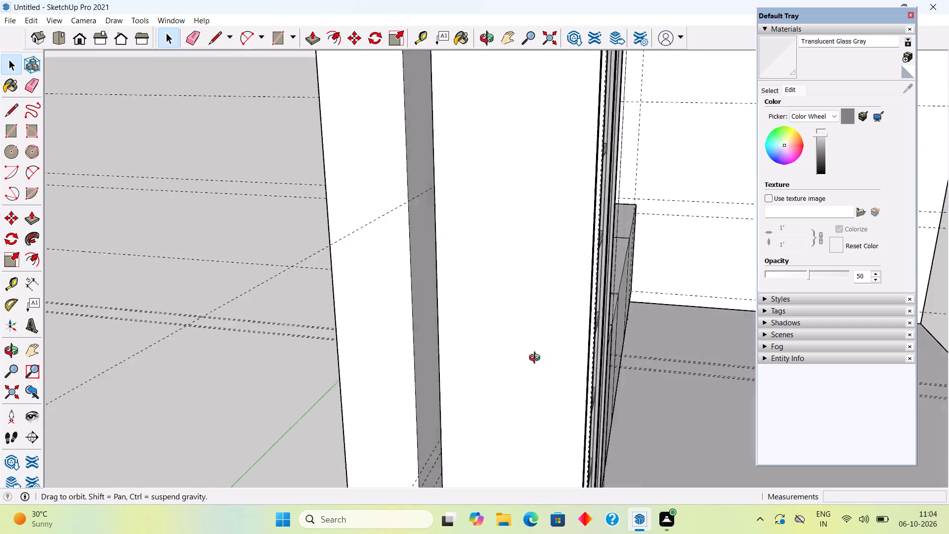
{"action": "middle_click_drag", "start_coordinate": [537, 359], "coordinate": [323, 350]}
{"action": "middle_click_drag", "start_coordinate": [649, 305], "coordinate": [447, 284]}
{"action": "scroll", "coordinate": [447, 284], "scroll_direction": "down", "scroll_amount": 3}
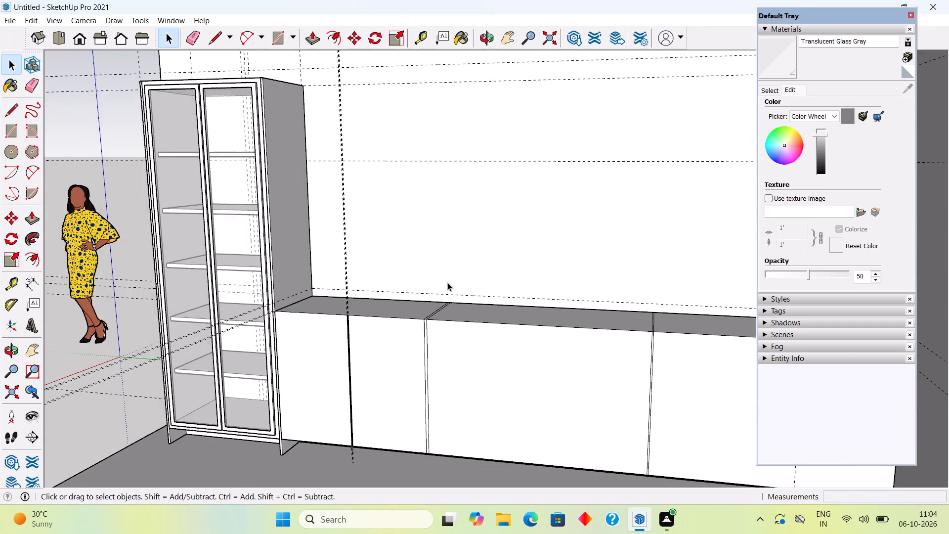
{"action": "scroll", "coordinate": [447, 282], "scroll_direction": "down", "scroll_amount": 4}
{"action": "scroll", "coordinate": [651, 360], "scroll_direction": "up", "scroll_amount": 4}
{"action": "scroll", "coordinate": [412, 340], "scroll_direction": "up", "scroll_amount": 5}
{"action": "middle_click_drag", "start_coordinate": [460, 330], "coordinate": [517, 302]}
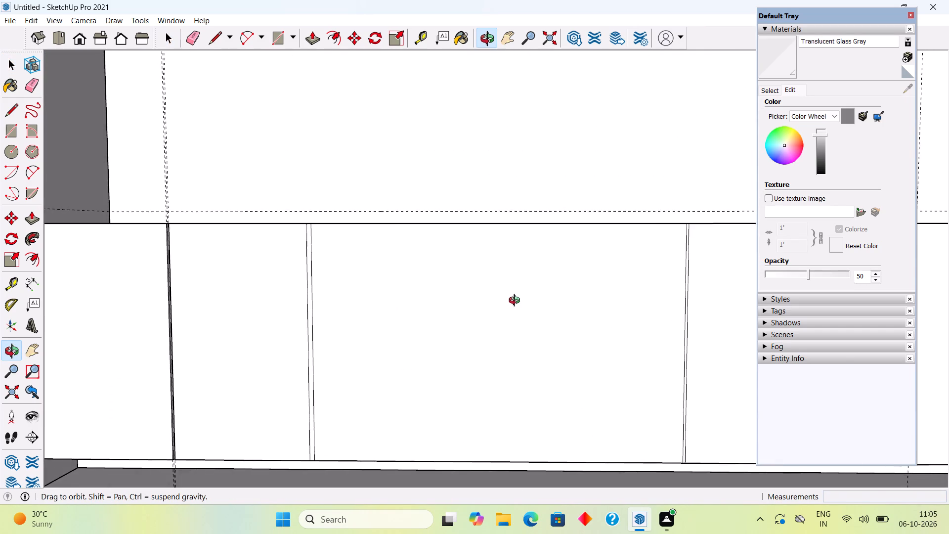
{"action": "middle_click_drag", "start_coordinate": [517, 302], "coordinate": [523, 318]}
Place a horizontal guide 9" below the middle low block's top front edge and a second guide 0.3" above it.
{"action": "left_click", "coordinate": [527, 327]}
{"action": "triple_click", "coordinate": [527, 327]}
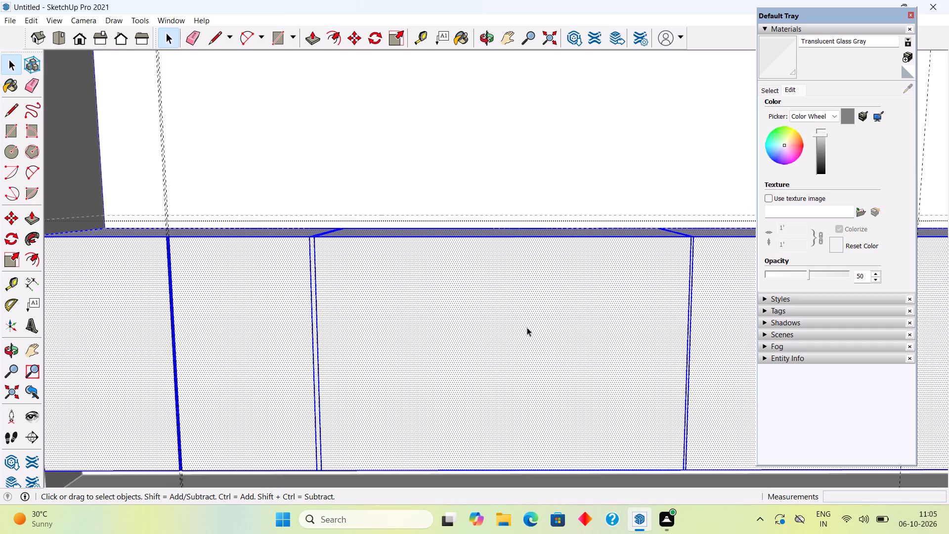
{"action": "key", "text": "t"}
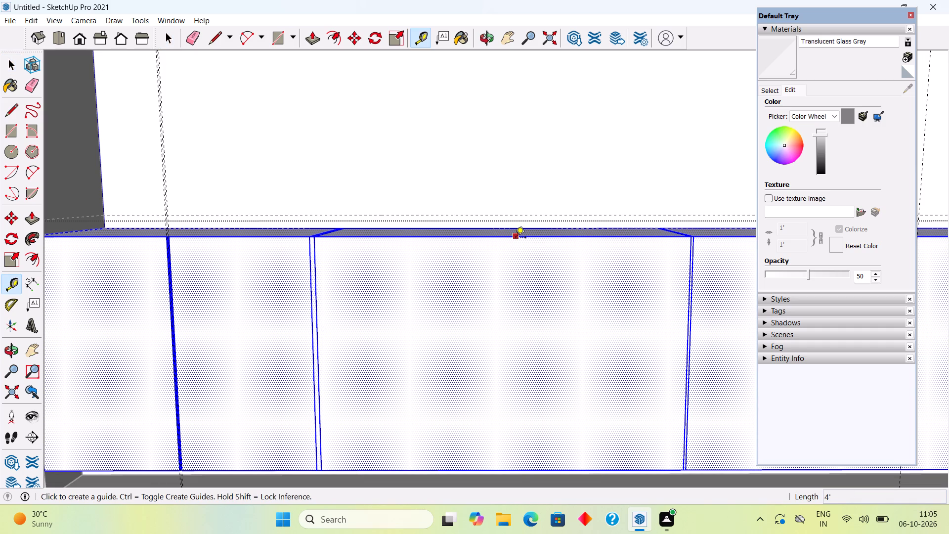
{"action": "left_click", "coordinate": [516, 238]}
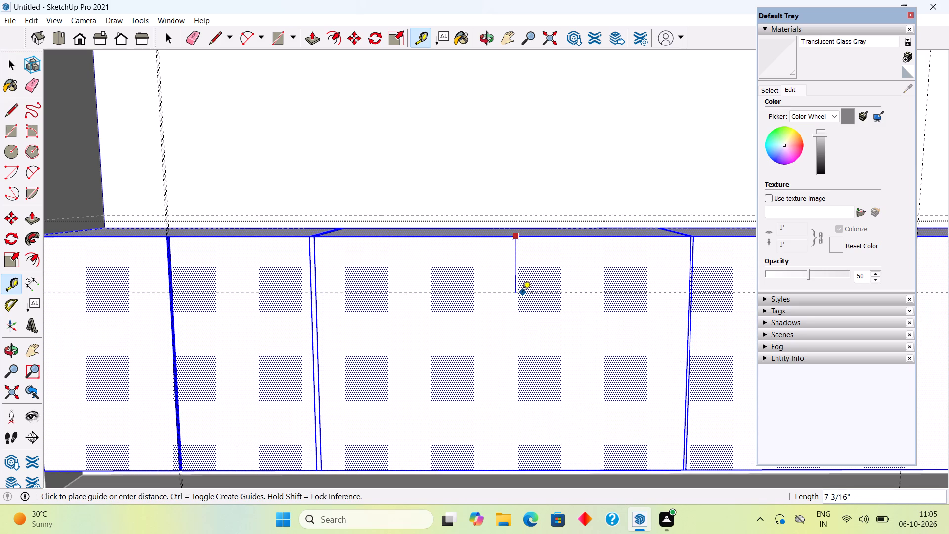
{"action": "type", "text": "9\""}
{"action": "key", "text": "Return"}
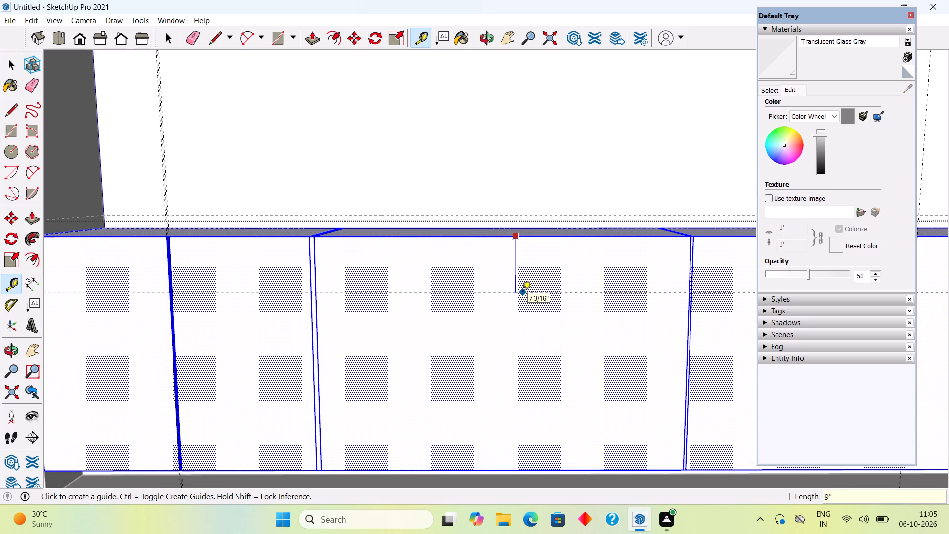
{"action": "left_click", "coordinate": [533, 307]}
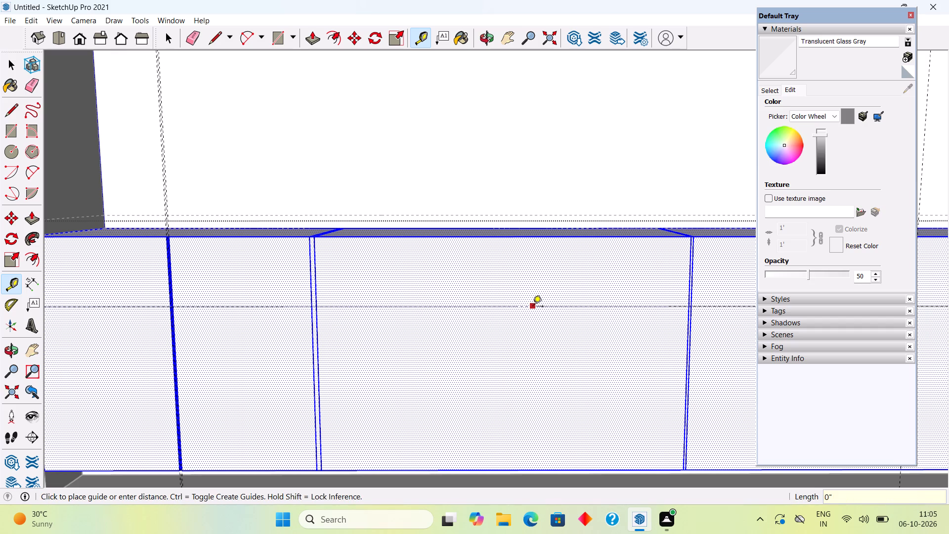
{"action": "type", "text": ".3\""}
{"action": "key", "text": "Return"}
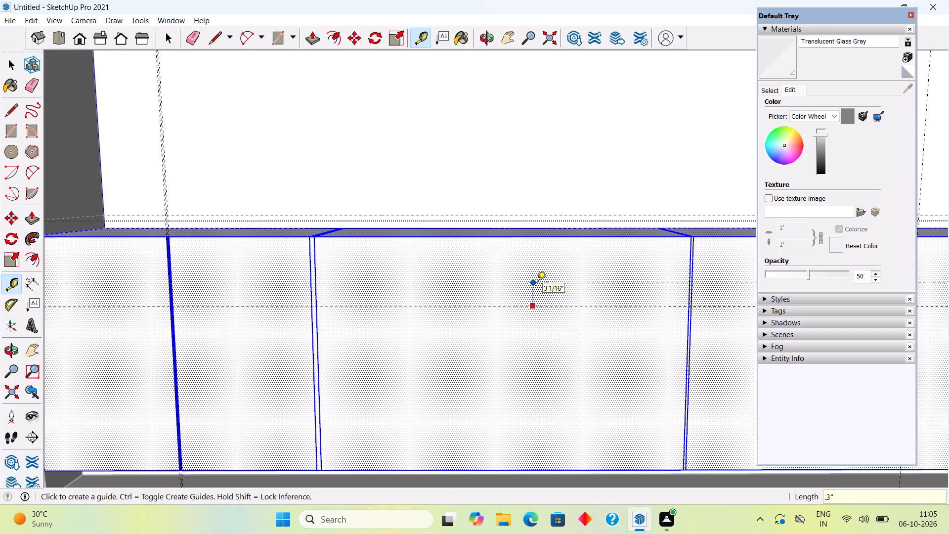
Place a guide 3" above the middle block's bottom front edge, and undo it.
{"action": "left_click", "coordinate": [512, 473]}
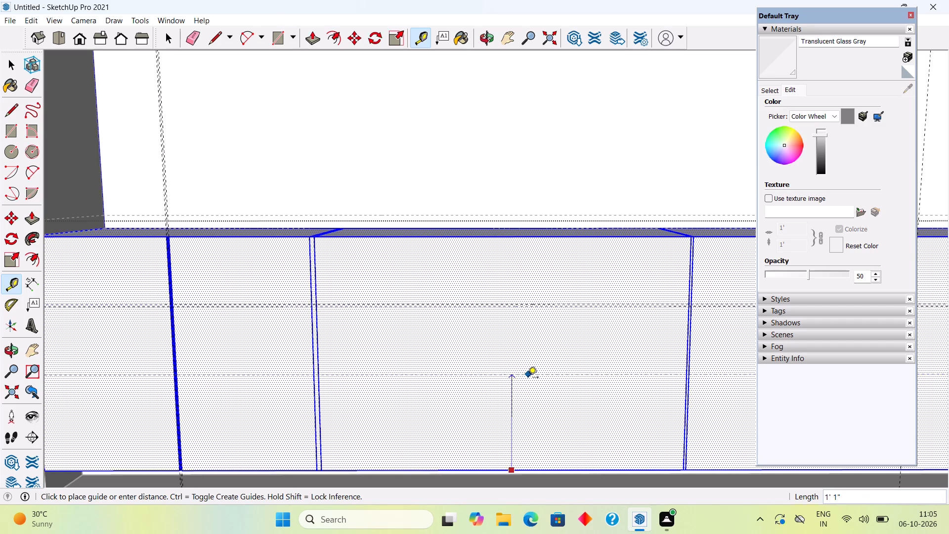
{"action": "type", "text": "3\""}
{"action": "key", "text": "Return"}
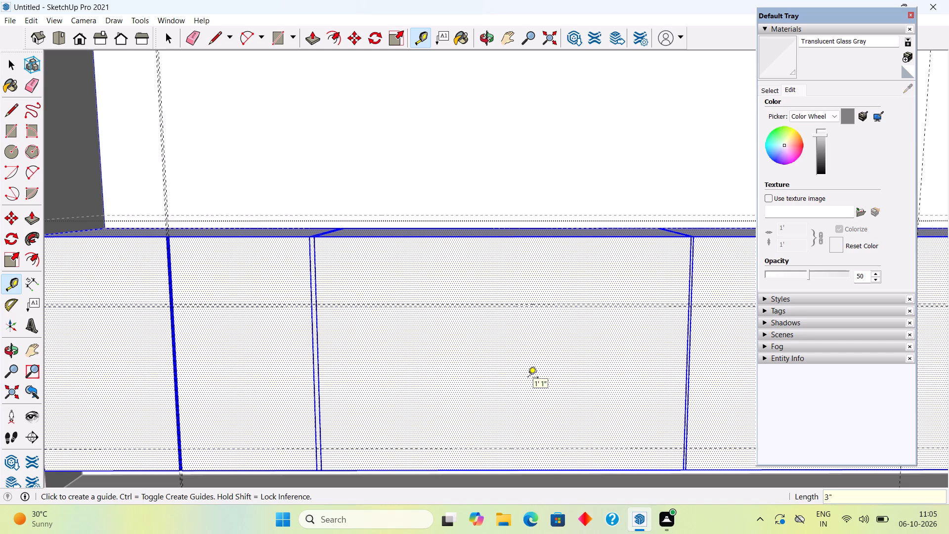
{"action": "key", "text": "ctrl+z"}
Place a horizontal guide 9" above the middle block's bottom front edge and a second guide 0.3" above it.
{"action": "left_click", "coordinate": [531, 469]}
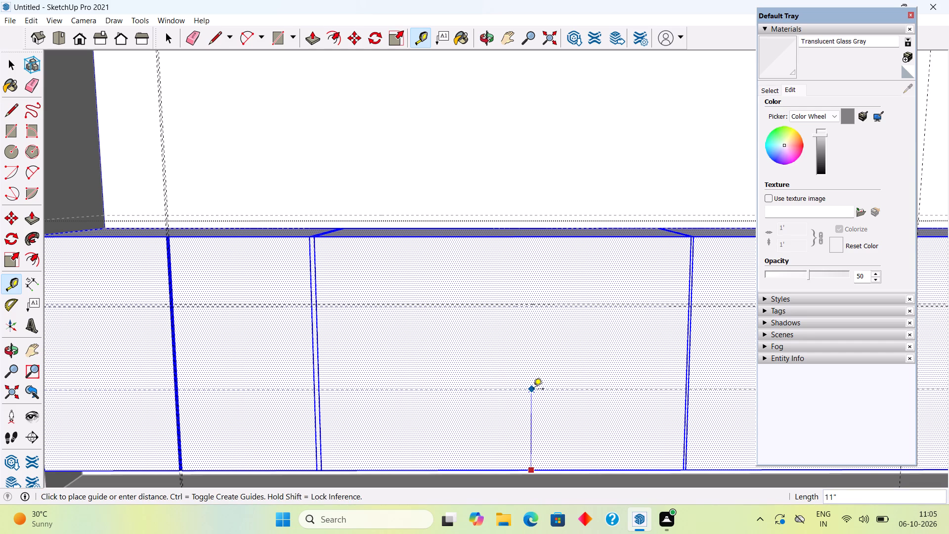
{"action": "type", "text": "9\""}
{"action": "key", "text": "Return"}
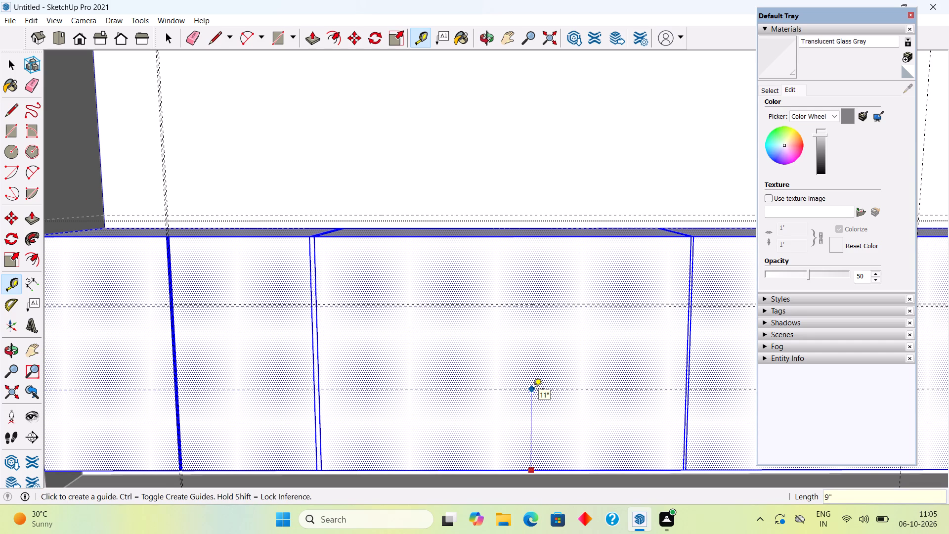
{"action": "left_click", "coordinate": [532, 406]}
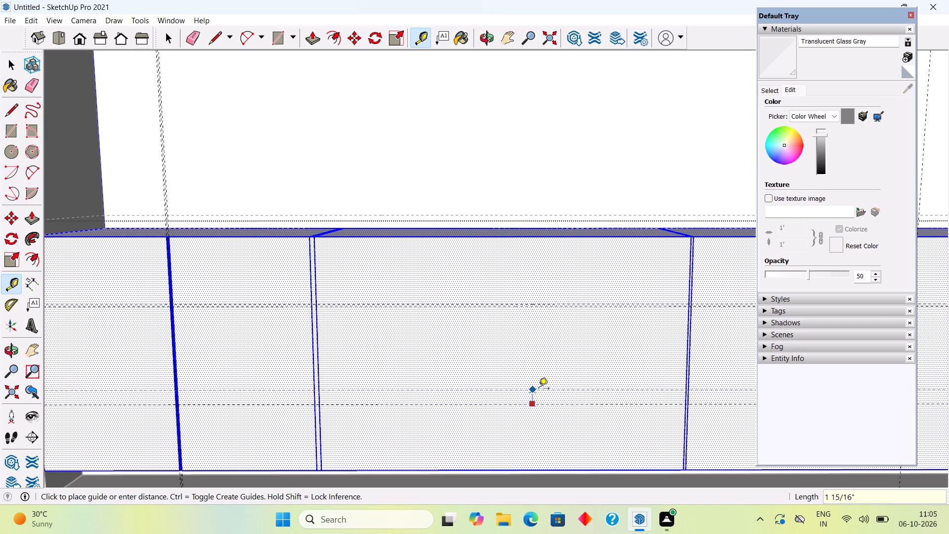
{"action": "type", "text": ".3\""}
{"action": "key", "text": "Return"}
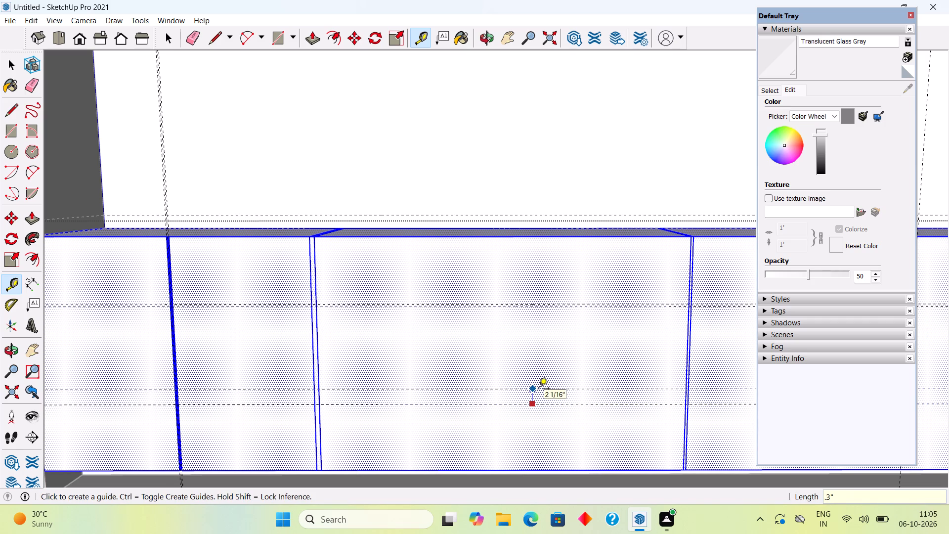
{"action": "key", "text": "space"}
Draw a narrow rectangle about 5/16" by 4' between the upper pair of guides, across the middle block's front.
{"action": "scroll", "coordinate": [550, 331], "scroll_direction": "up", "scroll_amount": 2}
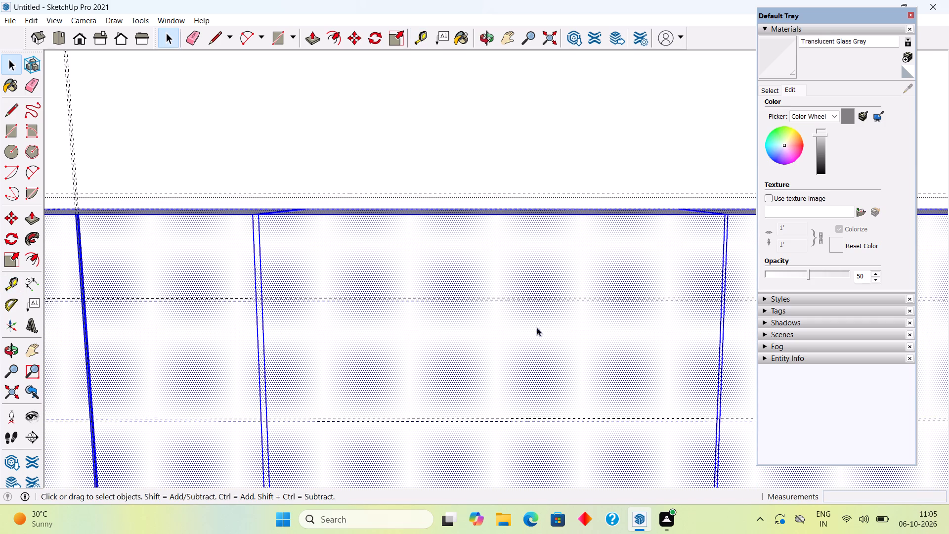
{"action": "middle_click_drag", "start_coordinate": [465, 334], "coordinate": [399, 373]}
{"action": "middle_click_drag", "start_coordinate": [386, 370], "coordinate": [326, 382]}
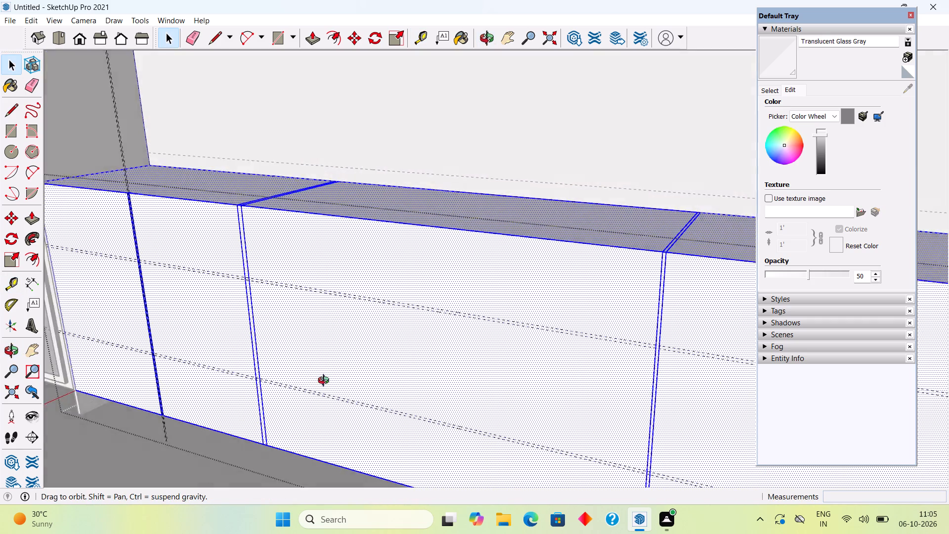
{"action": "middle_click_drag", "start_coordinate": [326, 382], "coordinate": [444, 356]}
{"action": "scroll", "coordinate": [445, 356], "scroll_direction": "up", "scroll_amount": 4}
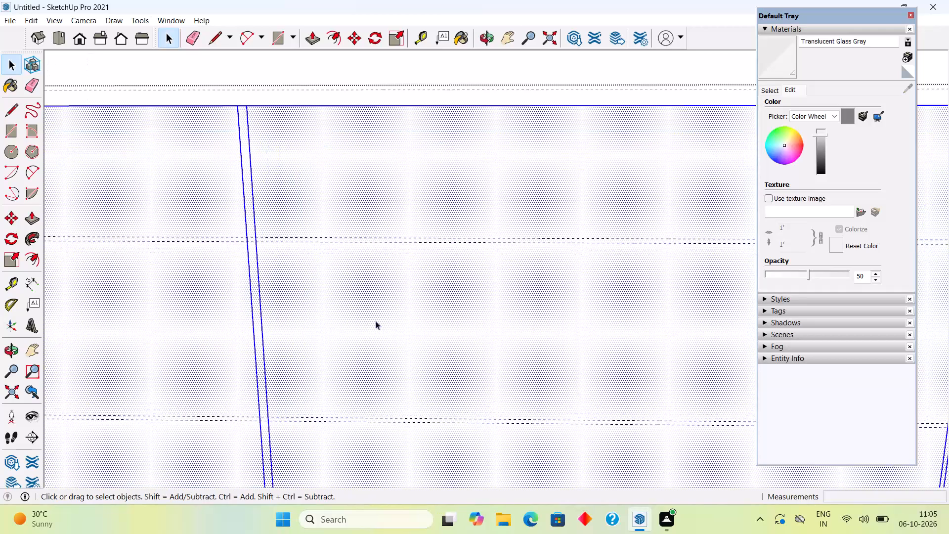
{"action": "scroll", "coordinate": [248, 217], "scroll_direction": "up", "scroll_amount": 3}
{"action": "key", "text": "r"}
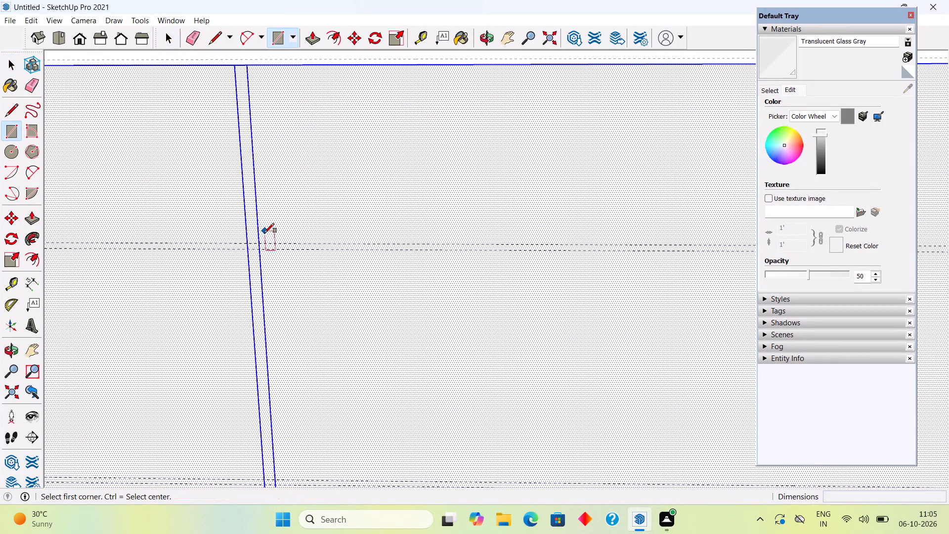
{"action": "left_click", "coordinate": [261, 244]}
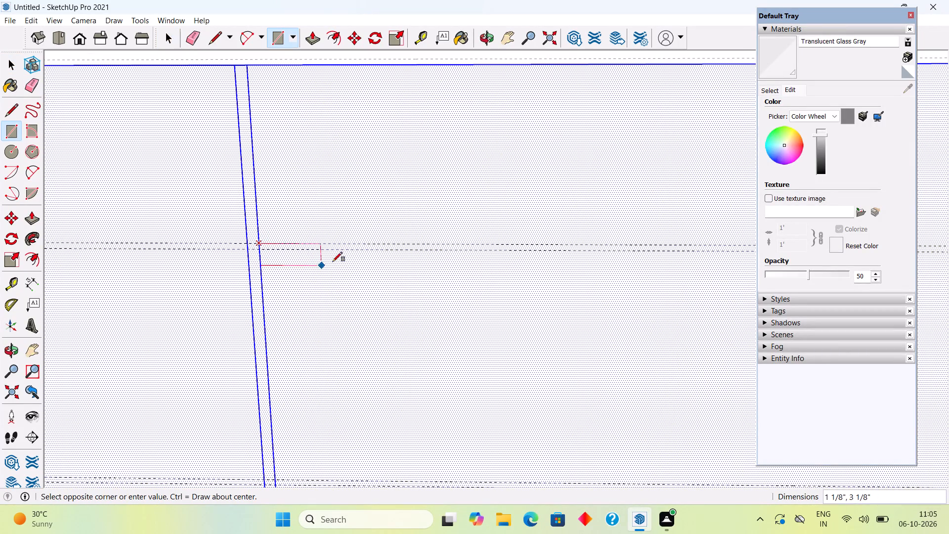
{"action": "scroll", "coordinate": [334, 261], "scroll_direction": "down", "scroll_amount": 17}
{"action": "scroll", "coordinate": [542, 266], "scroll_direction": "up", "scroll_amount": 11}
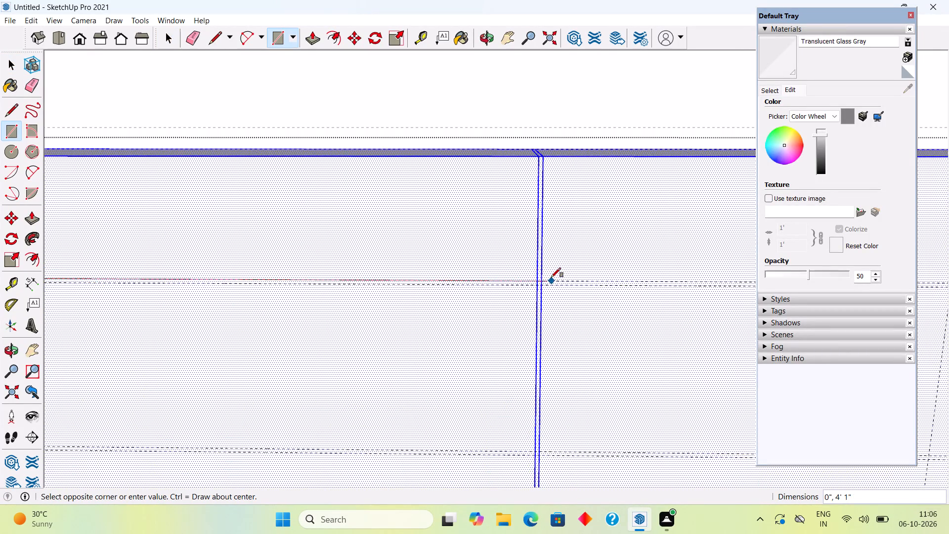
{"action": "scroll", "coordinate": [551, 277], "scroll_direction": "up", "scroll_amount": 16}
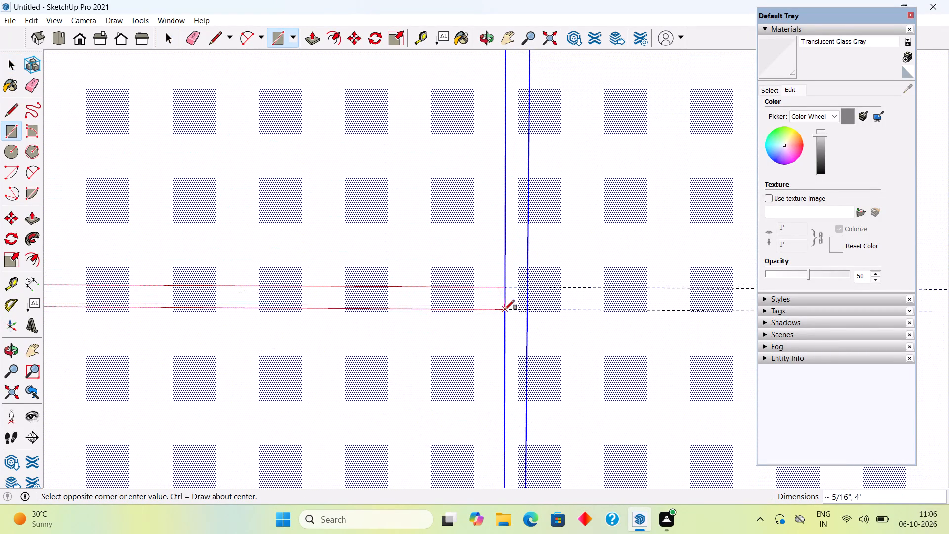
{"action": "left_click", "coordinate": [505, 310]}
{"action": "scroll", "coordinate": [505, 300], "scroll_direction": "down", "scroll_amount": 20}
{"action": "scroll", "coordinate": [505, 300], "scroll_direction": "down", "scroll_amount": 7}
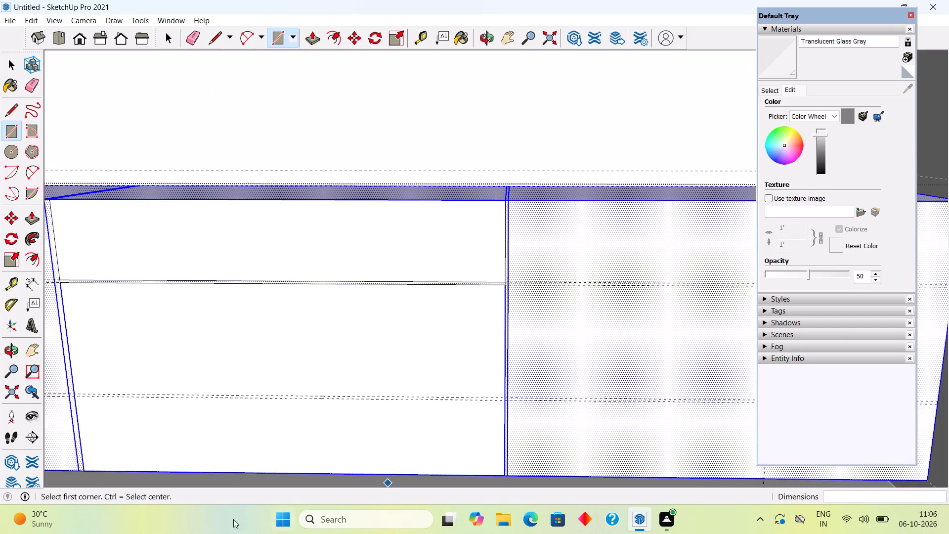
Draw a narrow rectangle about 5/16" by 4' between the lower pair of guides, across the middle block's front.
{"action": "scroll", "coordinate": [100, 395], "scroll_direction": "up", "scroll_amount": 5}
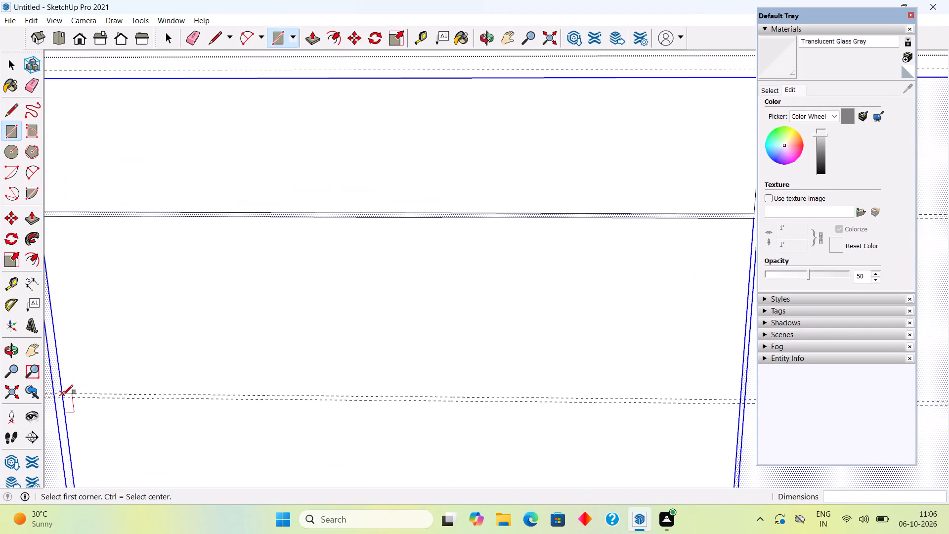
{"action": "left_click", "coordinate": [63, 395]}
{"action": "scroll", "coordinate": [654, 405], "scroll_direction": "down", "scroll_amount": 4}
{"action": "scroll", "coordinate": [719, 411], "scroll_direction": "down", "scroll_amount": 2}
{"action": "scroll", "coordinate": [719, 411], "scroll_direction": "up", "scroll_amount": 9}
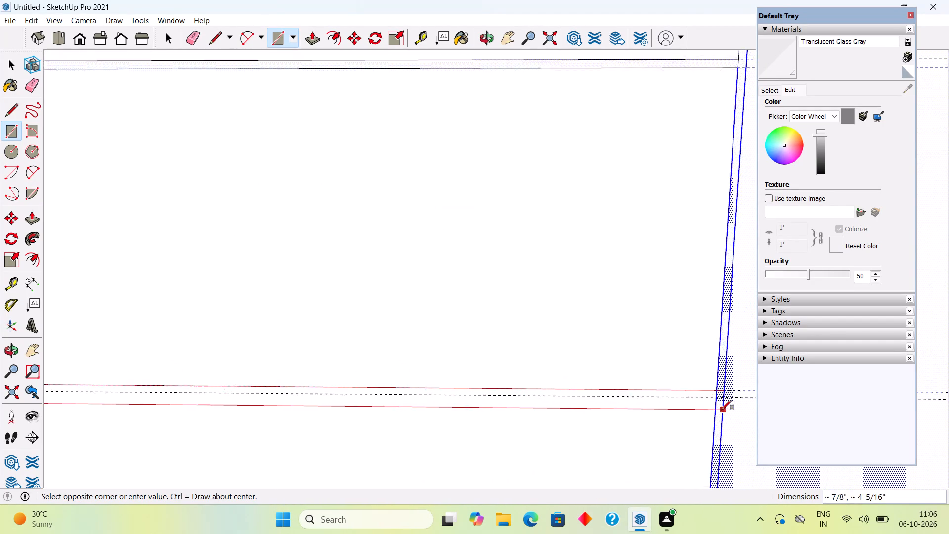
{"action": "scroll", "coordinate": [722, 410], "scroll_direction": "up", "scroll_amount": 8}
{"action": "left_click", "coordinate": [716, 391]}
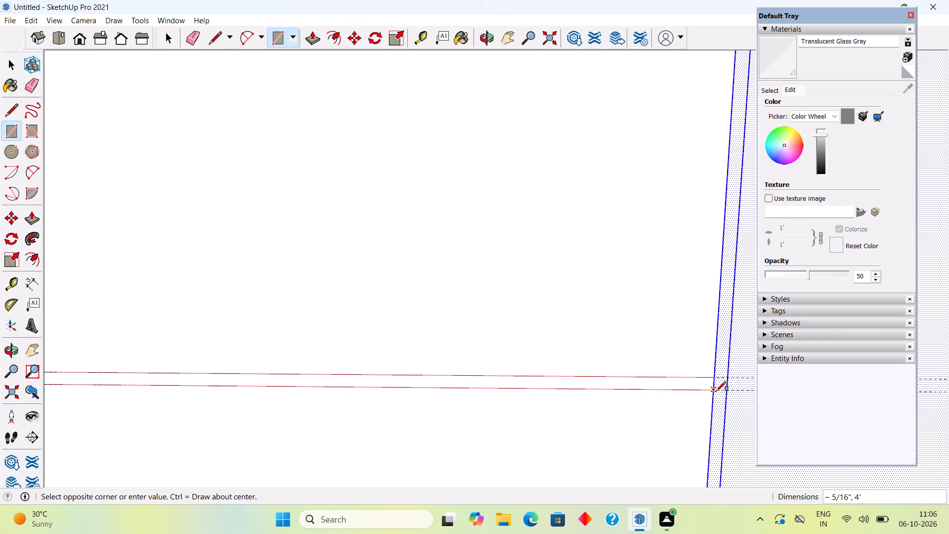
Push the lower and upper horizontal strips 0.3' into the middle block to form recessed drawer gaps.
{"action": "key", "text": "space"}
{"action": "key", "text": "p"}
{"action": "left_click", "coordinate": [688, 380]}
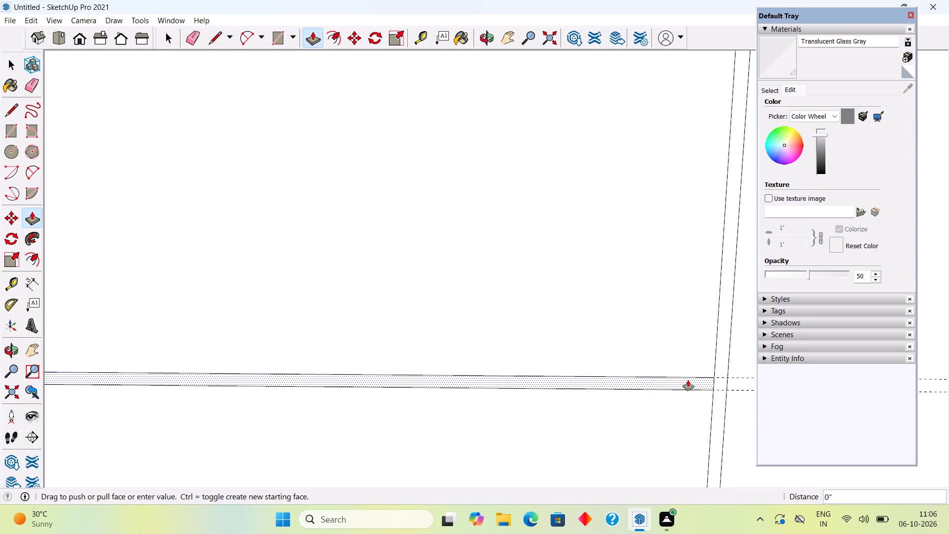
{"action": "type", "text": ".3'"}
{"action": "key", "text": "Return"}
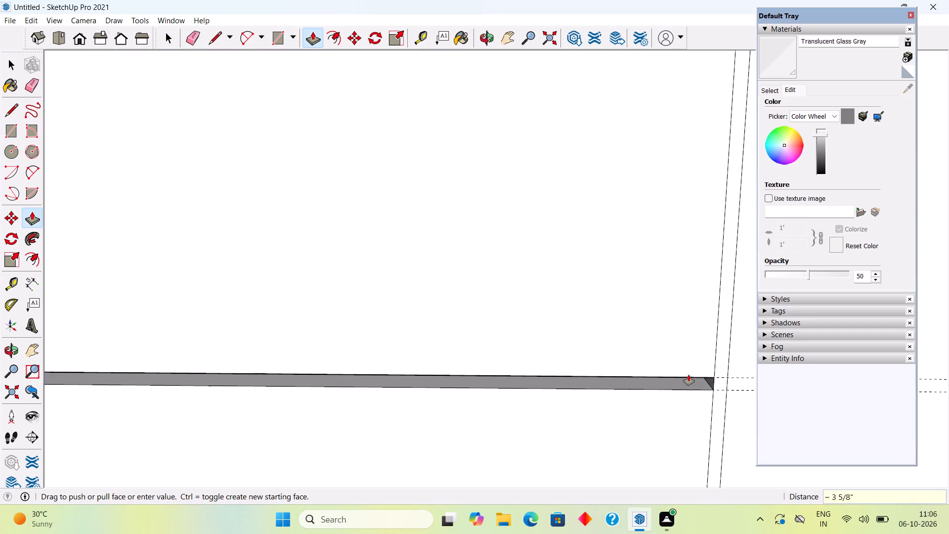
{"action": "scroll", "coordinate": [676, 360], "scroll_direction": "down", "scroll_amount": 16}
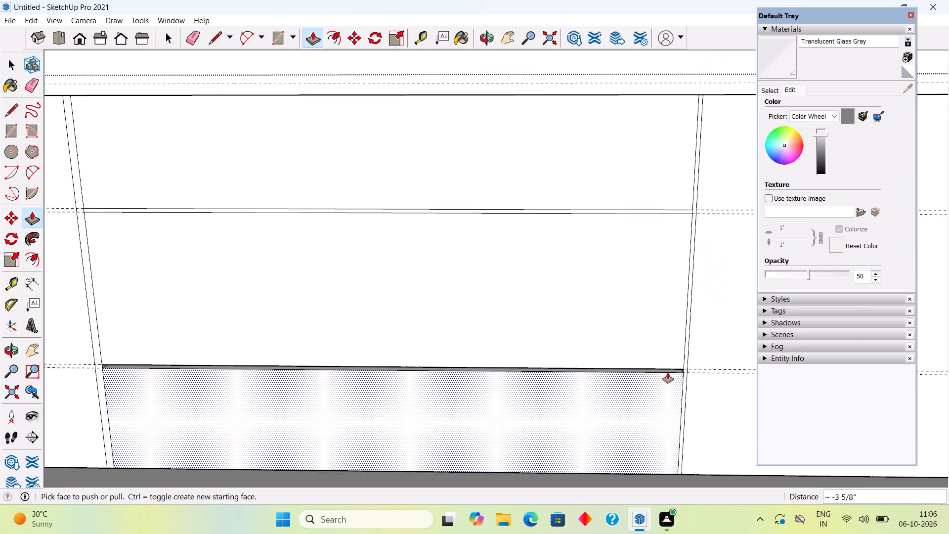
{"action": "scroll", "coordinate": [593, 244], "scroll_direction": "up", "scroll_amount": 4}
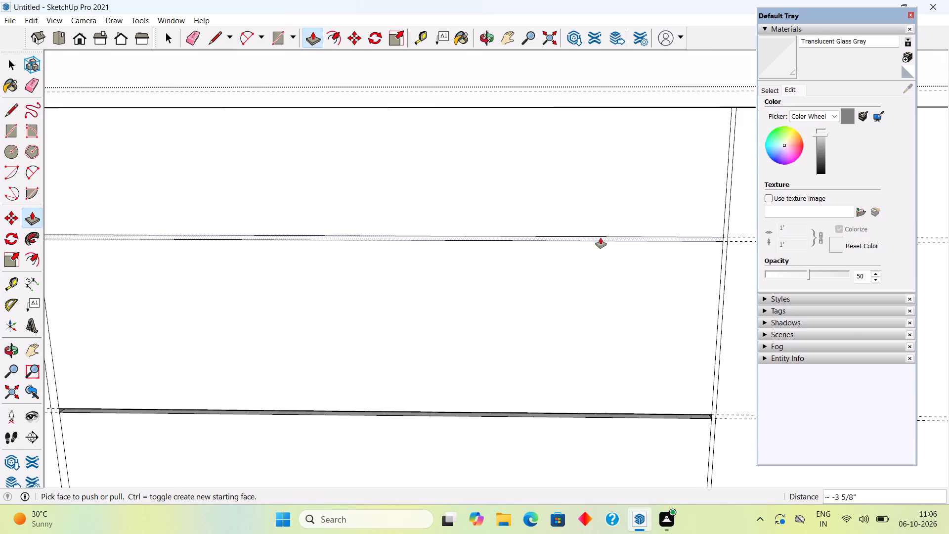
{"action": "double_click", "coordinate": [601, 238]}
{"action": "key", "text": "space"}
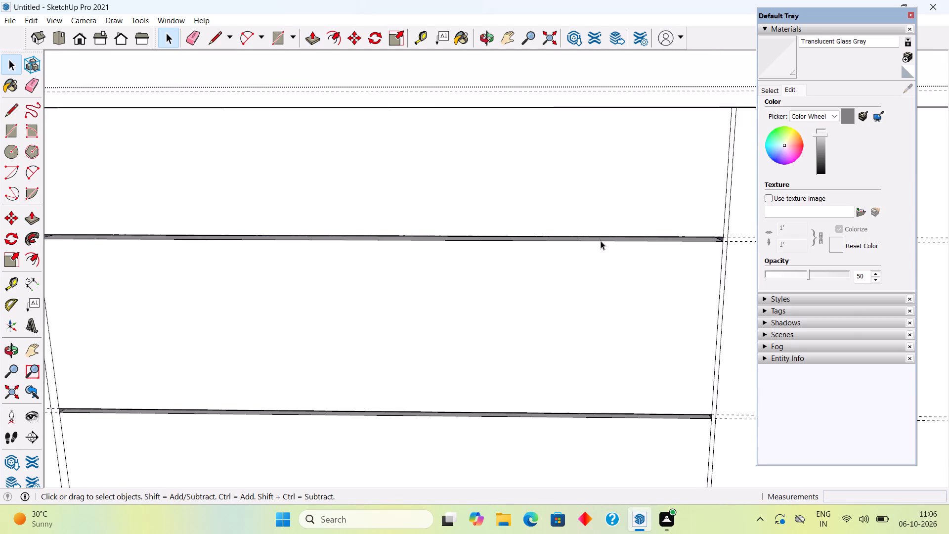
Draw a vertical line up the right block's front along its vertical guide, from the bottom edge to the top edge.
{"action": "scroll", "coordinate": [601, 241], "scroll_direction": "down", "scroll_amount": 13}
{"action": "scroll", "coordinate": [565, 266], "scroll_direction": "down", "scroll_amount": 3}
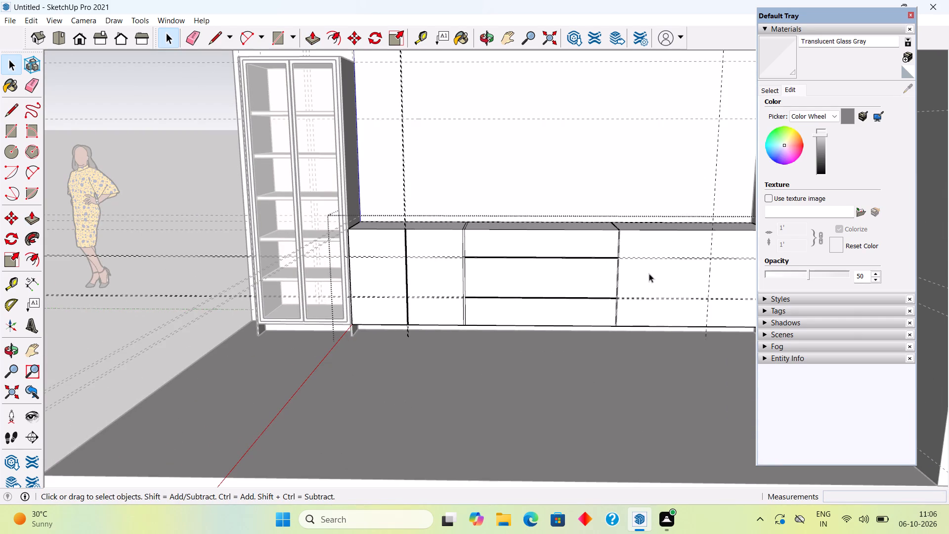
{"action": "middle_click_drag", "start_coordinate": [686, 283], "coordinate": [657, 275]}
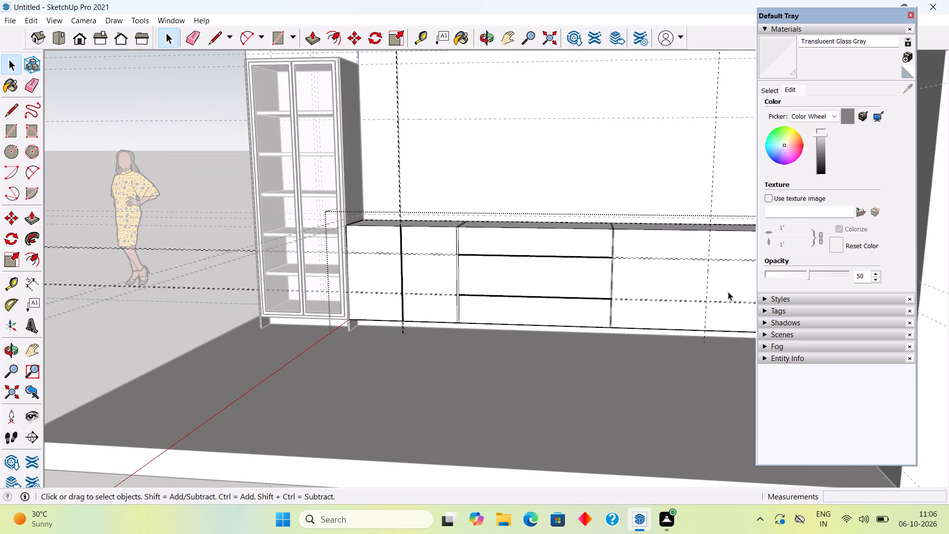
{"action": "scroll", "coordinate": [728, 292], "scroll_direction": "down", "scroll_amount": 2}
{"action": "scroll", "coordinate": [737, 276], "scroll_direction": "up", "scroll_amount": 8}
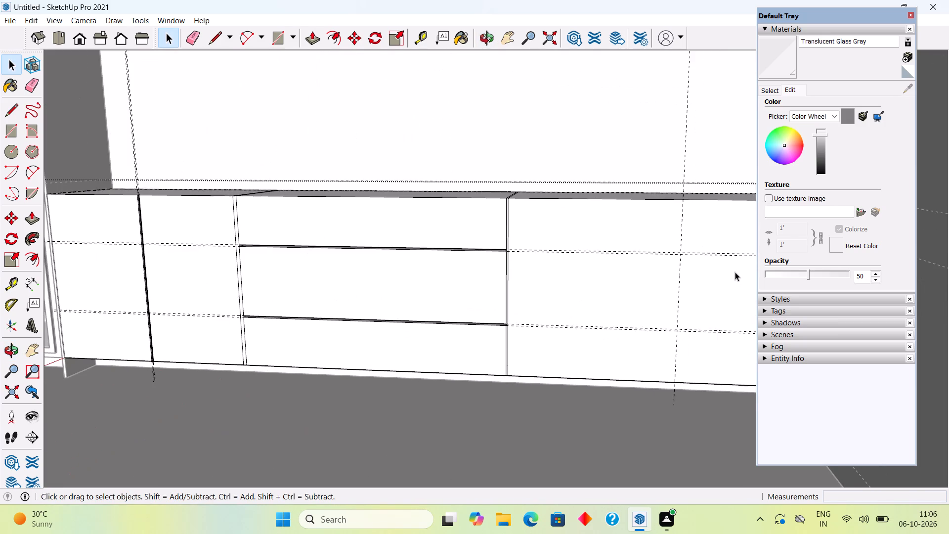
{"action": "scroll", "coordinate": [720, 274], "scroll_direction": "up", "scroll_amount": 2}
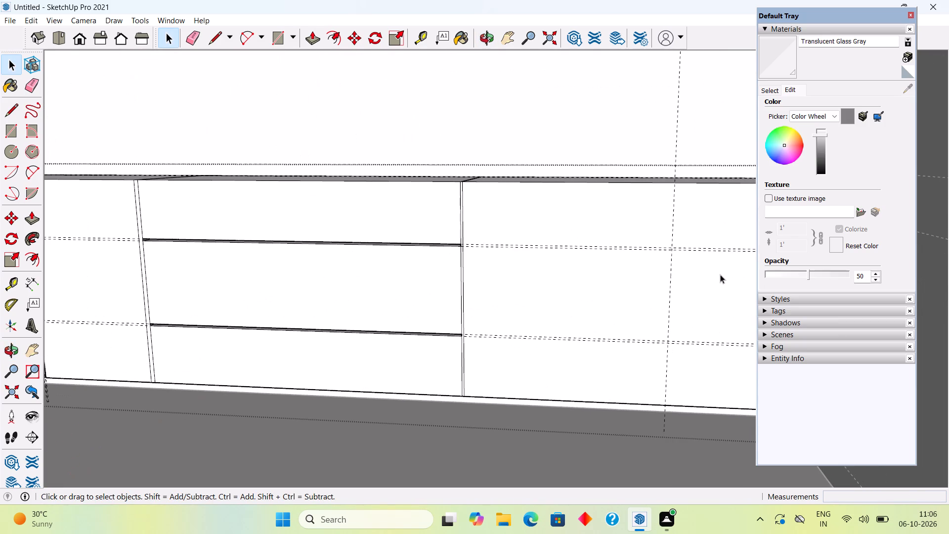
{"action": "key", "text": "l"}
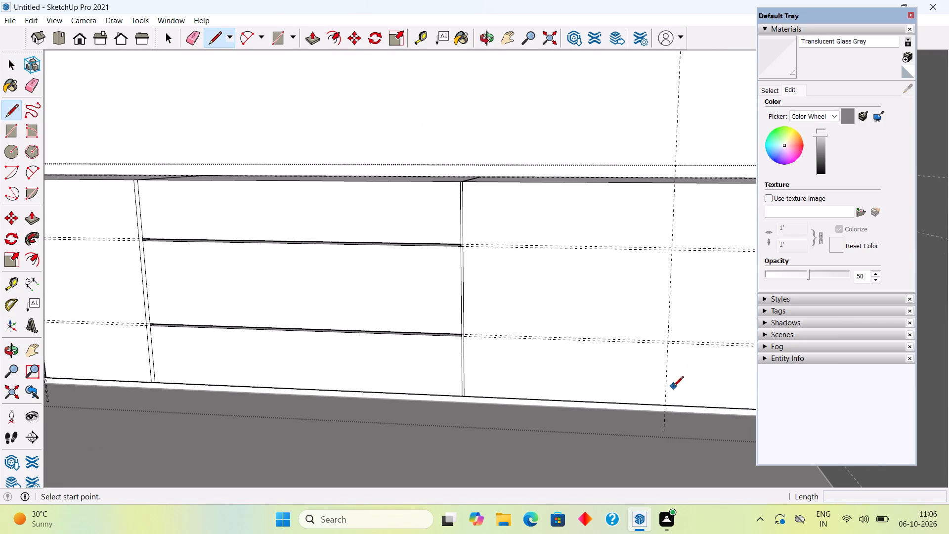
{"action": "left_click", "coordinate": [665, 405]}
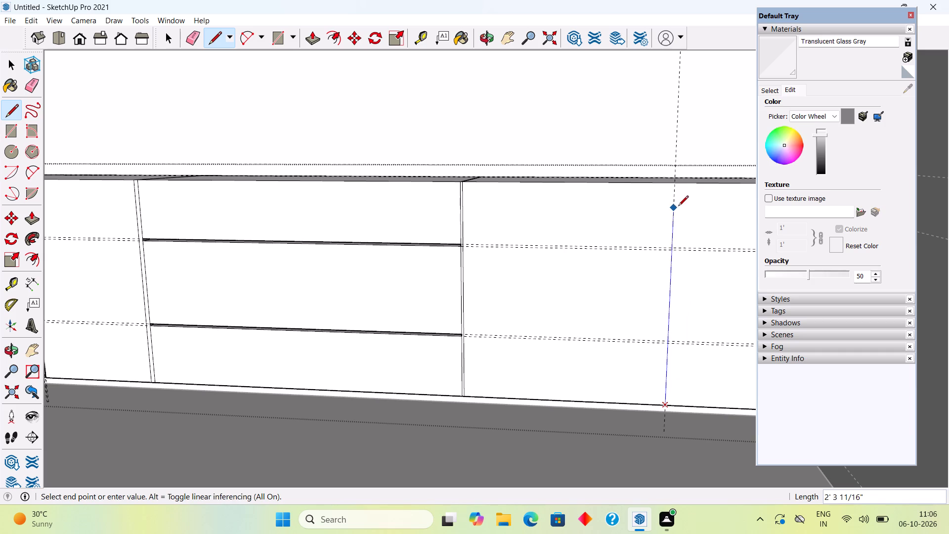
{"action": "left_click", "coordinate": [678, 182]}
Place a vertical guide at the bottom midpoint of the right block's left half, flanked by guides 0.3" to either side.
{"action": "key", "text": "t"}
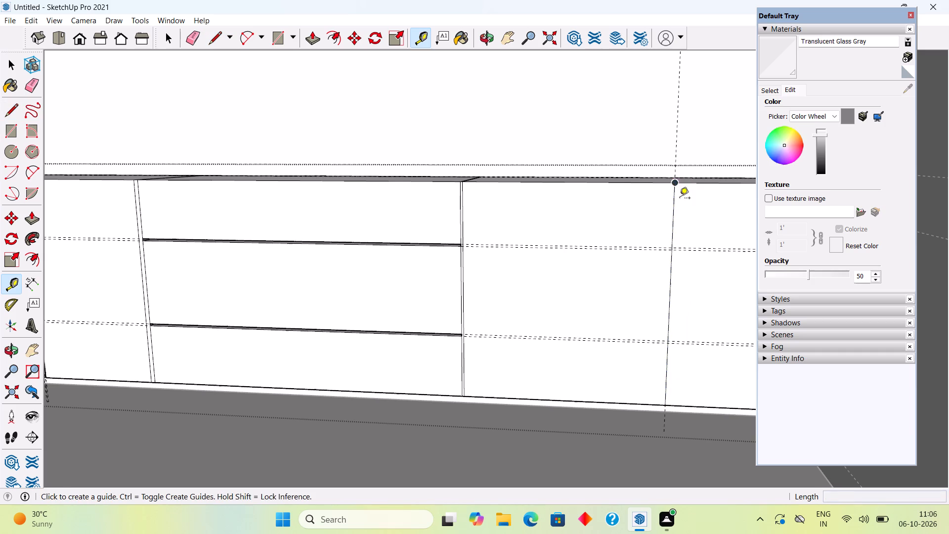
{"action": "left_click", "coordinate": [673, 232]}
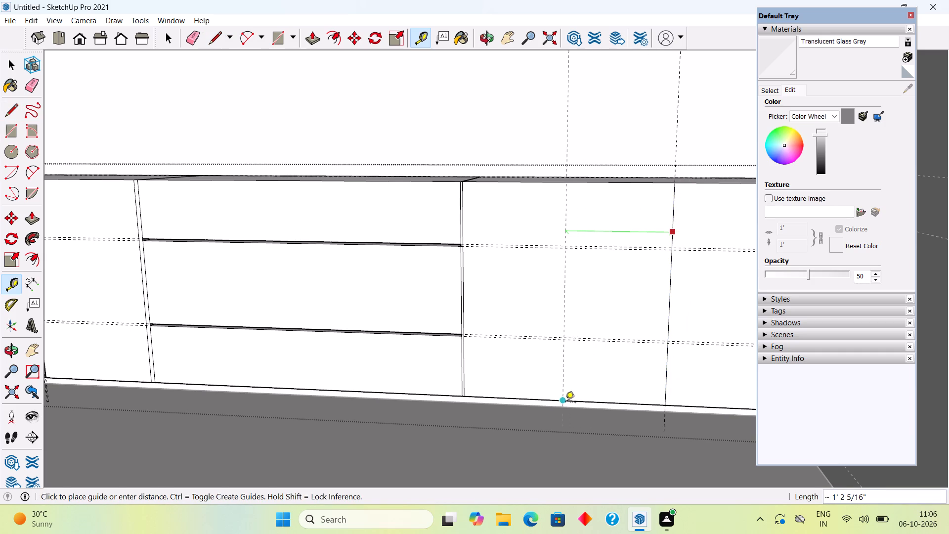
{"action": "left_click", "coordinate": [565, 403]}
{"action": "left_click", "coordinate": [566, 311]}
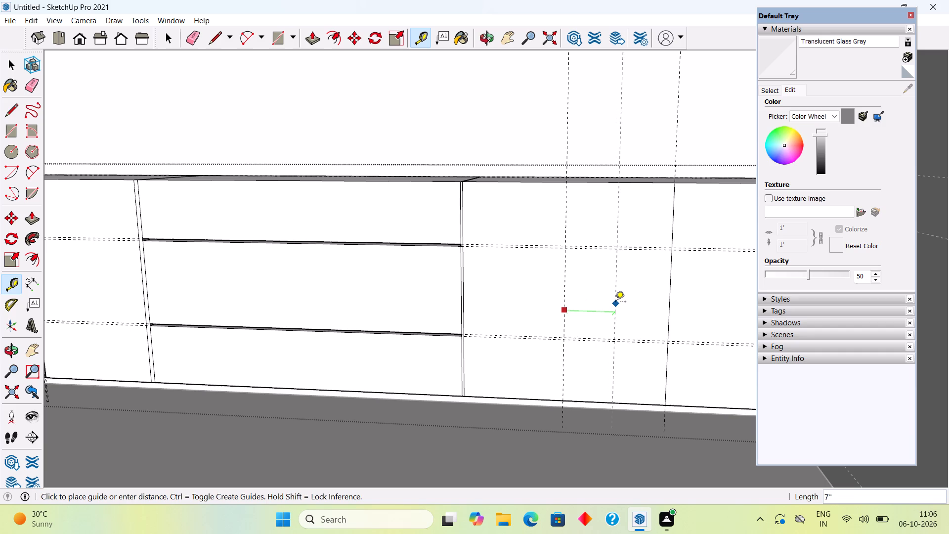
{"action": "type", "text": ".3\""}
{"action": "key", "text": "Return"}
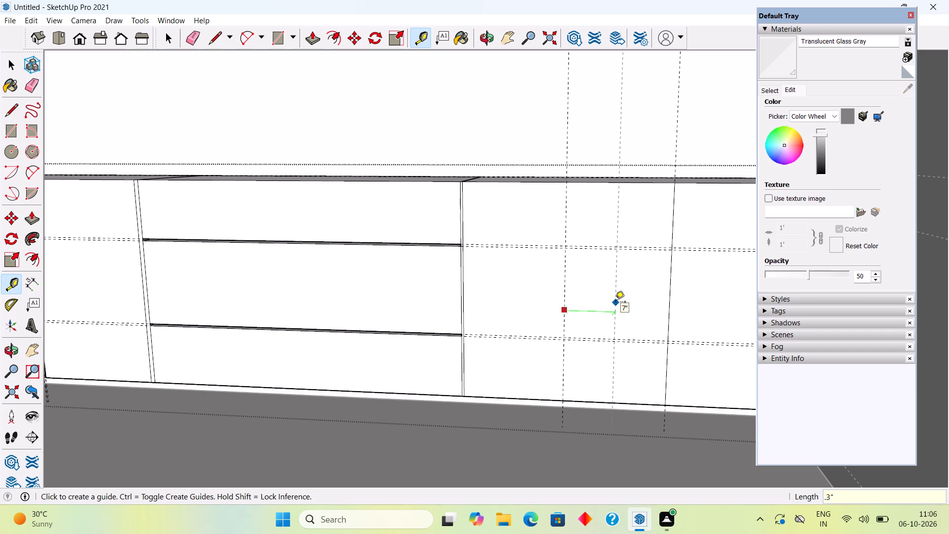
{"action": "scroll", "coordinate": [615, 303], "scroll_direction": "up", "scroll_amount": 5}
{"action": "left_click", "coordinate": [529, 291]}
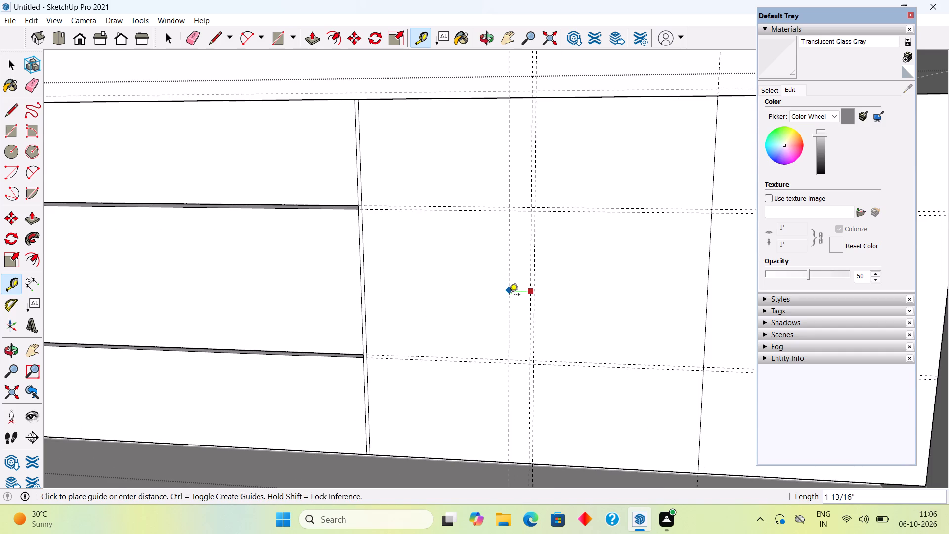
{"action": "type", "text": ".3\""}
{"action": "key", "text": "Return"}
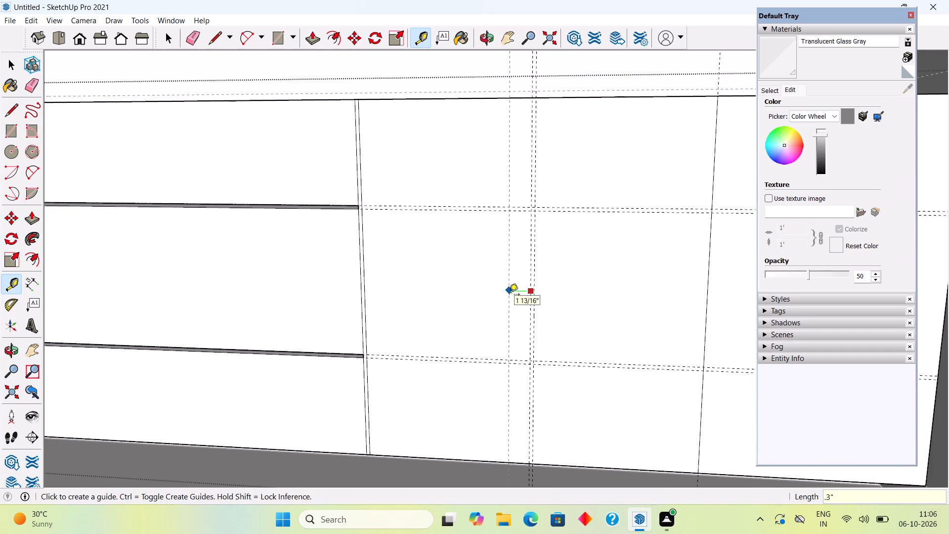
Draw a narrow full-height rectangle about 5/8" by 2' 7" between the outer two of the three guides on the right block.
{"action": "key", "text": "space"}
{"action": "type", "text": "r"}
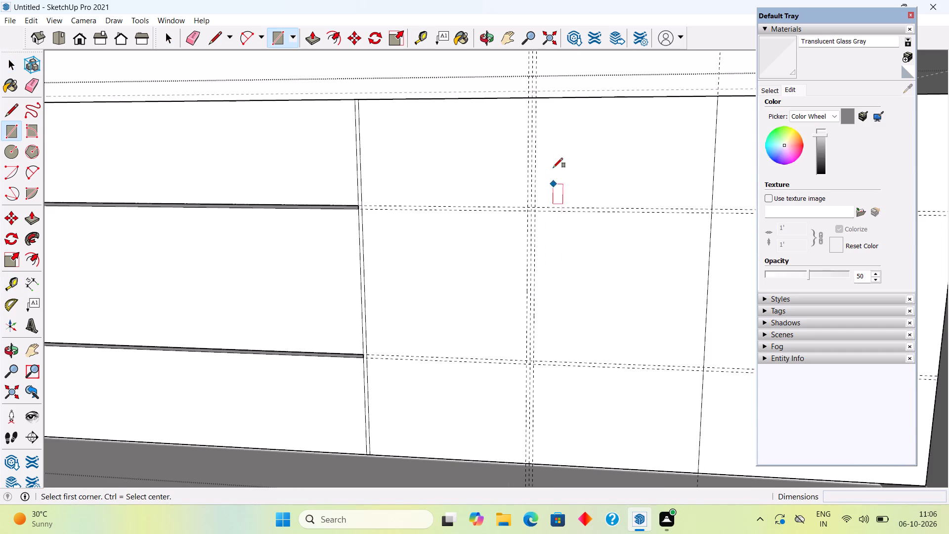
{"action": "left_click", "coordinate": [527, 98]}
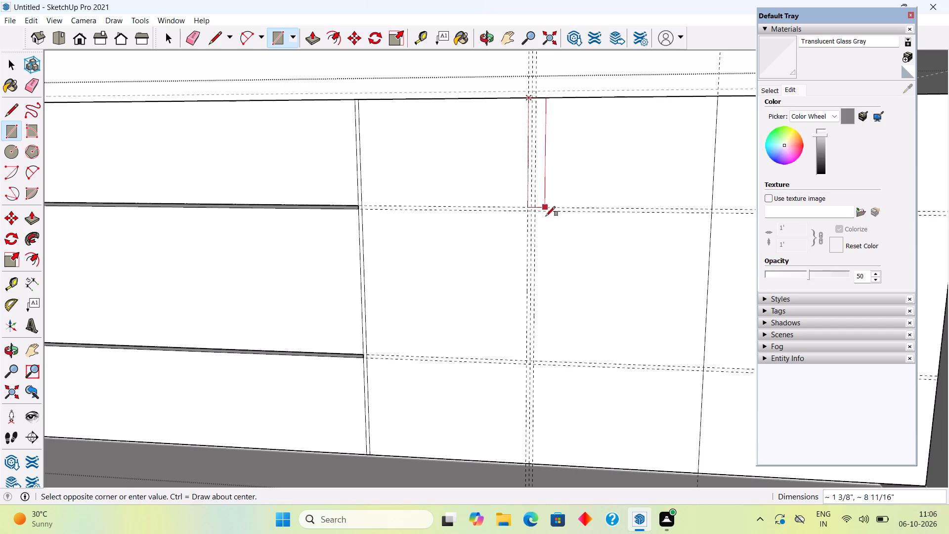
{"action": "left_click", "coordinate": [530, 467]}
{"action": "key", "text": "ctrl+z"}
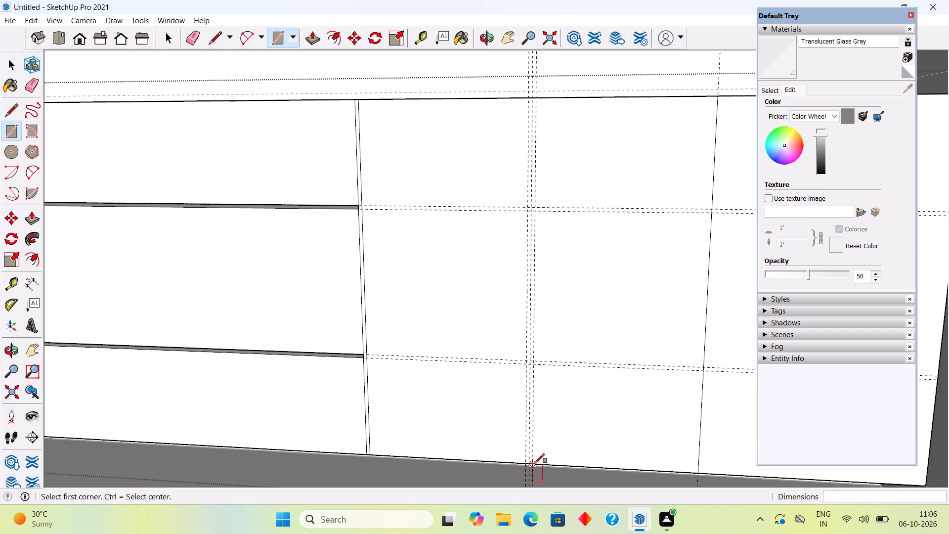
{"action": "left_click", "coordinate": [535, 463]}
{"action": "scroll", "coordinate": [551, 339], "scroll_direction": "down", "scroll_amount": 1}
{"action": "scroll", "coordinate": [529, 122], "scroll_direction": "up", "scroll_amount": 5}
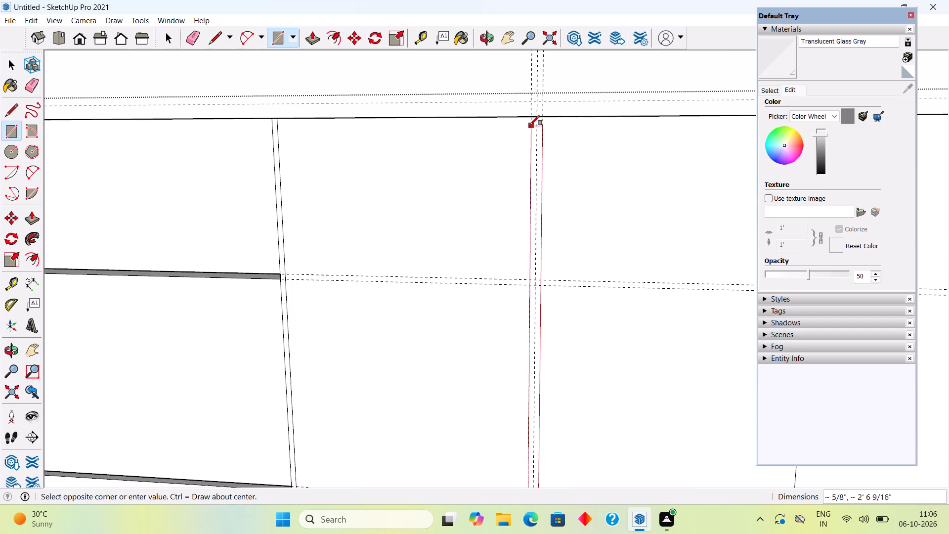
{"action": "left_click", "coordinate": [530, 116]}
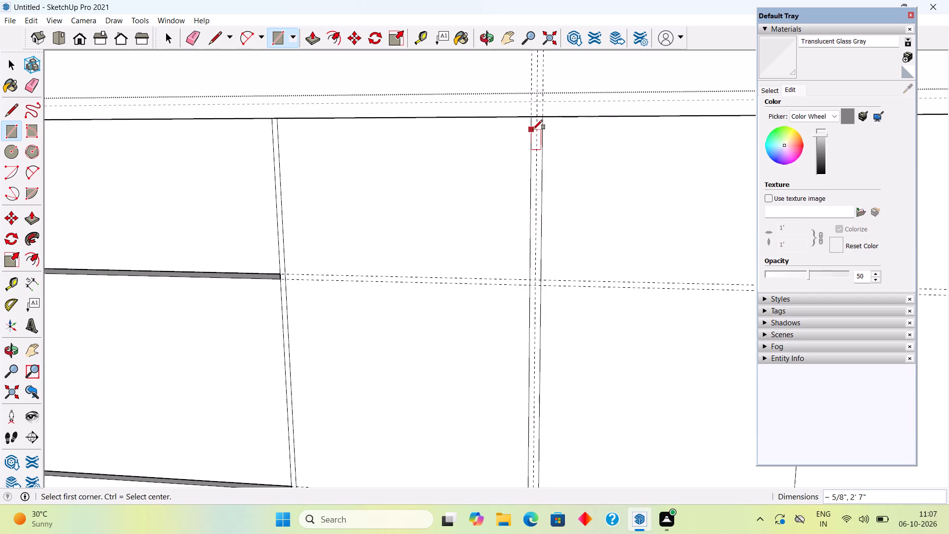
Delete the centre guide running through the right block's narrow vertical strip.
{"action": "key", "text": "space"}
{"action": "left_click", "coordinate": [541, 151]}
{"action": "left_click", "coordinate": [537, 157]}
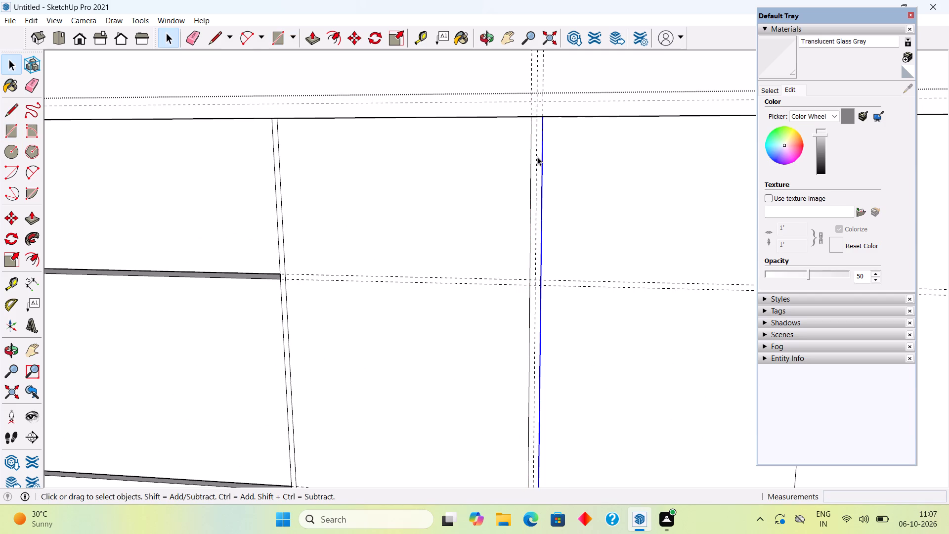
{"action": "left_click", "coordinate": [537, 157]}
{"action": "key", "text": "Delete"}
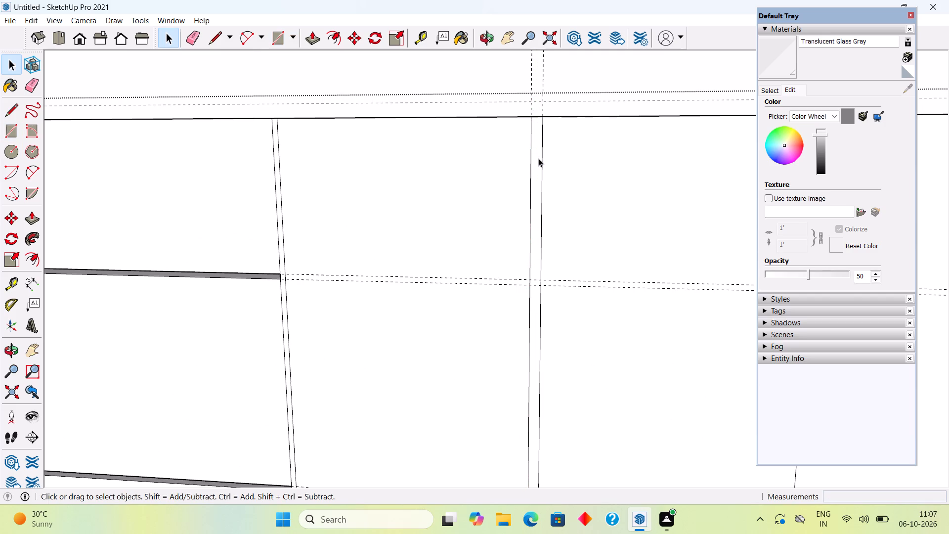
Push the narrow vertical strip 0.3" into the right block to form a recessed door gap.
{"action": "left_click", "coordinate": [539, 160]}
{"action": "key", "text": "p"}
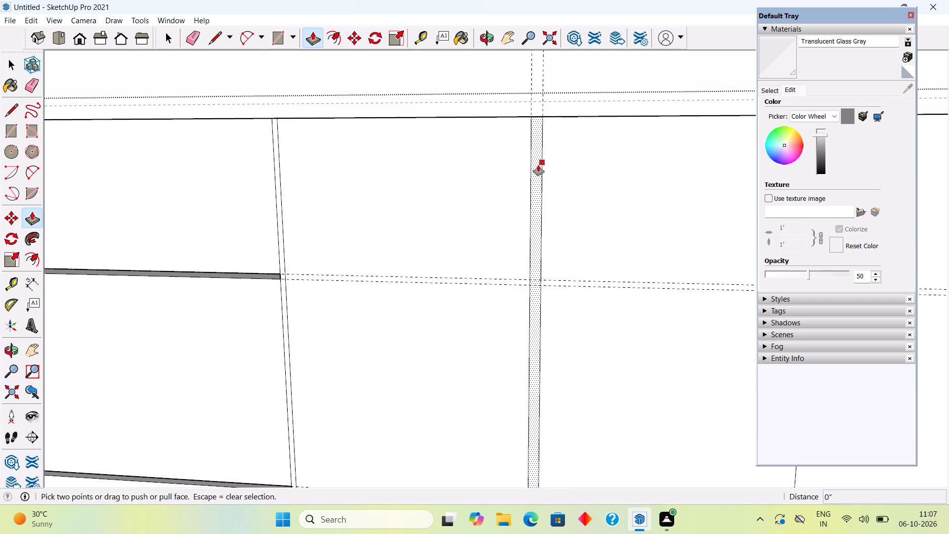
{"action": "left_click", "coordinate": [536, 174]}
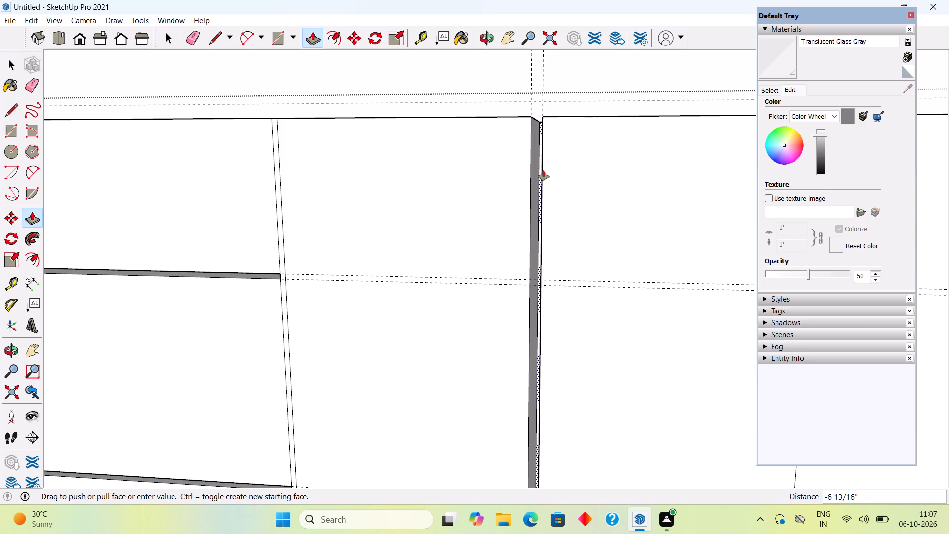
{"action": "type", "text": ".3\""}
{"action": "key", "text": "Return"}
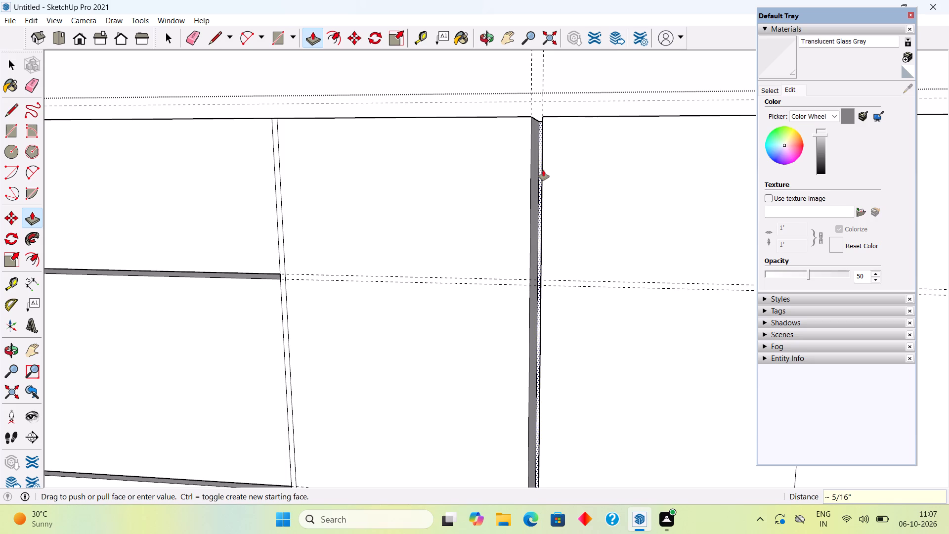
{"action": "key", "text": "space"}
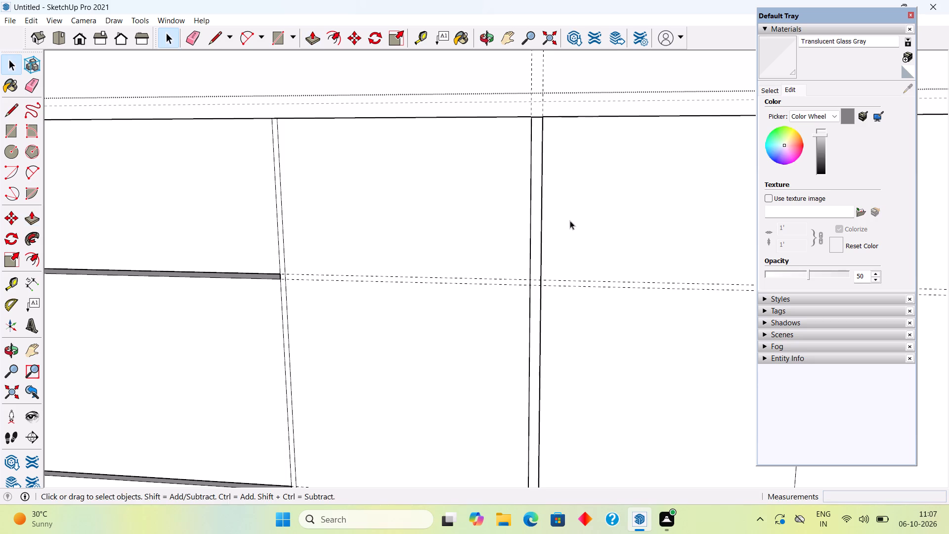
Reset the left block's recessed vertical strip by pulling it flush with the front and pushing it back in 0.3".
{"action": "middle_click_drag", "start_coordinate": [569, 225], "coordinate": [554, 412]}
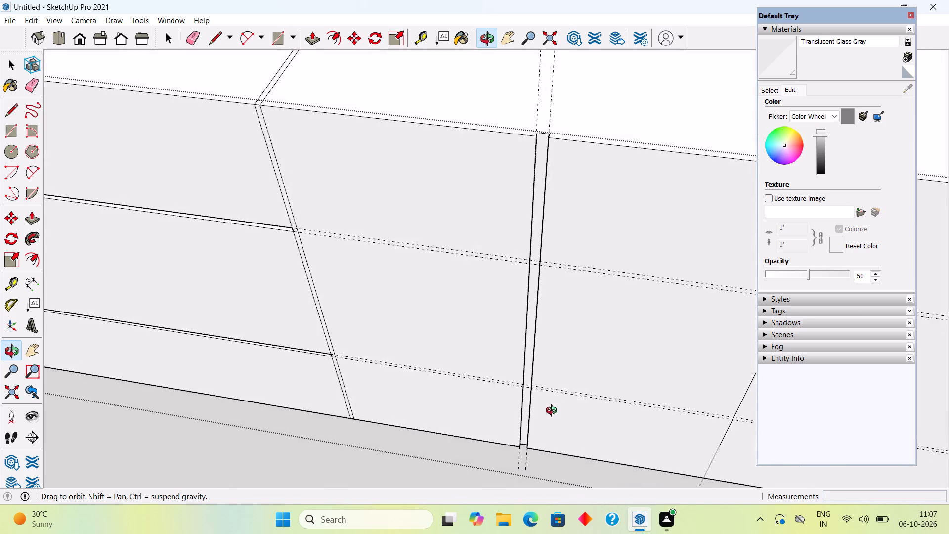
{"action": "middle_click_drag", "start_coordinate": [554, 412], "coordinate": [553, 380]}
{"action": "scroll", "coordinate": [553, 381], "scroll_direction": "down", "scroll_amount": 8}
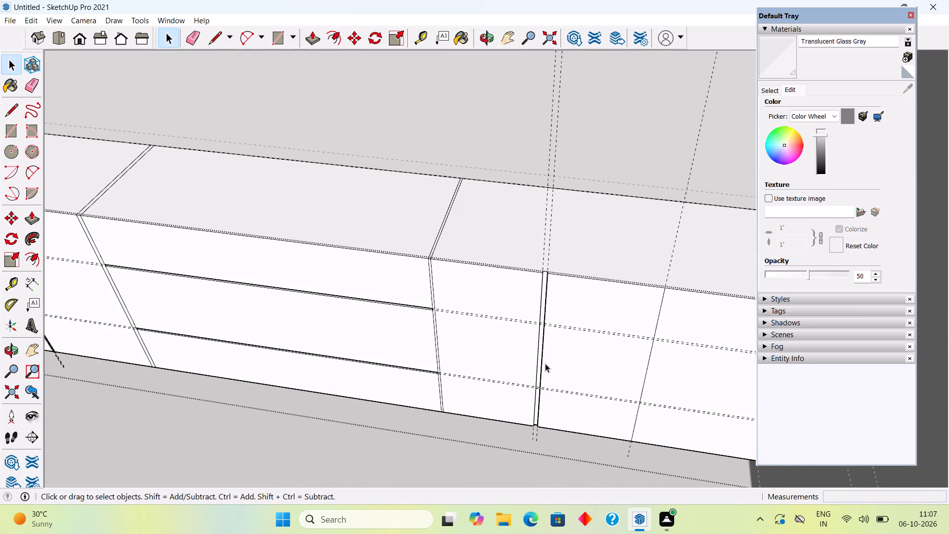
{"action": "scroll", "coordinate": [534, 361], "scroll_direction": "down", "scroll_amount": 4}
{"action": "scroll", "coordinate": [93, 272], "scroll_direction": "up", "scroll_amount": 9}
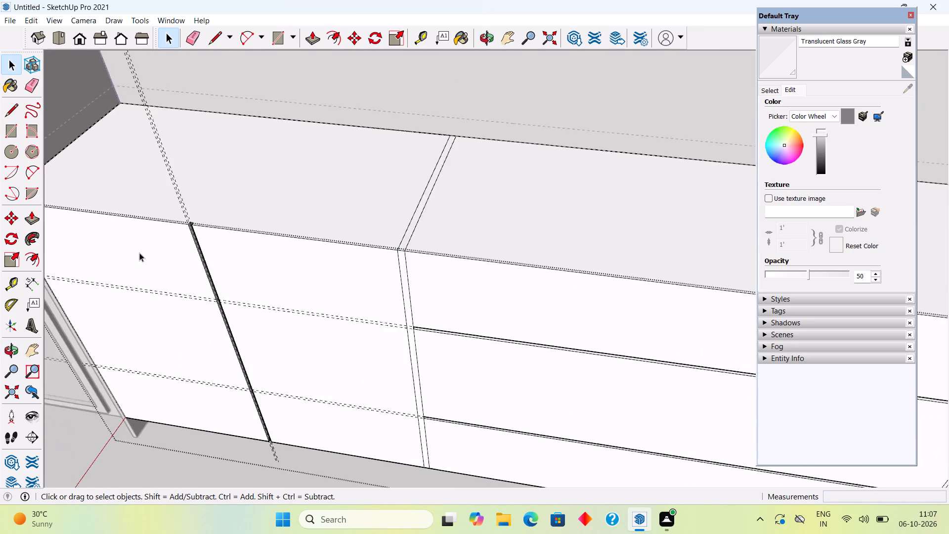
{"action": "scroll", "coordinate": [139, 253], "scroll_direction": "up", "scroll_amount": 11}
{"action": "scroll", "coordinate": [263, 195], "scroll_direction": "up", "scroll_amount": 5}
{"action": "middle_click_drag", "start_coordinate": [245, 181], "coordinate": [202, 222]}
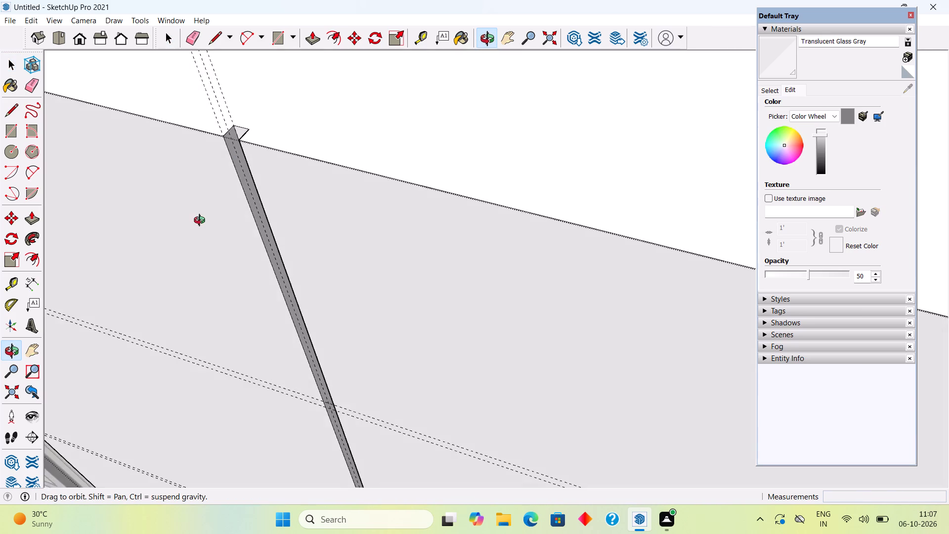
{"action": "middle_click_drag", "start_coordinate": [202, 222], "coordinate": [367, 218]}
{"action": "scroll", "coordinate": [214, 267], "scroll_direction": "up", "scroll_amount": 2}
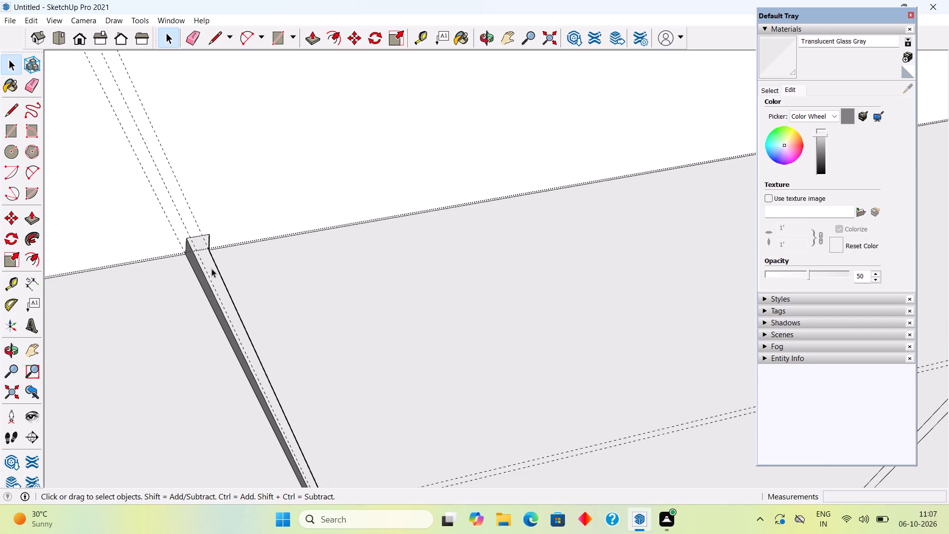
{"action": "left_click", "coordinate": [212, 268]}
{"action": "key", "text": "p"}
{"action": "left_click", "coordinate": [212, 268]}
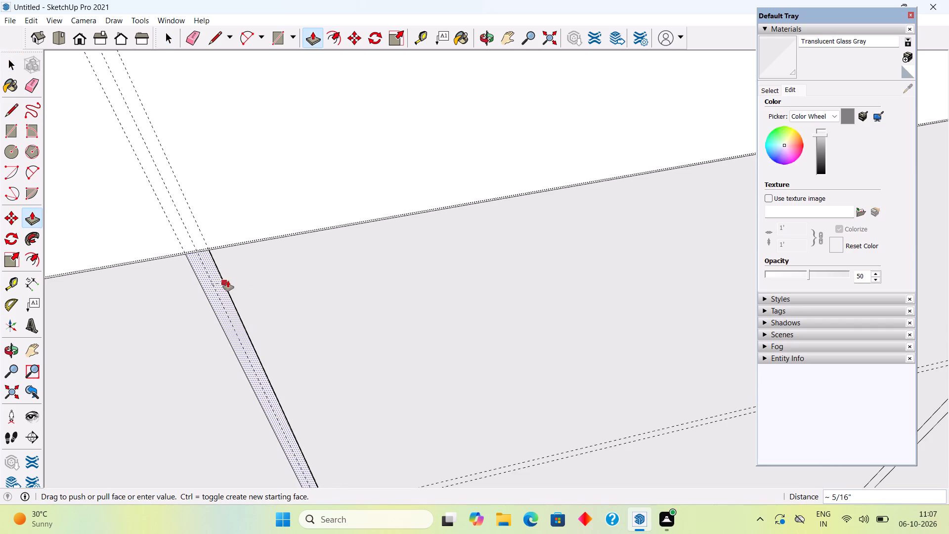
{"action": "left_click", "coordinate": [229, 280]}
{"action": "left_click", "coordinate": [219, 289]}
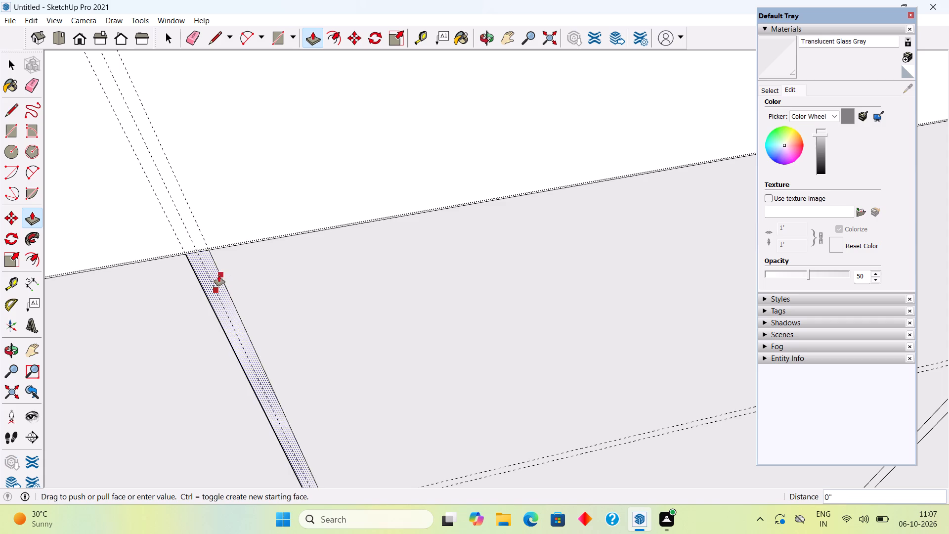
{"action": "type", "text": ".3\""}
{"action": "key", "text": "Return"}
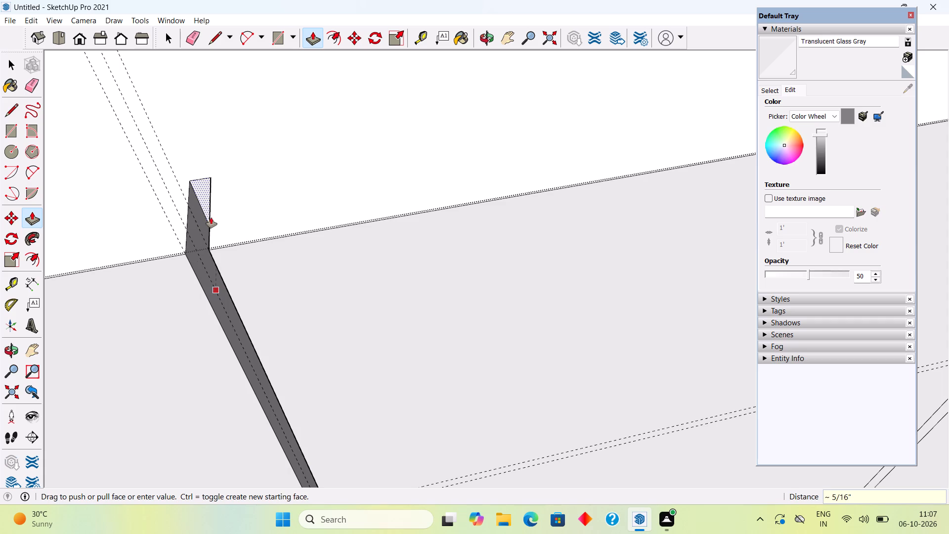
{"action": "key", "text": "space"}
Exit editing of the low cabinet group and return to the whole model.
{"action": "scroll", "coordinate": [211, 218], "scroll_direction": "down", "scroll_amount": 19}
{"action": "scroll", "coordinate": [227, 244], "scroll_direction": "down", "scroll_amount": 7}
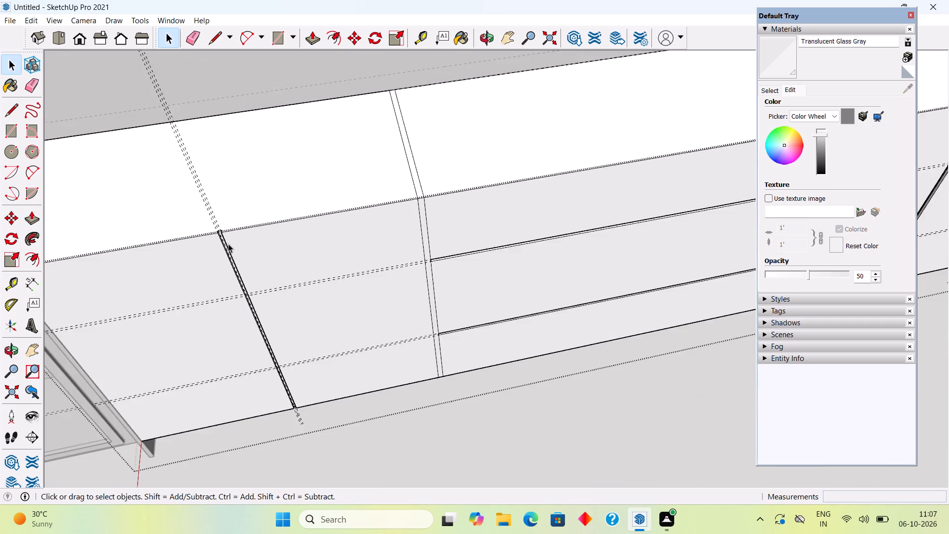
{"action": "scroll", "coordinate": [228, 244], "scroll_direction": "down", "scroll_amount": 11}
{"action": "middle_click_drag", "start_coordinate": [256, 305], "coordinate": [271, 235]}
{"action": "scroll", "coordinate": [271, 235], "scroll_direction": "down", "scroll_amount": 8}
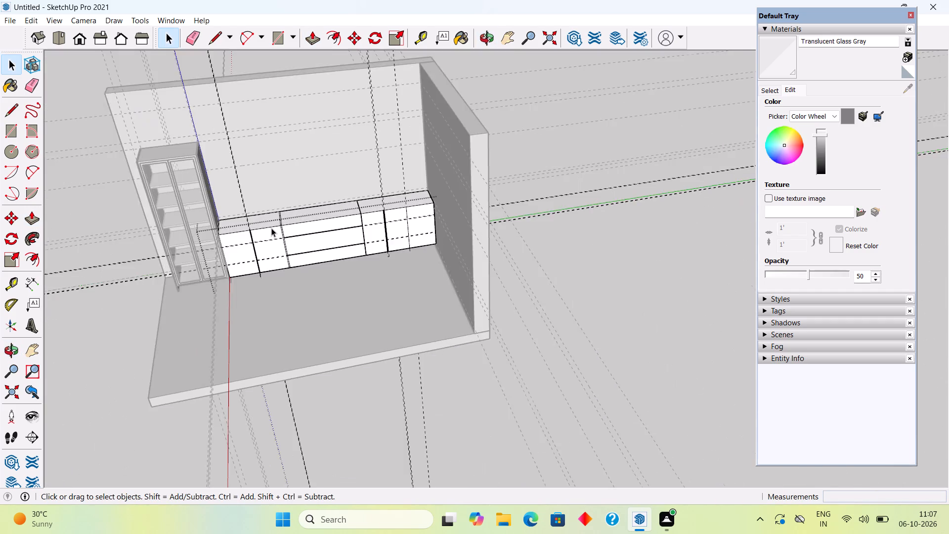
{"action": "scroll", "coordinate": [271, 228], "scroll_direction": "down", "scroll_amount": 6}
{"action": "left_click", "coordinate": [121, 121]}
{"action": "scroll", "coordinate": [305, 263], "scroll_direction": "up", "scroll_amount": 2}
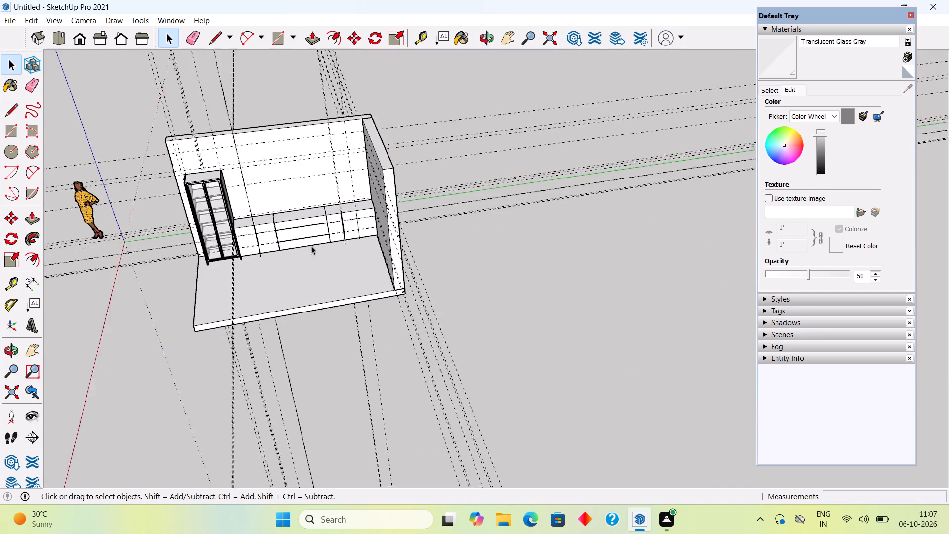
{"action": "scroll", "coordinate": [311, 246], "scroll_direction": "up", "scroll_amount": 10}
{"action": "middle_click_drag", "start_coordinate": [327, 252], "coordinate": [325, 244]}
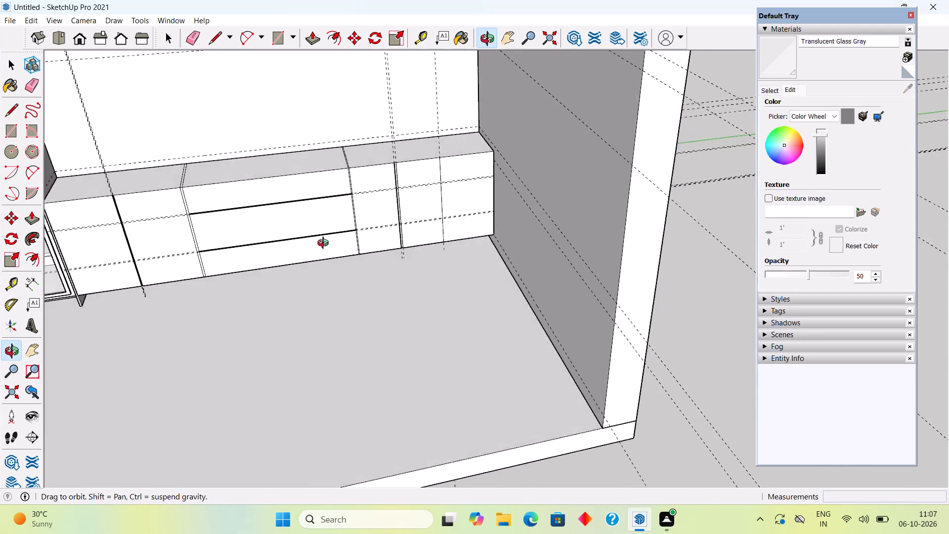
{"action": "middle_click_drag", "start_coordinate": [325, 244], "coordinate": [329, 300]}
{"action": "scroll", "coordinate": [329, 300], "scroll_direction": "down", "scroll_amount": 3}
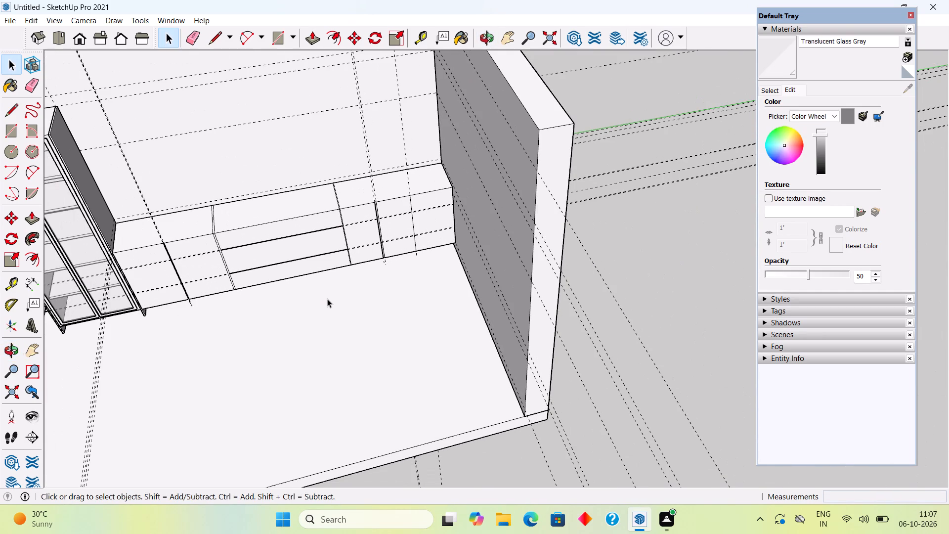
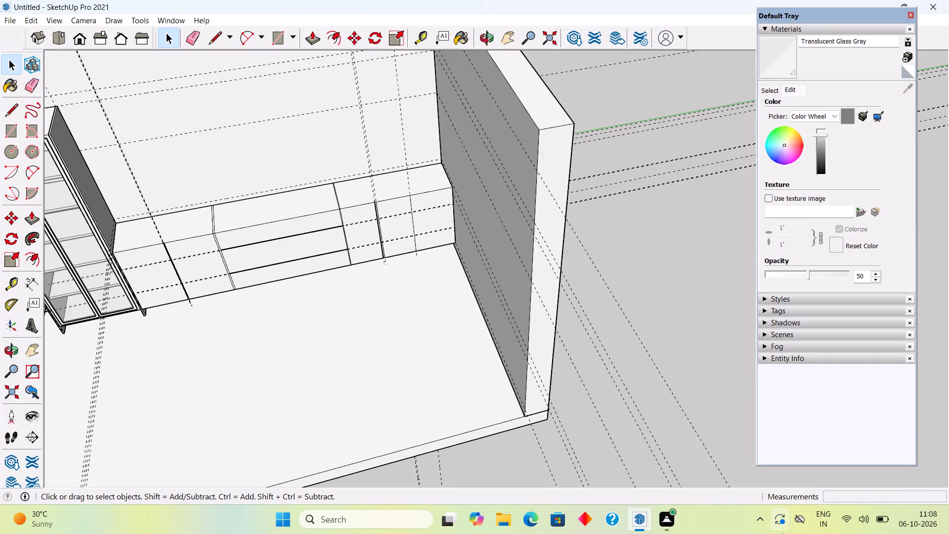
Examine the low cabinet run and the tall glass-door cabinet along the back wall.
{"action": "scroll", "coordinate": [753, 502], "scroll_direction": "up", "scroll_amount": 3}
{"action": "scroll", "coordinate": [492, 331], "scroll_direction": "up", "scroll_amount": 8}
{"action": "scroll", "coordinate": [489, 324], "scroll_direction": "down", "scroll_amount": 9}
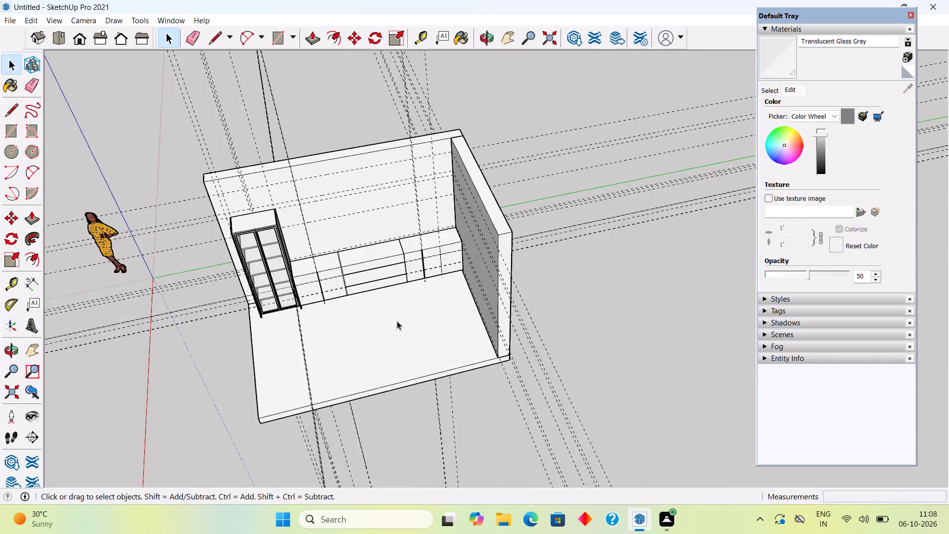
{"action": "scroll", "coordinate": [331, 306], "scroll_direction": "up", "scroll_amount": 11}
{"action": "middle_click_drag", "start_coordinate": [336, 252], "coordinate": [389, 174]}
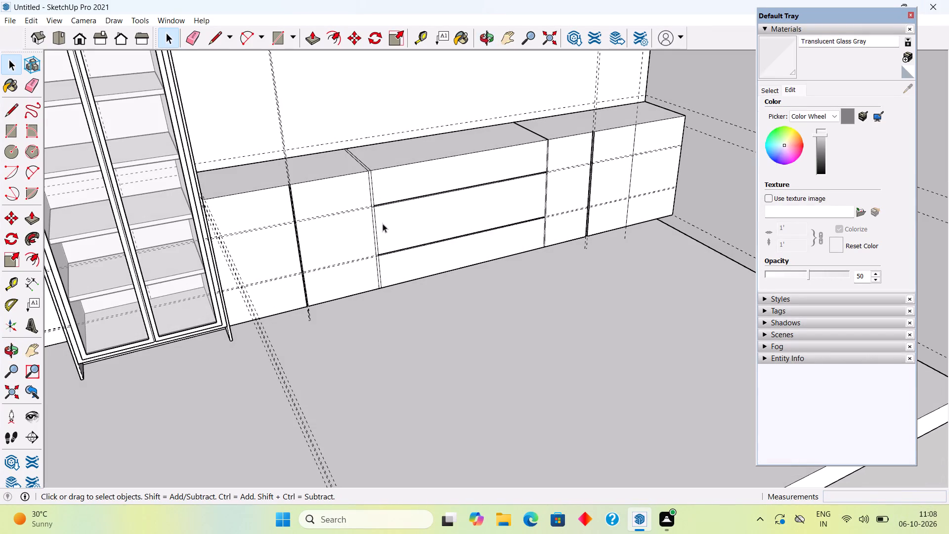
{"action": "left_click", "coordinate": [359, 228]}
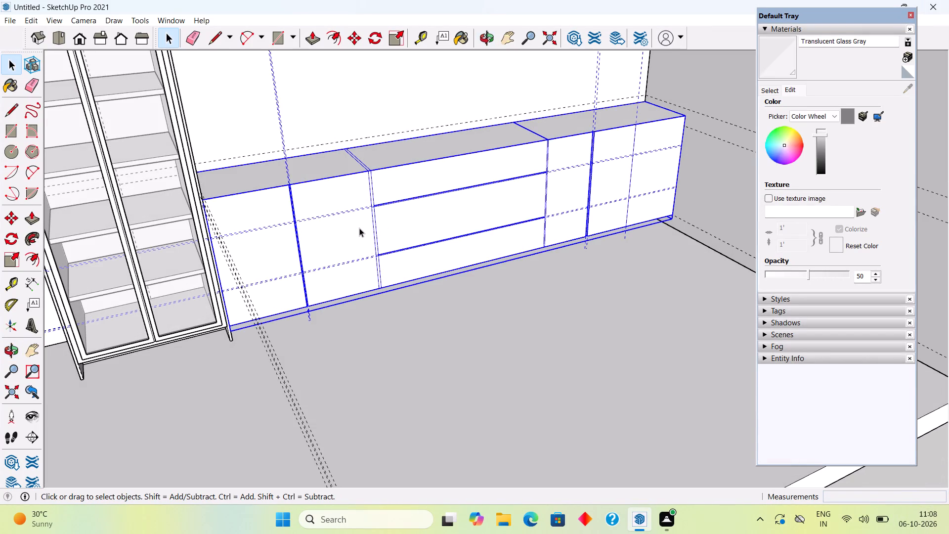
{"action": "scroll", "coordinate": [359, 228], "scroll_direction": "down", "scroll_amount": 2}
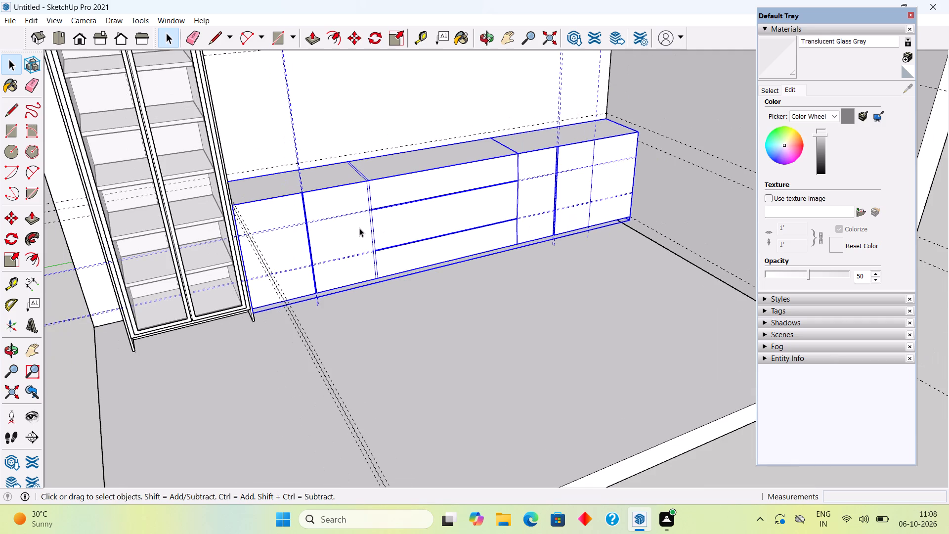
{"action": "scroll", "coordinate": [359, 228], "scroll_direction": "down", "scroll_amount": 3}
{"action": "left_click", "coordinate": [118, 244]}
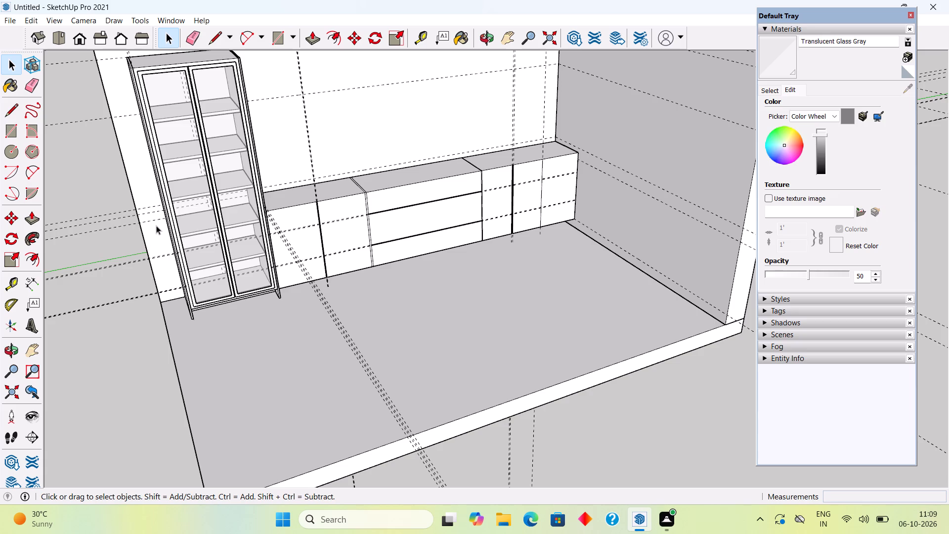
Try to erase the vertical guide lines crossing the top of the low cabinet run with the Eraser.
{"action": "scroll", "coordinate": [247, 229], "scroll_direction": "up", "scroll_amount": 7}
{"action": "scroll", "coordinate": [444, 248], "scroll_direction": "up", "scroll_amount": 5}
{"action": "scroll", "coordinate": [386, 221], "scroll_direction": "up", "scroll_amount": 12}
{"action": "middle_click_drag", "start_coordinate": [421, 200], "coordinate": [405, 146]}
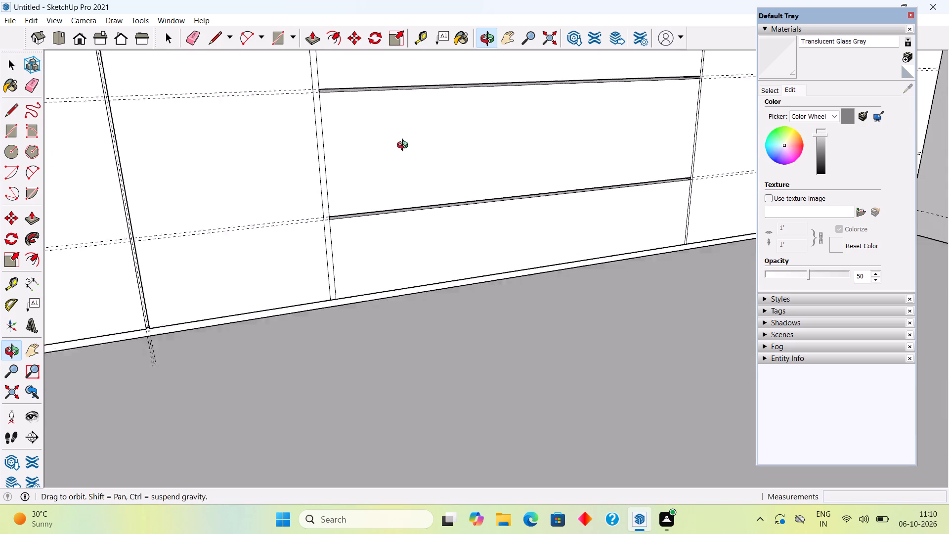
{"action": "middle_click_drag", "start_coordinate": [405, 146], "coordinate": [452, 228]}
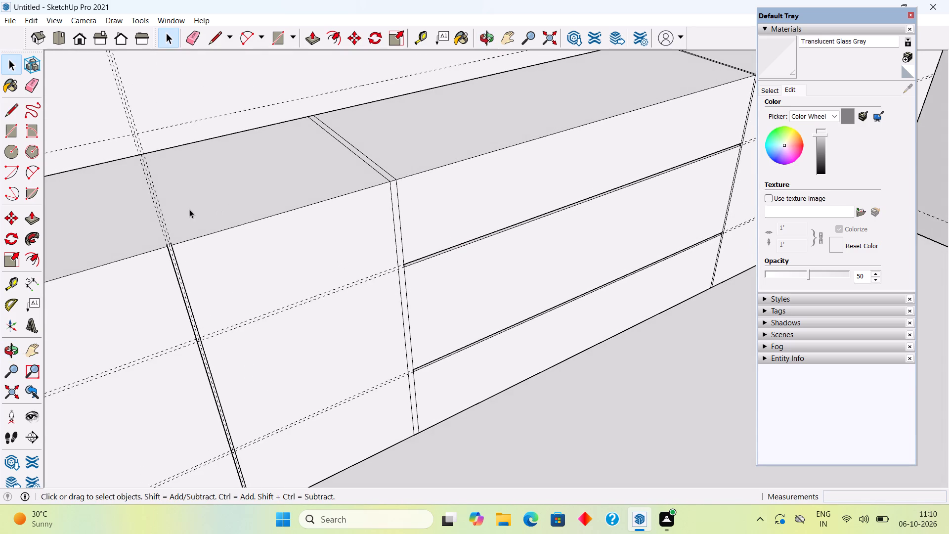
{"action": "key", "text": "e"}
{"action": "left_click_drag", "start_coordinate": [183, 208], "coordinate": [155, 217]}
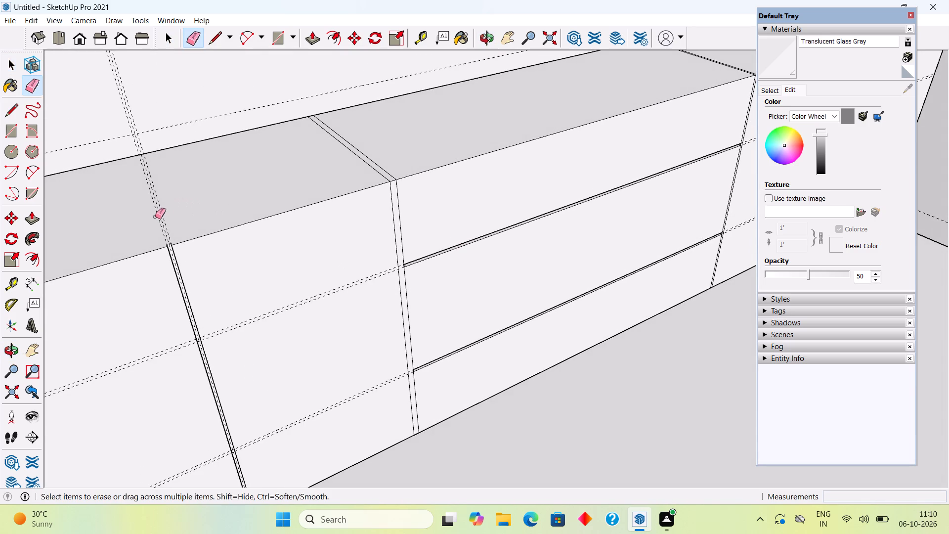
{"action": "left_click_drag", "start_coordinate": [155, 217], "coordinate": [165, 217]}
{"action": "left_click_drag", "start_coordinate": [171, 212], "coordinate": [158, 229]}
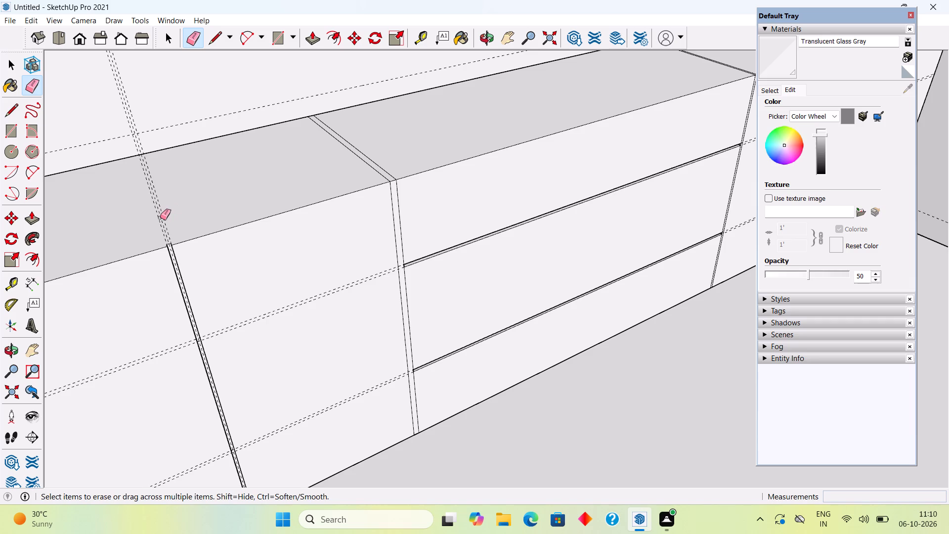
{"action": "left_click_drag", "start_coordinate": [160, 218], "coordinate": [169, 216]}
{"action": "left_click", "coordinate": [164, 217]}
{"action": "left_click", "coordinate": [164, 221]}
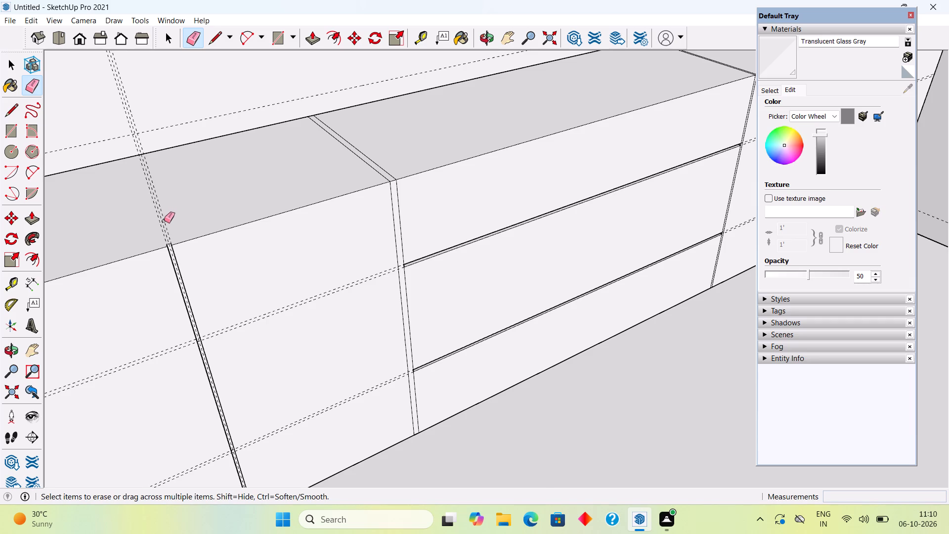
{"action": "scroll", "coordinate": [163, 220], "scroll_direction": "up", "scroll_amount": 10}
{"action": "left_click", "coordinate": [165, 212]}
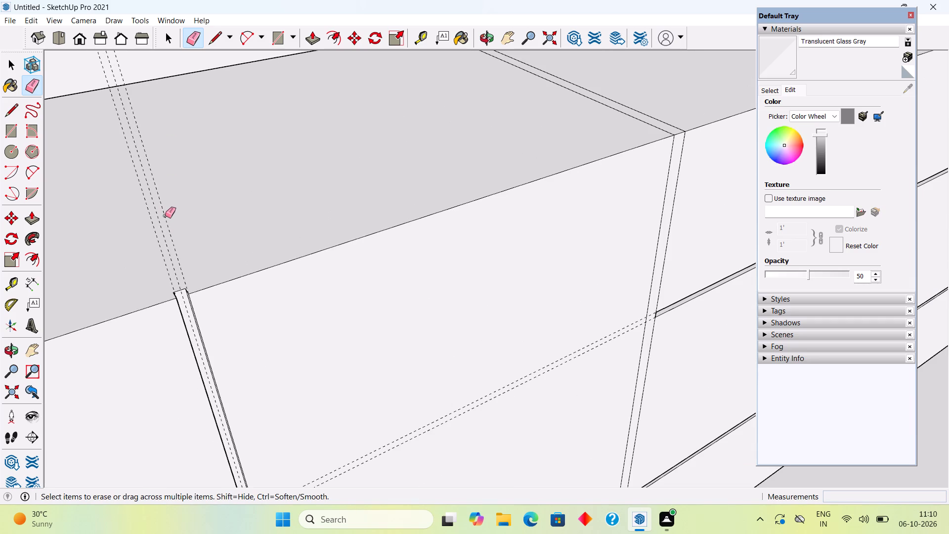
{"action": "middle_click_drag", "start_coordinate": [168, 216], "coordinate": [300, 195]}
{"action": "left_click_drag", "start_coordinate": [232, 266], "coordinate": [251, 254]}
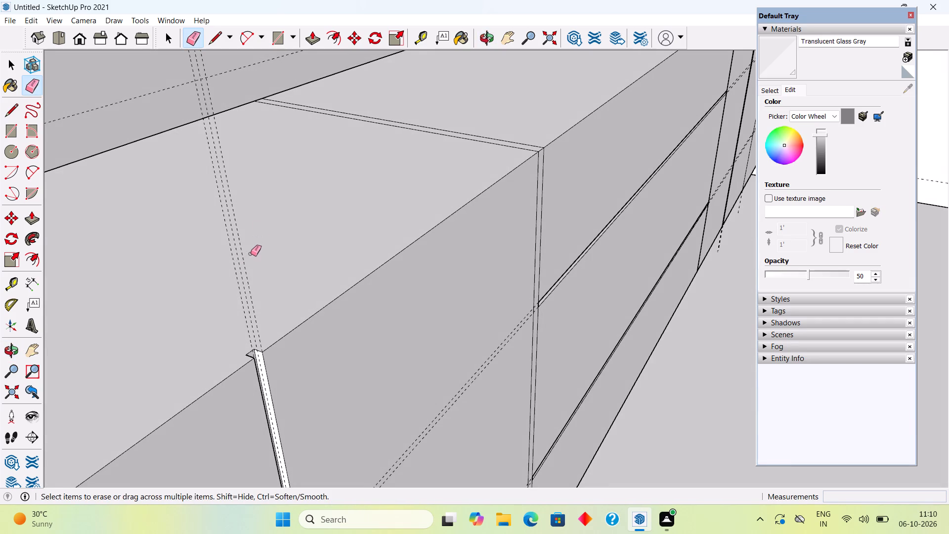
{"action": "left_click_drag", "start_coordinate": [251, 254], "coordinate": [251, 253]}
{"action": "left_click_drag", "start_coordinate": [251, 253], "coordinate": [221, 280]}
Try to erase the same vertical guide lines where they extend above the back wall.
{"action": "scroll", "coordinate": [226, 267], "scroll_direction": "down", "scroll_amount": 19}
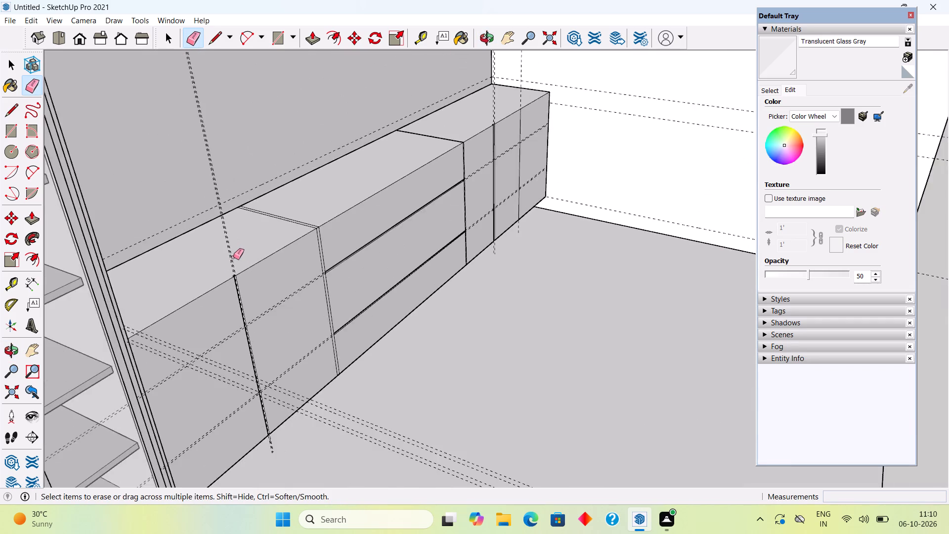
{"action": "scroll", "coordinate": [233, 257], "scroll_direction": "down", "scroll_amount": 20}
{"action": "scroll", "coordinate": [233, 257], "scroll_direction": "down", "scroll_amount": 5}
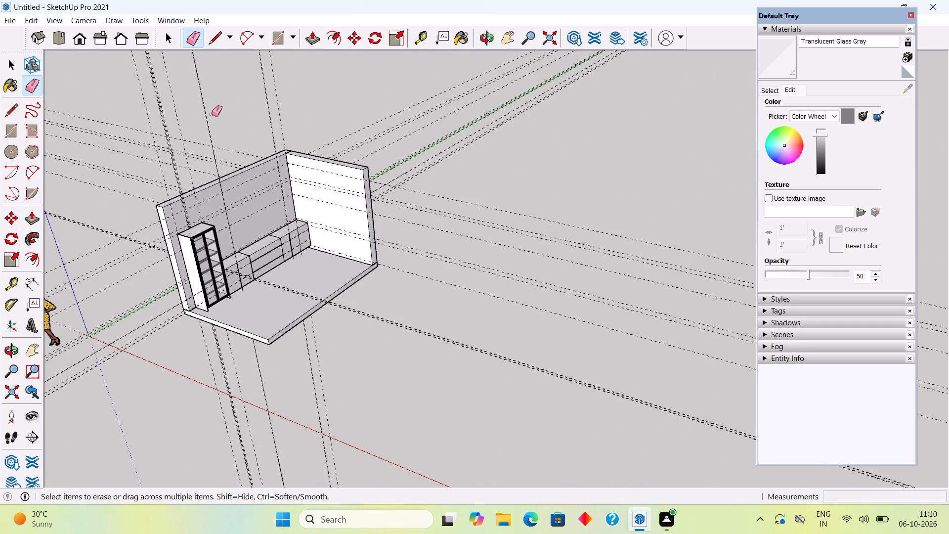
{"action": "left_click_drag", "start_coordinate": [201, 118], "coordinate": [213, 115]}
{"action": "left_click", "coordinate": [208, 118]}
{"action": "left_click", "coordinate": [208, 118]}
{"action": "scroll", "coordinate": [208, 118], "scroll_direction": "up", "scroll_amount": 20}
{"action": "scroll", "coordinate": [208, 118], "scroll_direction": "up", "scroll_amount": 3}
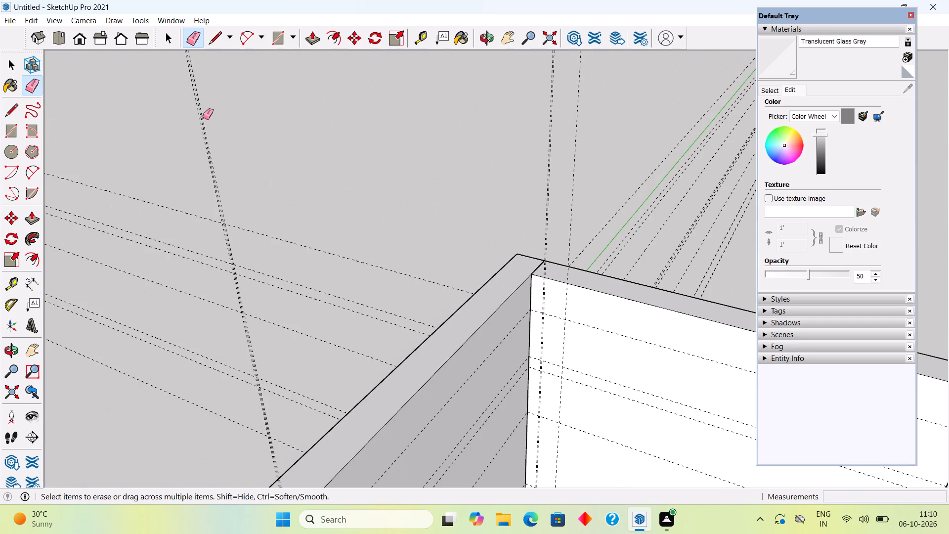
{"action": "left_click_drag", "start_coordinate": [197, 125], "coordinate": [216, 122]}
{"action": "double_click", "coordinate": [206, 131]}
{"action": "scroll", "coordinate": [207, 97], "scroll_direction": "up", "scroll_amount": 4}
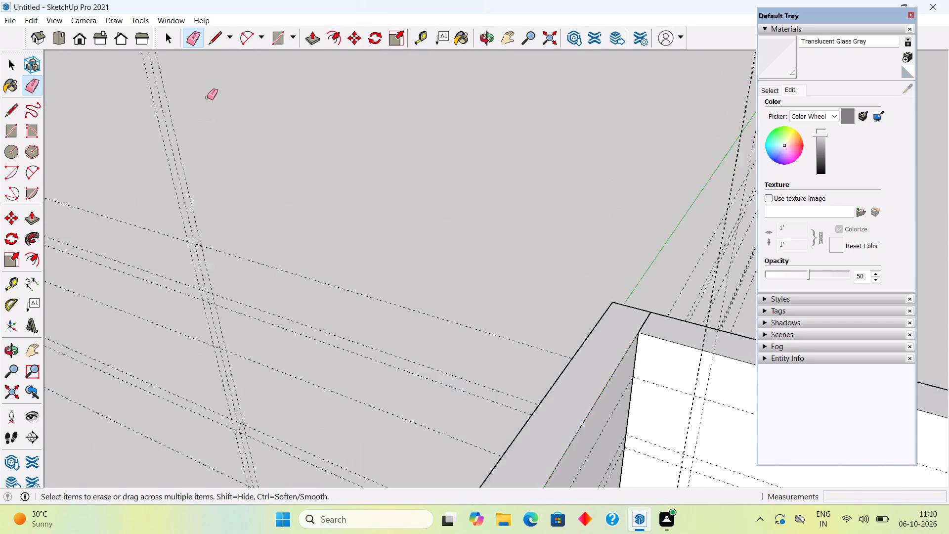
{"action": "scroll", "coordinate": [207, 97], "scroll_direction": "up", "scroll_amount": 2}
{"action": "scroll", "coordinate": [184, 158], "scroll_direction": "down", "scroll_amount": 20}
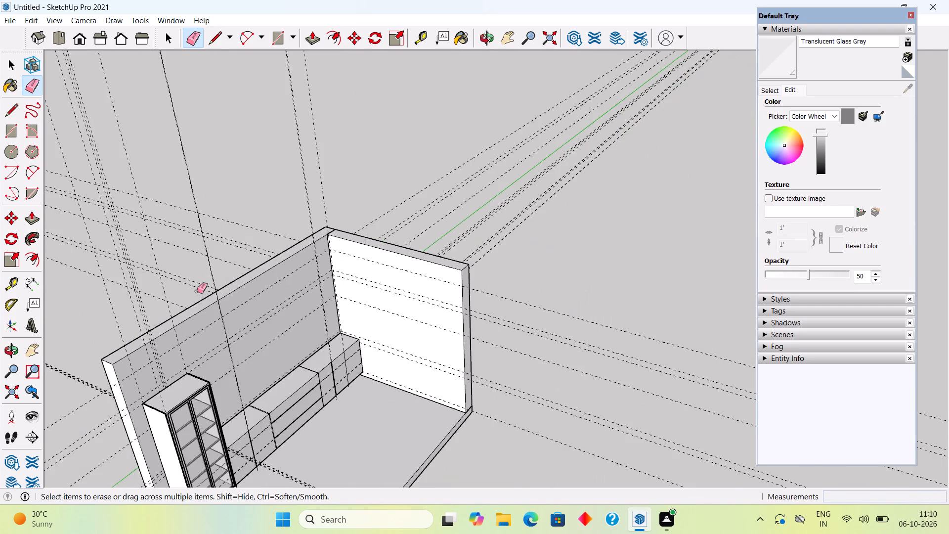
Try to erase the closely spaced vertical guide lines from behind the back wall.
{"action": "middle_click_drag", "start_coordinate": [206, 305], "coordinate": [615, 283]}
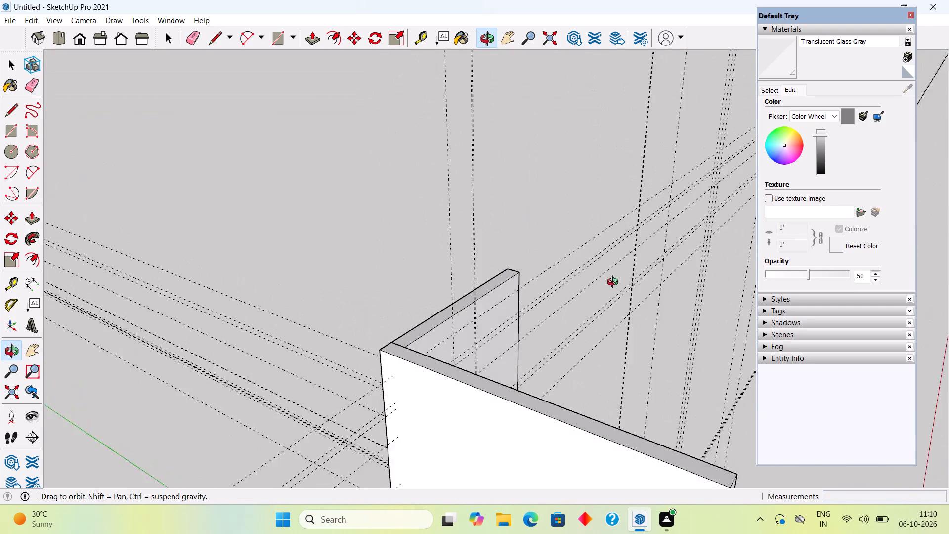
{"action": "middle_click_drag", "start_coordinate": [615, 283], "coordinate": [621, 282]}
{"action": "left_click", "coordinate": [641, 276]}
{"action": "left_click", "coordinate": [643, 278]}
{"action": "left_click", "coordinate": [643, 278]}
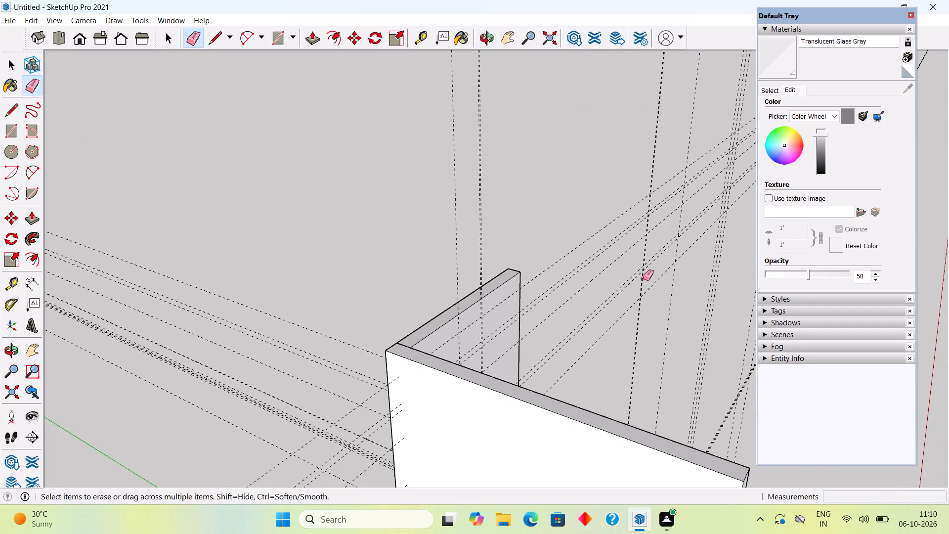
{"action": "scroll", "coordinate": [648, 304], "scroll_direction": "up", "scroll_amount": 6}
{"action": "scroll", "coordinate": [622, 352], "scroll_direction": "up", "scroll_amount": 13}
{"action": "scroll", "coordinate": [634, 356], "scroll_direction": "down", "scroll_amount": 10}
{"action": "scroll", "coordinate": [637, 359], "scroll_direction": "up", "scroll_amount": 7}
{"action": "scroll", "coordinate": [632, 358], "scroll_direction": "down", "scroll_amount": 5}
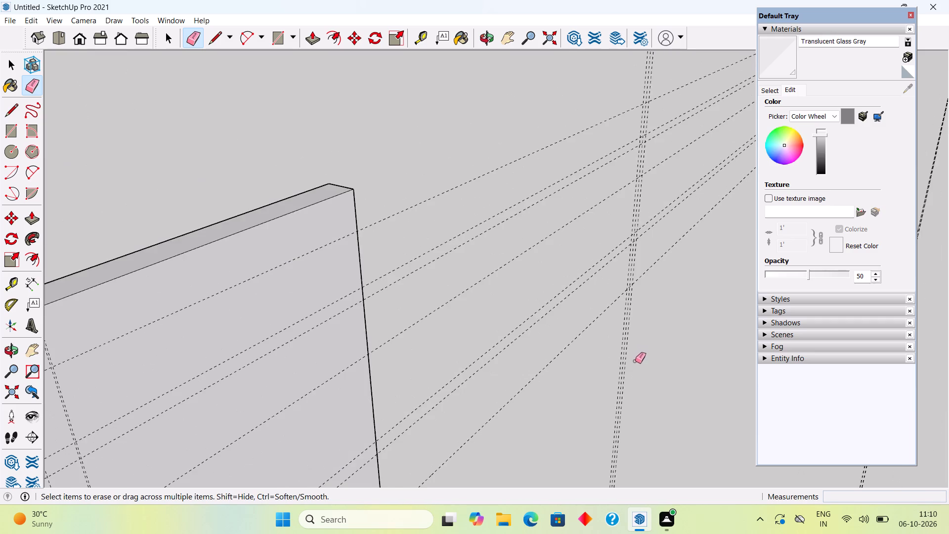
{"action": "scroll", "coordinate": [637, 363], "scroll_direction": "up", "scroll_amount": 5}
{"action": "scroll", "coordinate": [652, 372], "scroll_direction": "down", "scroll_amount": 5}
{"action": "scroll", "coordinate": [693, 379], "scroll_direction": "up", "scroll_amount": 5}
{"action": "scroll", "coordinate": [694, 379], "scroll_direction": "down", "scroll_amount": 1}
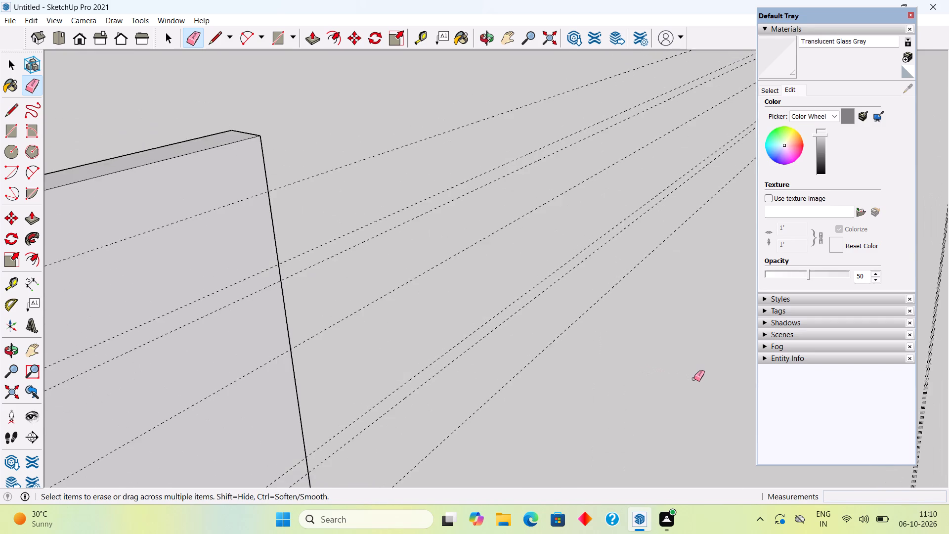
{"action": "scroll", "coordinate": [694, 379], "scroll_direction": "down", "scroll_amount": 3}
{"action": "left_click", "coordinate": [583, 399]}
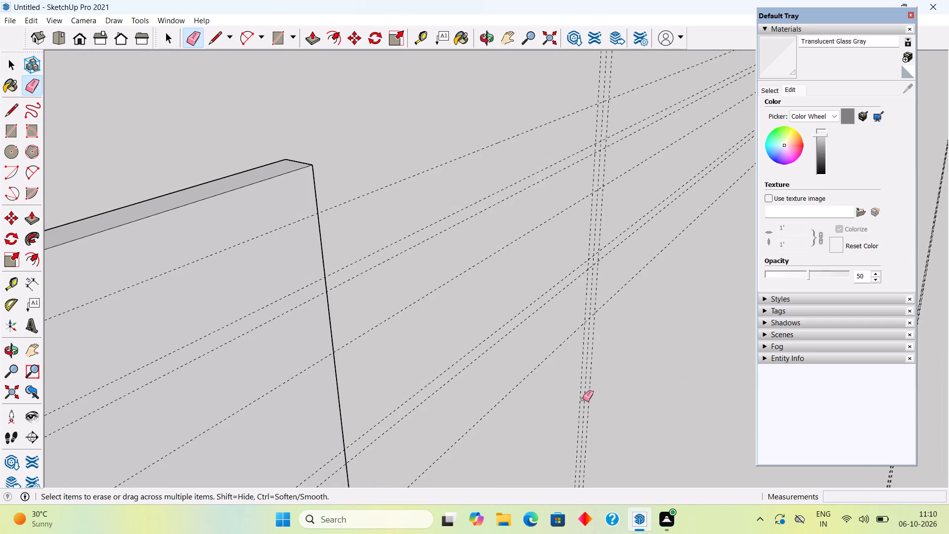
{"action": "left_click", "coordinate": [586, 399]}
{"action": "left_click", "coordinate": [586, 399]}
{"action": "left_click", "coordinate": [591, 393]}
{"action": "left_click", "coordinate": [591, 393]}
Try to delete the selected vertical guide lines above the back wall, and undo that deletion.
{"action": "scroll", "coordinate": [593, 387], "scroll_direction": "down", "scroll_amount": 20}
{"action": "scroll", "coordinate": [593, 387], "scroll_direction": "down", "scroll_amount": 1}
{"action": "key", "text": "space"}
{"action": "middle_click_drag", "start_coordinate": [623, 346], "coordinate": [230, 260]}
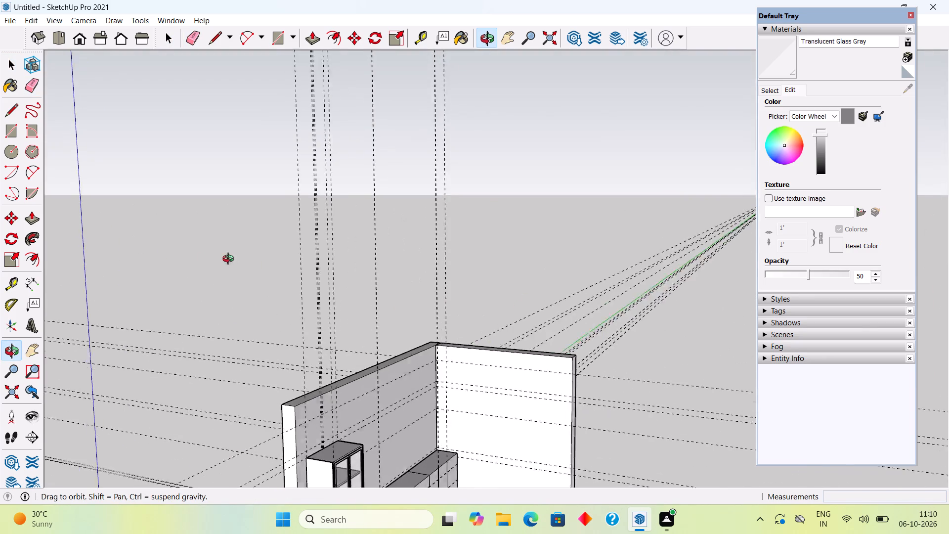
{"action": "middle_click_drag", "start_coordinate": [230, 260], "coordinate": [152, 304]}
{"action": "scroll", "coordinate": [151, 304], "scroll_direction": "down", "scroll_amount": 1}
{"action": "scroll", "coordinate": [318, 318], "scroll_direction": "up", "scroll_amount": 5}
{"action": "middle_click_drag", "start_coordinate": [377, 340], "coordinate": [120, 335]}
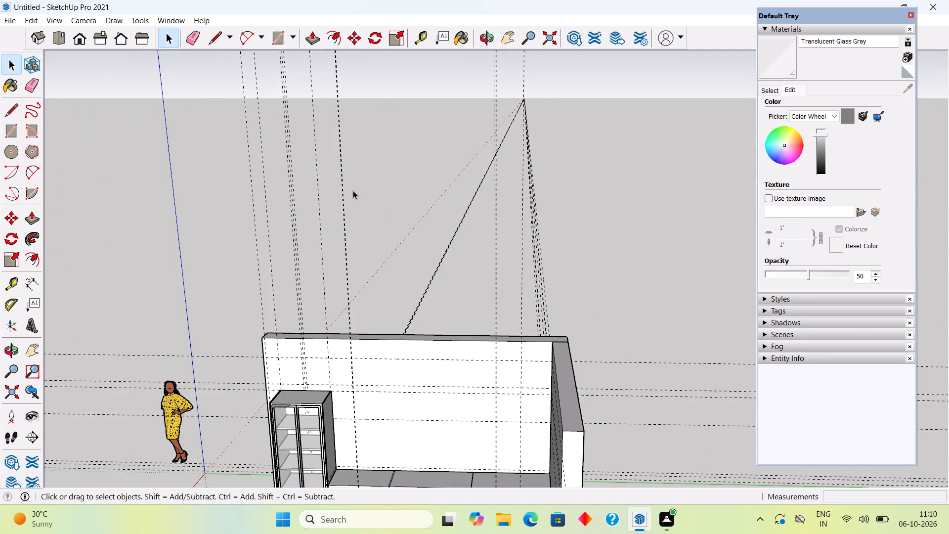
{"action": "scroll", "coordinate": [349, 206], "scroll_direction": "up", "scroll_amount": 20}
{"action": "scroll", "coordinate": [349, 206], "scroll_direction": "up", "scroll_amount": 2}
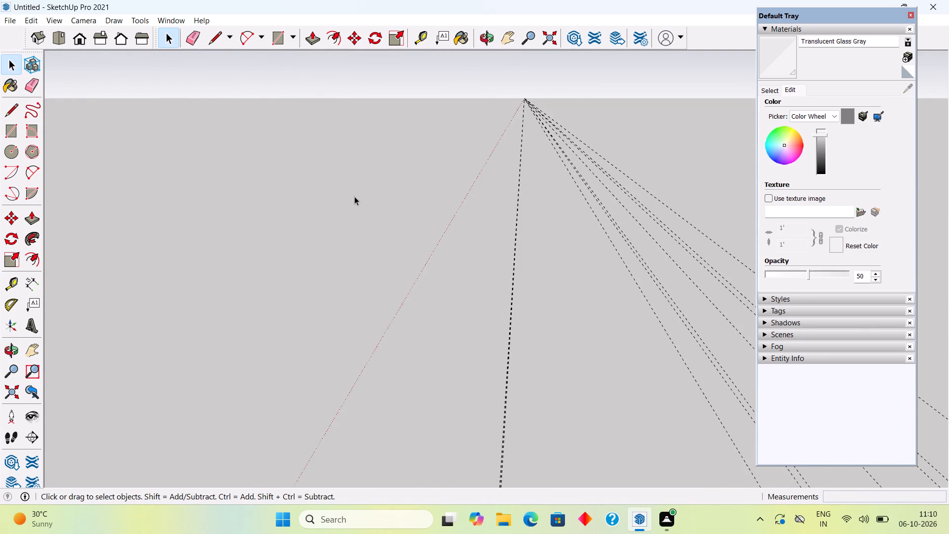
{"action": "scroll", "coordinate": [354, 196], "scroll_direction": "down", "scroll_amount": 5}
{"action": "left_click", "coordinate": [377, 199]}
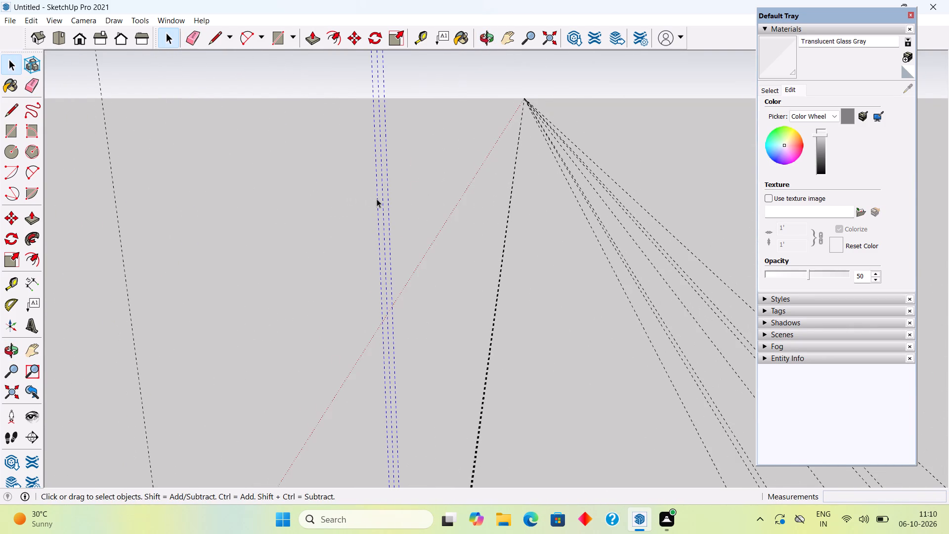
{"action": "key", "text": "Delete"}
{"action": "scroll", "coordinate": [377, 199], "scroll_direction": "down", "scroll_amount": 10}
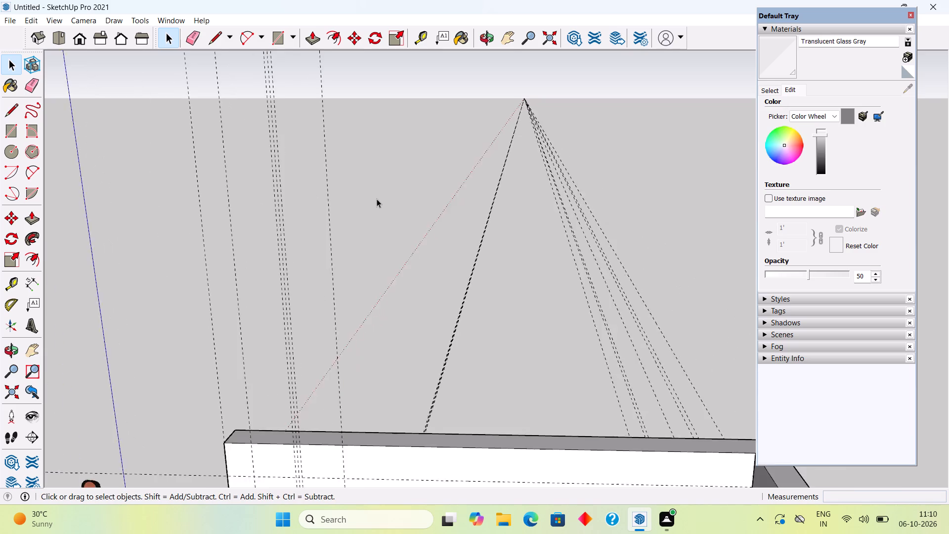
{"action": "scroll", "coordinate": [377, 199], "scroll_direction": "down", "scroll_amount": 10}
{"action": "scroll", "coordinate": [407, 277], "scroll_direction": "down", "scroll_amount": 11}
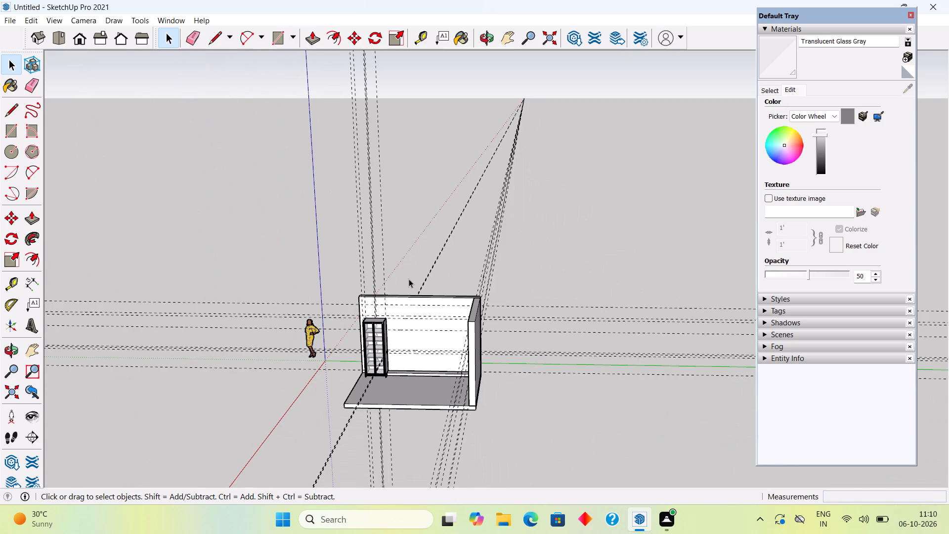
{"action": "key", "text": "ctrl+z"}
Delete all guides from the model at once.
{"action": "scroll", "coordinate": [413, 331], "scroll_direction": "up", "scroll_amount": 2}
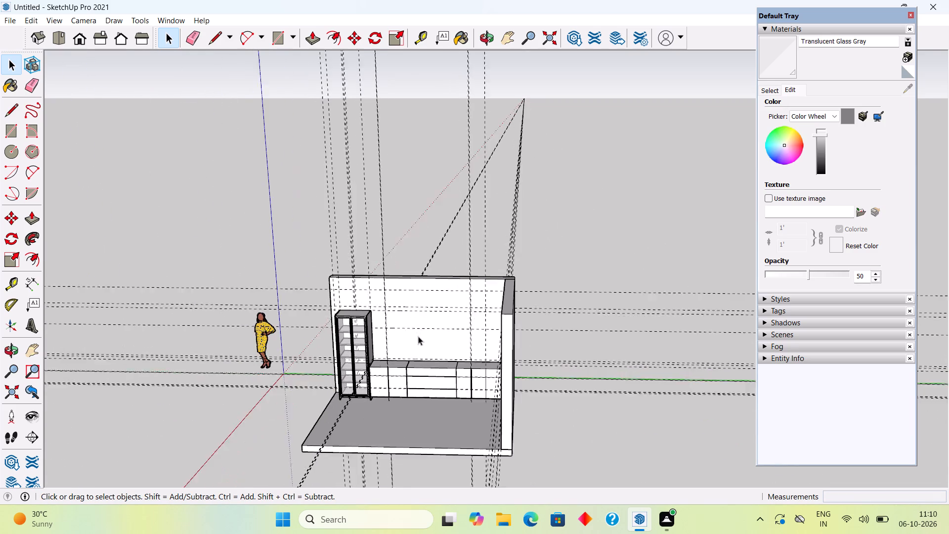
{"action": "scroll", "coordinate": [418, 336], "scroll_direction": "up", "scroll_amount": 9}
{"action": "middle_click_drag", "start_coordinate": [463, 328], "coordinate": [577, 277]}
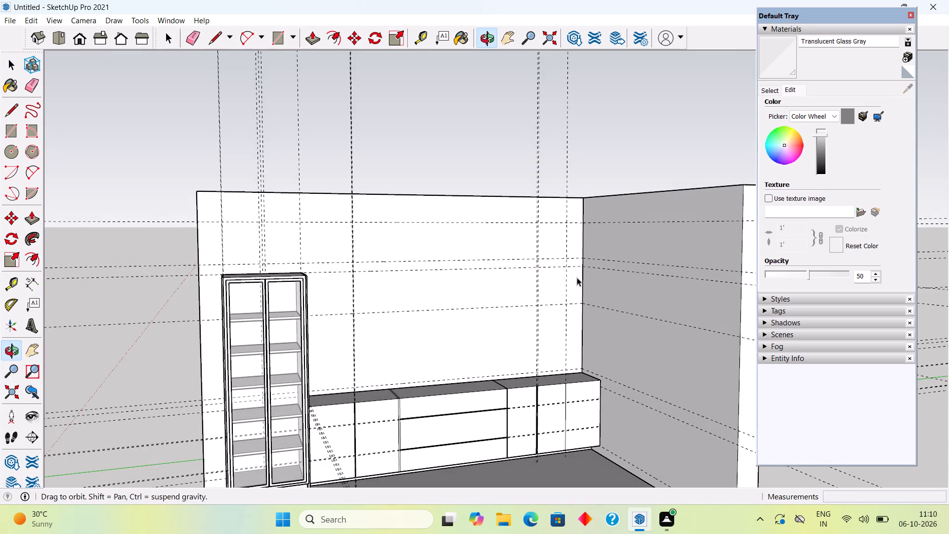
{"action": "left_click", "coordinate": [28, 18]}
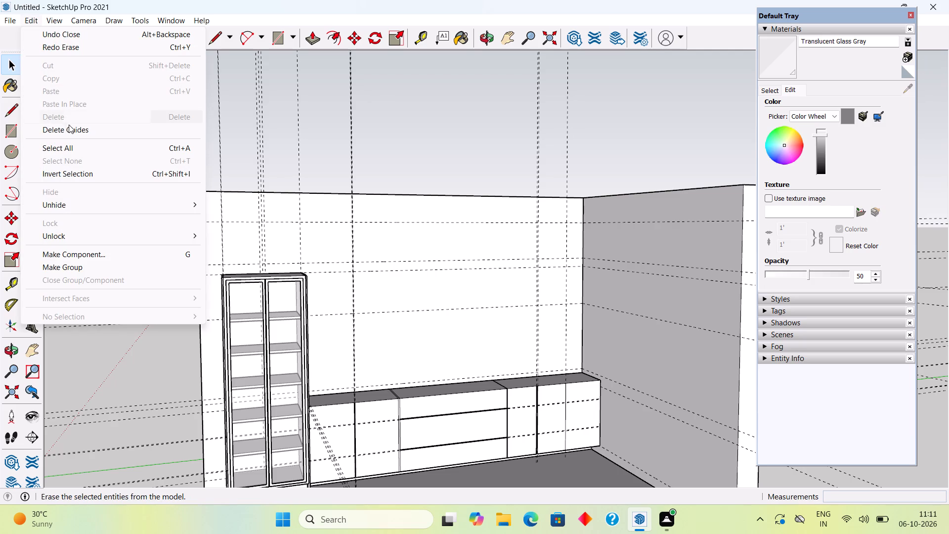
{"action": "left_click", "coordinate": [71, 129]}
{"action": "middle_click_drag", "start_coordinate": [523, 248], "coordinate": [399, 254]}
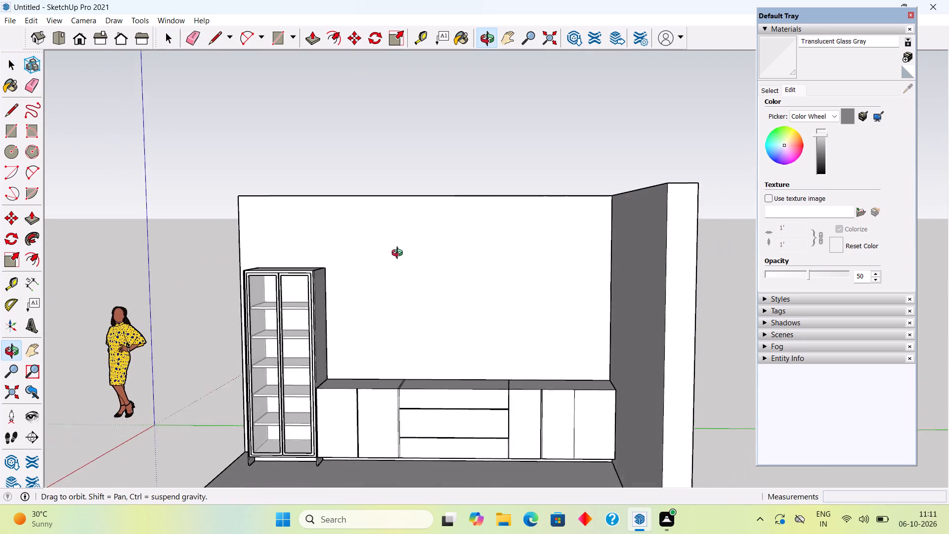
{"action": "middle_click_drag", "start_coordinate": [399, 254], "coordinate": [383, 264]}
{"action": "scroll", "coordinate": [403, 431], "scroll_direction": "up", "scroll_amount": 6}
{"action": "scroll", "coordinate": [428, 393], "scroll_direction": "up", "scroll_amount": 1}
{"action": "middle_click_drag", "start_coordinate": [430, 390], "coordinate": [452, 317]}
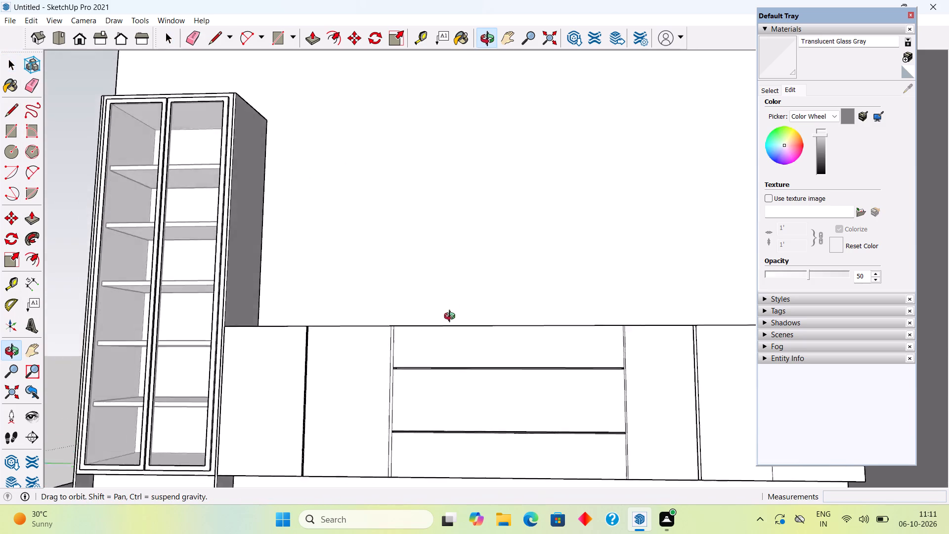
Examine the tall glass-door cabinet, the low cabinet run and the surrounding walls from several angles.
{"action": "middle_click_drag", "start_coordinate": [452, 317], "coordinate": [494, 283]}
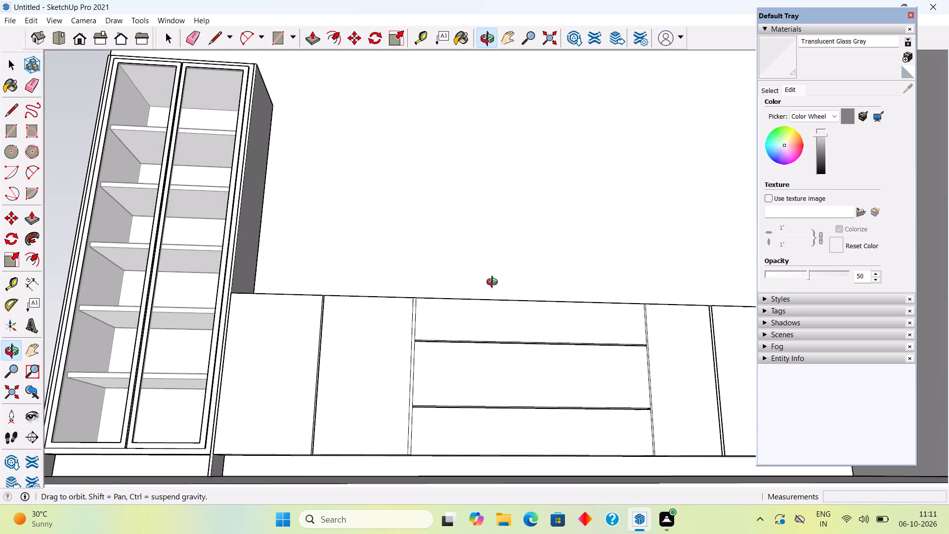
{"action": "middle_click_drag", "start_coordinate": [494, 283], "coordinate": [489, 300]}
{"action": "scroll", "coordinate": [494, 295], "scroll_direction": "down", "scroll_amount": 6}
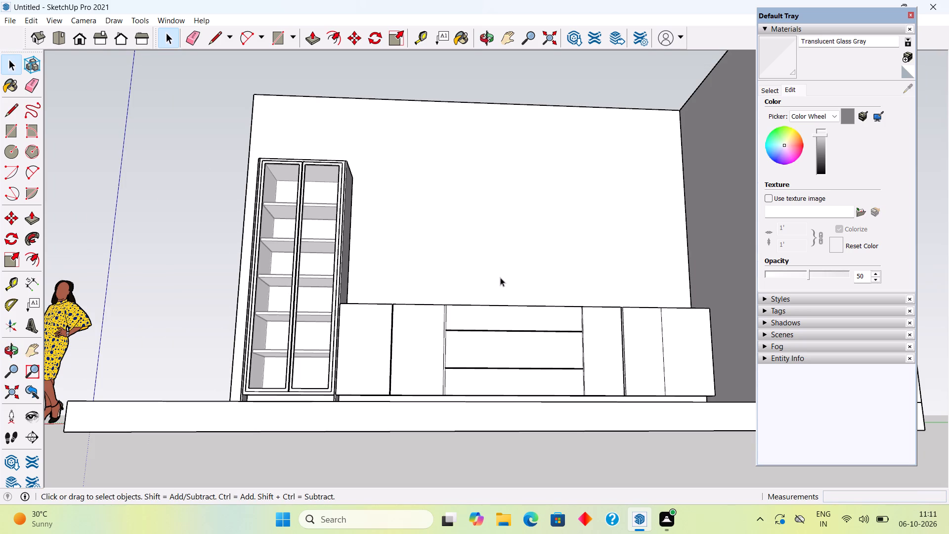
{"action": "middle_click_drag", "start_coordinate": [372, 293], "coordinate": [342, 425]}
{"action": "scroll", "coordinate": [338, 420], "scroll_direction": "down", "scroll_amount": 2}
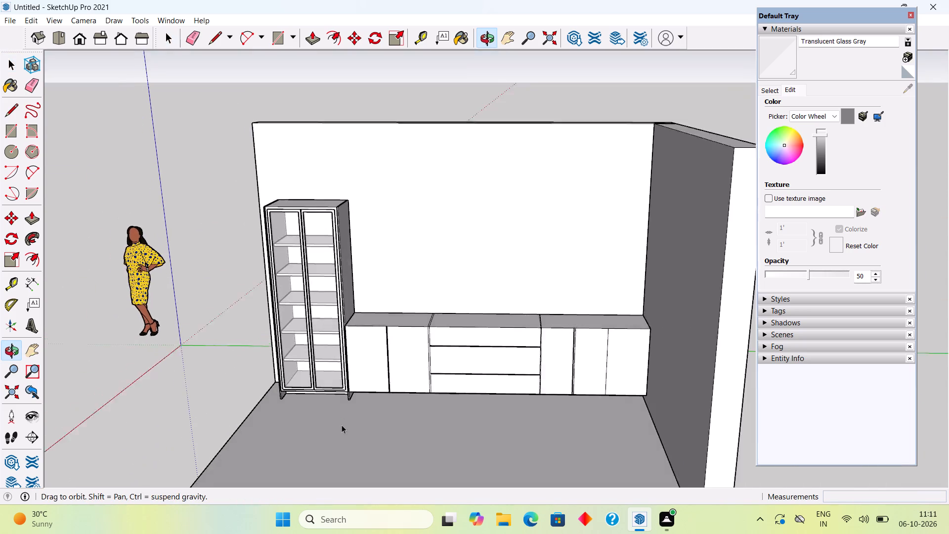
{"action": "scroll", "coordinate": [342, 425], "scroll_direction": "down", "scroll_amount": 1}
{"action": "middle_click_drag", "start_coordinate": [342, 425], "coordinate": [341, 425]}
{"action": "scroll", "coordinate": [393, 284], "scroll_direction": "up", "scroll_amount": 6}
{"action": "middle_click_drag", "start_coordinate": [435, 263], "coordinate": [450, 390]}
{"action": "scroll", "coordinate": [448, 383], "scroll_direction": "down", "scroll_amount": 1}
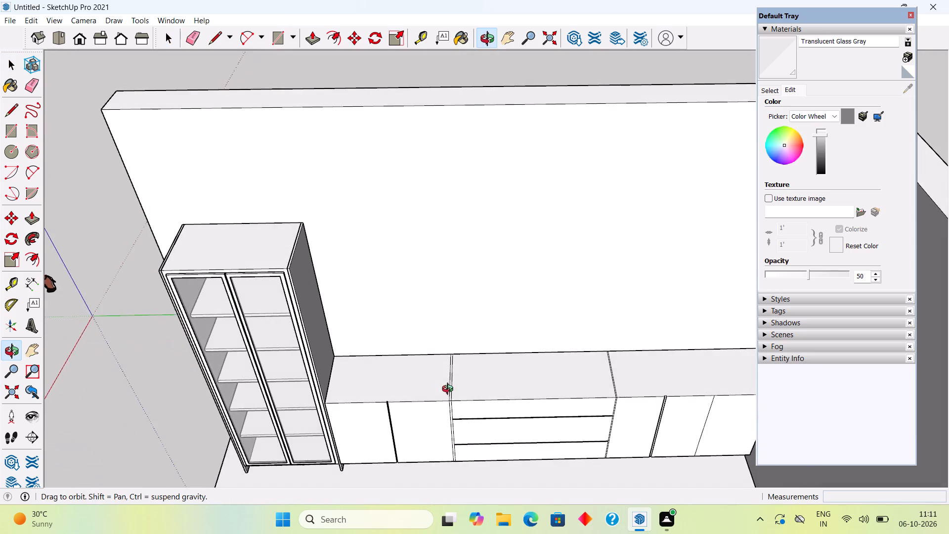
{"action": "middle_click_drag", "start_coordinate": [450, 390], "coordinate": [450, 393]}
Place a horizontal guide on the back wall 2" above the rear top edge of the low cabinet run.
{"action": "scroll", "coordinate": [422, 382], "scroll_direction": "up", "scroll_amount": 3}
{"action": "middle_click_drag", "start_coordinate": [404, 350], "coordinate": [377, 289]}
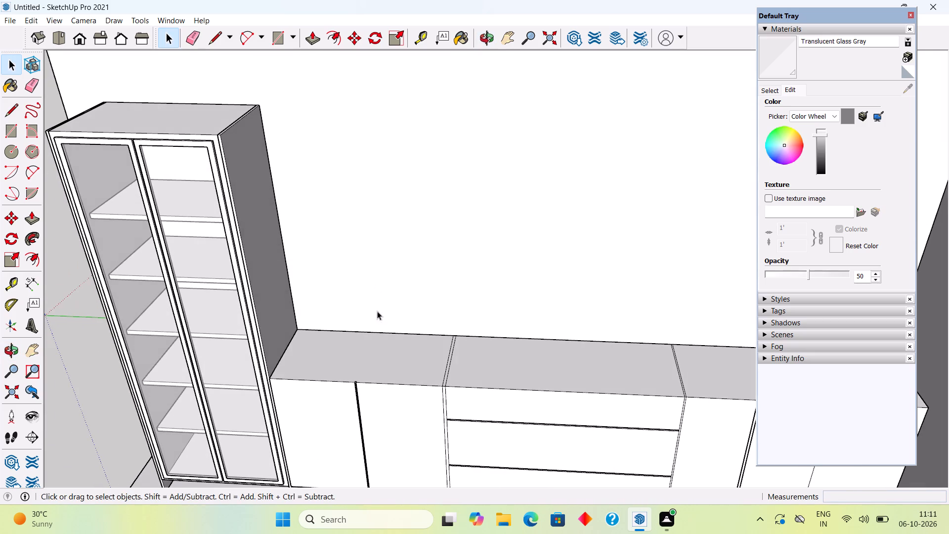
{"action": "key", "text": "r"}
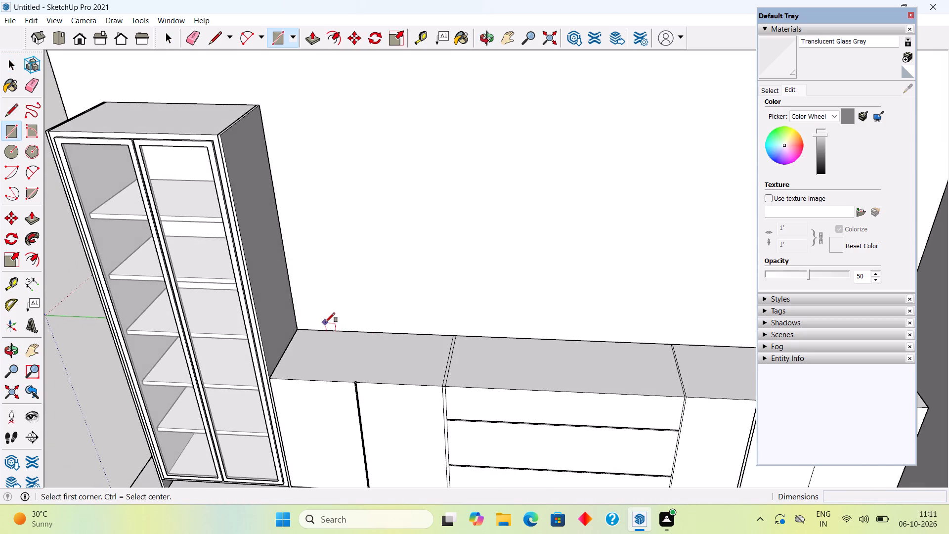
{"action": "key", "text": "t"}
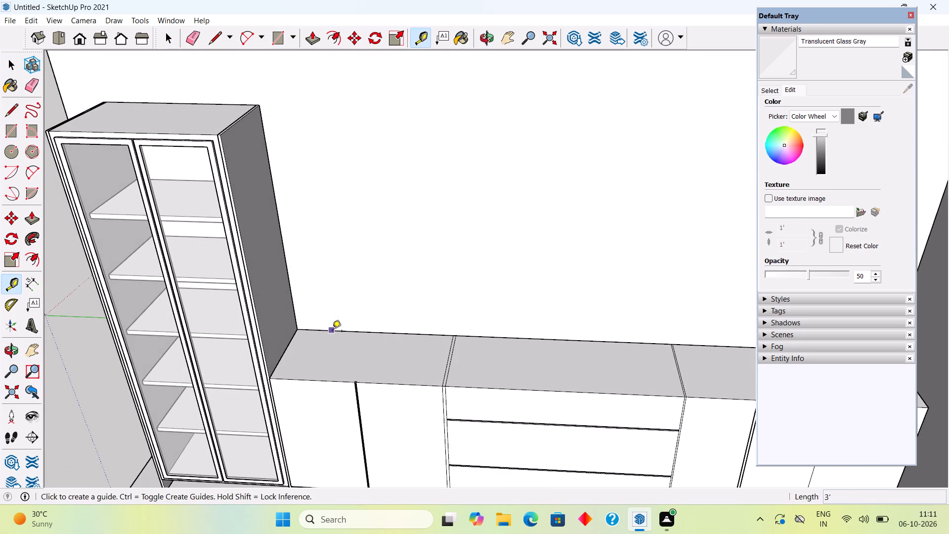
{"action": "left_click", "coordinate": [332, 332]}
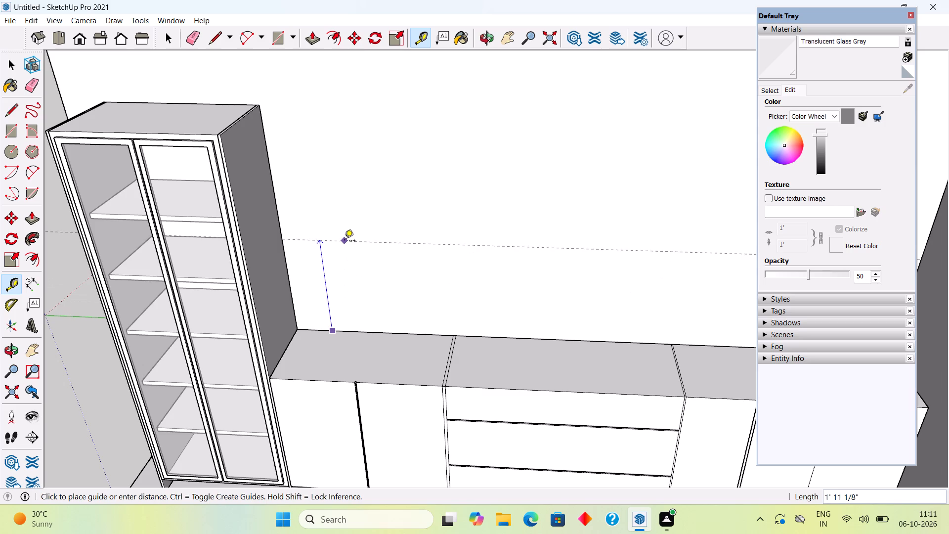
{"action": "key", "text": "2"}
{"action": "key", "text": "shift+quotedbl"}
{"action": "key", "text": "Return"}
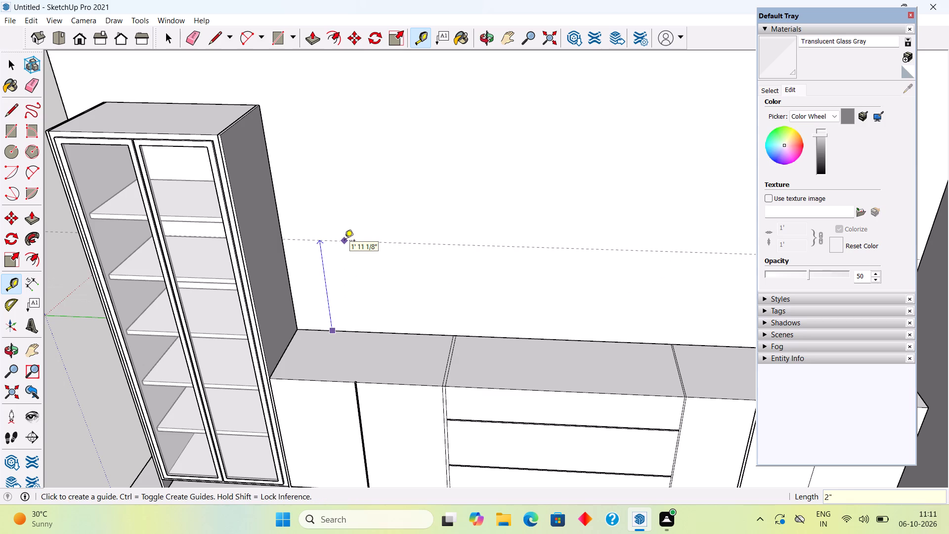
{"action": "key", "text": "space"}
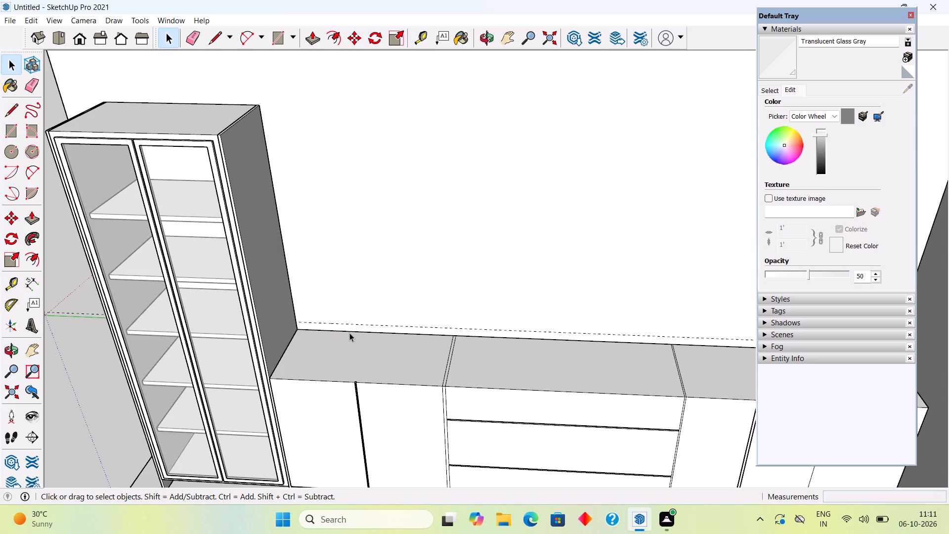
Draw a 2" by 10' 11 1/2" rectangle on the back wall between the guide and the low cabinets' rear top edge.
{"action": "key", "text": "r"}
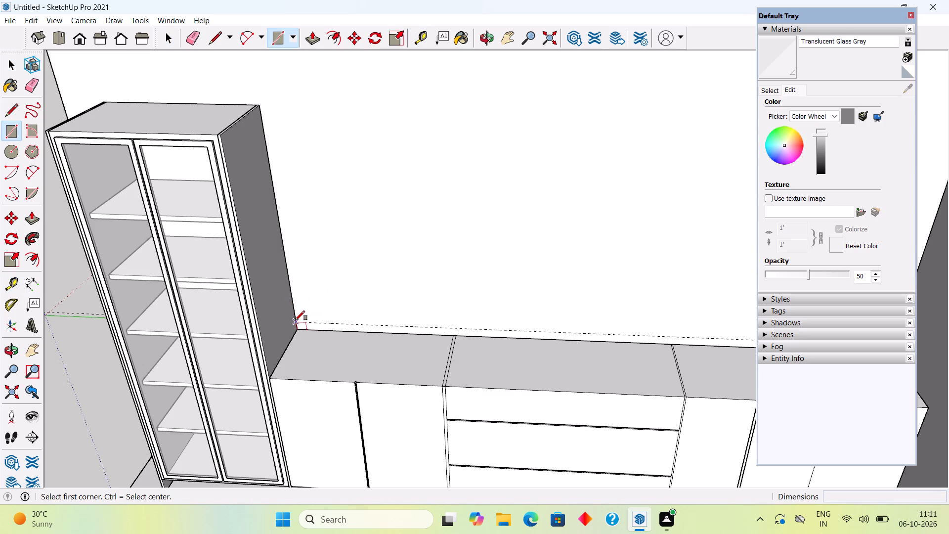
{"action": "left_click", "coordinate": [295, 320]}
{"action": "scroll", "coordinate": [441, 350], "scroll_direction": "down", "scroll_amount": 9}
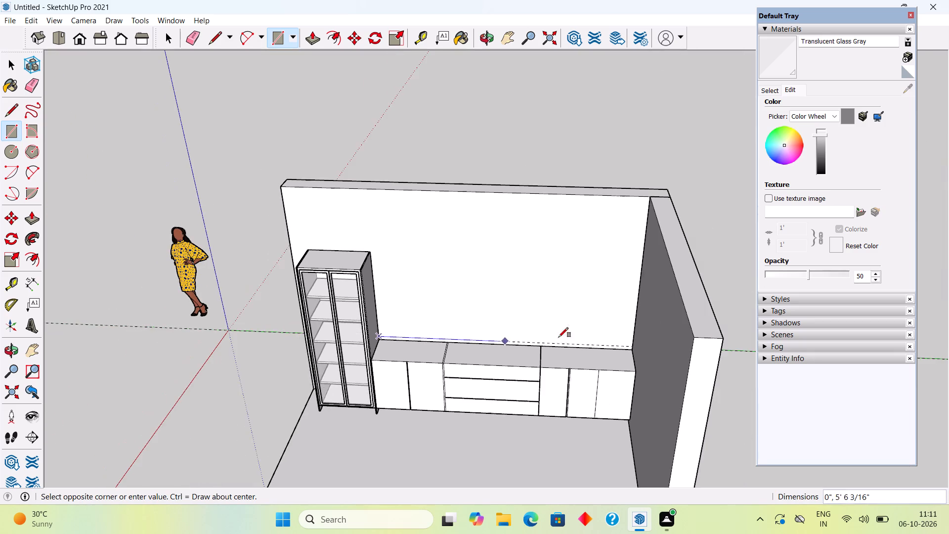
{"action": "scroll", "coordinate": [623, 355], "scroll_direction": "up", "scroll_amount": 10}
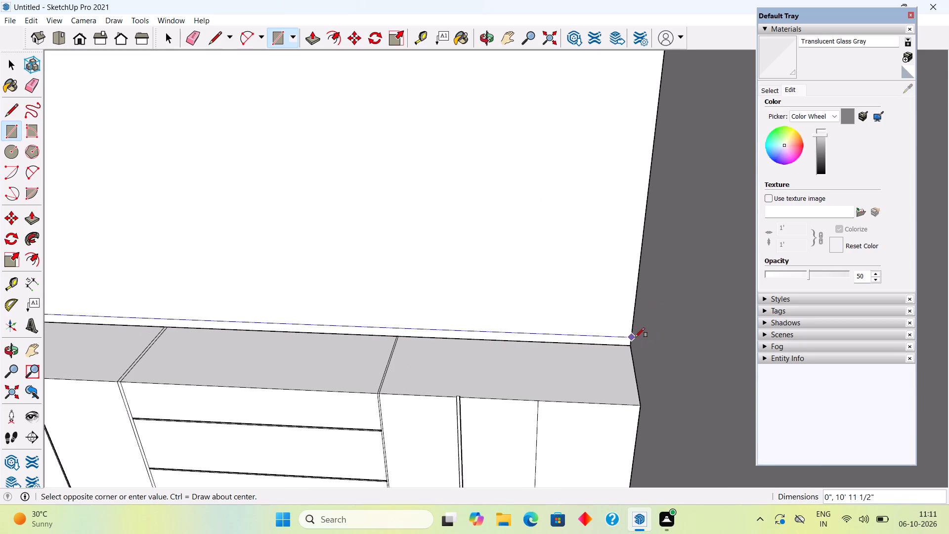
{"action": "left_click", "coordinate": [631, 345]}
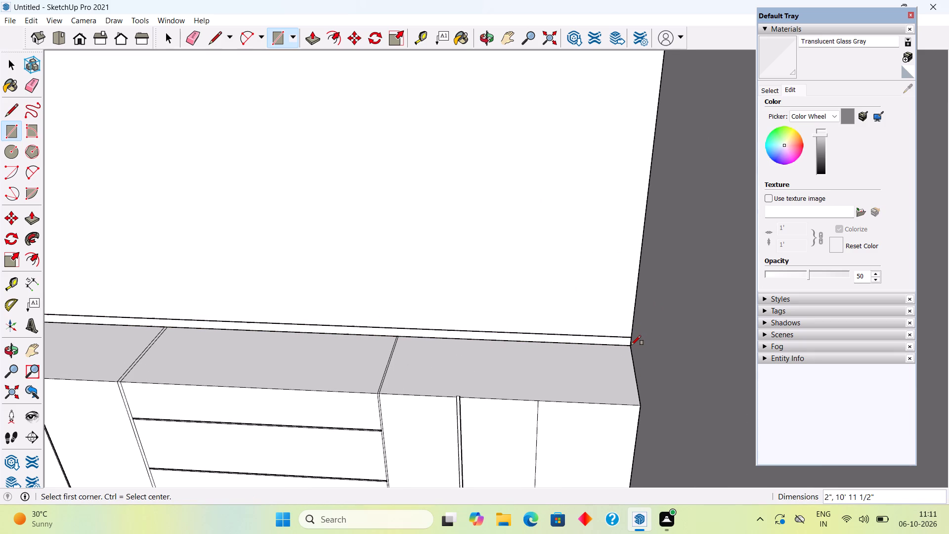
Push/Pull the wall strip 1' 6" outward to the low cabinets' front face to form a countertop slab.
{"action": "key", "text": "p"}
{"action": "left_click", "coordinate": [629, 338]}
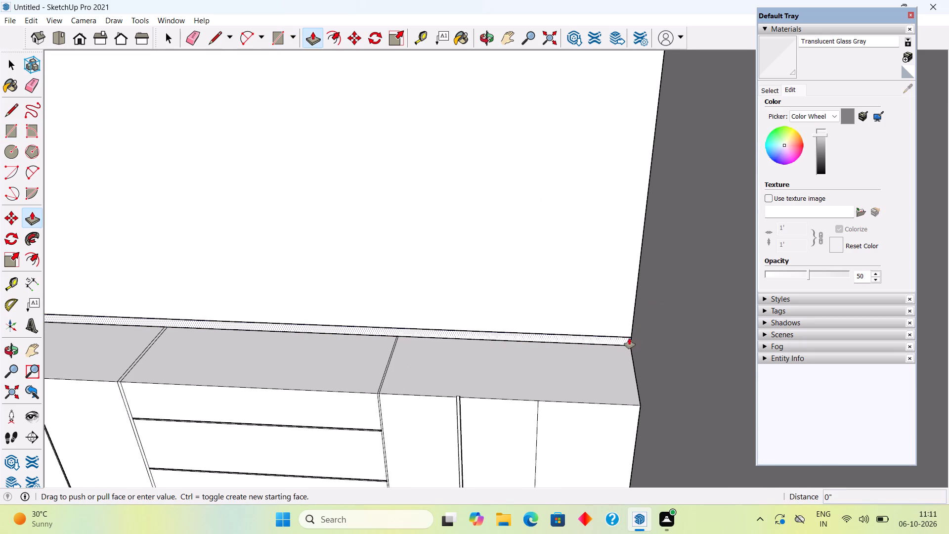
{"action": "scroll", "coordinate": [658, 393], "scroll_direction": "down", "scroll_amount": 4}
{"action": "middle_click_drag", "start_coordinate": [647, 402], "coordinate": [648, 392]}
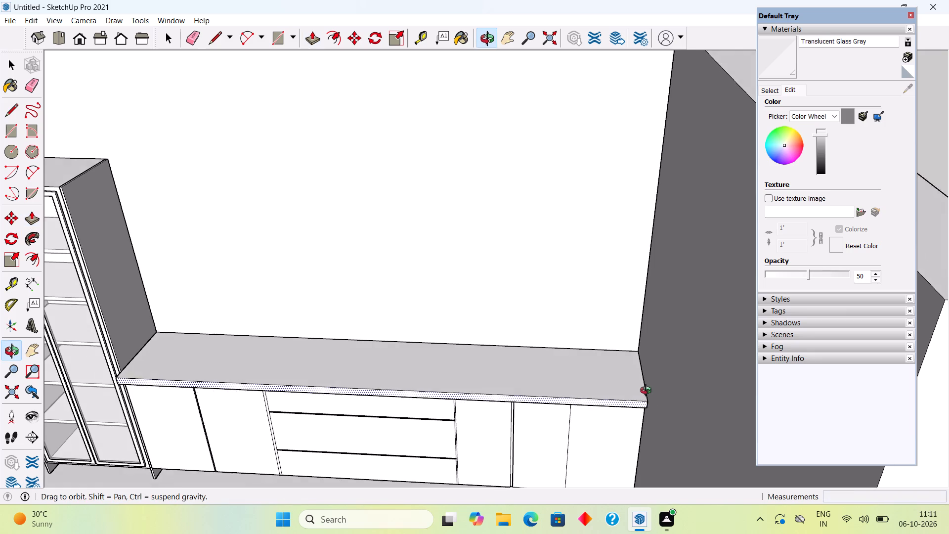
{"action": "middle_click_drag", "start_coordinate": [648, 392], "coordinate": [706, 254]}
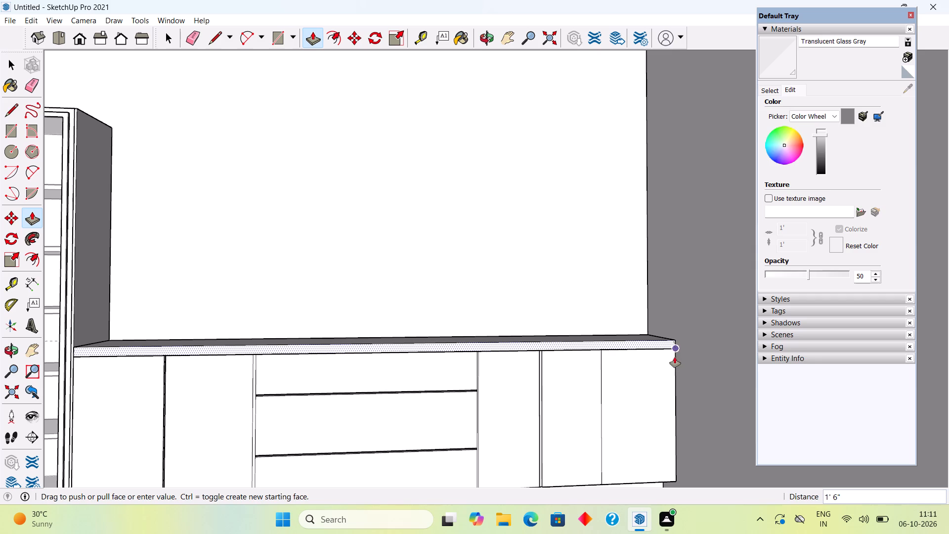
{"action": "left_click", "coordinate": [664, 368]}
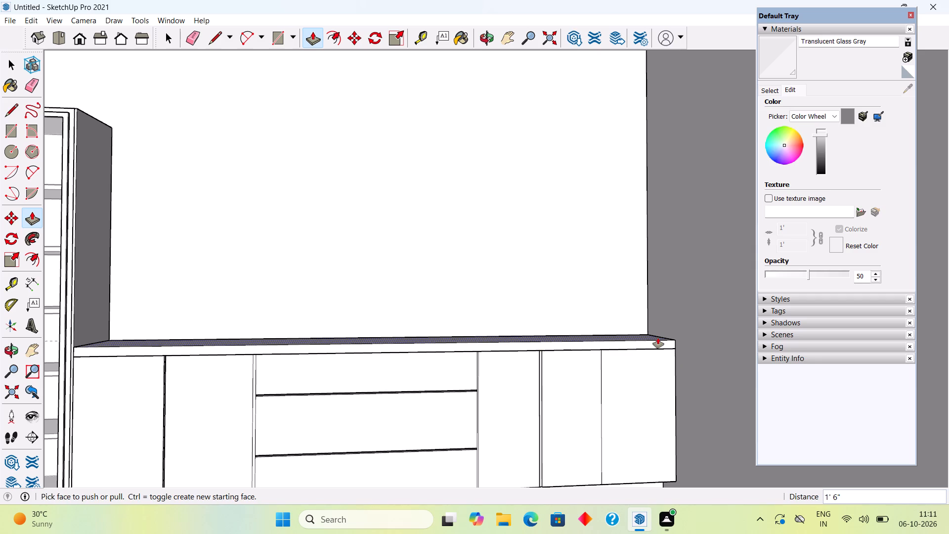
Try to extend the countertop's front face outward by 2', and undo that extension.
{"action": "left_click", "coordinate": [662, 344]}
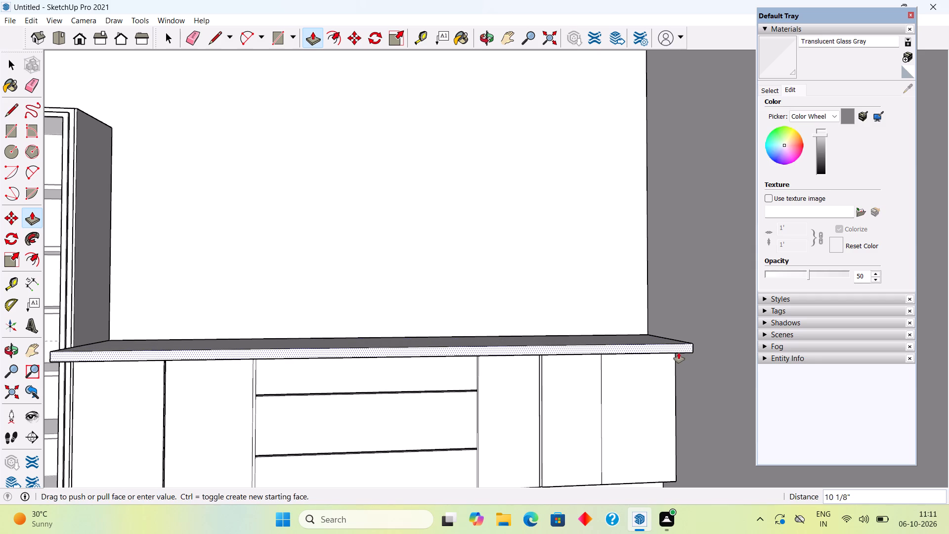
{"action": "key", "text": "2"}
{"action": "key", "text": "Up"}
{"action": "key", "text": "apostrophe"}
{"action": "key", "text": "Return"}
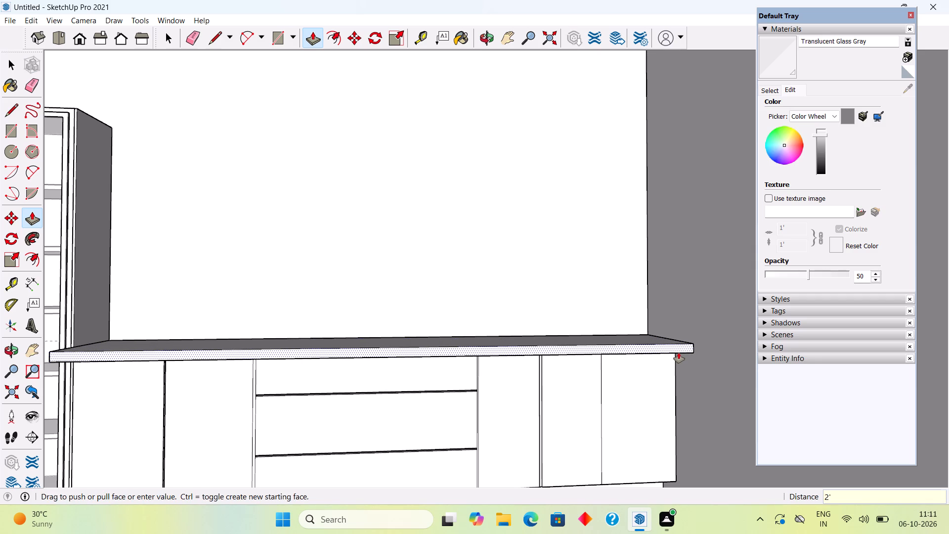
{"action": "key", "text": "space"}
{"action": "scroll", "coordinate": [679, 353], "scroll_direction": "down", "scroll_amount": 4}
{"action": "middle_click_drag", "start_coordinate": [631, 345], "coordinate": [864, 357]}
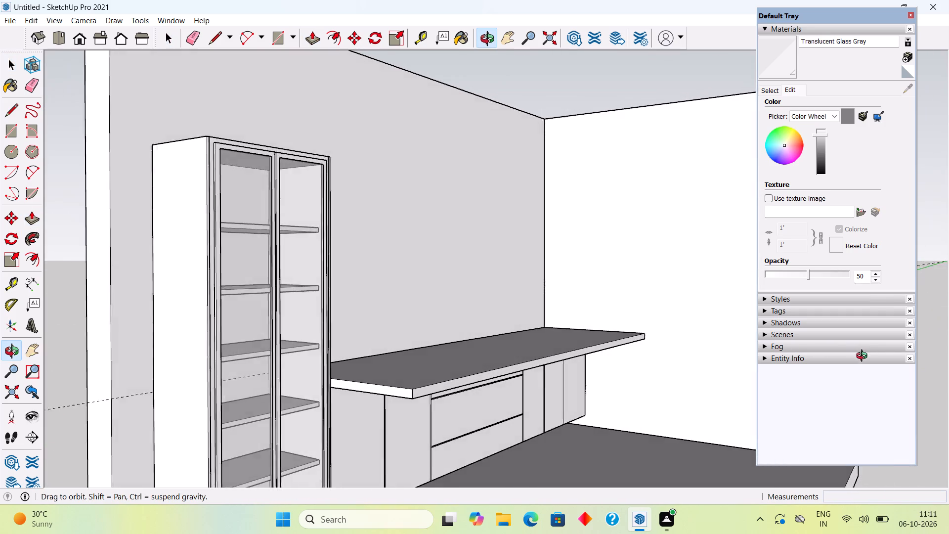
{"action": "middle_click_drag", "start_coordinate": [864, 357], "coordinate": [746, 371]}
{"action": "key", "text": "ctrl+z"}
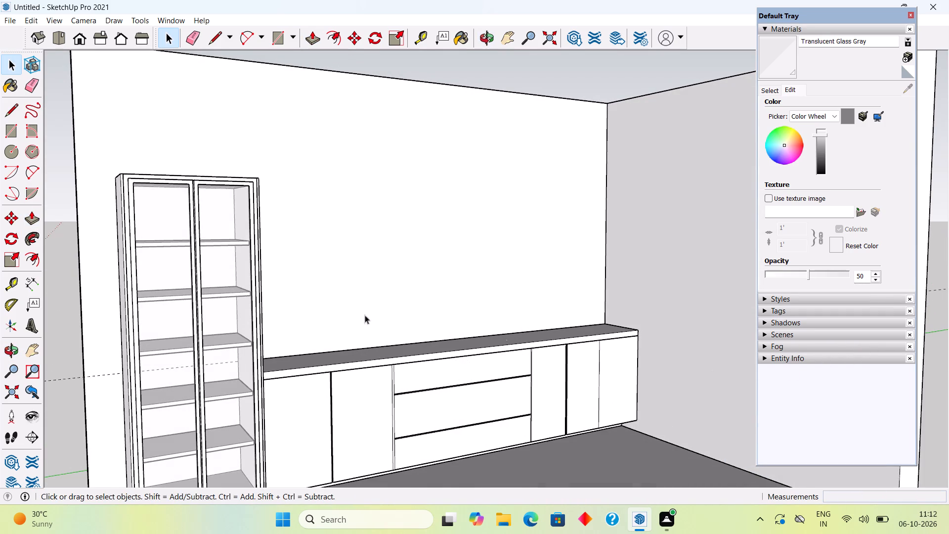
Push/Pull the countertop's front face outward by 2" so that it overhangs the low cabinet fronts.
{"action": "scroll", "coordinate": [332, 337], "scroll_direction": "up", "scroll_amount": 4}
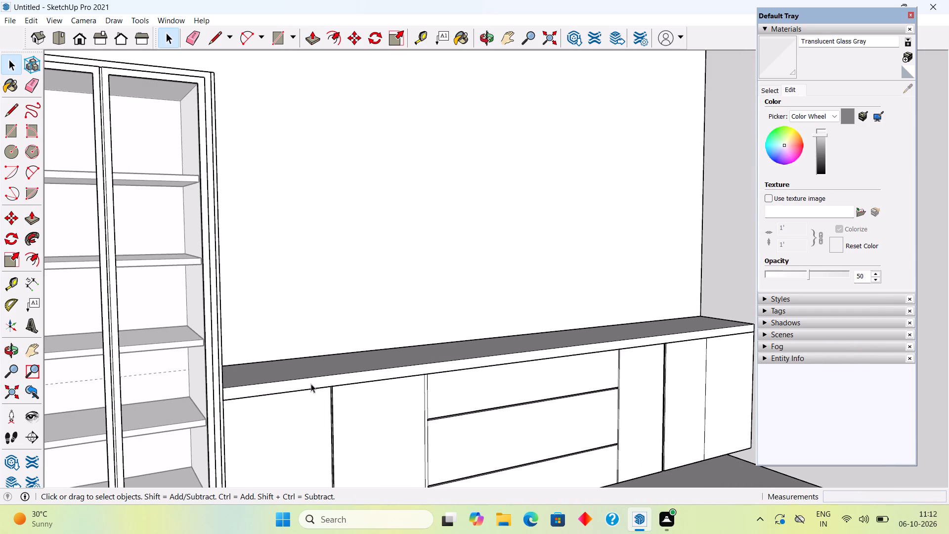
{"action": "left_click", "coordinate": [311, 384]}
{"action": "key", "text": "p"}
{"action": "left_click", "coordinate": [311, 384]}
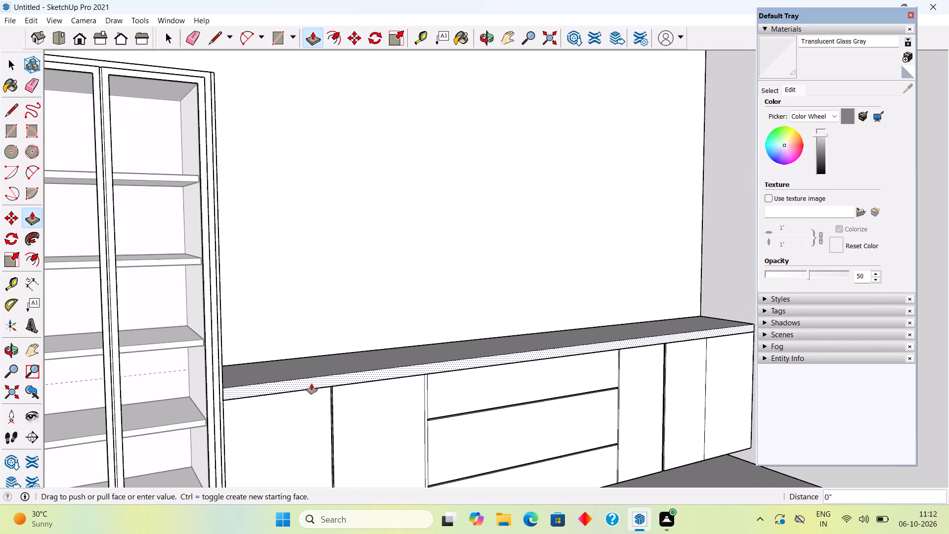
{"action": "type", "text": "2\""}
{"action": "key", "text": "Return"}
{"action": "key", "text": "space"}
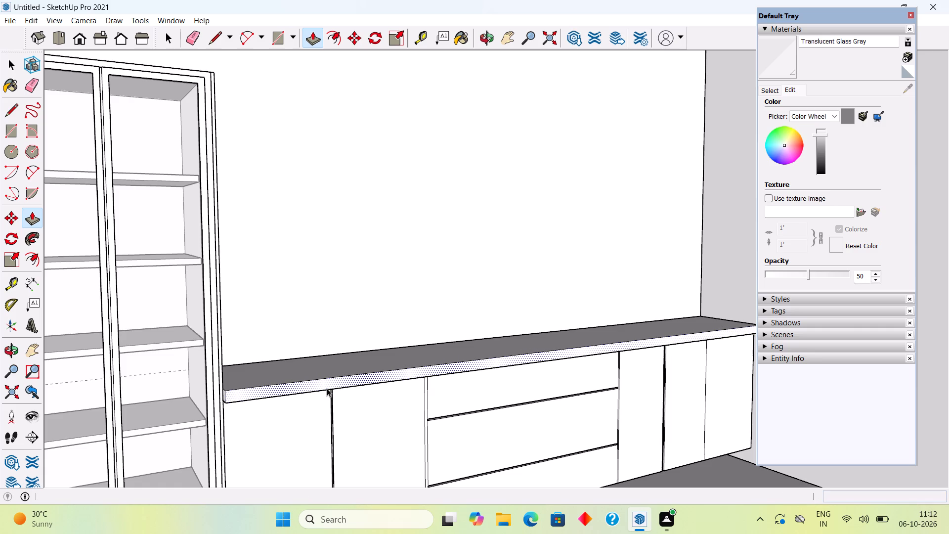
Examine the countertop's front overhang and the low cabinet fronts from below and from the front.
{"action": "middle_click_drag", "start_coordinate": [340, 346], "coordinate": [318, 248]}
{"action": "scroll", "coordinate": [451, 461], "scroll_direction": "up", "scroll_amount": 2}
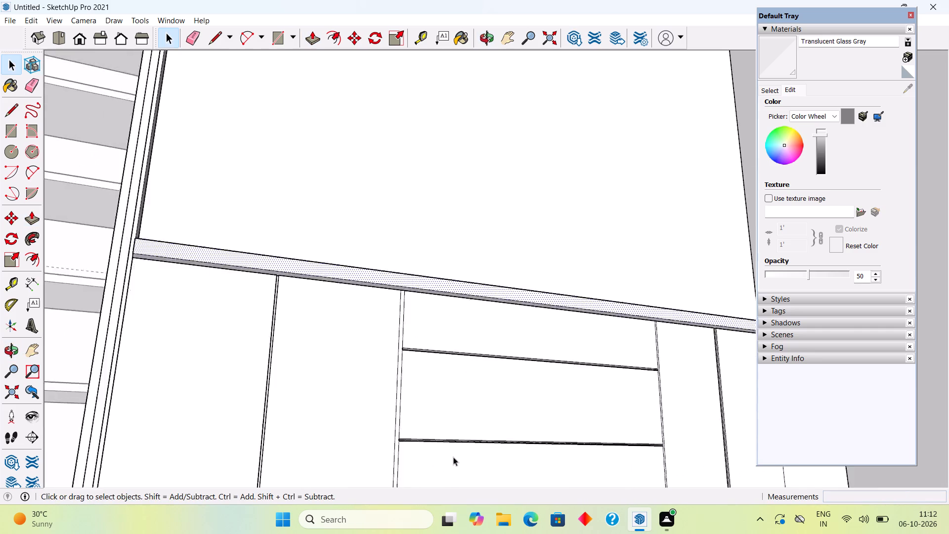
{"action": "scroll", "coordinate": [453, 457], "scroll_direction": "up", "scroll_amount": 3}
{"action": "scroll", "coordinate": [473, 385], "scroll_direction": "down", "scroll_amount": 7}
{"action": "middle_click_drag", "start_coordinate": [394, 318], "coordinate": [364, 349]}
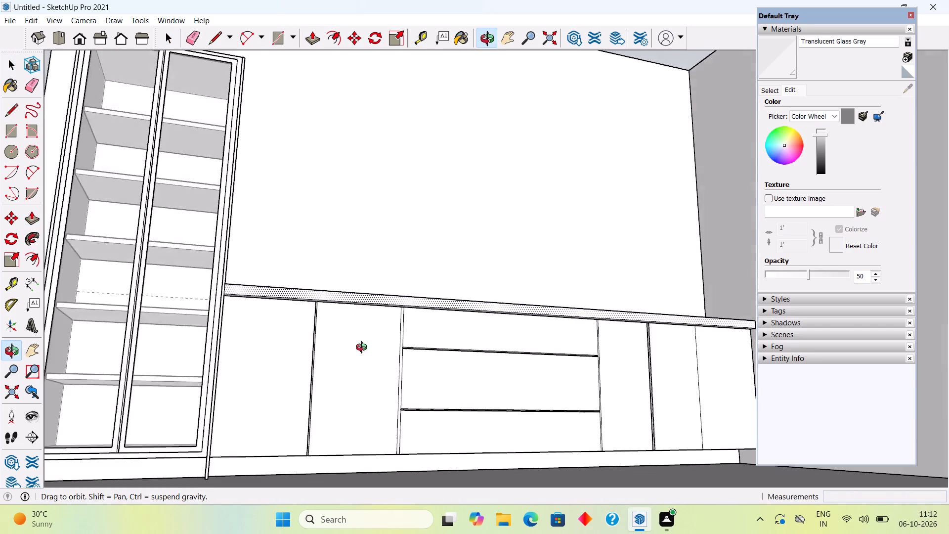
{"action": "middle_click_drag", "start_coordinate": [364, 349], "coordinate": [363, 356]}
{"action": "scroll", "coordinate": [498, 332], "scroll_direction": "up", "scroll_amount": 8}
{"action": "middle_click_drag", "start_coordinate": [554, 308], "coordinate": [532, 225]}
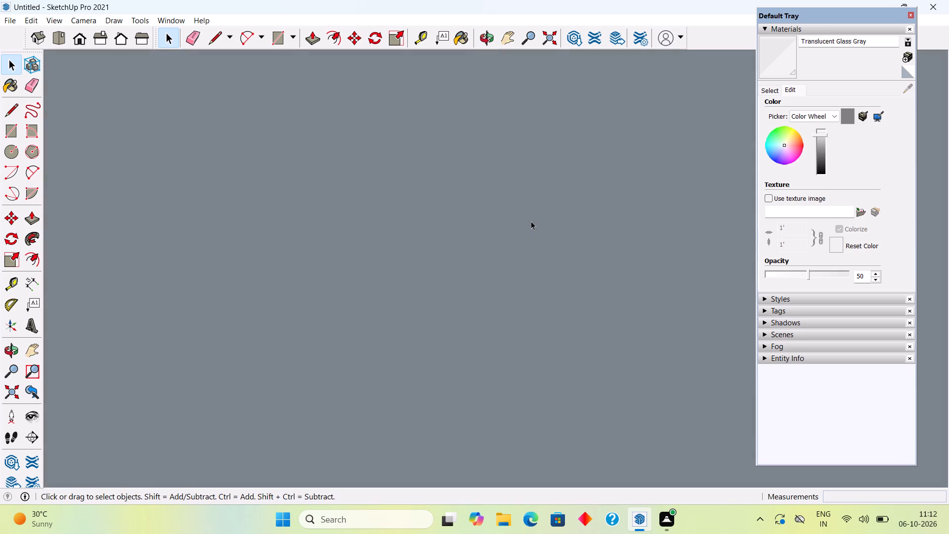
{"action": "middle_click_drag", "start_coordinate": [528, 225], "coordinate": [510, 385]}
{"action": "scroll", "coordinate": [525, 245], "scroll_direction": "down", "scroll_amount": 1}
{"action": "scroll", "coordinate": [510, 385], "scroll_direction": "down", "scroll_amount": 6}
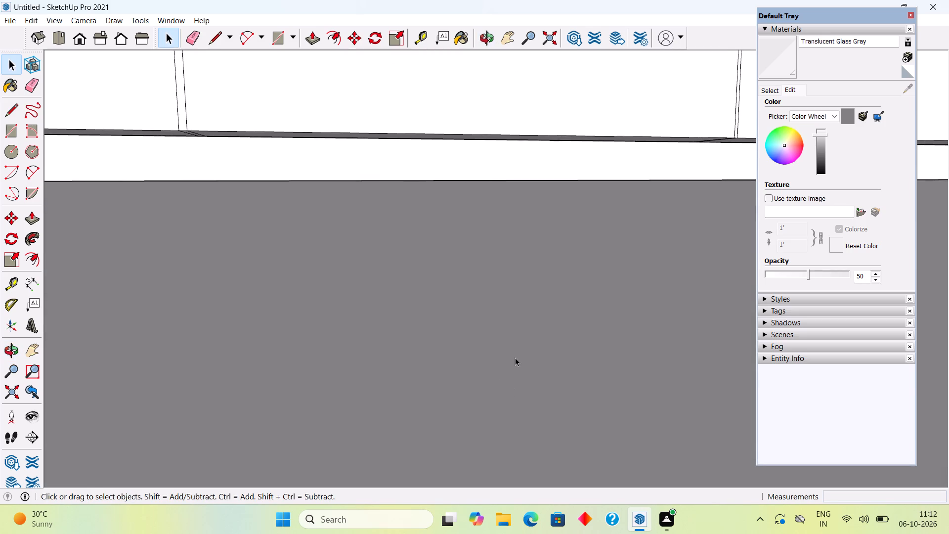
{"action": "scroll", "coordinate": [515, 357], "scroll_direction": "down", "scroll_amount": 20}
{"action": "scroll", "coordinate": [515, 357], "scroll_direction": "down", "scroll_amount": 18}
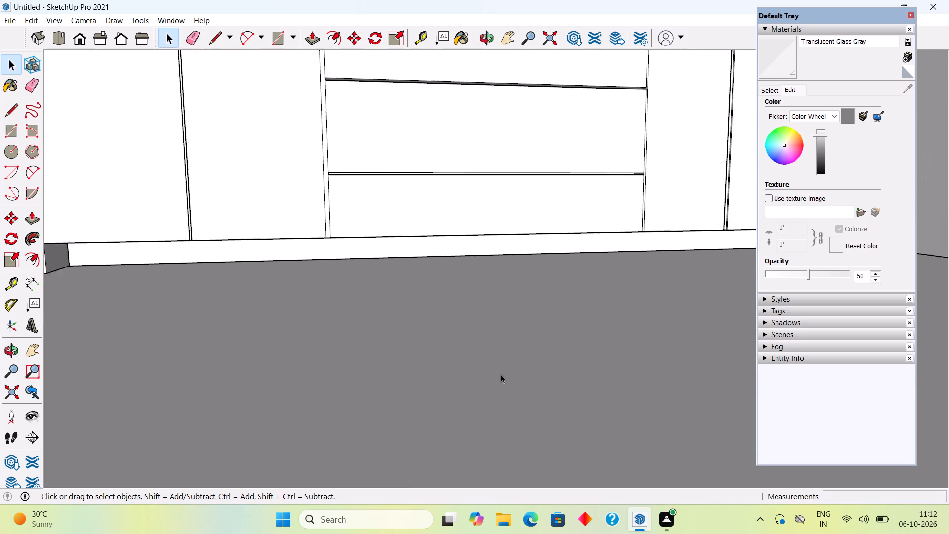
{"action": "scroll", "coordinate": [501, 374], "scroll_direction": "down", "scroll_amount": 16}
{"action": "scroll", "coordinate": [575, 190], "scroll_direction": "up", "scroll_amount": 5}
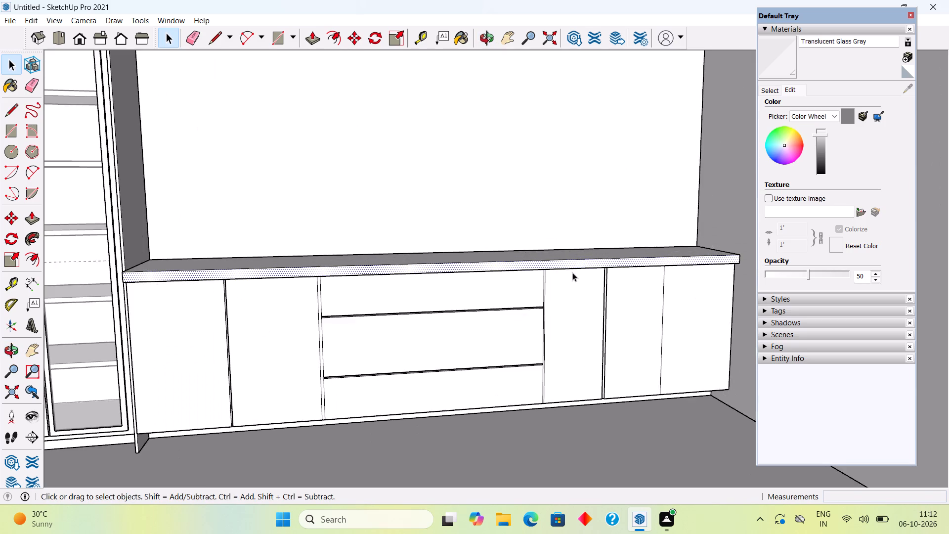
{"action": "scroll", "coordinate": [572, 272], "scroll_direction": "up", "scroll_amount": 3}
{"action": "middle_click_drag", "start_coordinate": [572, 266], "coordinate": [492, 291]}
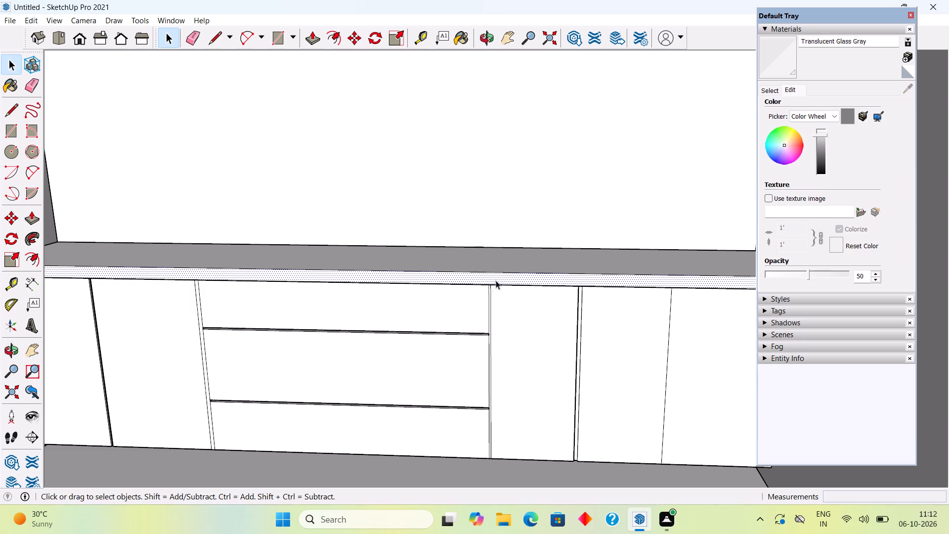
Select all of the countertop slab's connected geometry and make it a group.
{"action": "middle_click_drag", "start_coordinate": [506, 263], "coordinate": [651, 241]}
{"action": "scroll", "coordinate": [653, 244], "scroll_direction": "down", "scroll_amount": 4}
{"action": "middle_click_drag", "start_coordinate": [320, 268], "coordinate": [440, 264]}
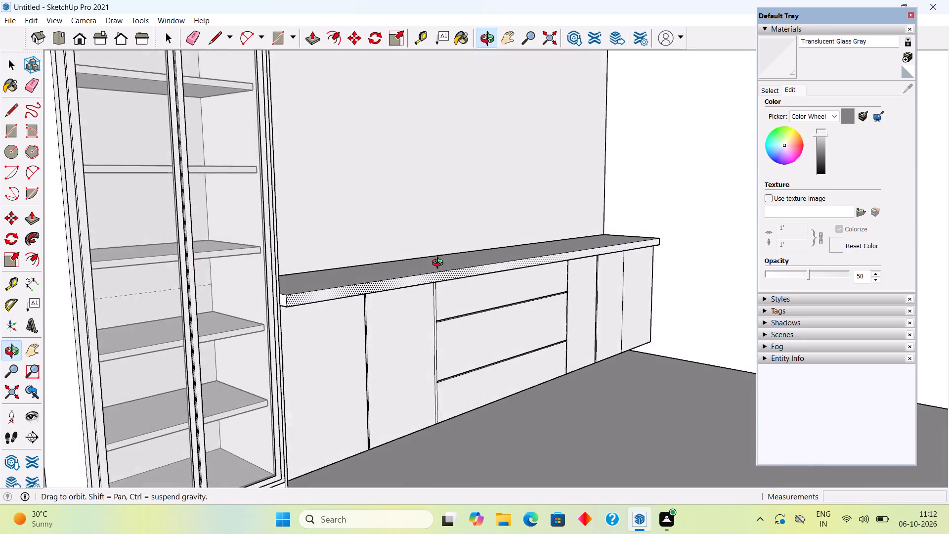
{"action": "middle_click_drag", "start_coordinate": [440, 264], "coordinate": [483, 262]}
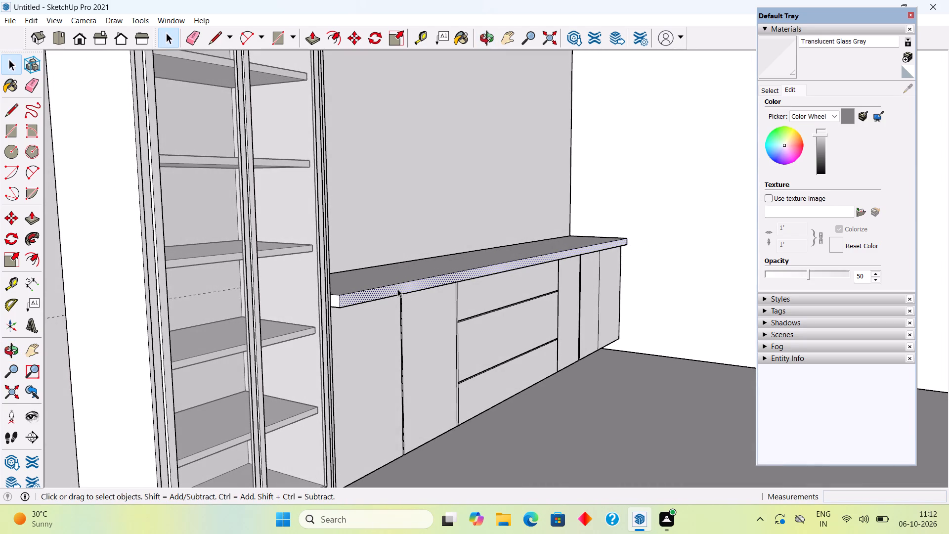
{"action": "triple_click", "coordinate": [397, 289]}
{"action": "right_click", "coordinate": [397, 289]}
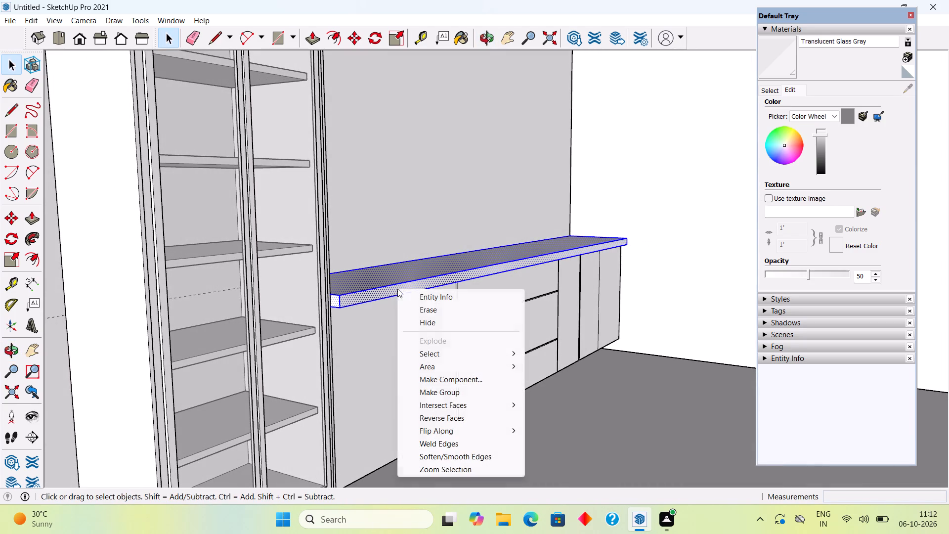
{"action": "left_click", "coordinate": [440, 393]}
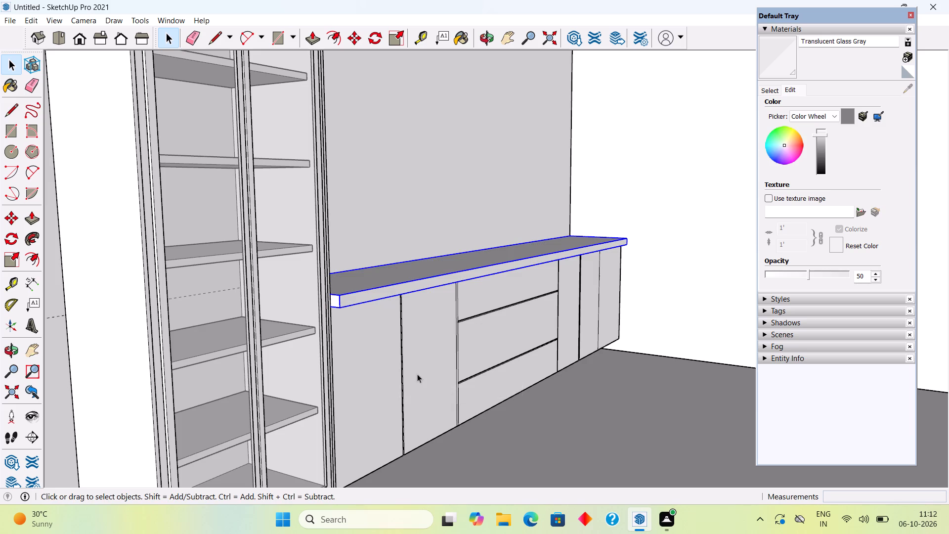
Invert the selection and hide everything except the countertop group.
{"action": "right_click", "coordinate": [402, 279]}
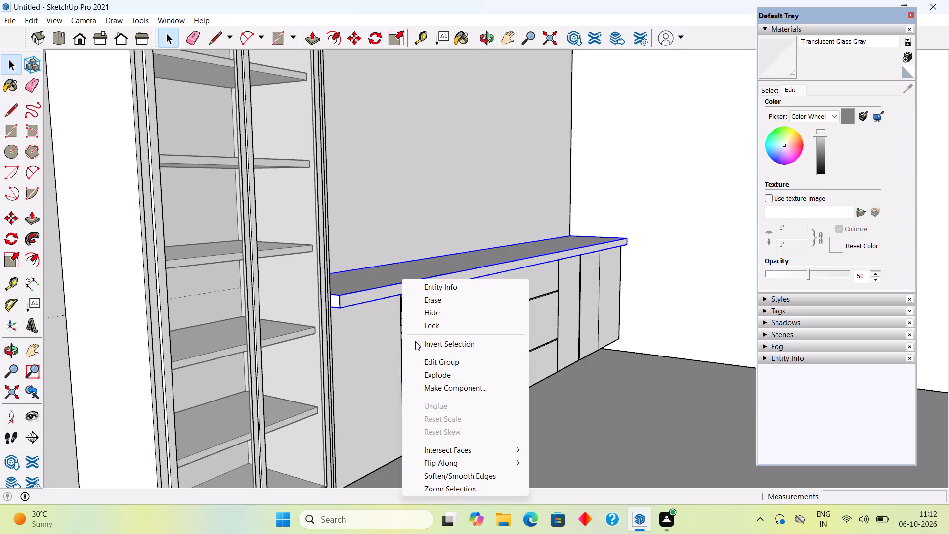
{"action": "left_click", "coordinate": [415, 341]}
{"action": "right_click", "coordinate": [413, 359]}
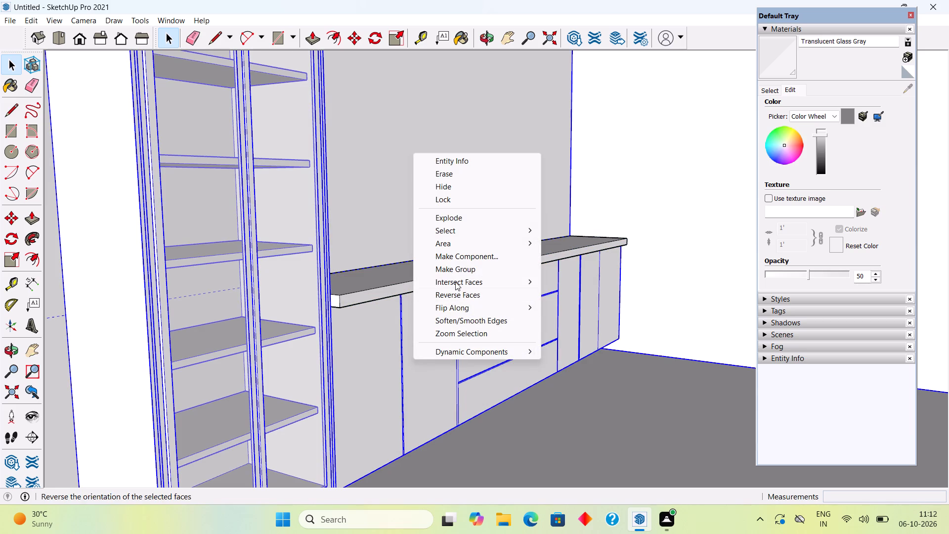
{"action": "left_click", "coordinate": [457, 190]}
Place a Tape Measure guide on the countertop's underside, 1" in from the bottom front edge.
{"action": "middle_click_drag", "start_coordinate": [546, 314], "coordinate": [452, 199]}
{"action": "scroll", "coordinate": [510, 299], "scroll_direction": "up", "scroll_amount": 4}
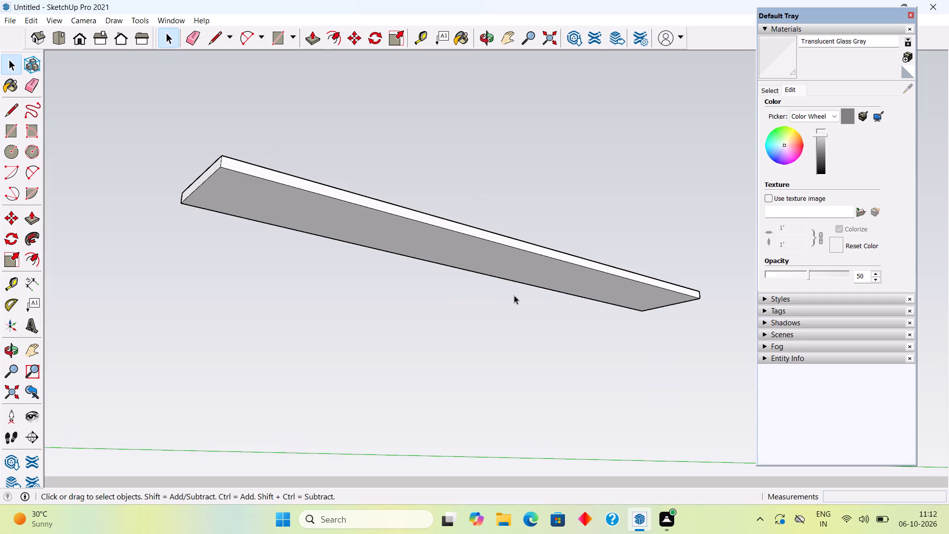
{"action": "scroll", "coordinate": [643, 279], "scroll_direction": "up", "scroll_amount": 1}
{"action": "middle_click_drag", "start_coordinate": [643, 279], "coordinate": [608, 166]}
{"action": "scroll", "coordinate": [594, 258], "scroll_direction": "up", "scroll_amount": 9}
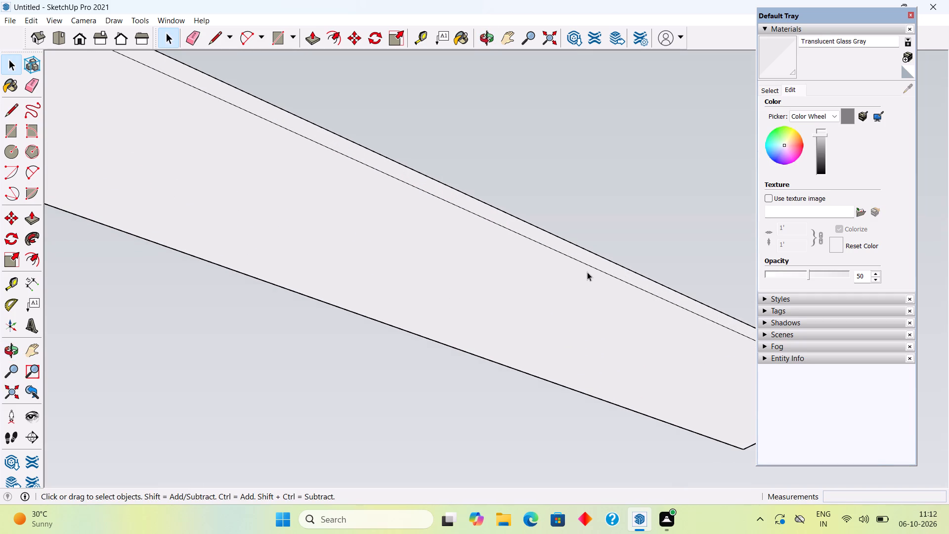
{"action": "key", "text": "t"}
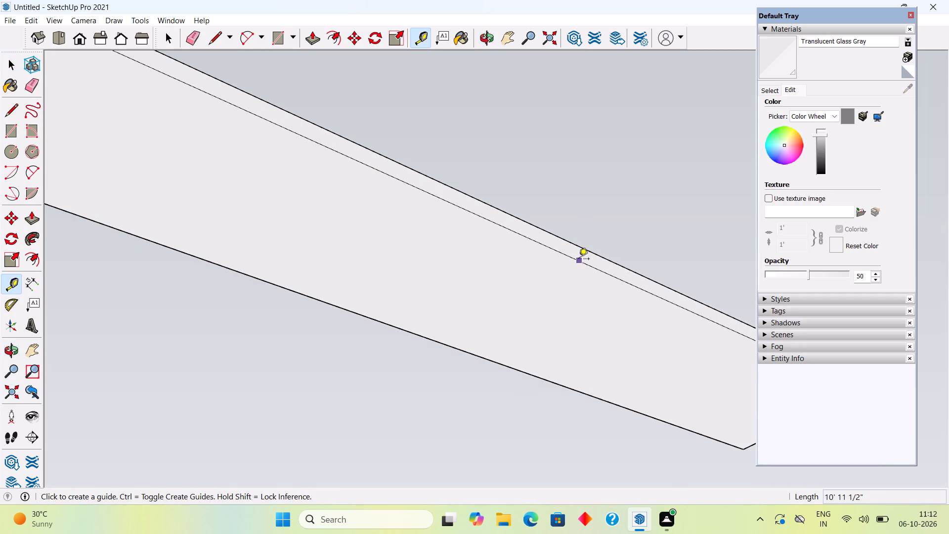
{"action": "left_click", "coordinate": [579, 260]}
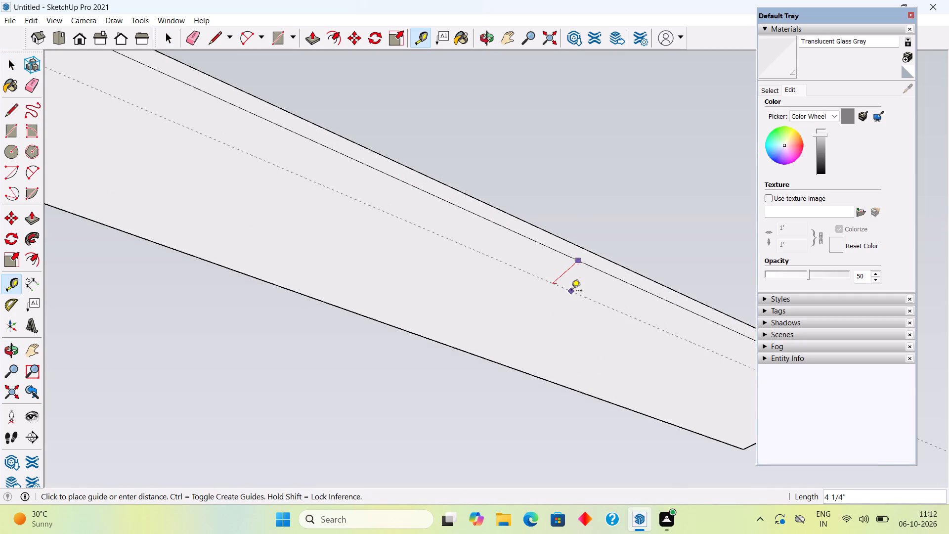
{"action": "key", "text": "1"}
{"action": "key", "text": "shift+quotedbl"}
{"action": "key", "text": "Return"}
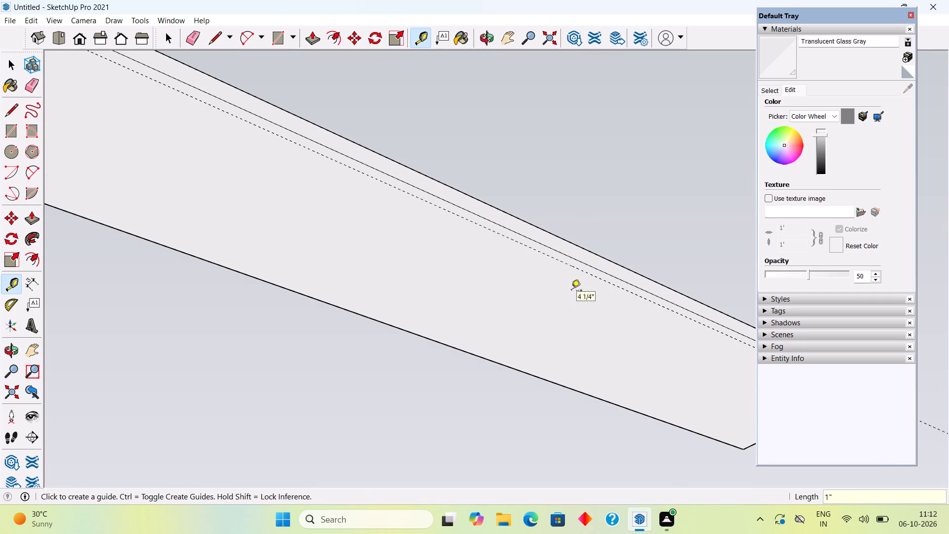
Place a second guide on the underside, offset .3" from the first guide toward the front edge.
{"action": "scroll", "coordinate": [476, 261], "scroll_direction": "up", "scroll_amount": 6}
{"action": "scroll", "coordinate": [482, 163], "scroll_direction": "up", "scroll_amount": 3}
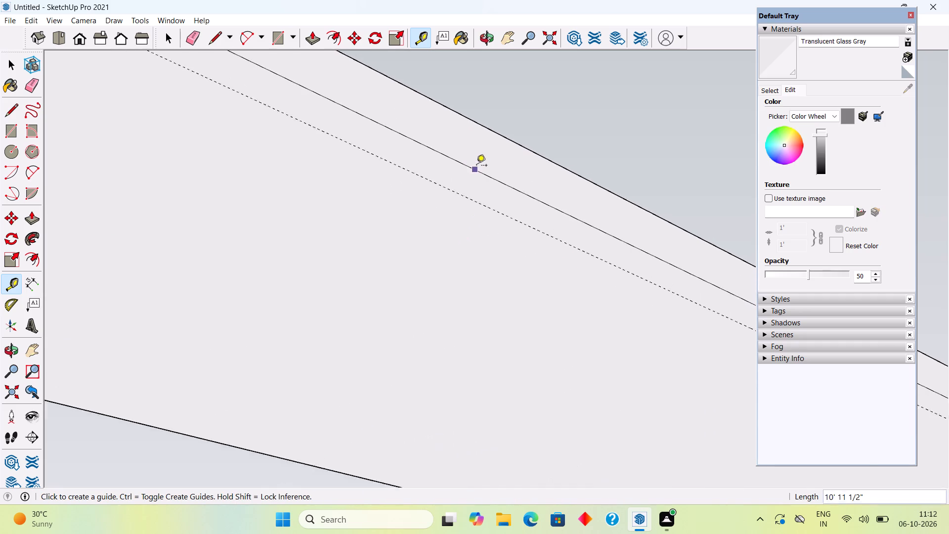
{"action": "scroll", "coordinate": [476, 166], "scroll_direction": "up", "scroll_amount": 8}
{"action": "left_click", "coordinate": [435, 200]}
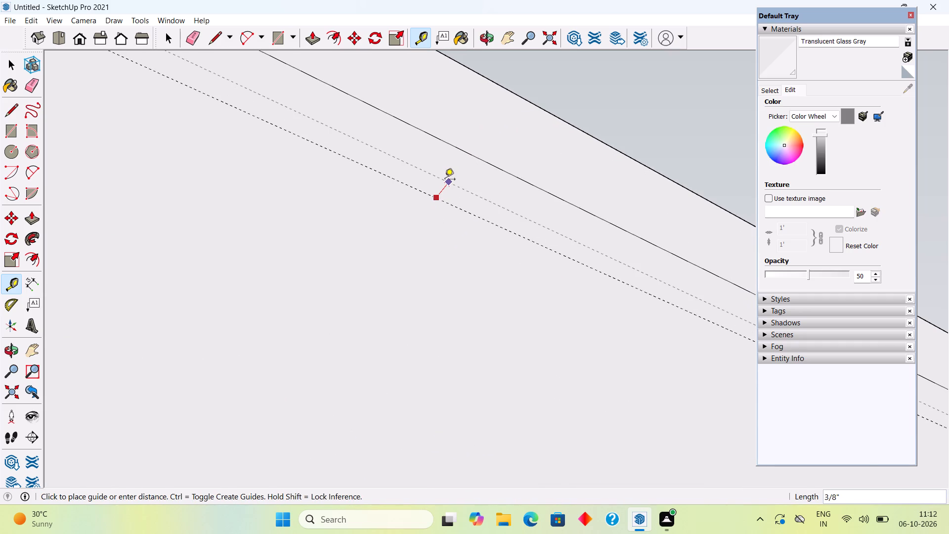
{"action": "type", "text": ".3\""}
{"action": "key", "text": "Return"}
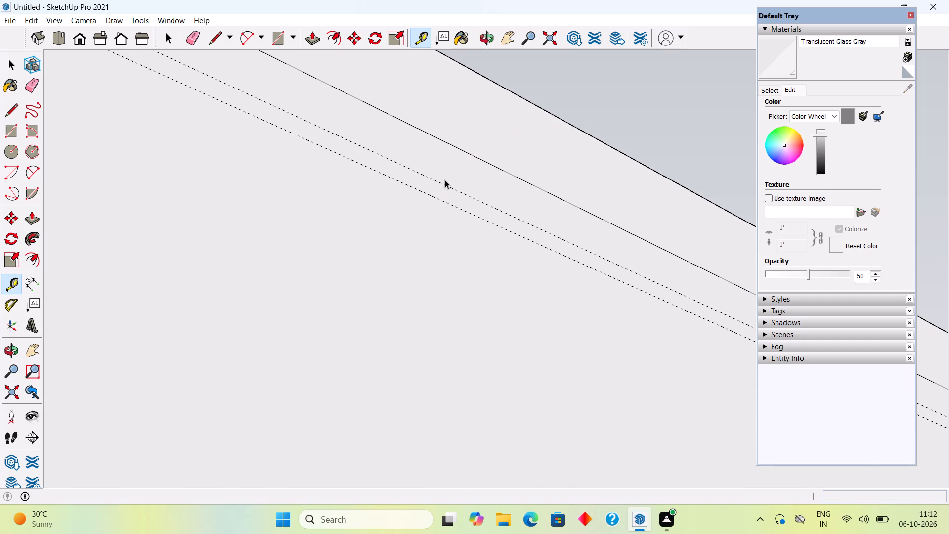
{"action": "key", "text": "space"}
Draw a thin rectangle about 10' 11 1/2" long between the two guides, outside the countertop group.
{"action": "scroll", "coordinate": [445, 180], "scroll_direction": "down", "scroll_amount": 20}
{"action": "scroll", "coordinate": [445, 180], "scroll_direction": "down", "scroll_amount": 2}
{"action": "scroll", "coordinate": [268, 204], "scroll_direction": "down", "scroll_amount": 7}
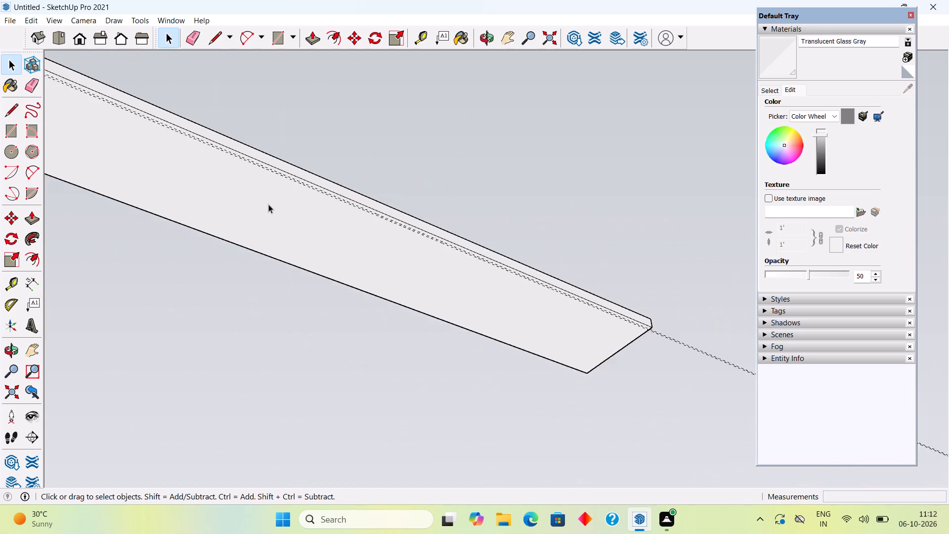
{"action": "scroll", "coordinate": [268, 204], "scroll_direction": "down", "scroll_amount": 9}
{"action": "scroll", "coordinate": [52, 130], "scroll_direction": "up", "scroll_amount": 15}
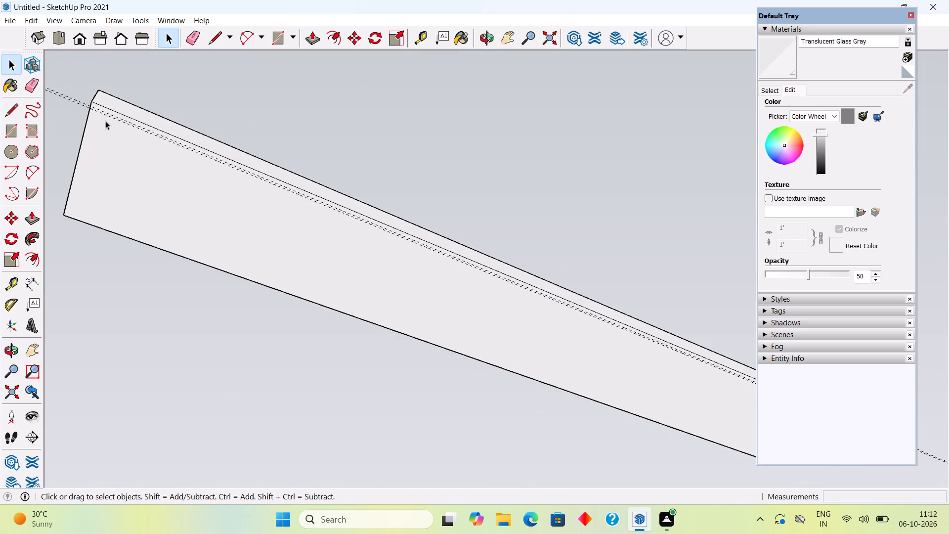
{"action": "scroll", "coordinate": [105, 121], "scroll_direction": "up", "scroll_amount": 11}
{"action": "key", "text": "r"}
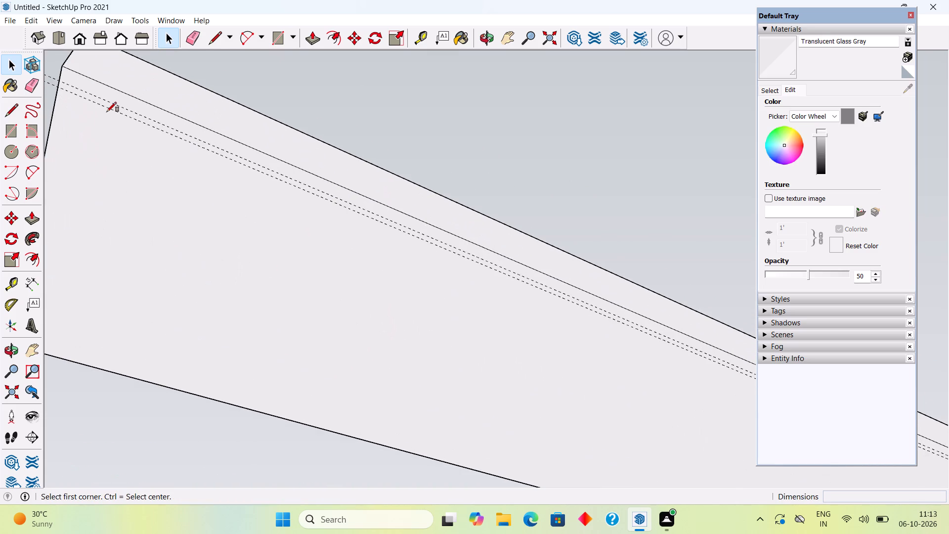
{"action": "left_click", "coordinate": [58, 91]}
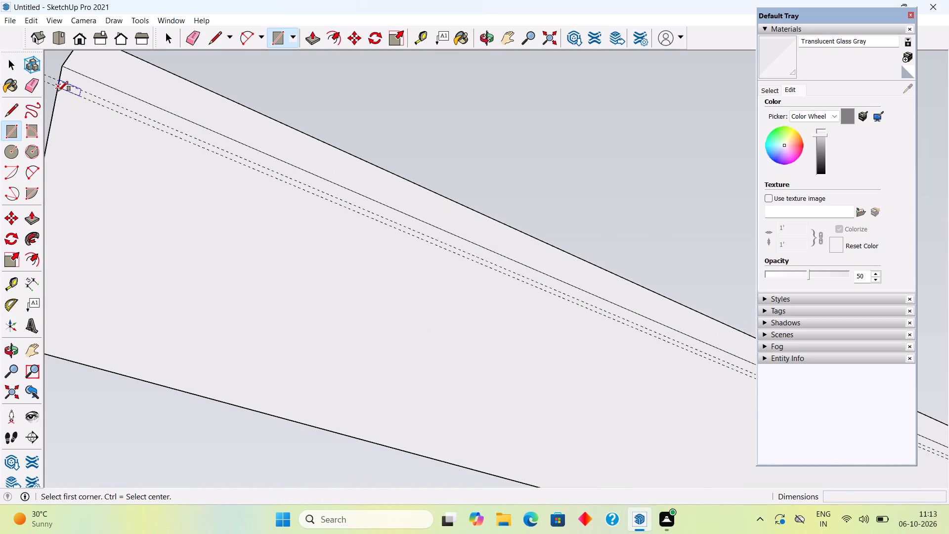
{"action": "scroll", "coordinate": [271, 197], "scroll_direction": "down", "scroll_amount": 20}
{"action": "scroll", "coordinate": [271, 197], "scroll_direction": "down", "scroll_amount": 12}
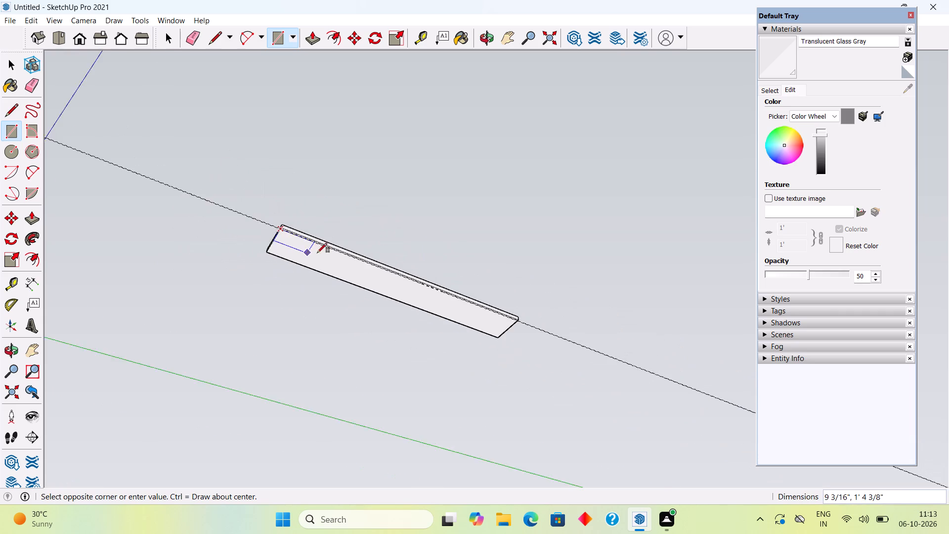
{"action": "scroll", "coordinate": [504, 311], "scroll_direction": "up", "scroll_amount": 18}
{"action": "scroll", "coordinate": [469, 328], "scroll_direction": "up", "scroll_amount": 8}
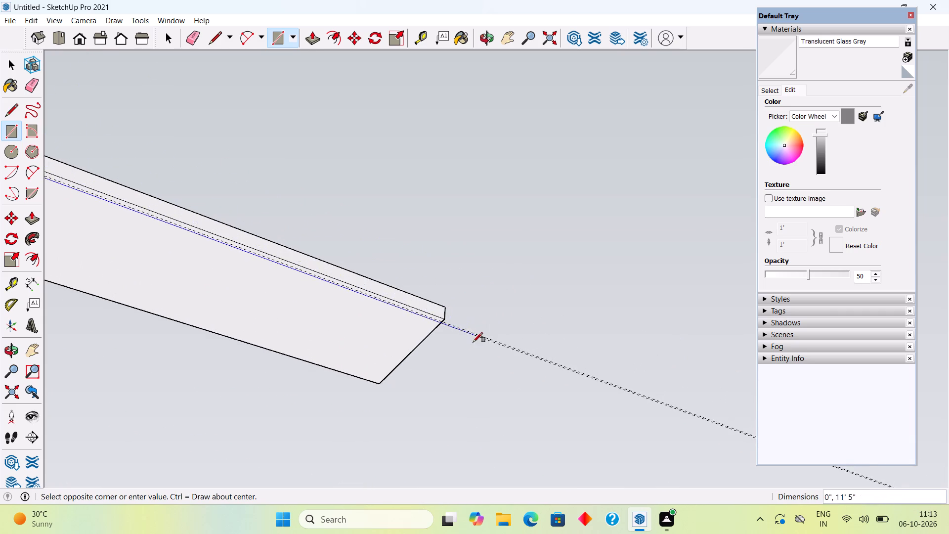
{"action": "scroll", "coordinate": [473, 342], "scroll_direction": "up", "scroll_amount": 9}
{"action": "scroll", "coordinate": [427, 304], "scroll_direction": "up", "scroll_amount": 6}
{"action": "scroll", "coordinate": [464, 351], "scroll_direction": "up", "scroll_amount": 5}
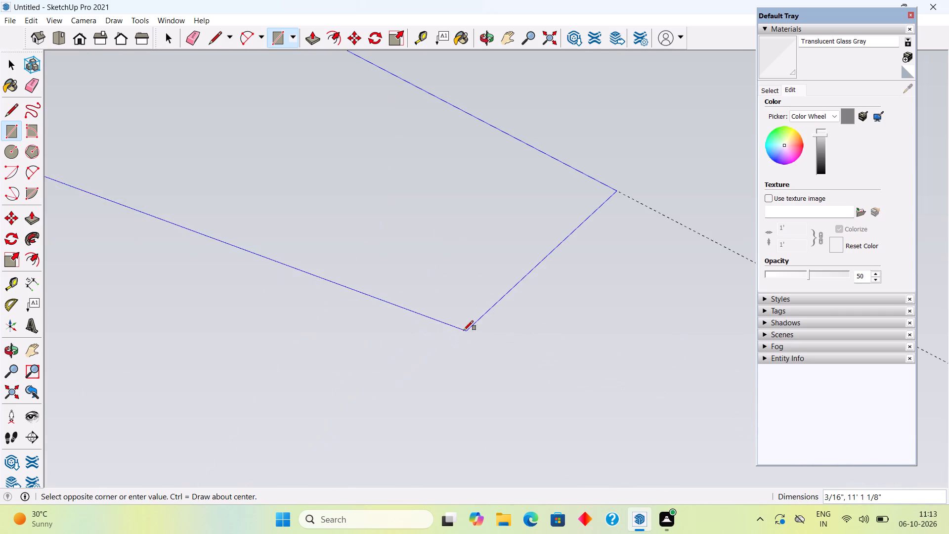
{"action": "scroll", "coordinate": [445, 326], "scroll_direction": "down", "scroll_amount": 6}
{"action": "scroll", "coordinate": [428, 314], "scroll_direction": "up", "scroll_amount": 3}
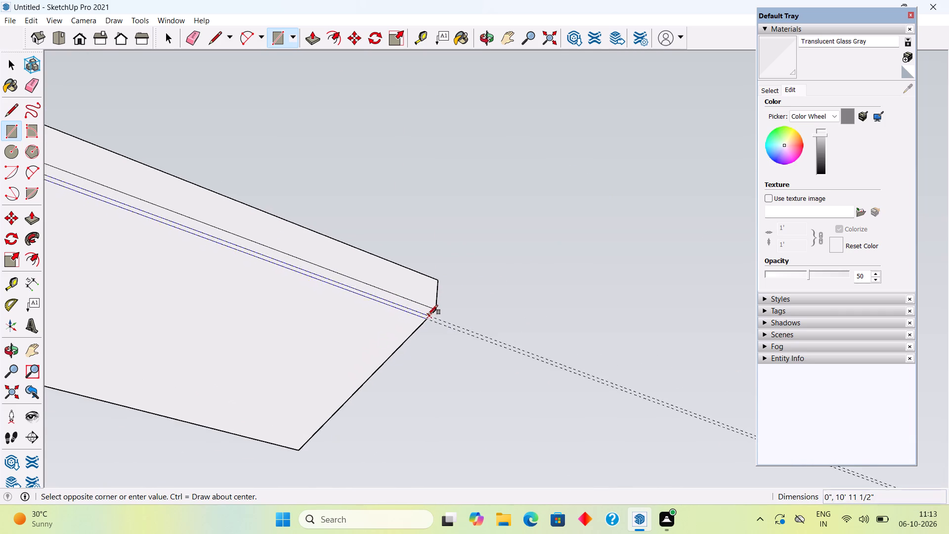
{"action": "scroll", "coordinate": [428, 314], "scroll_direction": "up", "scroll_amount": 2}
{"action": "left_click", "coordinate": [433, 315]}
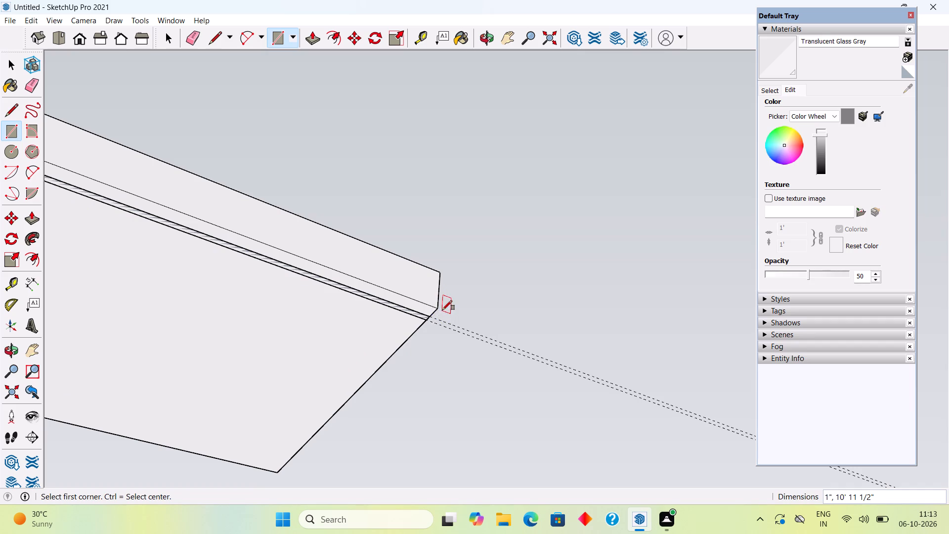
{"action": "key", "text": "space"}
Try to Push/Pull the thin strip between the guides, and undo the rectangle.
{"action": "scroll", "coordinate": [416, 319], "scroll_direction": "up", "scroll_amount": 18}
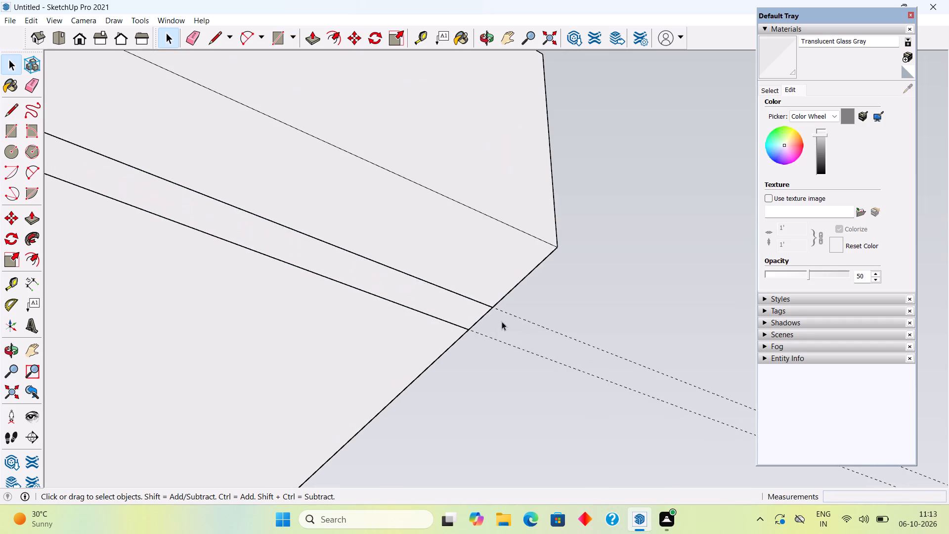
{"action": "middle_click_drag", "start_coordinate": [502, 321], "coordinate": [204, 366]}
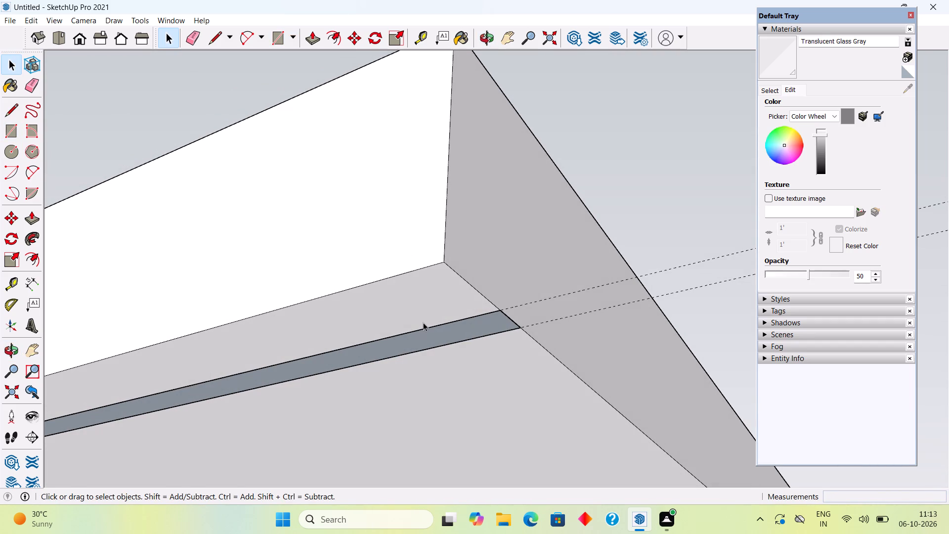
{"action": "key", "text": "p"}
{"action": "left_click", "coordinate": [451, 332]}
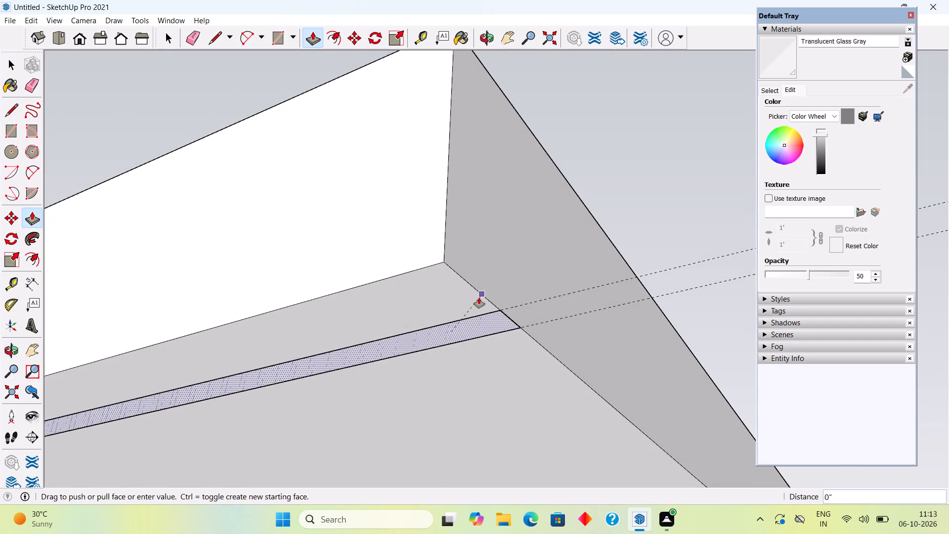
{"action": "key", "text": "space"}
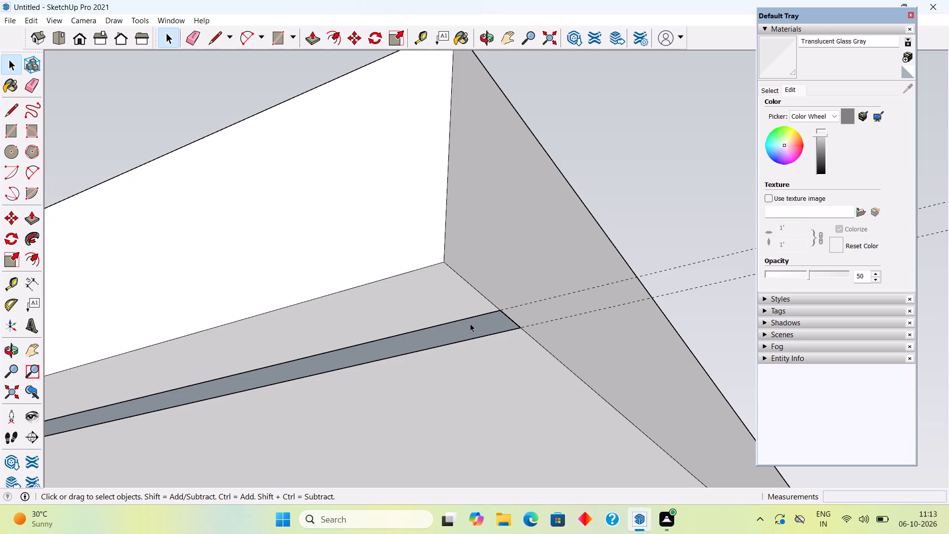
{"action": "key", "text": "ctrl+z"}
Inside the countertop group, draw a rectangle about 5/16" by 10' 11 1/2" between the two guides on the underside.
{"action": "triple_click", "coordinate": [446, 311]}
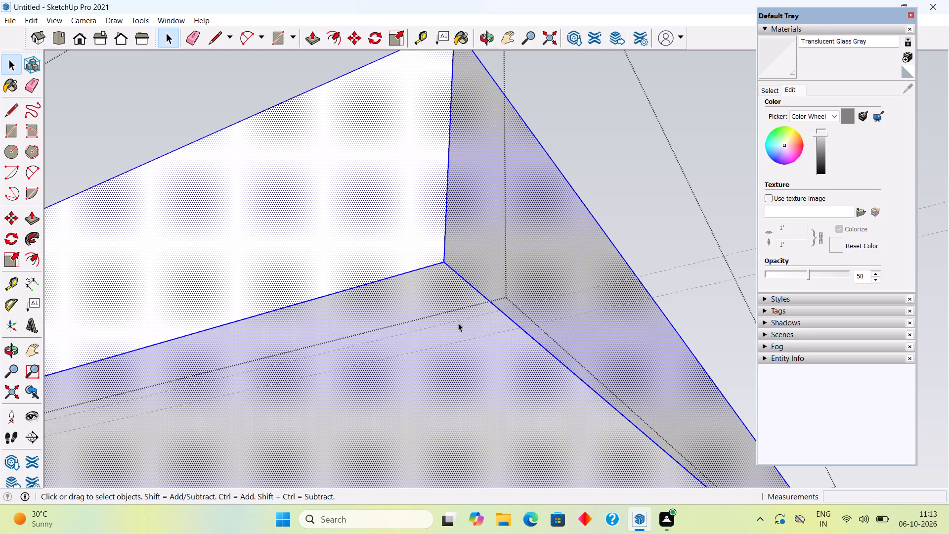
{"action": "key", "text": "r"}
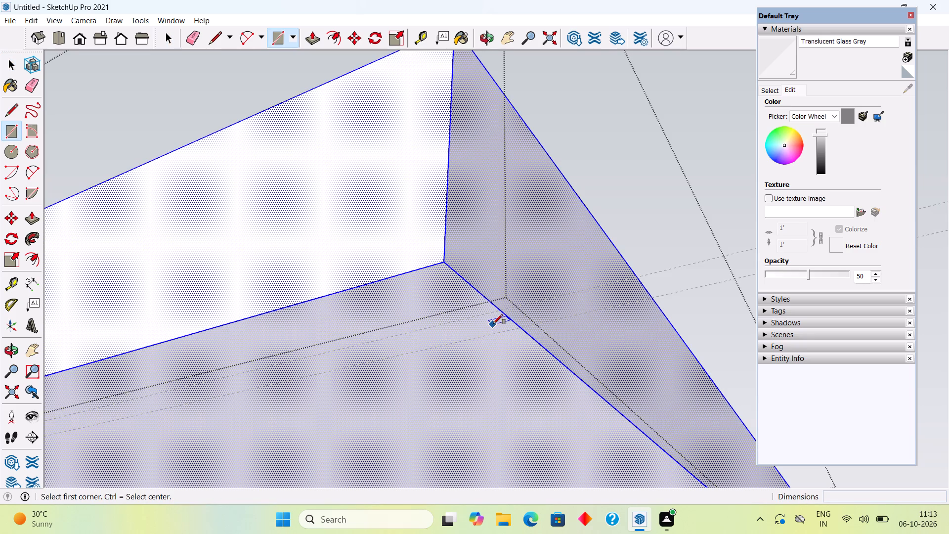
{"action": "left_click", "coordinate": [499, 311]}
{"action": "scroll", "coordinate": [359, 392], "scroll_direction": "down", "scroll_amount": 11}
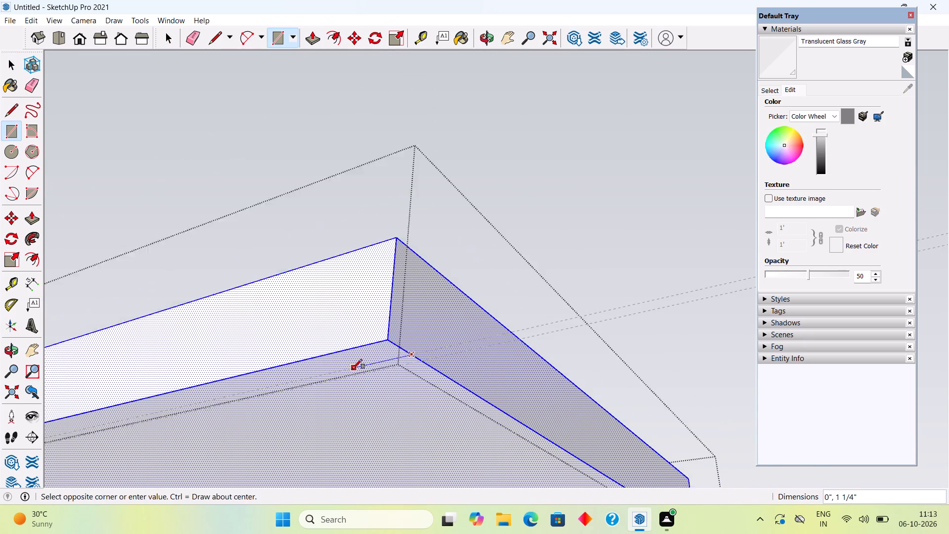
{"action": "scroll", "coordinate": [352, 371], "scroll_direction": "down", "scroll_amount": 20}
{"action": "scroll", "coordinate": [352, 371], "scroll_direction": "down", "scroll_amount": 12}
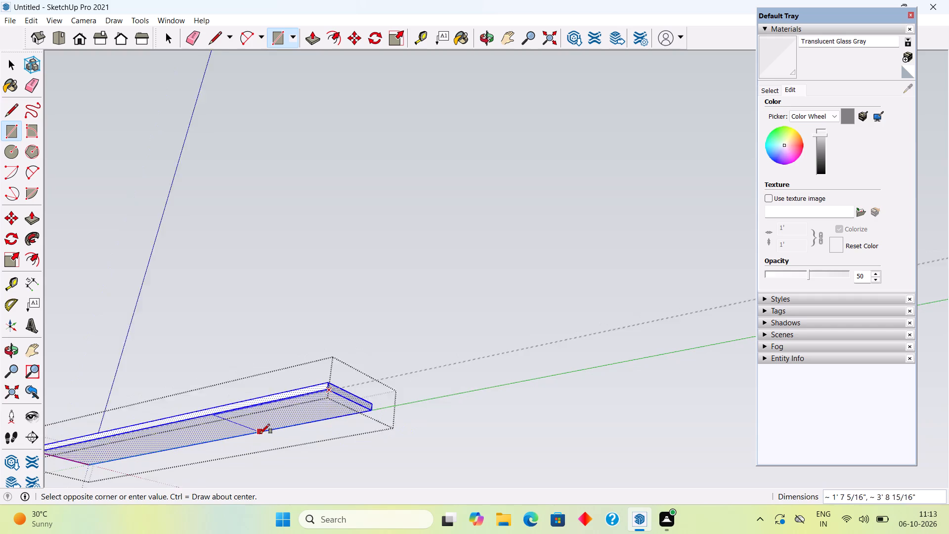
{"action": "scroll", "coordinate": [260, 434], "scroll_direction": "down", "scroll_amount": 2}
{"action": "scroll", "coordinate": [65, 478], "scroll_direction": "up", "scroll_amount": 20}
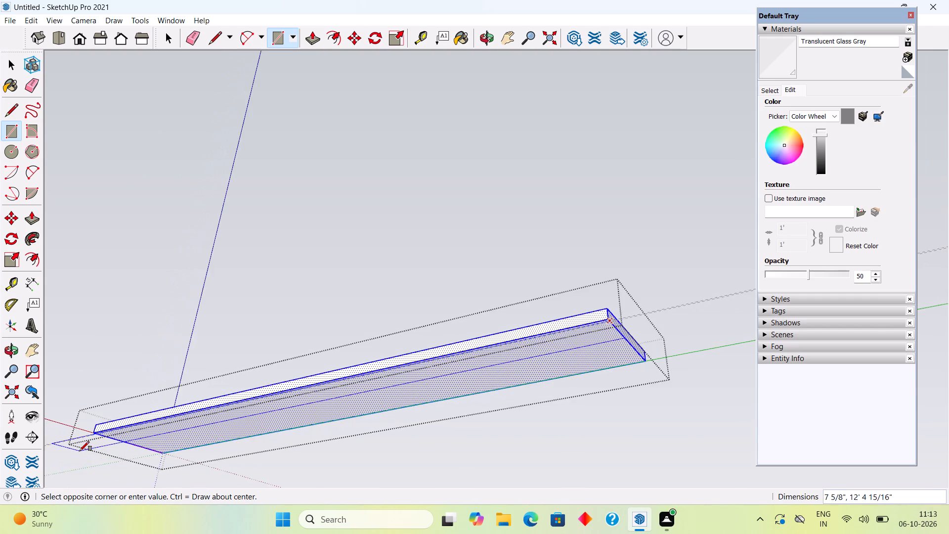
{"action": "scroll", "coordinate": [80, 451], "scroll_direction": "up", "scroll_amount": 20}
{"action": "scroll", "coordinate": [80, 451], "scroll_direction": "up", "scroll_amount": 20}
{"action": "scroll", "coordinate": [80, 451], "scroll_direction": "up", "scroll_amount": 6}
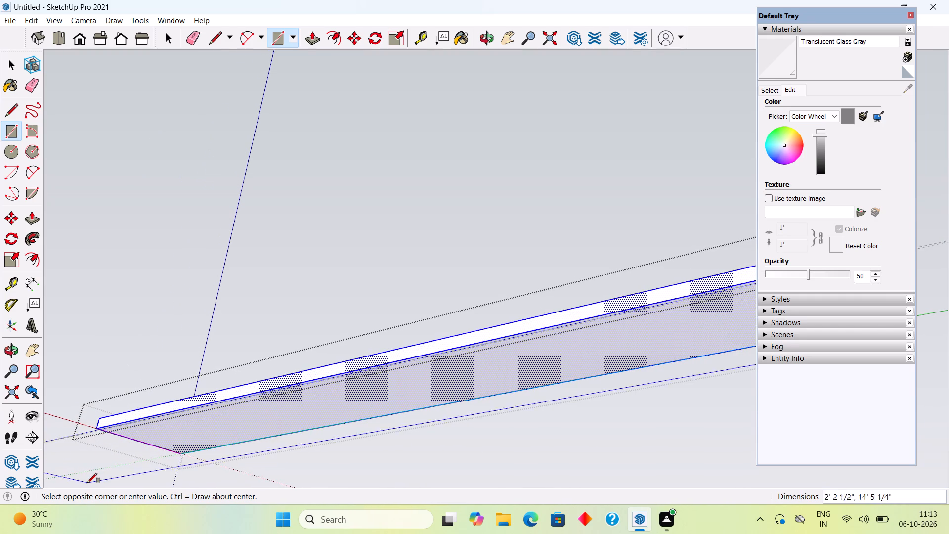
{"action": "scroll", "coordinate": [87, 483], "scroll_direction": "up", "scroll_amount": 20}
{"action": "scroll", "coordinate": [87, 483], "scroll_direction": "up", "scroll_amount": 2}
{"action": "middle_click", "coordinate": [87, 483]}
{"action": "middle_click_drag", "start_coordinate": [127, 423], "coordinate": [261, 404]}
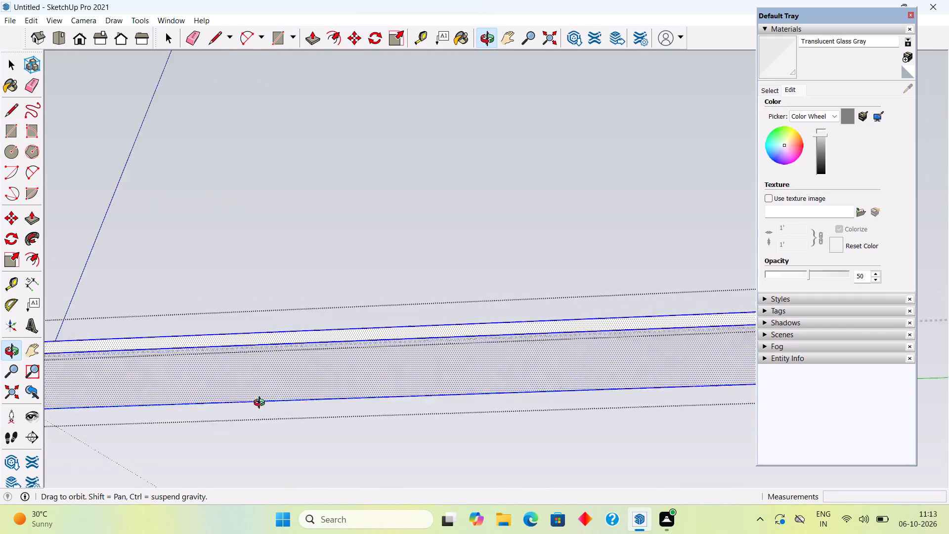
{"action": "middle_click_drag", "start_coordinate": [261, 404], "coordinate": [239, 410]}
{"action": "scroll", "coordinate": [240, 410], "scroll_direction": "down", "scroll_amount": 5}
{"action": "scroll", "coordinate": [190, 410], "scroll_direction": "down", "scroll_amount": 3}
{"action": "middle_click_drag", "start_coordinate": [191, 409], "coordinate": [327, 401], "text": "shift"}
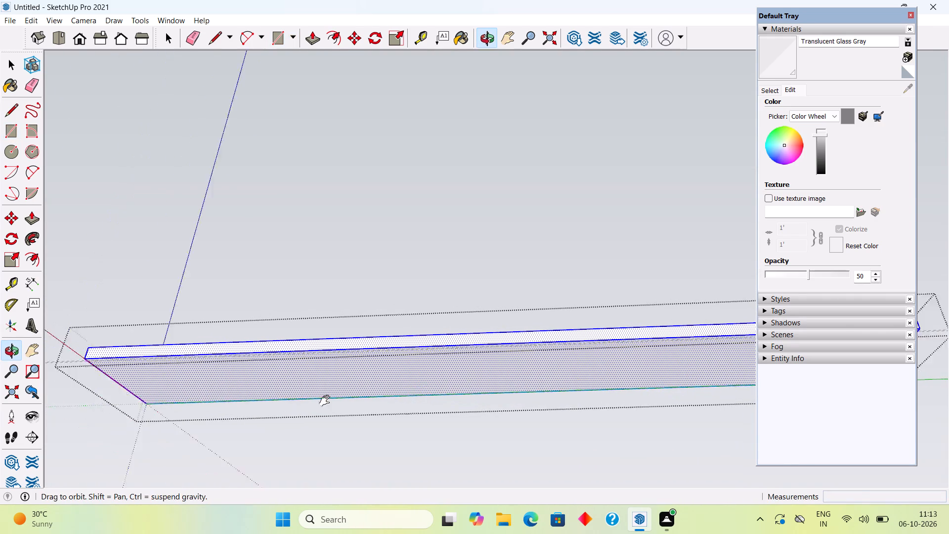
{"action": "middle_click_drag", "start_coordinate": [327, 401], "coordinate": [477, 385], "text": "shift"}
{"action": "scroll", "coordinate": [274, 374], "scroll_direction": "up", "scroll_amount": 20}
{"action": "scroll", "coordinate": [274, 374], "scroll_direction": "up", "scroll_amount": 11}
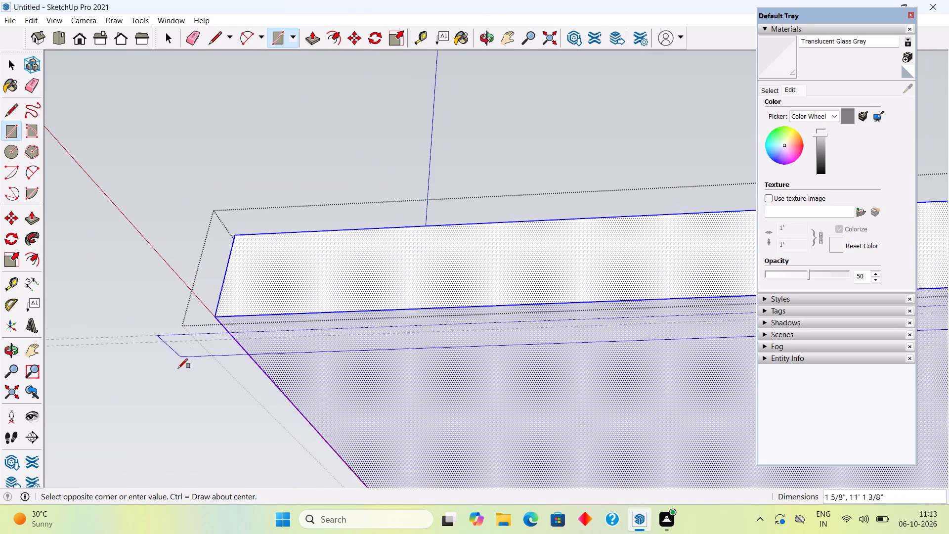
{"action": "scroll", "coordinate": [178, 368], "scroll_direction": "up", "scroll_amount": 3}
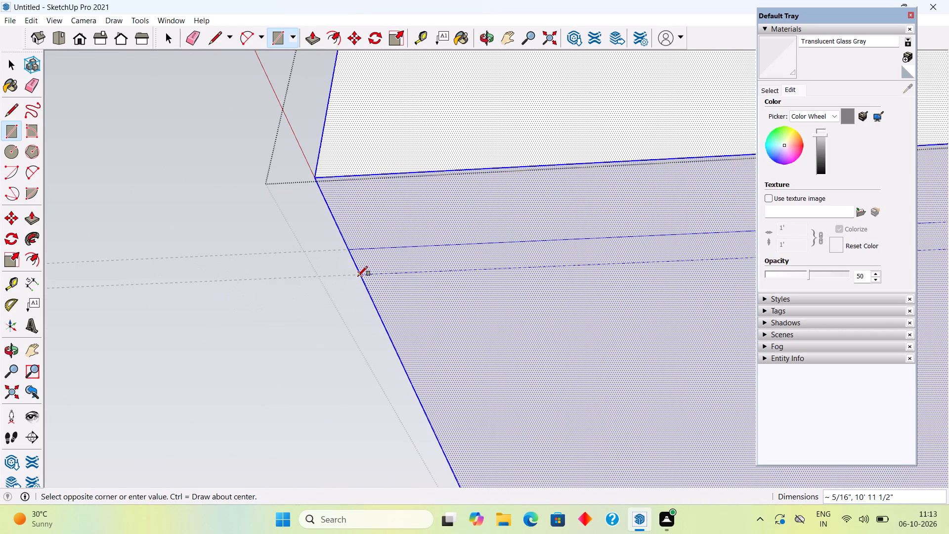
{"action": "left_click", "coordinate": [358, 276]}
{"action": "key", "text": "space"}
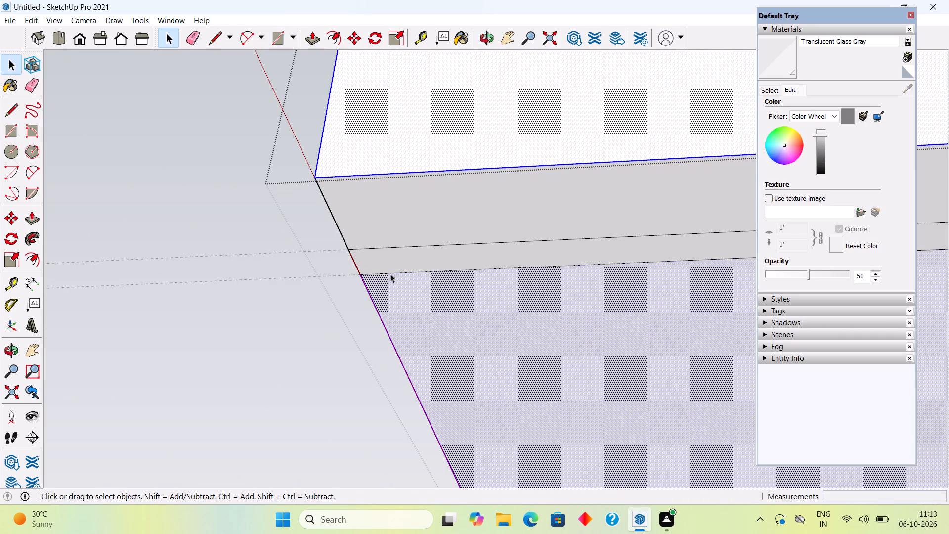
Push/Pull the thin strip .3" into the countertop's underside to cut the groove, and close the group.
{"action": "left_click", "coordinate": [393, 262]}
{"action": "left_click", "coordinate": [393, 262]}
{"action": "key", "text": "p"}
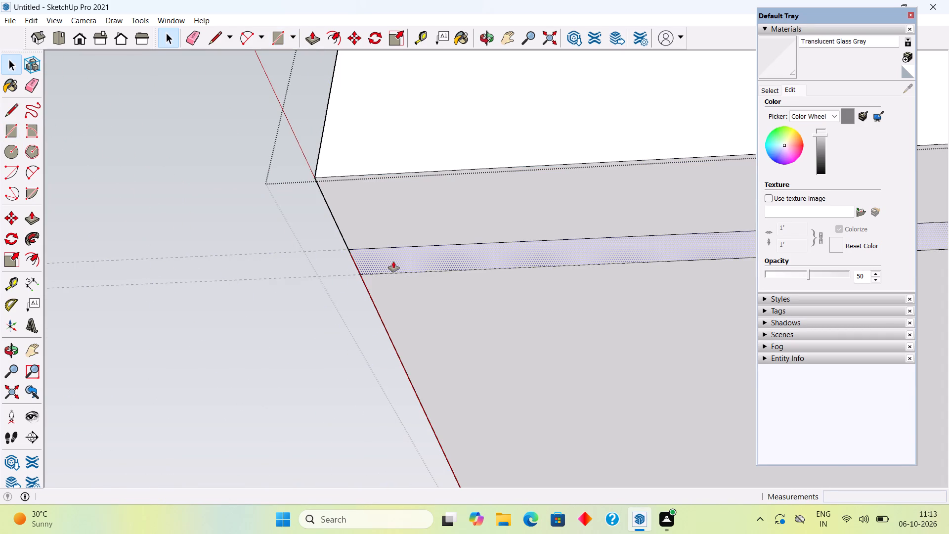
{"action": "left_click", "coordinate": [393, 262]}
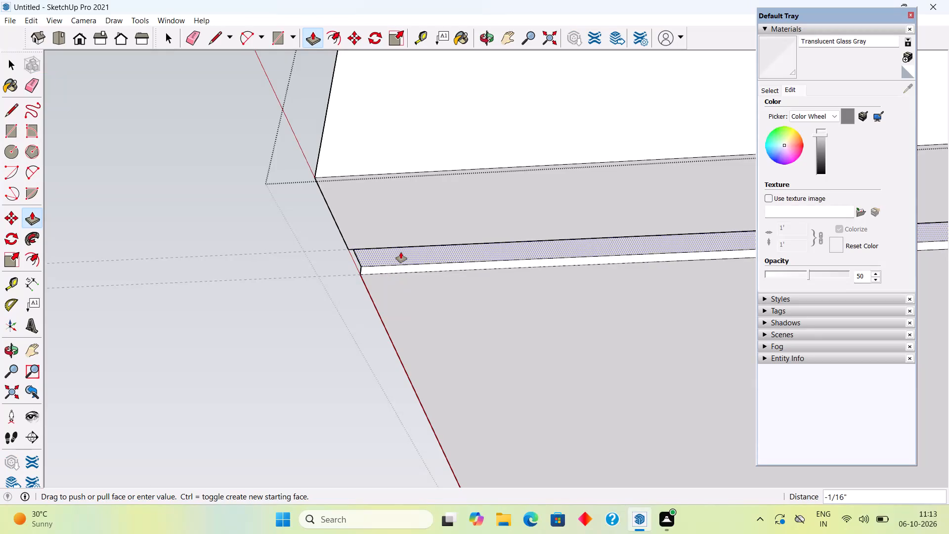
{"action": "type", "text": ".3\""}
{"action": "key", "text": "Return"}
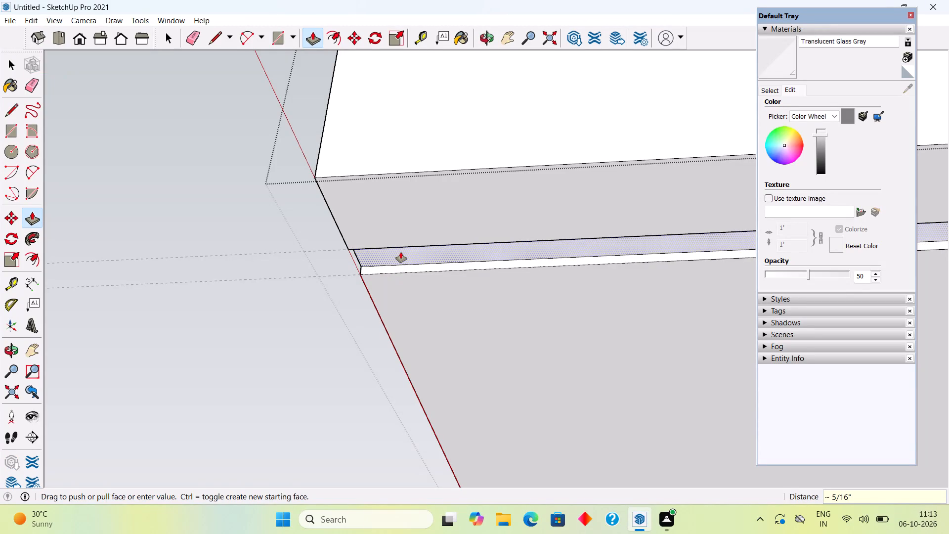
{"action": "key", "text": "space"}
{"action": "middle_click_drag", "start_coordinate": [486, 268], "coordinate": [751, 408]}
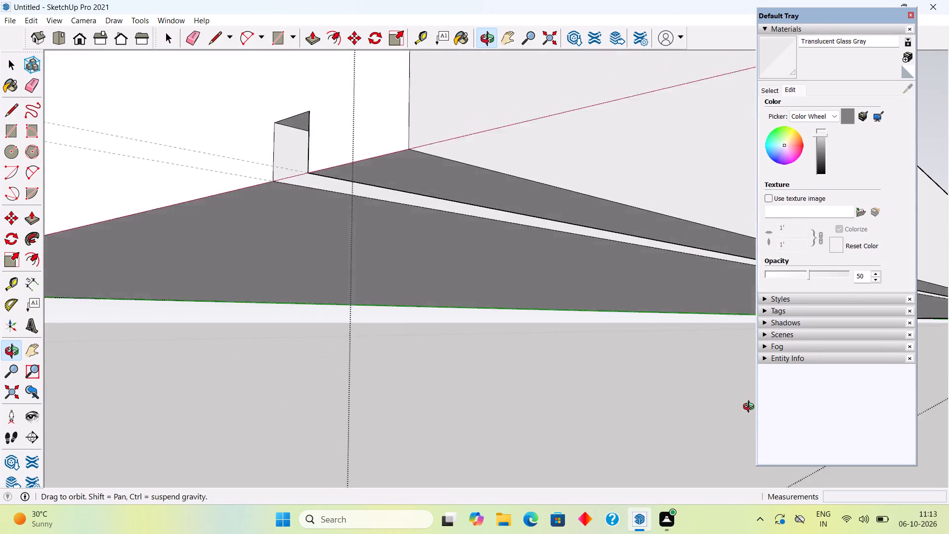
{"action": "middle_click_drag", "start_coordinate": [751, 408], "coordinate": [515, 390]}
{"action": "scroll", "coordinate": [514, 388], "scroll_direction": "down", "scroll_amount": 5}
{"action": "scroll", "coordinate": [495, 257], "scroll_direction": "down", "scroll_amount": 3}
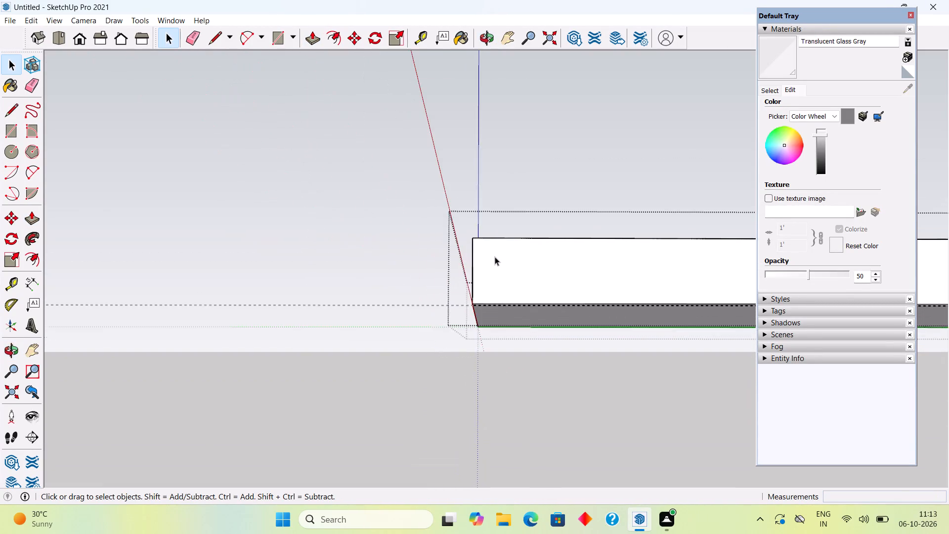
{"action": "scroll", "coordinate": [495, 257], "scroll_direction": "down", "scroll_amount": 7}
{"action": "left_click", "coordinate": [332, 82]}
Delete the two guide lines along the countertop's underside.
{"action": "scroll", "coordinate": [581, 335], "scroll_direction": "down", "scroll_amount": 11}
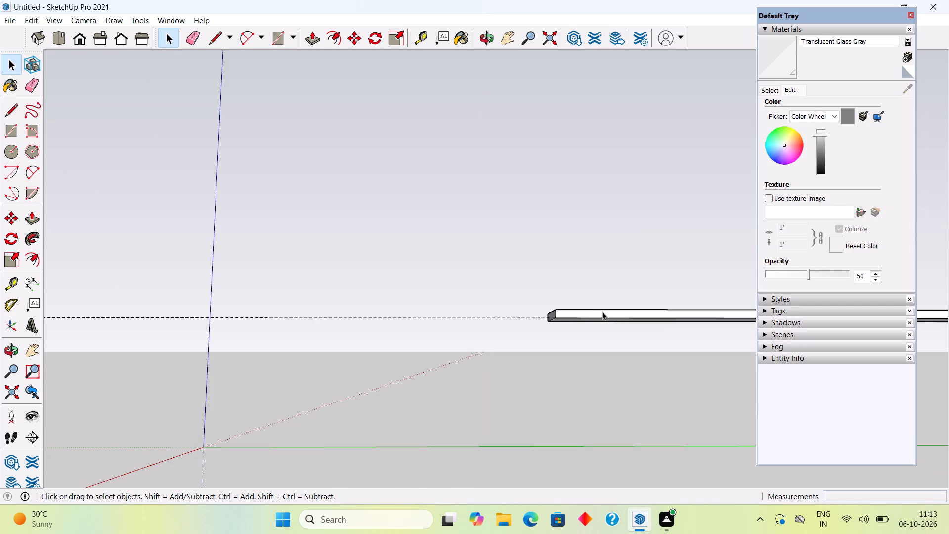
{"action": "middle_click_drag", "start_coordinate": [613, 303], "coordinate": [277, 328], "text": "shift"}
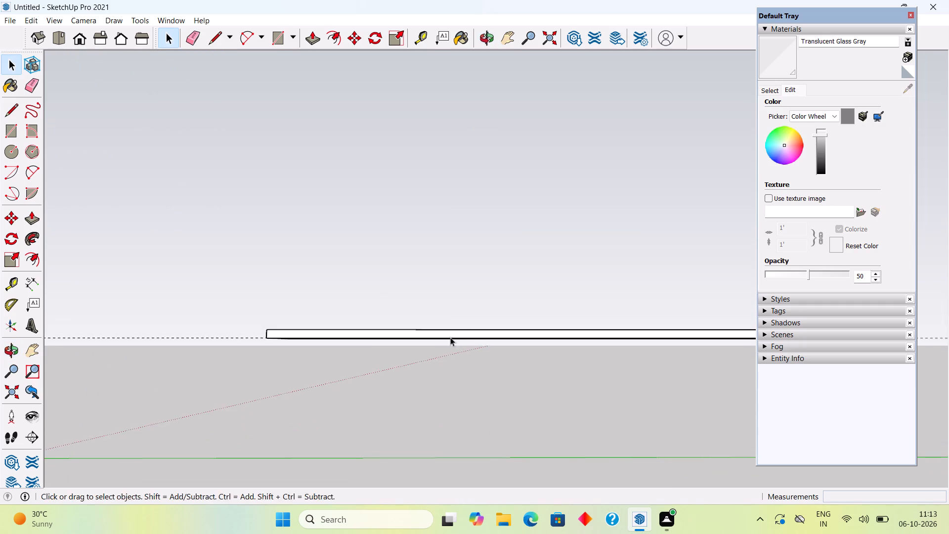
{"action": "middle_click_drag", "start_coordinate": [464, 326], "coordinate": [481, 405]}
{"action": "left_click", "coordinate": [215, 351]}
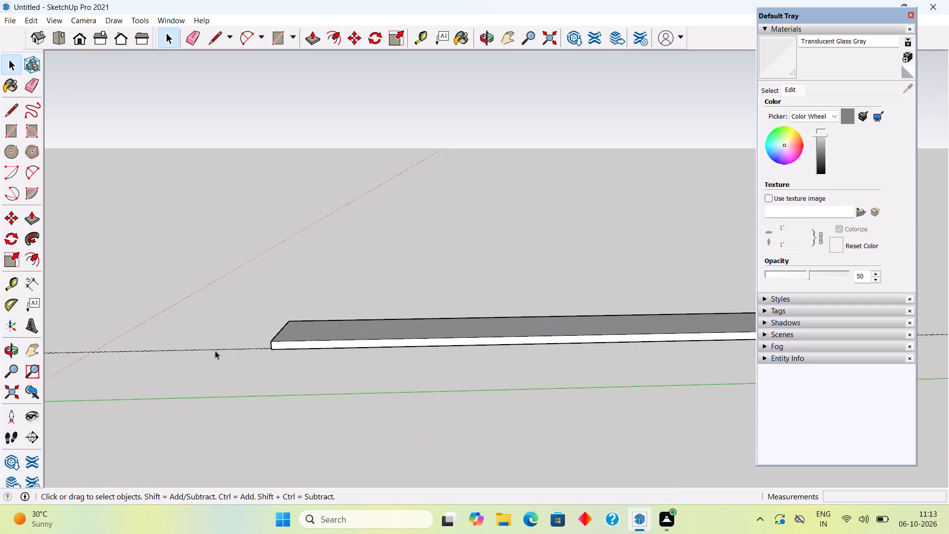
{"action": "key", "text": "Delete"}
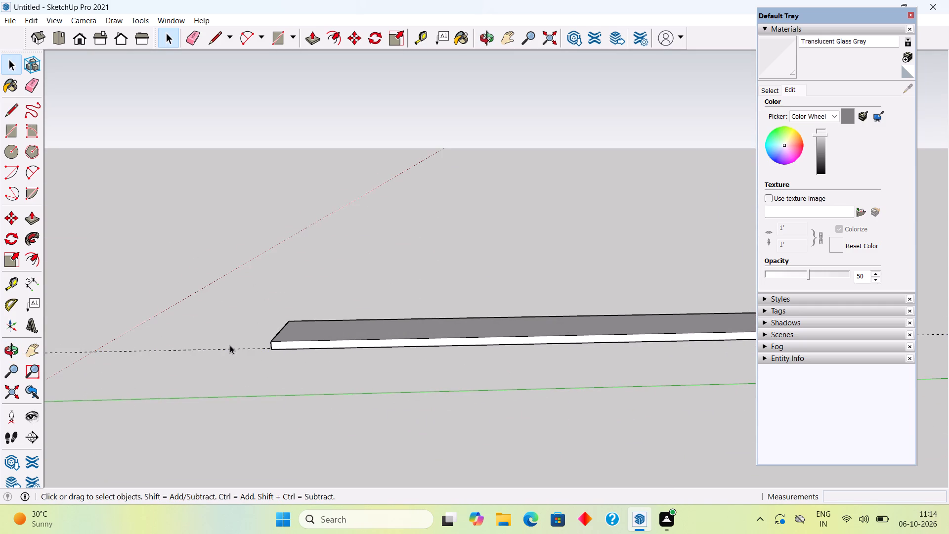
{"action": "left_click", "coordinate": [232, 349]}
{"action": "key", "text": "Delete"}
Examine the groove along the countertop's underside and its profile at the end face.
{"action": "middle_click_drag", "start_coordinate": [369, 293], "coordinate": [399, 377]}
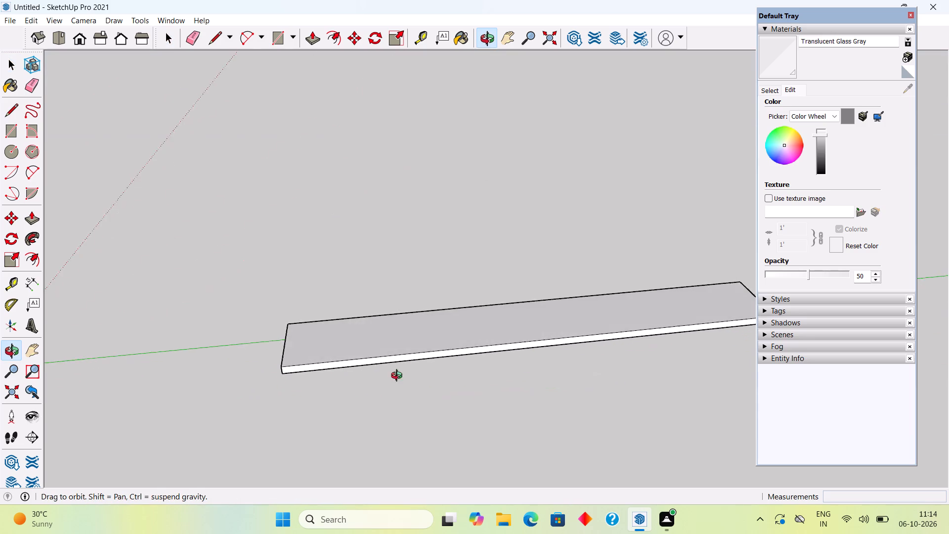
{"action": "middle_click_drag", "start_coordinate": [399, 377], "coordinate": [424, 232]}
{"action": "middle_click_drag", "start_coordinate": [565, 465], "coordinate": [710, 314]}
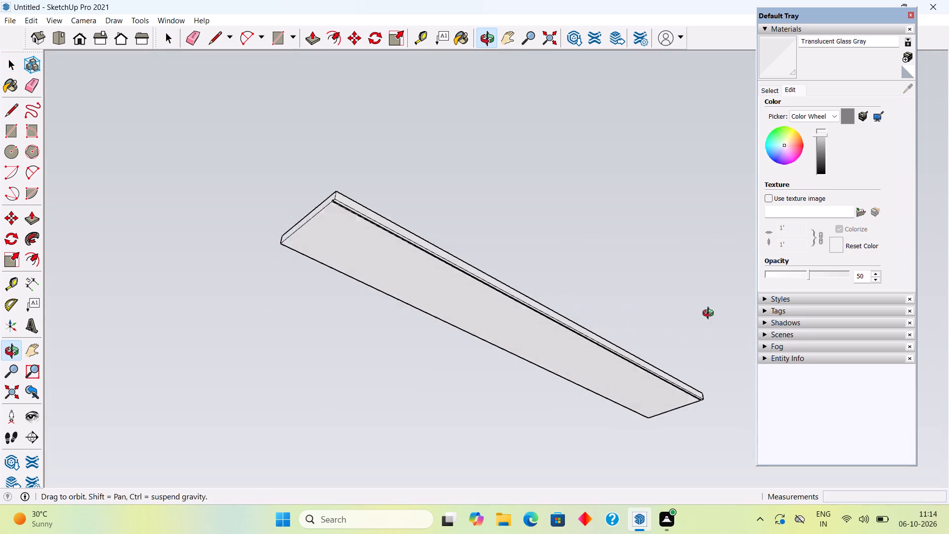
{"action": "middle_click_drag", "start_coordinate": [710, 314], "coordinate": [831, 416]}
{"action": "scroll", "coordinate": [497, 328], "scroll_direction": "up", "scroll_amount": 6}
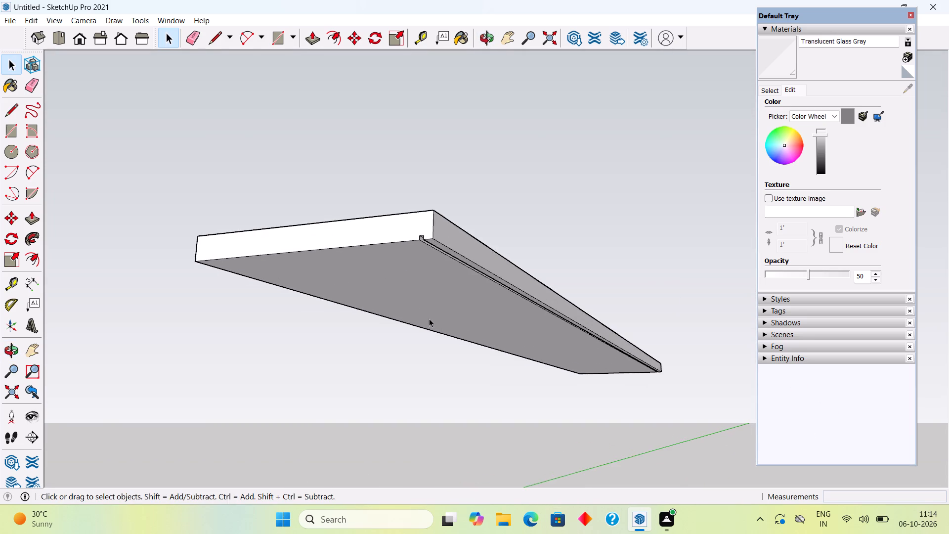
{"action": "scroll", "coordinate": [449, 256], "scroll_direction": "up", "scroll_amount": 4}
{"action": "middle_click_drag", "start_coordinate": [454, 247], "coordinate": [590, 291]}
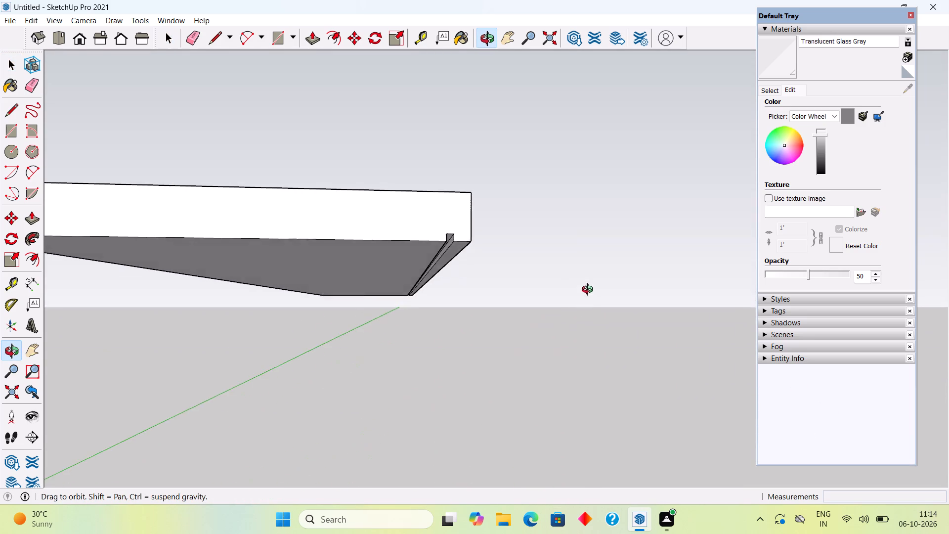
{"action": "middle_click_drag", "start_coordinate": [590, 291], "coordinate": [443, 275]}
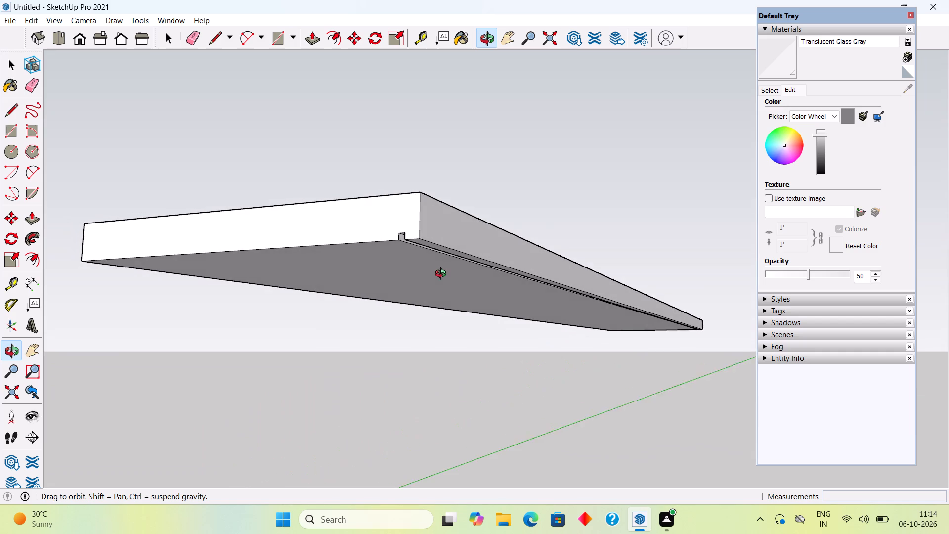
{"action": "middle_click_drag", "start_coordinate": [443, 275], "coordinate": [413, 285]}
{"action": "scroll", "coordinate": [413, 285], "scroll_direction": "down", "scroll_amount": 12}
{"action": "middle_click_drag", "start_coordinate": [645, 295], "coordinate": [645, 295]}
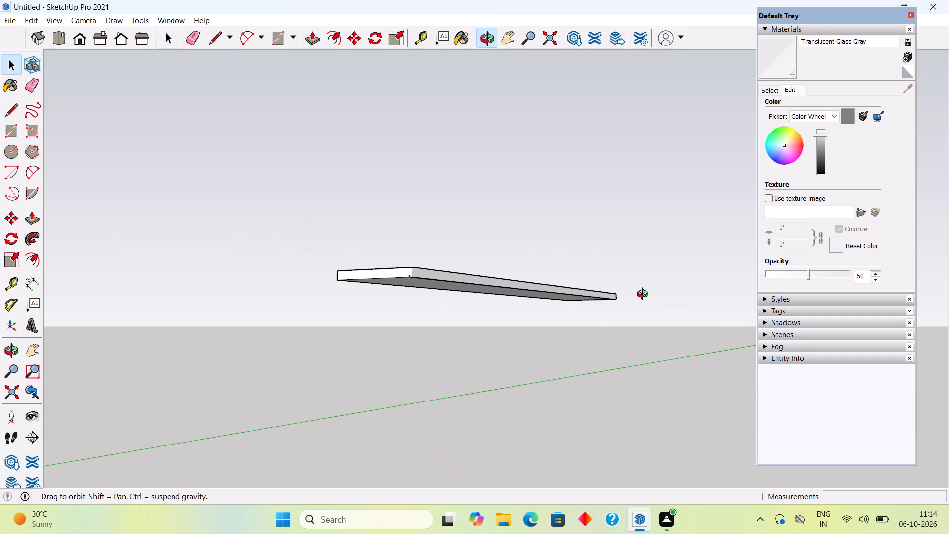
{"action": "middle_click_drag", "start_coordinate": [645, 295], "coordinate": [418, 323]}
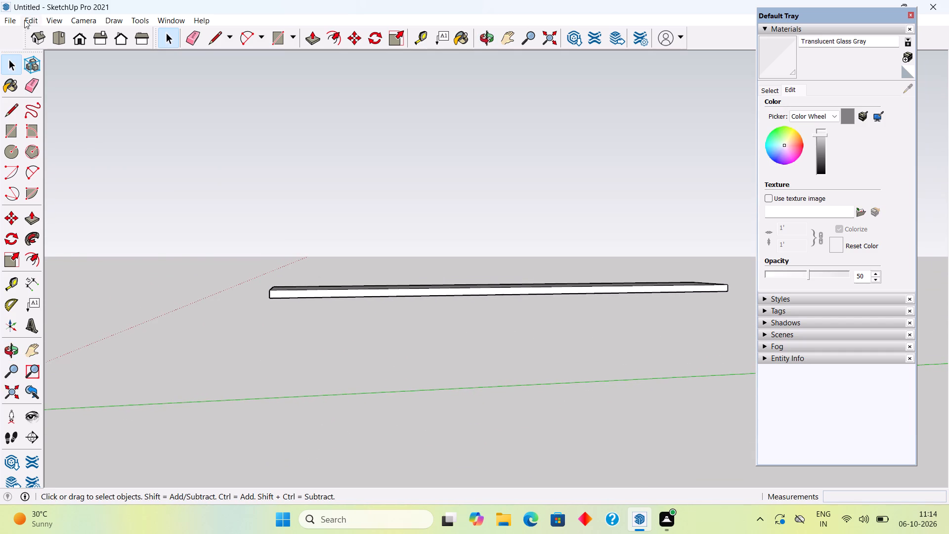
Unhide all hidden objects to bring back the room and cabinets.
{"action": "left_click", "coordinate": [26, 19]}
{"action": "left_click_drag", "start_coordinate": [77, 205], "coordinate": [78, 205]}
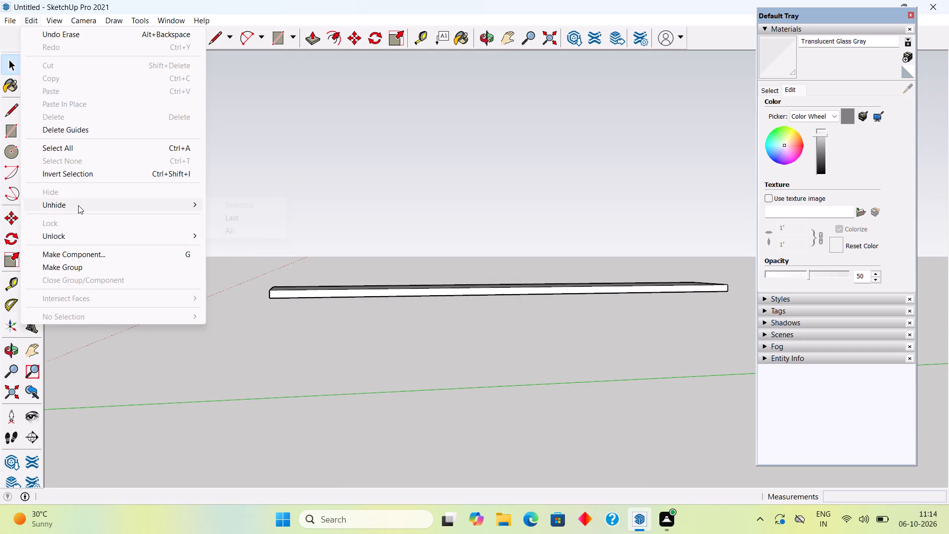
{"action": "left_click_drag", "start_coordinate": [78, 205], "coordinate": [203, 220]}
{"action": "left_click", "coordinate": [225, 230]}
Place a horizontal guide on the back wall 32" above the countertop's rear edge.
{"action": "scroll", "coordinate": [358, 272], "scroll_direction": "down", "scroll_amount": 4}
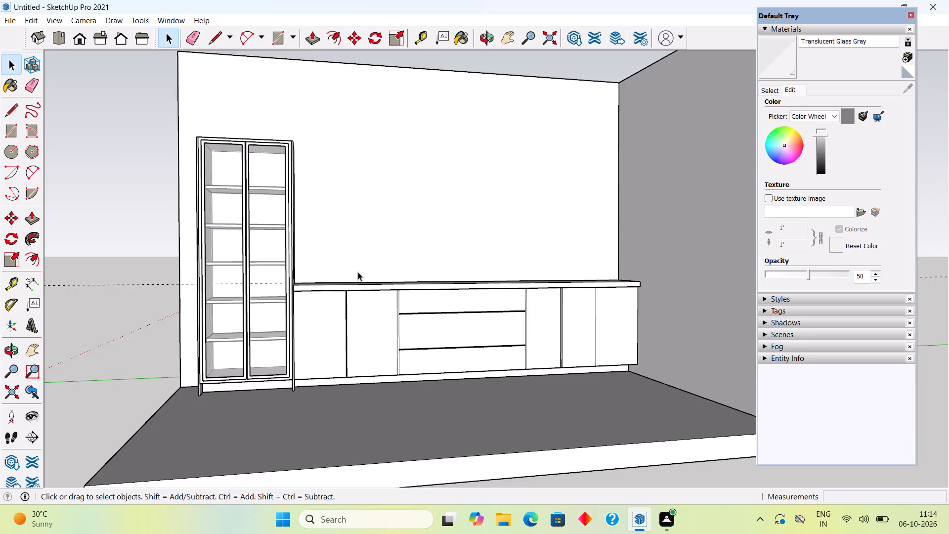
{"action": "middle_click_drag", "start_coordinate": [412, 272], "coordinate": [678, 260]}
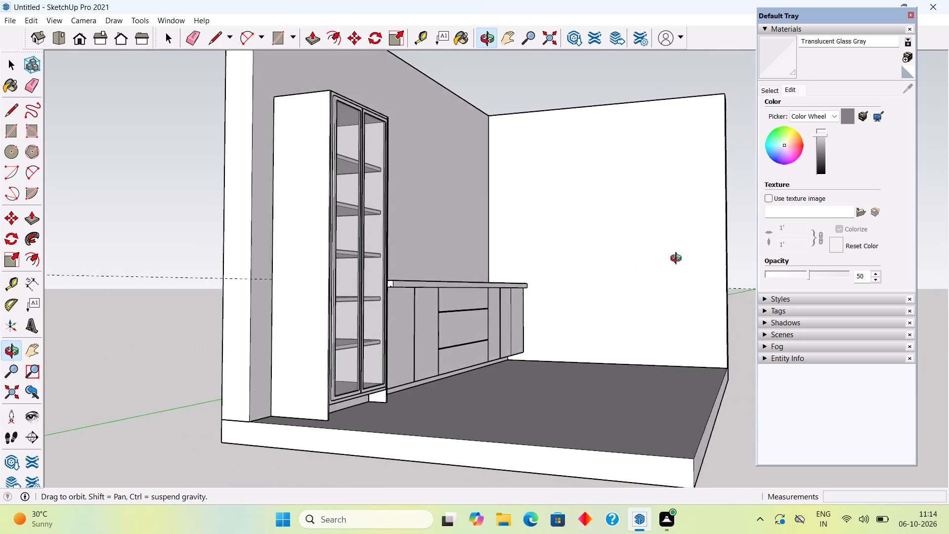
{"action": "middle_click_drag", "start_coordinate": [678, 260], "coordinate": [527, 370]}
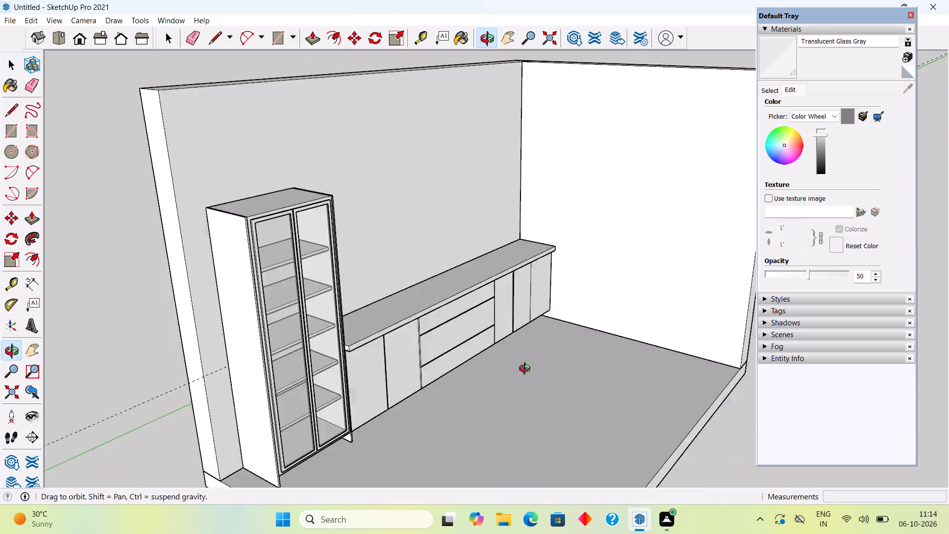
{"action": "middle_click_drag", "start_coordinate": [527, 370], "coordinate": [390, 294]}
{"action": "scroll", "coordinate": [390, 295], "scroll_direction": "down", "scroll_amount": 3}
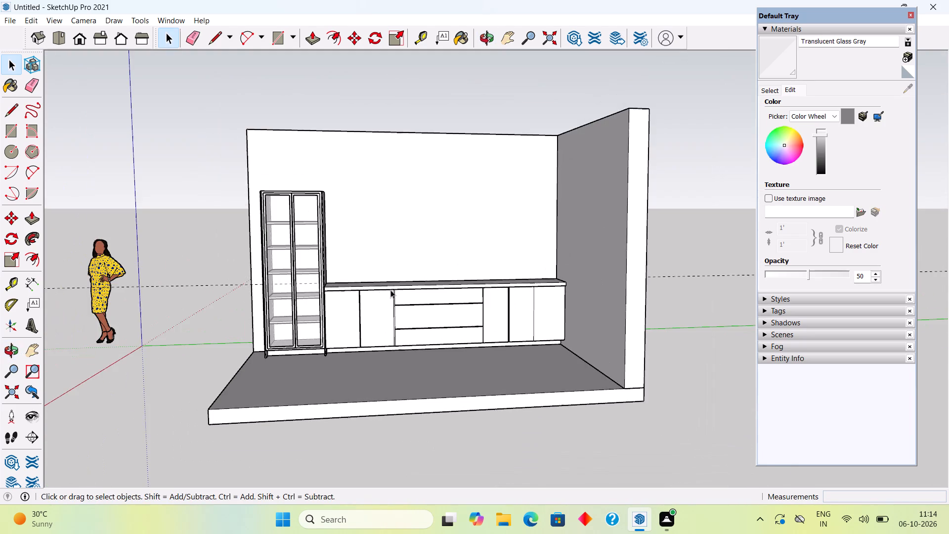
{"action": "scroll", "coordinate": [403, 185], "scroll_direction": "up", "scroll_amount": 6}
{"action": "middle_click_drag", "start_coordinate": [410, 179], "coordinate": [385, 337]}
{"action": "scroll", "coordinate": [402, 319], "scroll_direction": "up", "scroll_amount": 5}
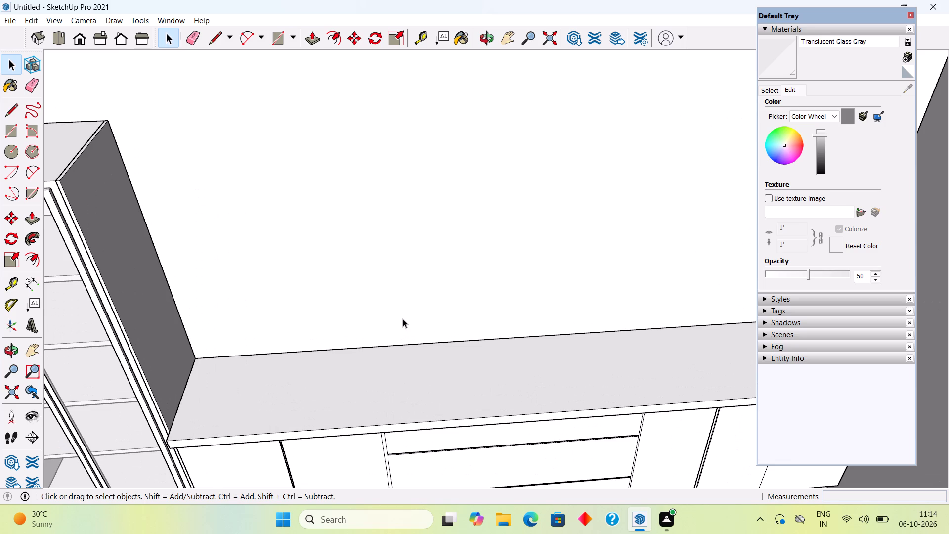
{"action": "key", "text": "t"}
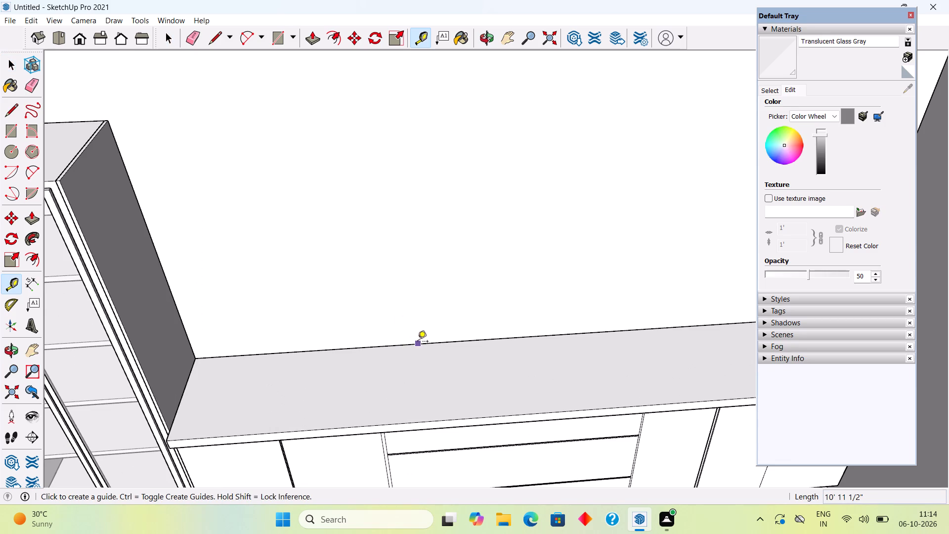
{"action": "left_click", "coordinate": [418, 342]}
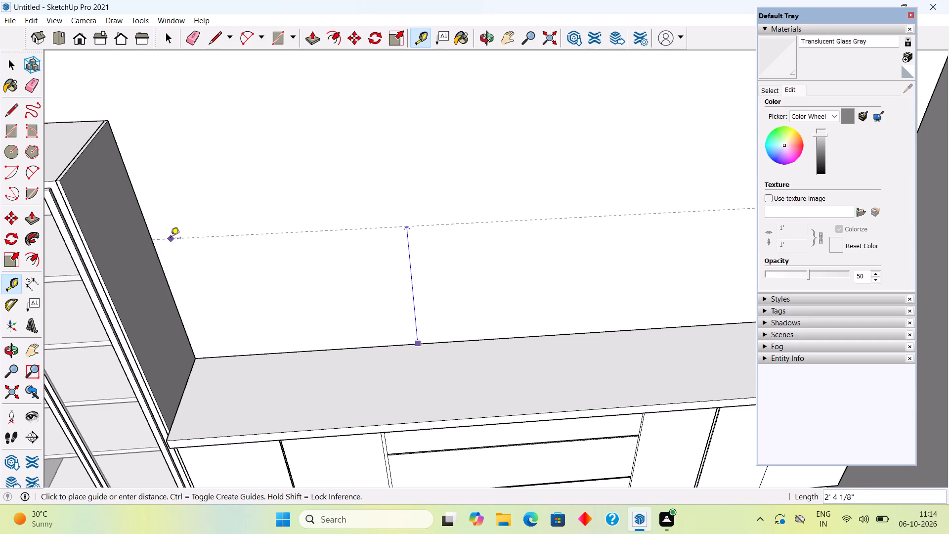
{"action": "type", "text": "32\""}
{"action": "key", "text": "Return"}
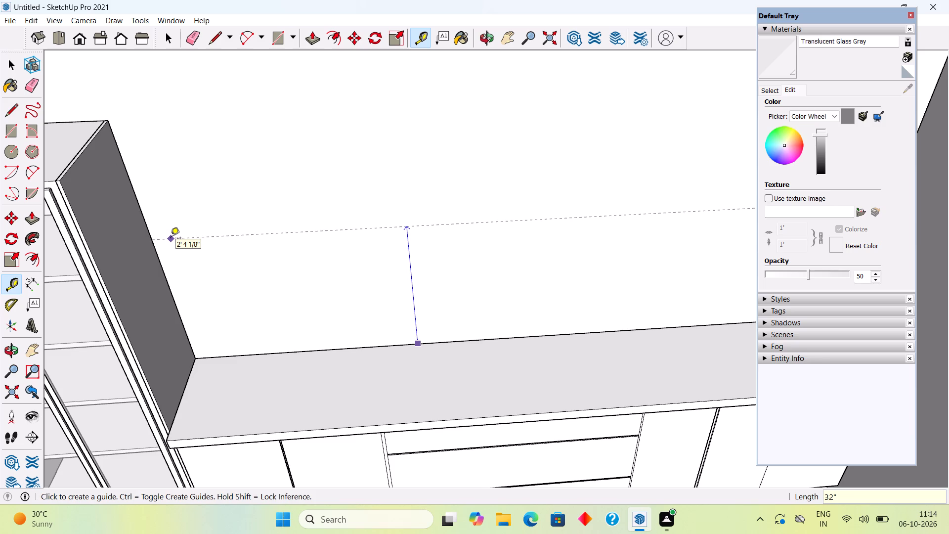
Measure the horizontal distance from the tall cabinet's side to the near edge of the drawer unit.
{"action": "scroll", "coordinate": [173, 259], "scroll_direction": "down", "scroll_amount": 2}
{"action": "middle_click_drag", "start_coordinate": [177, 276], "coordinate": [177, 271]}
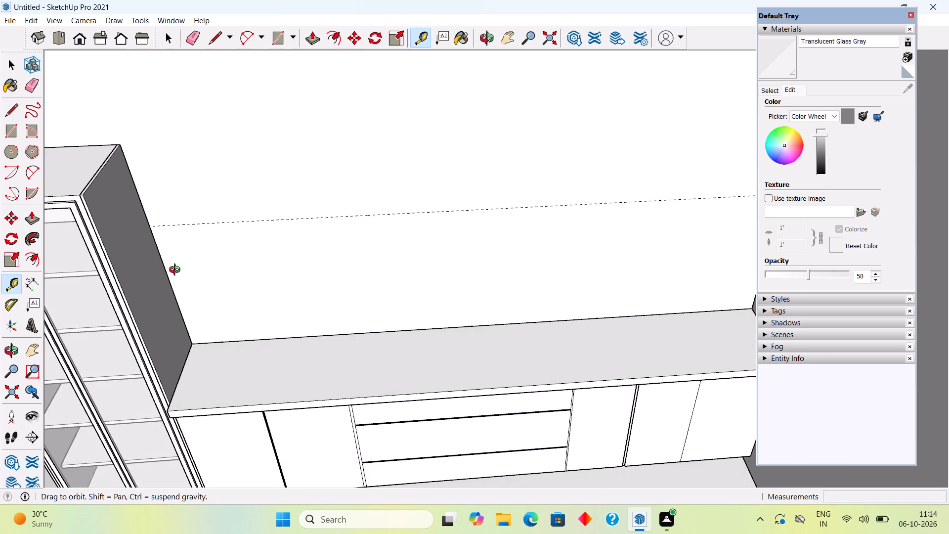
{"action": "middle_click_drag", "start_coordinate": [177, 271], "coordinate": [174, 225]}
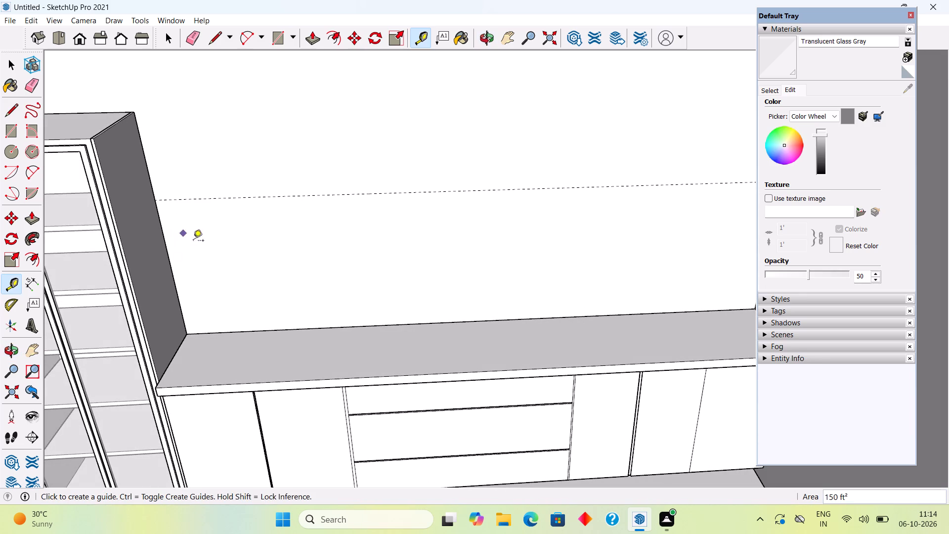
{"action": "scroll", "coordinate": [361, 335], "scroll_direction": "up", "scroll_amount": 5}
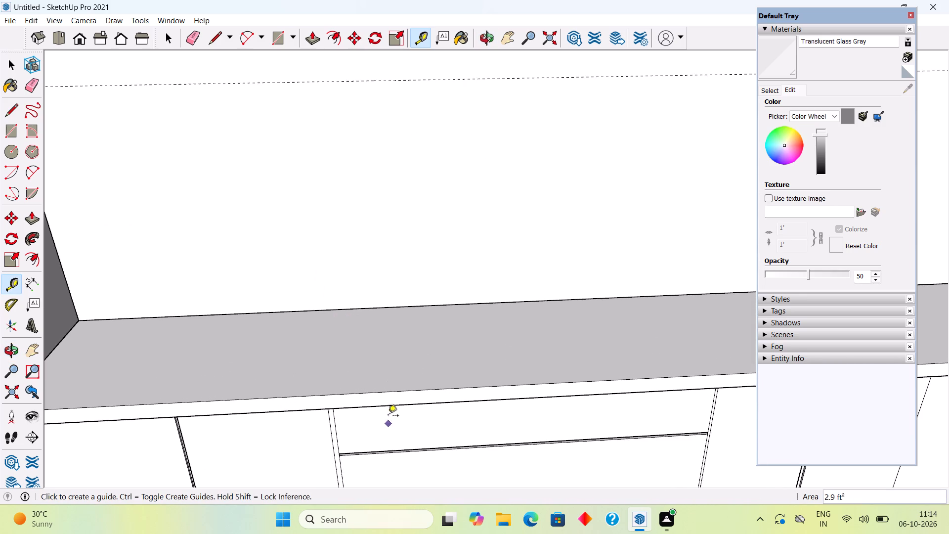
{"action": "middle_click_drag", "start_coordinate": [388, 416], "coordinate": [478, 361]}
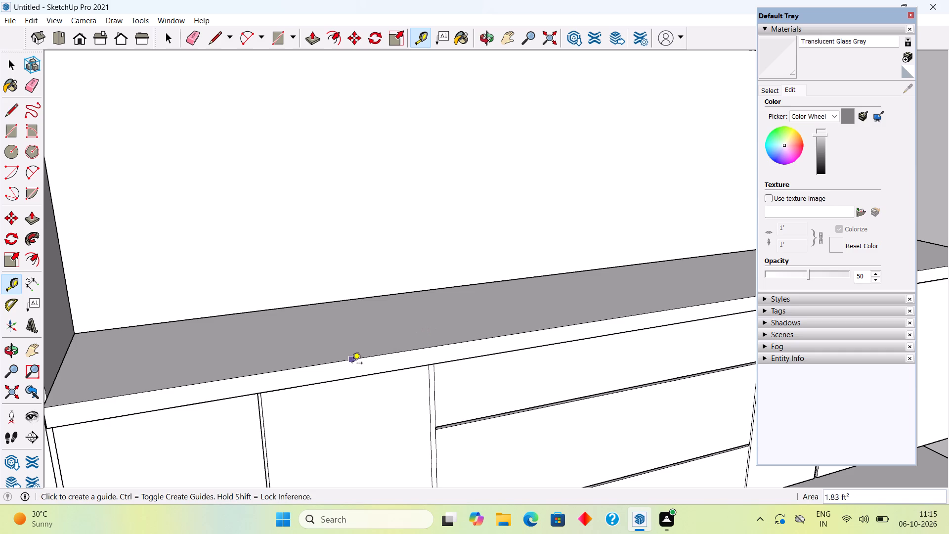
{"action": "left_click", "coordinate": [71, 305]}
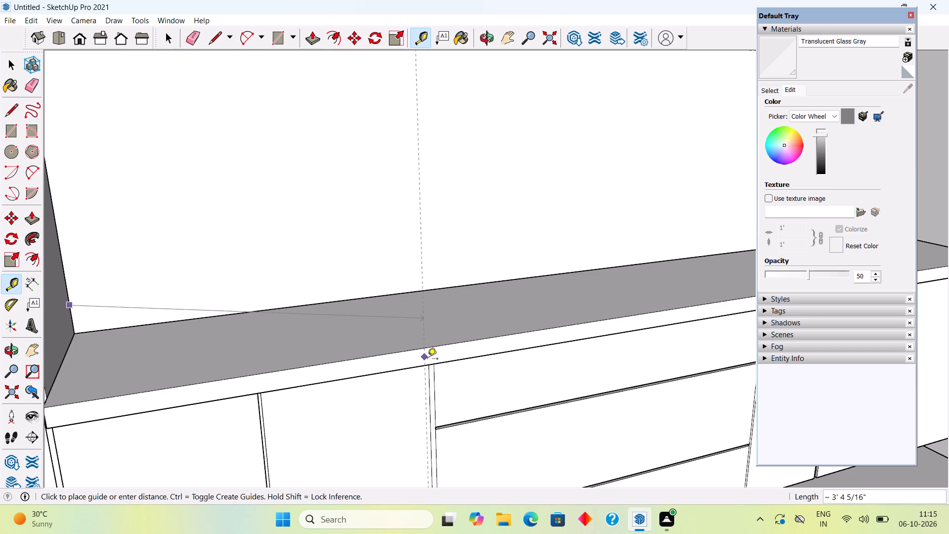
{"action": "key", "text": "space"}
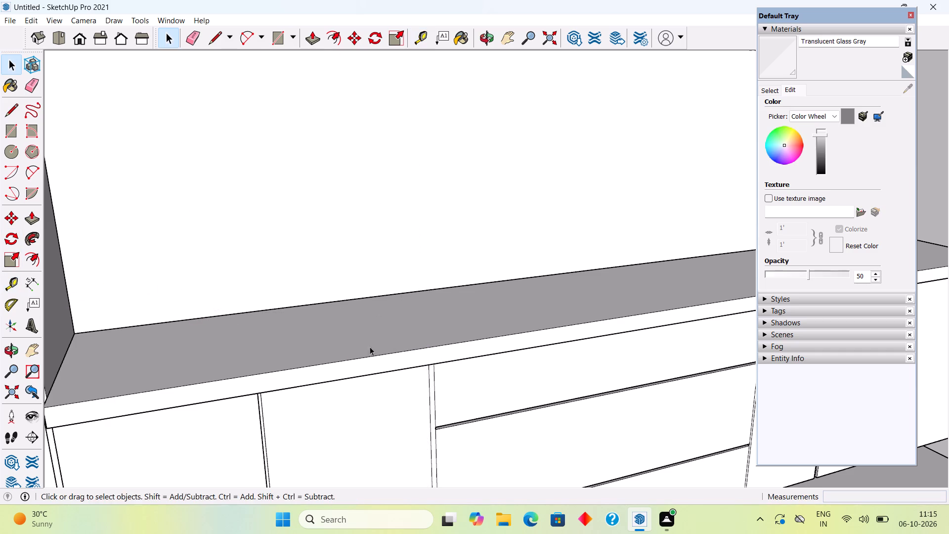
{"action": "middle_click_drag", "start_coordinate": [292, 325], "coordinate": [290, 279]}
{"action": "scroll", "coordinate": [290, 279], "scroll_direction": "down", "scroll_amount": 3}
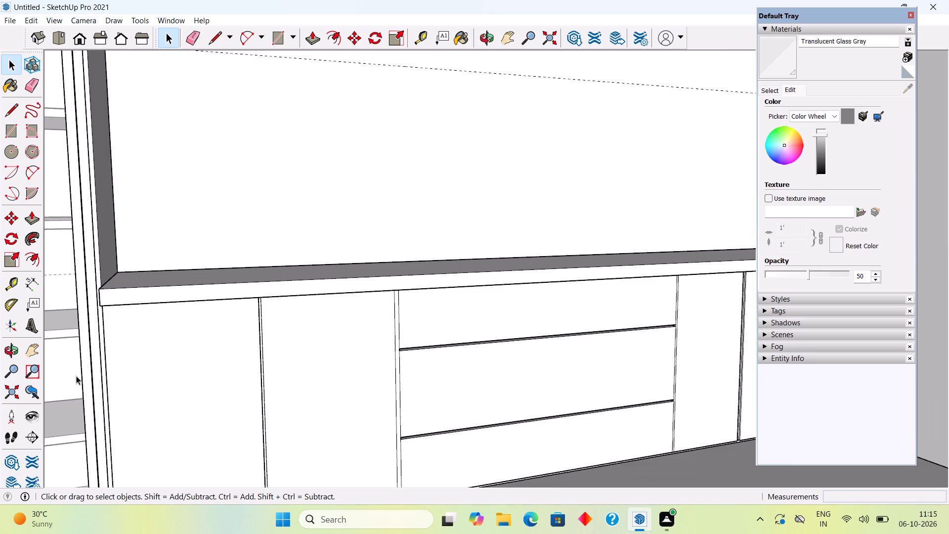
{"action": "scroll", "coordinate": [76, 376], "scroll_direction": "up", "scroll_amount": 4}
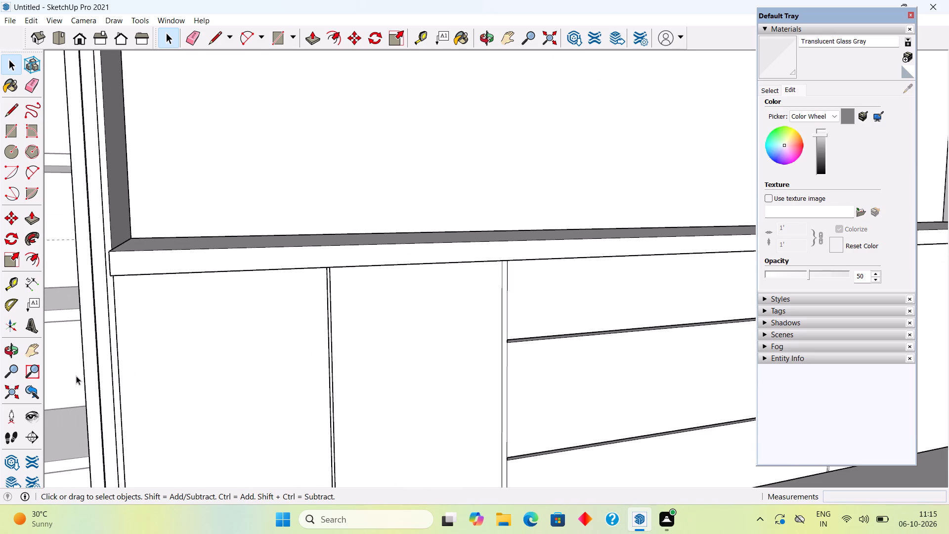
{"action": "key", "text": "t"}
{"action": "left_click", "coordinate": [119, 375]}
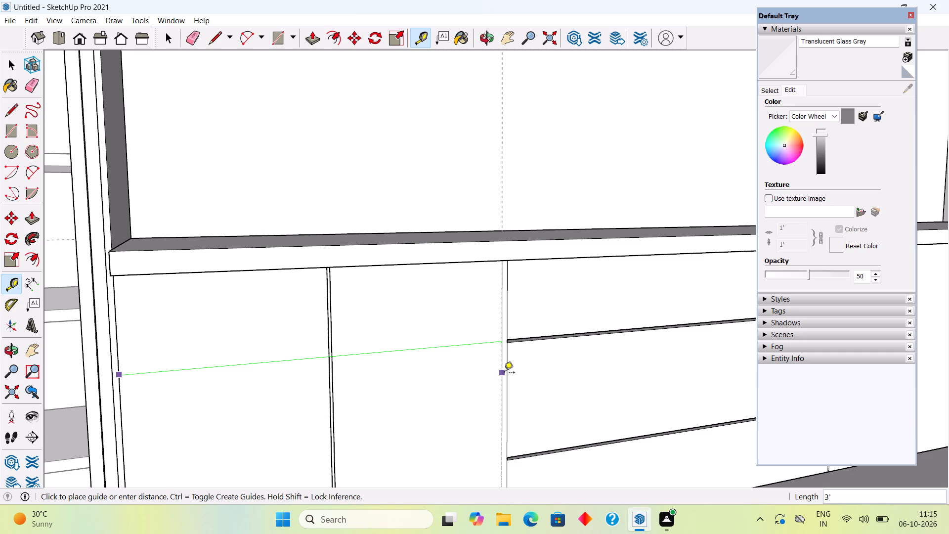
{"action": "key", "text": "space"}
Place a vertical guide on the back wall 3' from the tall cabinet's rear side edge.
{"action": "middle_click_drag", "start_coordinate": [505, 312], "coordinate": [352, 461]}
{"action": "scroll", "coordinate": [352, 461], "scroll_direction": "down", "scroll_amount": 3}
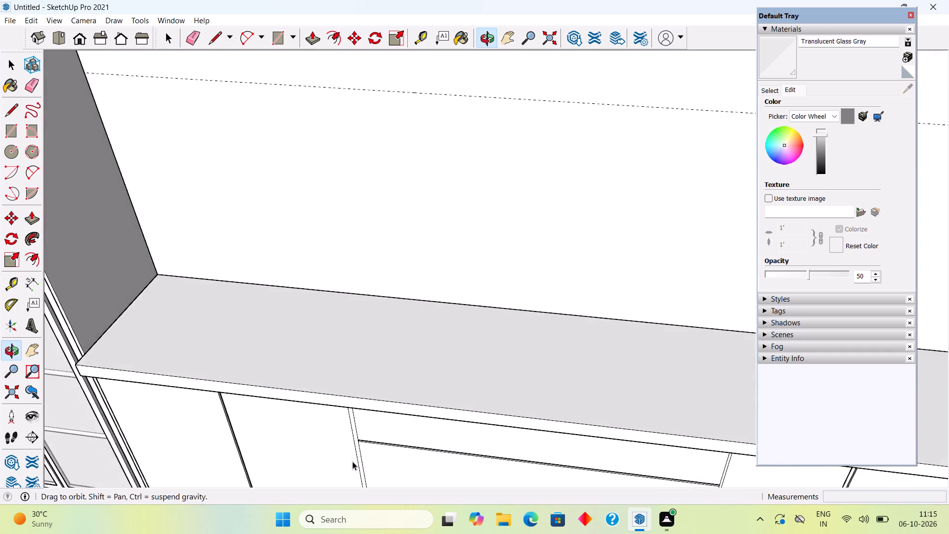
{"action": "scroll", "coordinate": [354, 371], "scroll_direction": "down", "scroll_amount": 6}
{"action": "scroll", "coordinate": [224, 287], "scroll_direction": "up", "scroll_amount": 1}
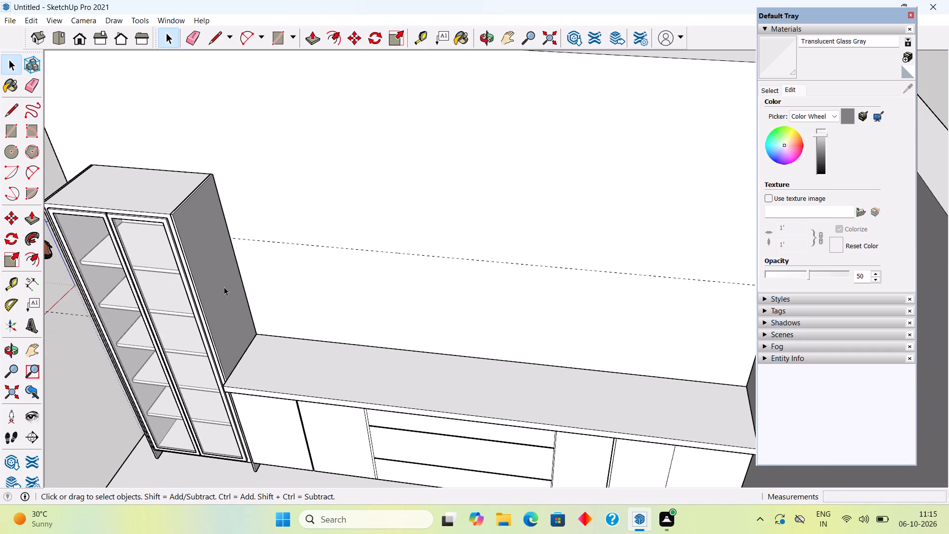
{"action": "key", "text": "t"}
{"action": "left_click", "coordinate": [239, 280]}
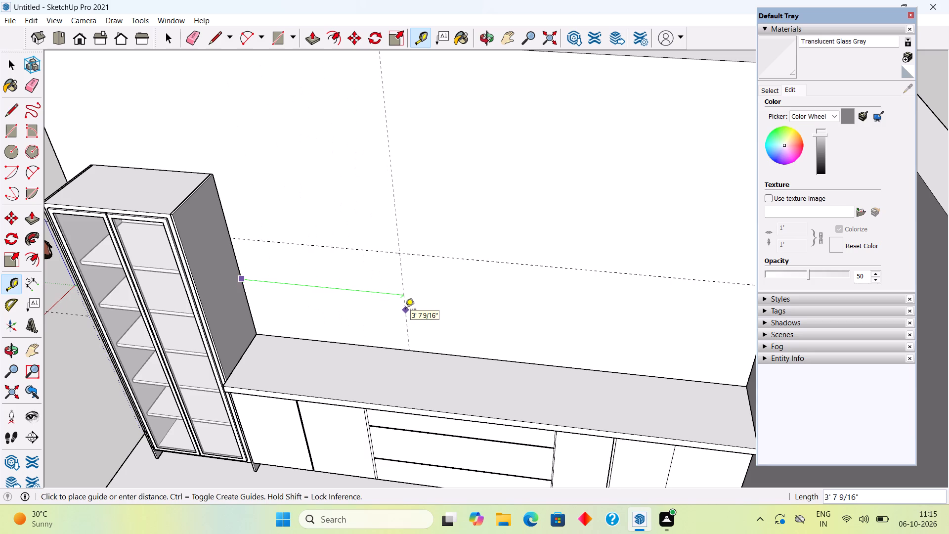
{"action": "type", "text": "3'"}
{"action": "key", "text": "Return"}
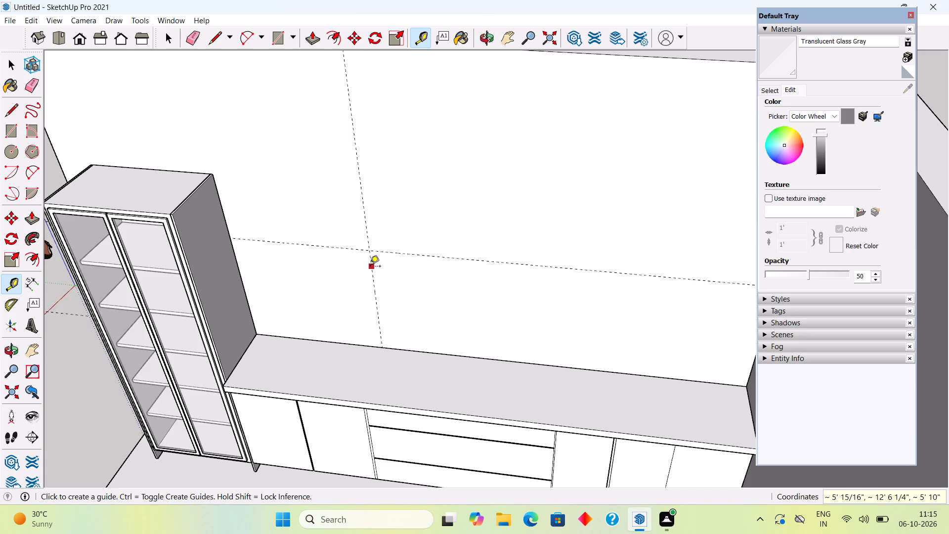
Offset a second vertical guide .3" from the first one, on the side away from the tall cabinet.
{"action": "left_click", "coordinate": [370, 267]}
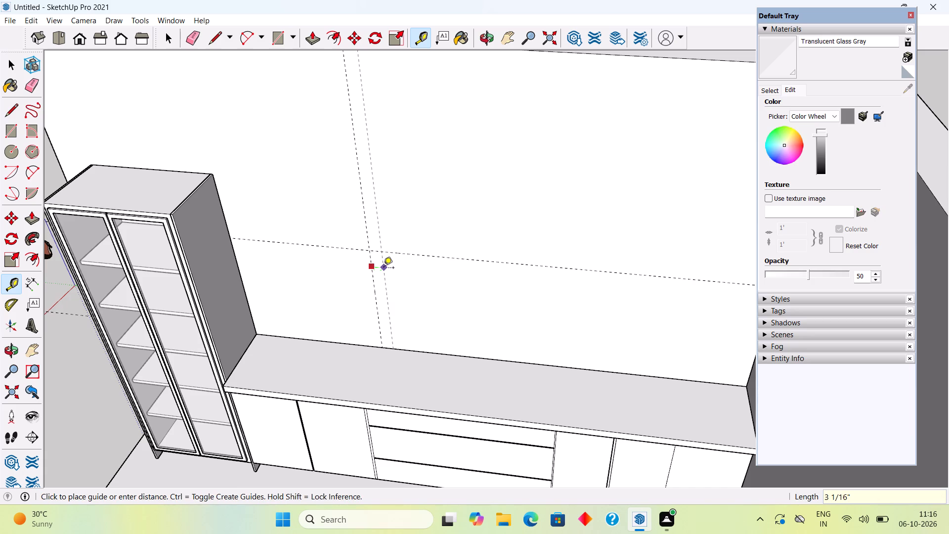
{"action": "type", "text": ".3\""}
{"action": "key", "text": "Return"}
Place a vertical guide 4' beyond the second guide of the pair, towards the side wall.
{"action": "scroll", "coordinate": [384, 268], "scroll_direction": "up", "scroll_amount": 6}
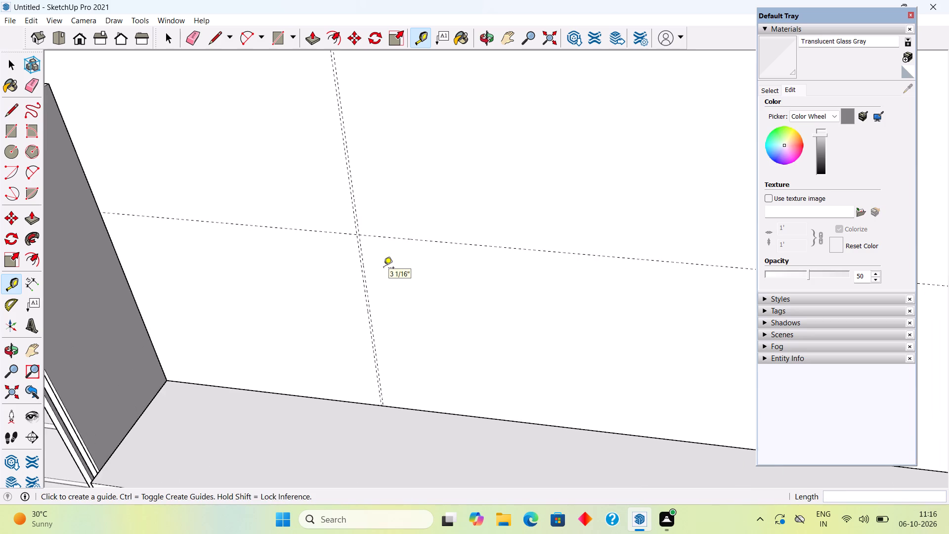
{"action": "scroll", "coordinate": [384, 268], "scroll_direction": "up", "scroll_amount": 7}
{"action": "left_click", "coordinate": [353, 291]}
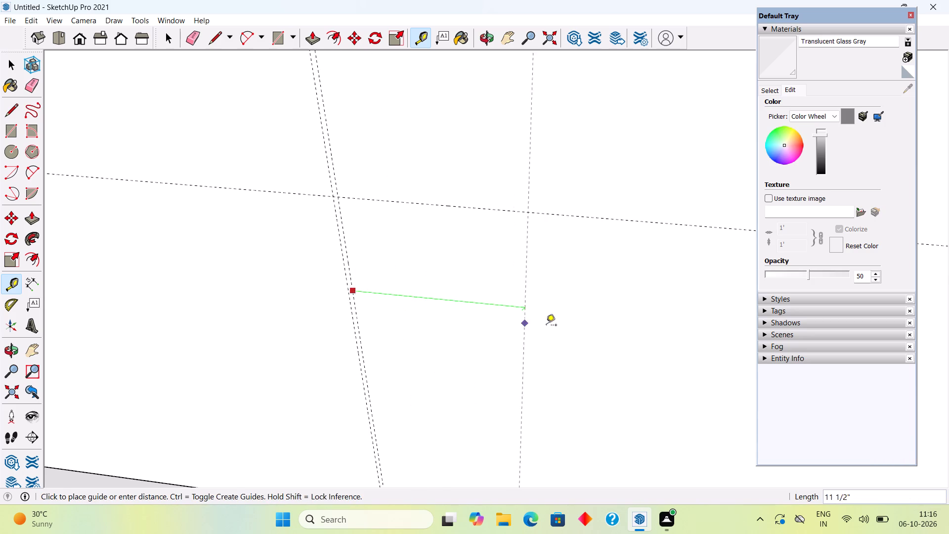
{"action": "type", "text": "4'"}
{"action": "key", "text": "Return"}
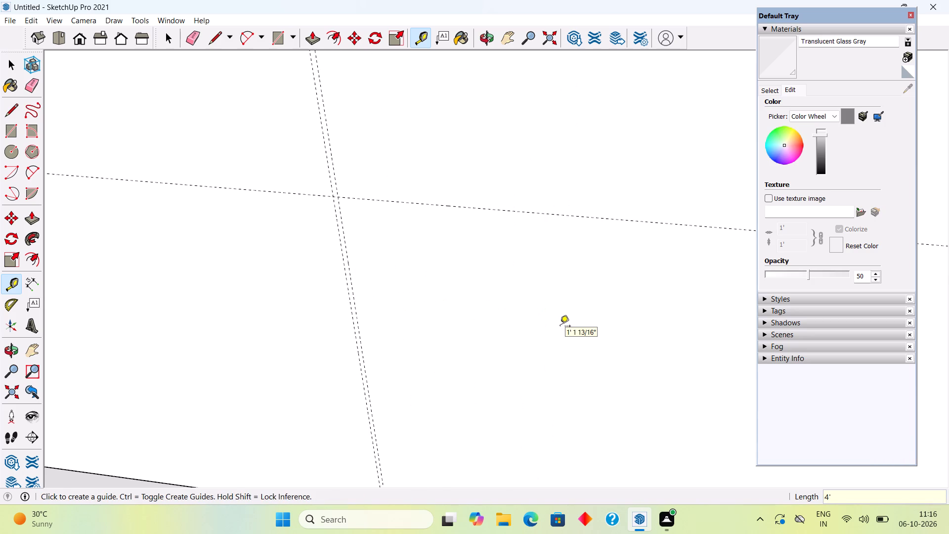
Offset another vertical guide .3" from the 4' guide, towards the side wall.
{"action": "scroll", "coordinate": [556, 331], "scroll_direction": "down", "scroll_amount": 20}
{"action": "scroll", "coordinate": [556, 331], "scroll_direction": "down", "scroll_amount": 1}
{"action": "scroll", "coordinate": [474, 307], "scroll_direction": "up", "scroll_amount": 2}
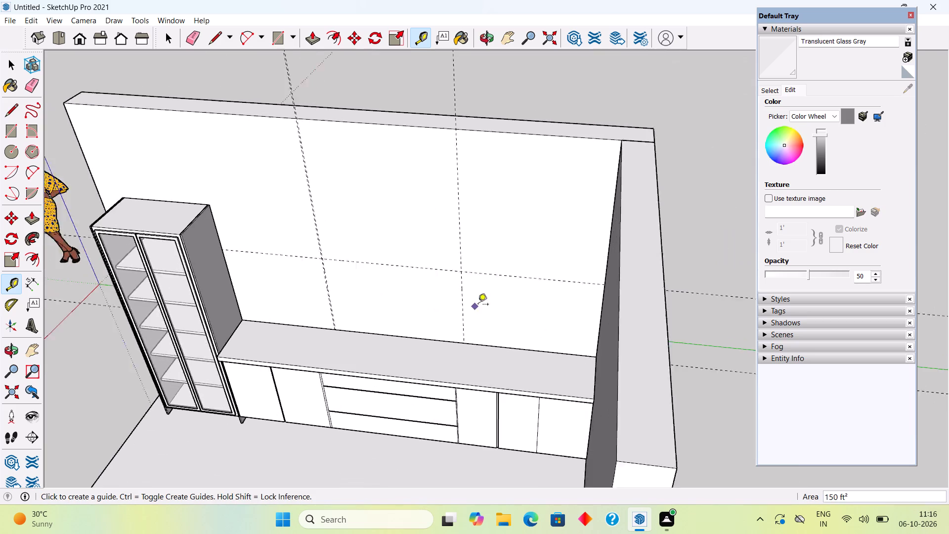
{"action": "scroll", "coordinate": [478, 305], "scroll_direction": "up", "scroll_amount": 4}
{"action": "left_click", "coordinate": [453, 314]}
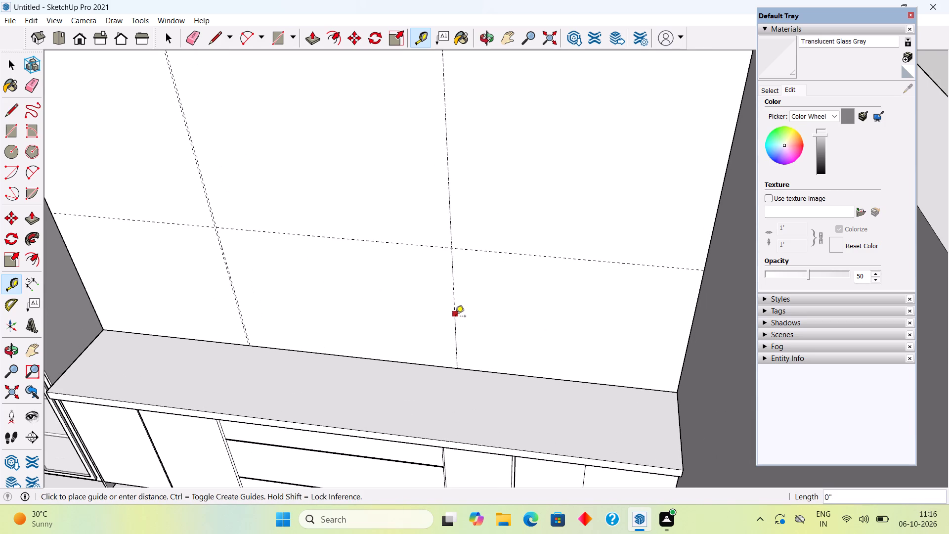
{"action": "type", "text": ".3"}
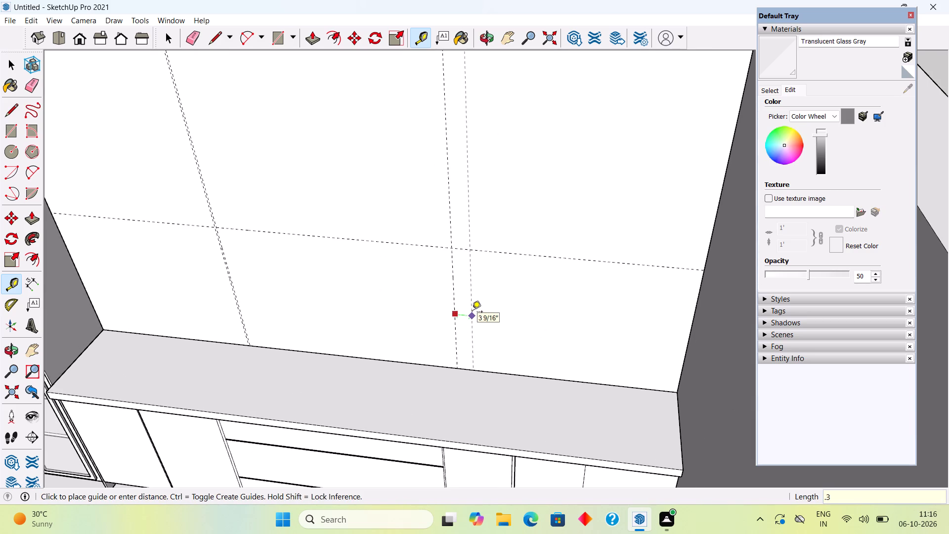
{"action": "key", "text": "shift+quotedbl"}
{"action": "key", "text": "Return"}
Measure the remaining distance from the last vertical guide to the corner with the side wall.
{"action": "scroll", "coordinate": [472, 312], "scroll_direction": "up", "scroll_amount": 6}
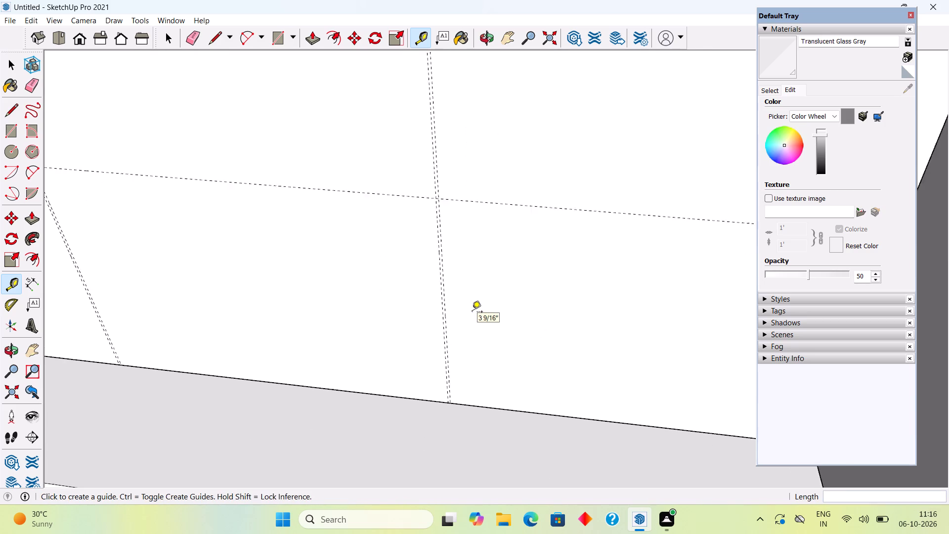
{"action": "scroll", "coordinate": [447, 323], "scroll_direction": "up", "scroll_amount": 4}
{"action": "left_click", "coordinate": [443, 321]}
{"action": "scroll", "coordinate": [538, 328], "scroll_direction": "down", "scroll_amount": 7}
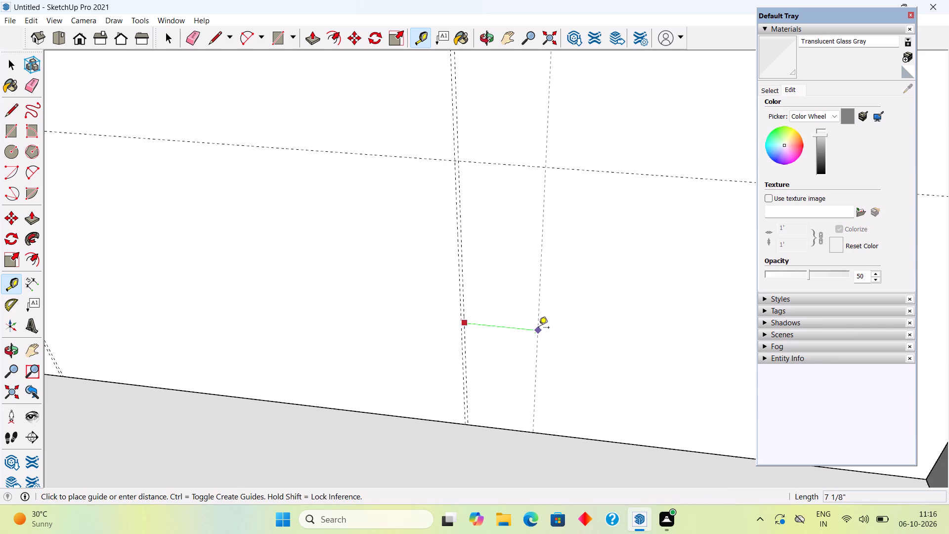
{"action": "scroll", "coordinate": [539, 328], "scroll_direction": "down", "scroll_amount": 9}
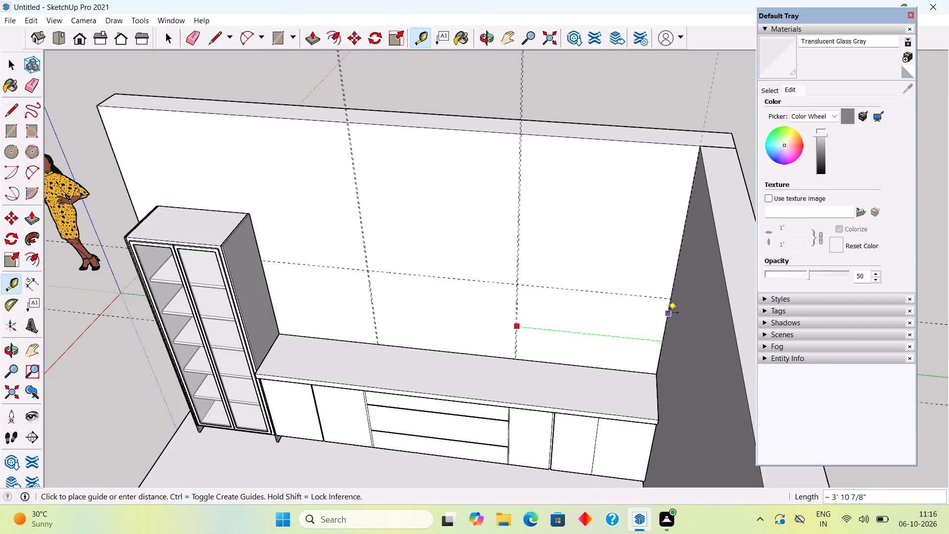
{"action": "scroll", "coordinate": [664, 315], "scroll_direction": "up", "scroll_amount": 5}
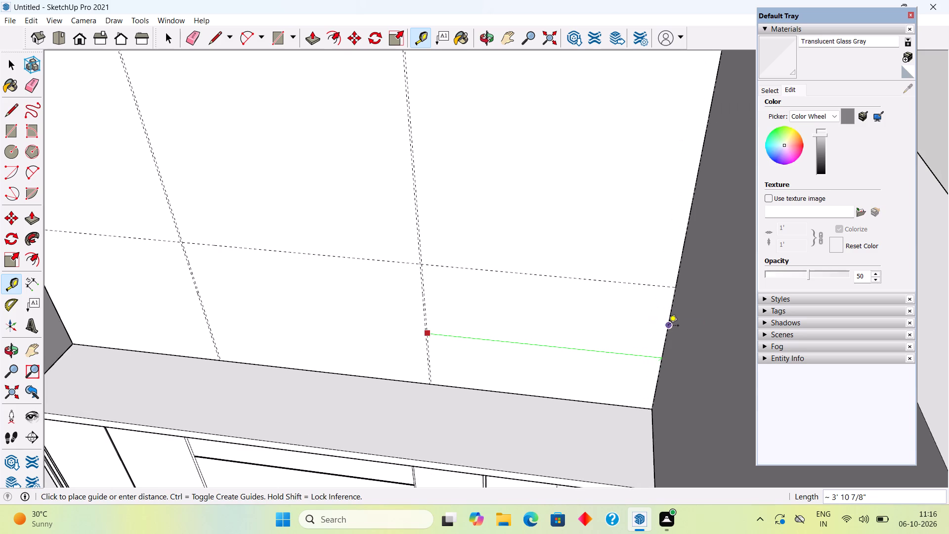
{"action": "key", "text": "space"}
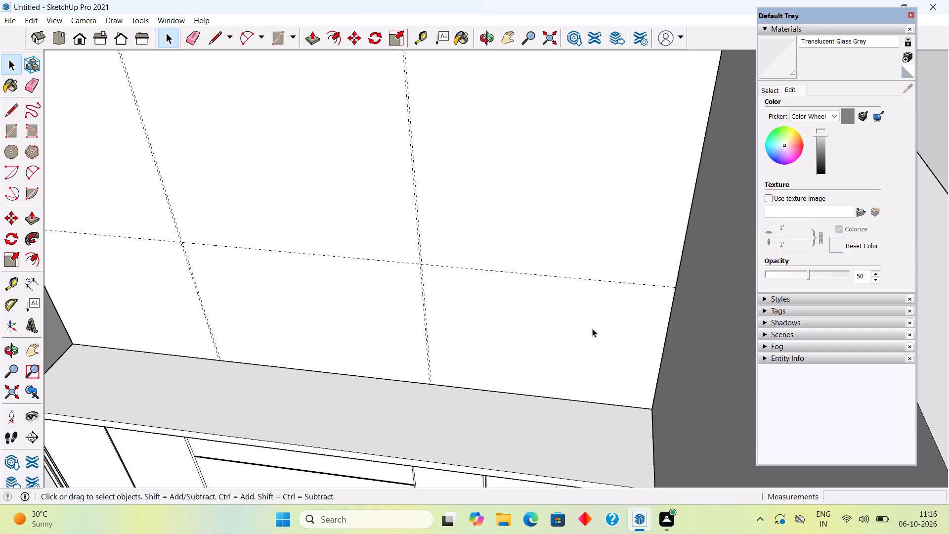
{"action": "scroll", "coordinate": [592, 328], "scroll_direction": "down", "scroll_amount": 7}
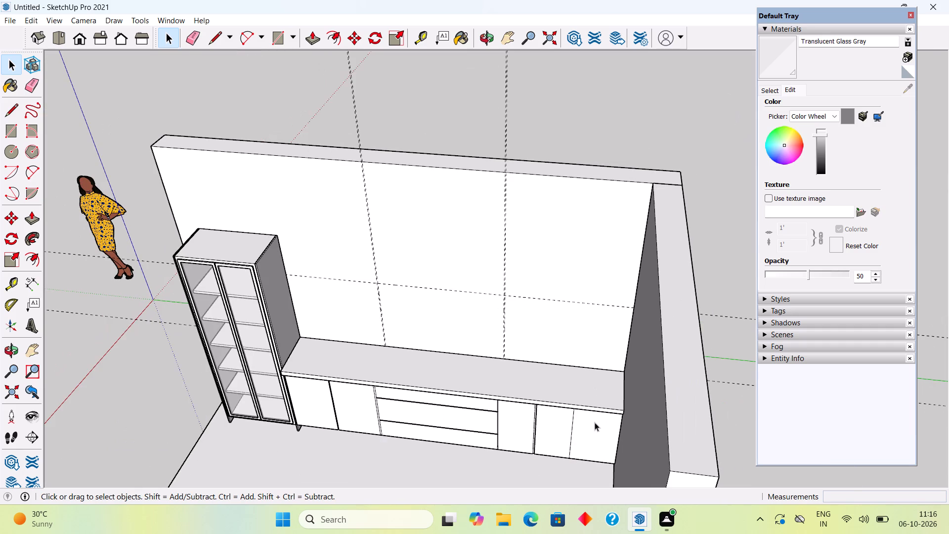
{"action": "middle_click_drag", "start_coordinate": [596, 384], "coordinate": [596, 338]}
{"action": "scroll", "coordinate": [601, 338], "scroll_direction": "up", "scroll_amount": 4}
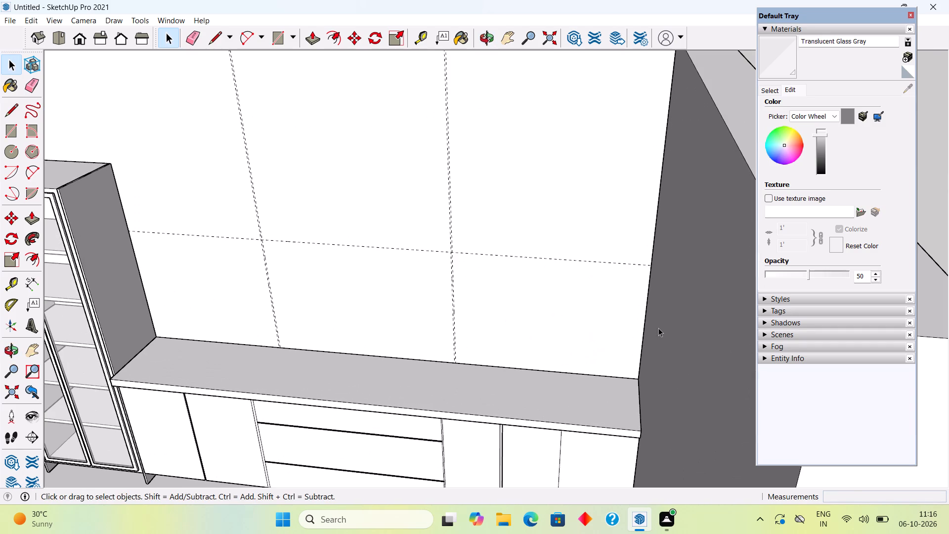
Place a vertical guide on the back wall 18" from its corner with the side wall.
{"action": "key", "text": "t"}
{"action": "left_click", "coordinate": [648, 298]}
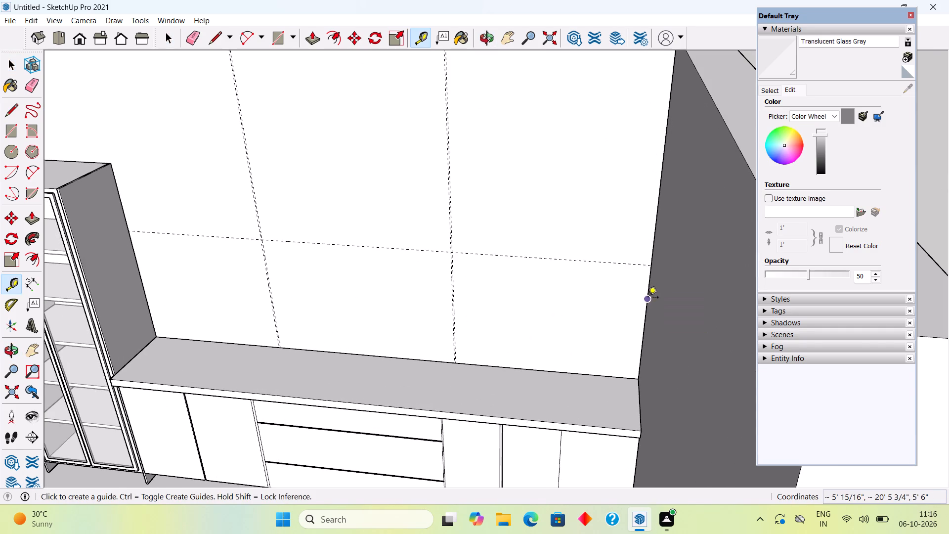
{"action": "type", "text": "18\""}
{"action": "key", "text": "Return"}
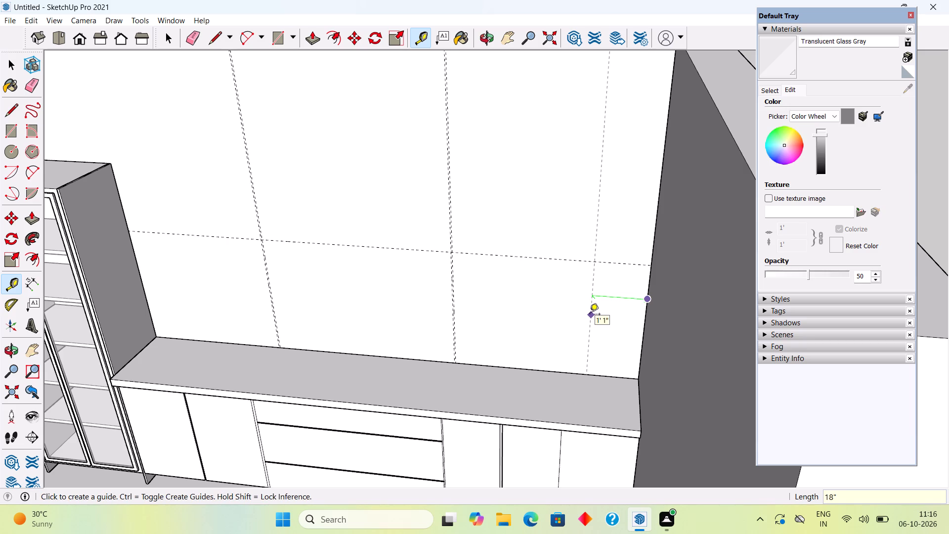
{"action": "scroll", "coordinate": [578, 315], "scroll_direction": "down", "scroll_amount": 4}
{"action": "key", "text": "space"}
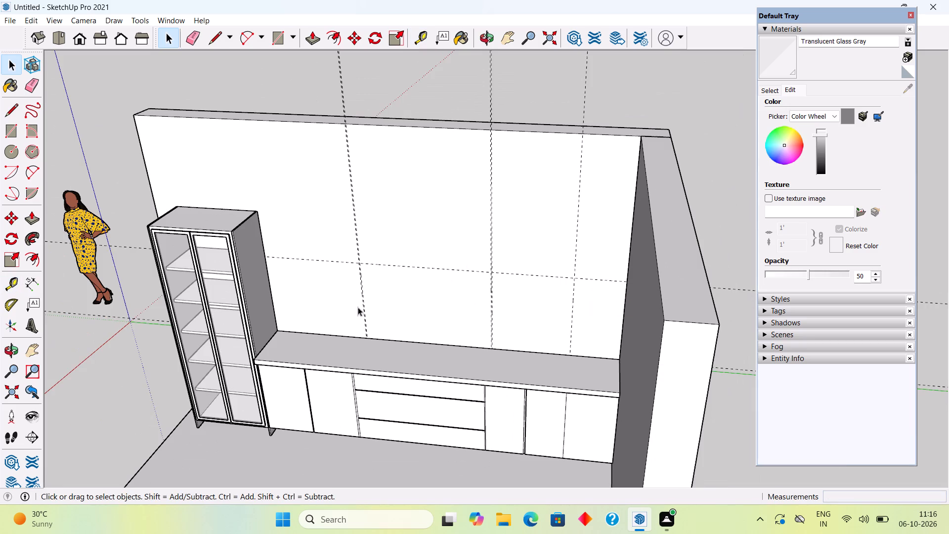
Examine the tall cabinet and the guides on the wall above the countertop from several angles.
{"action": "middle_click_drag", "start_coordinate": [301, 301], "coordinate": [255, 332]}
{"action": "scroll", "coordinate": [255, 330], "scroll_direction": "up", "scroll_amount": 3}
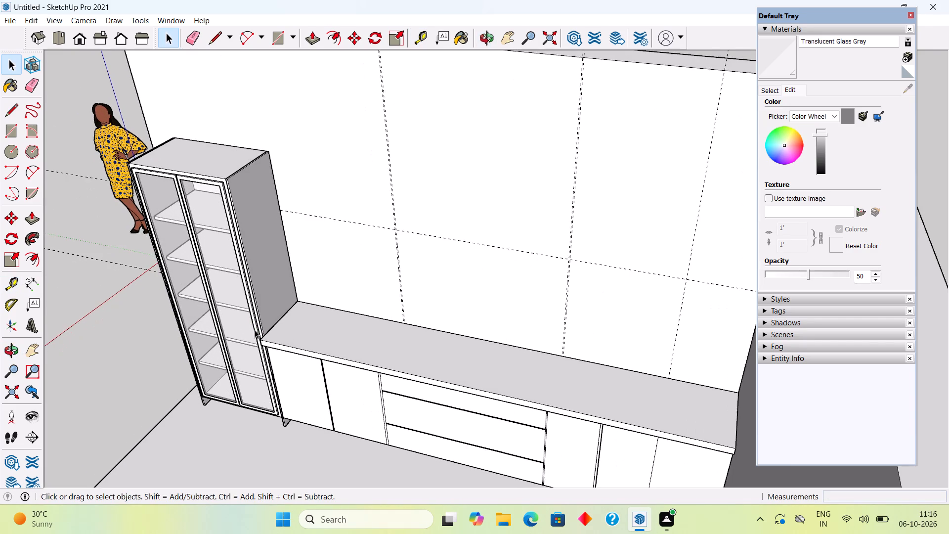
{"action": "scroll", "coordinate": [313, 246], "scroll_direction": "up", "scroll_amount": 4}
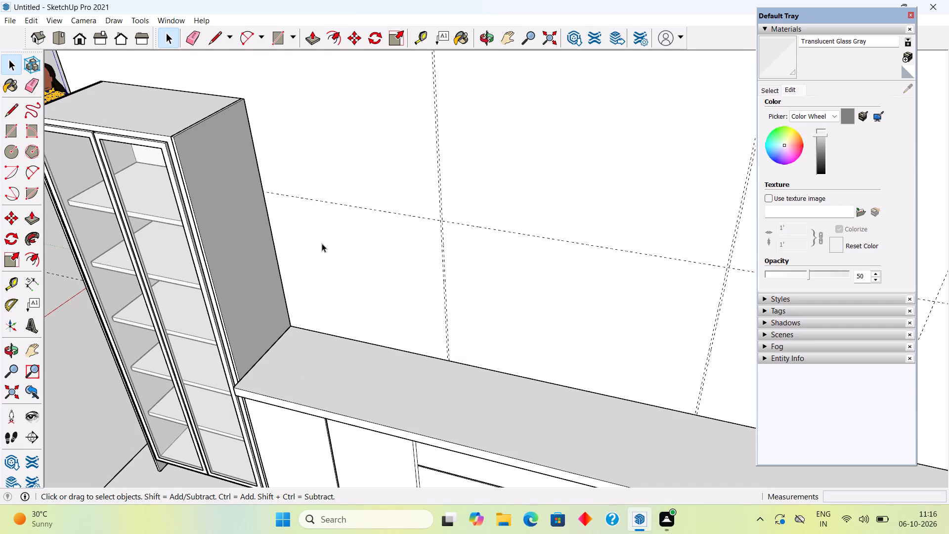
{"action": "scroll", "coordinate": [322, 243], "scroll_direction": "down", "scroll_amount": 3}
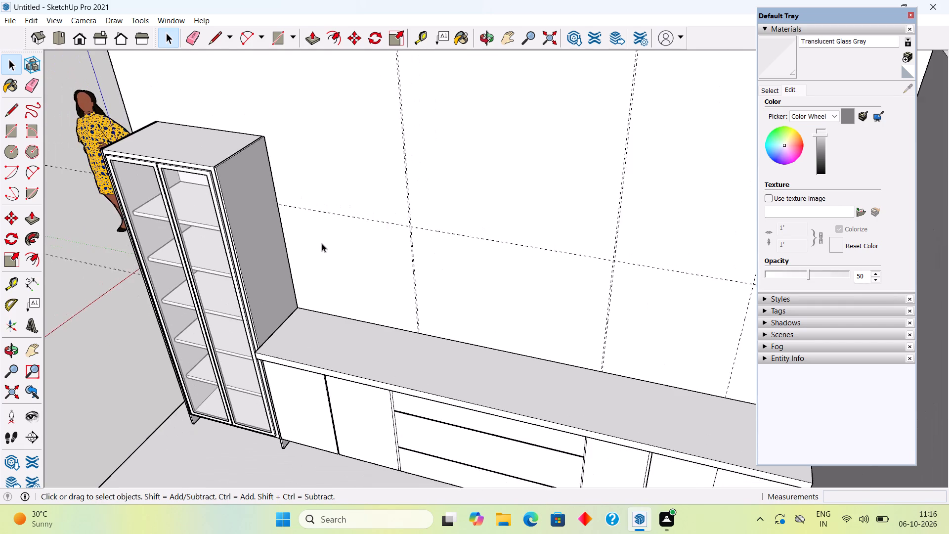
{"action": "scroll", "coordinate": [322, 243], "scroll_direction": "down", "scroll_amount": 9}
{"action": "middle_click_drag", "start_coordinate": [338, 245], "coordinate": [507, 127]}
{"action": "scroll", "coordinate": [340, 224], "scroll_direction": "up", "scroll_amount": 2}
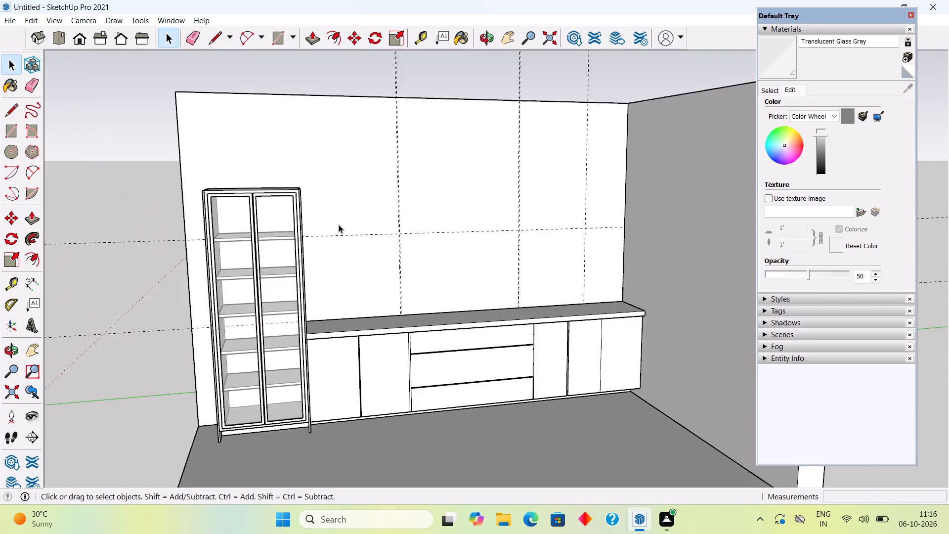
{"action": "scroll", "coordinate": [339, 224], "scroll_direction": "up", "scroll_amount": 3}
{"action": "scroll", "coordinate": [273, 243], "scroll_direction": "up", "scroll_amount": 3}
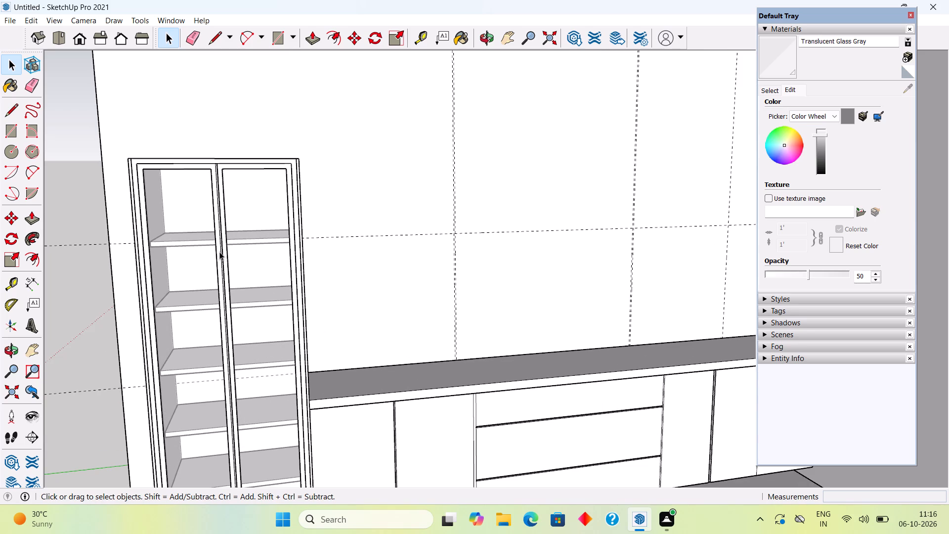
{"action": "left_click", "coordinate": [219, 252]}
{"action": "middle_click_drag", "start_coordinate": [245, 191], "coordinate": [248, 318]}
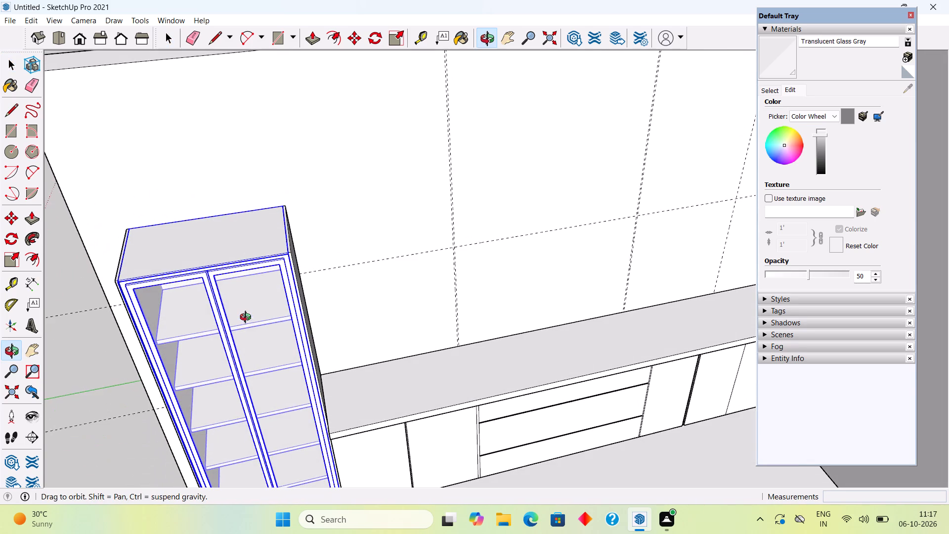
{"action": "middle_click_drag", "start_coordinate": [248, 318], "coordinate": [248, 314]}
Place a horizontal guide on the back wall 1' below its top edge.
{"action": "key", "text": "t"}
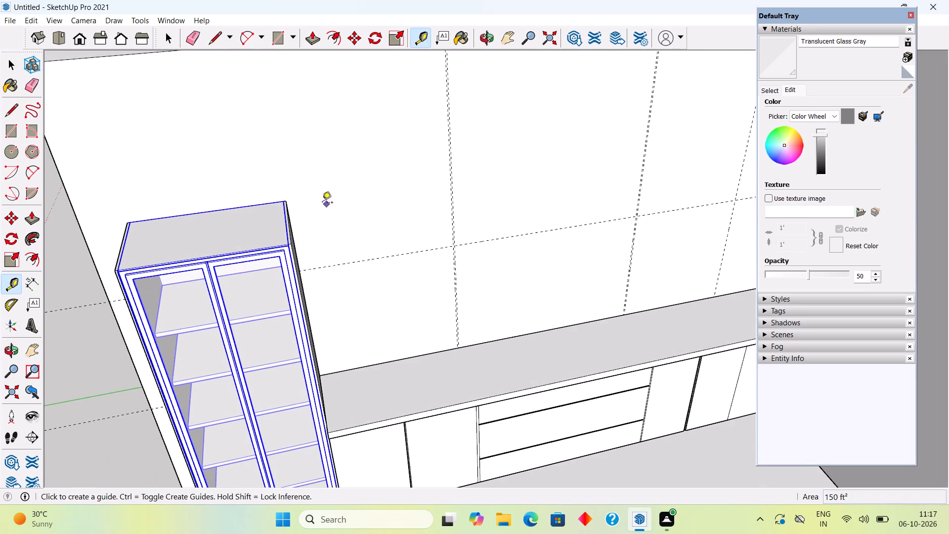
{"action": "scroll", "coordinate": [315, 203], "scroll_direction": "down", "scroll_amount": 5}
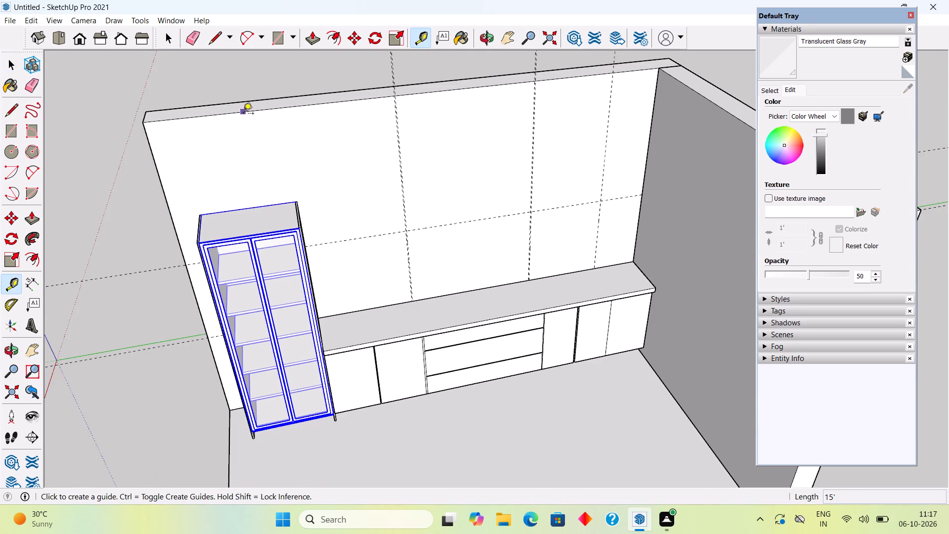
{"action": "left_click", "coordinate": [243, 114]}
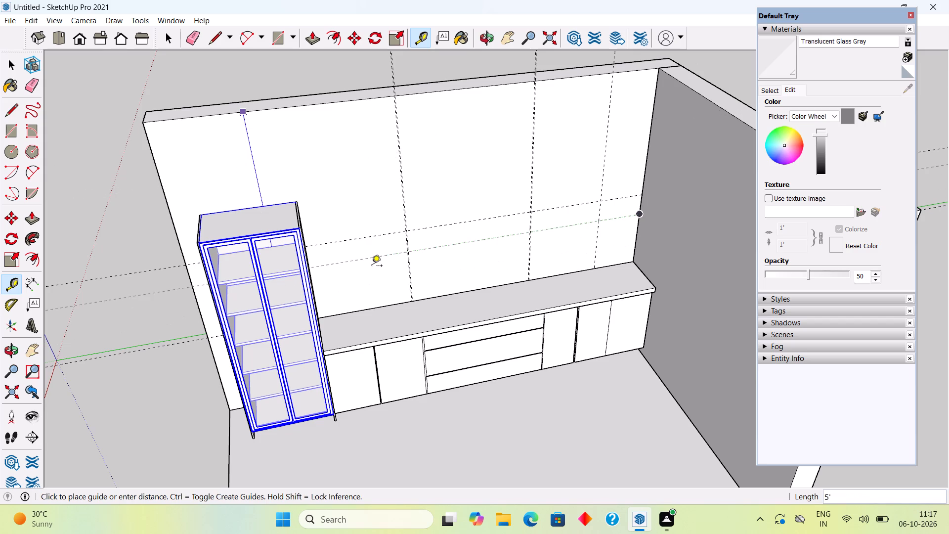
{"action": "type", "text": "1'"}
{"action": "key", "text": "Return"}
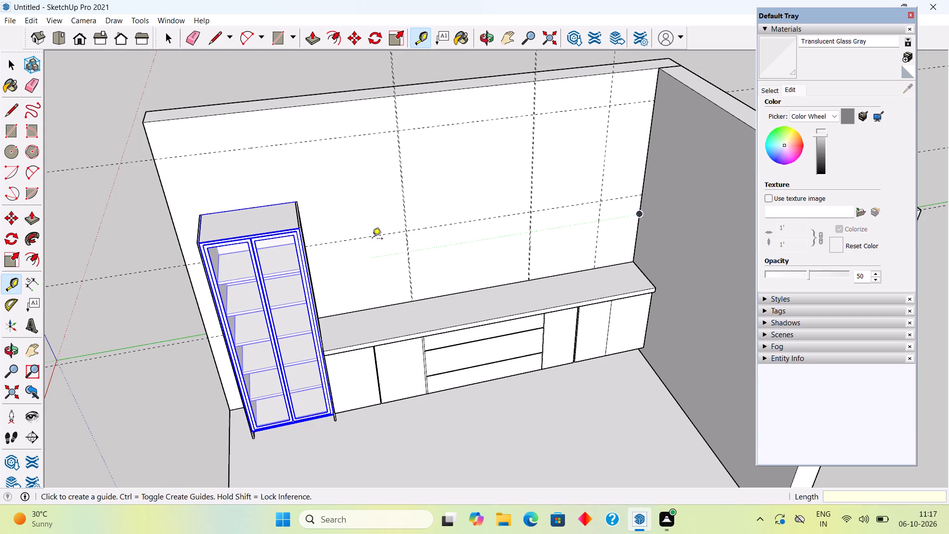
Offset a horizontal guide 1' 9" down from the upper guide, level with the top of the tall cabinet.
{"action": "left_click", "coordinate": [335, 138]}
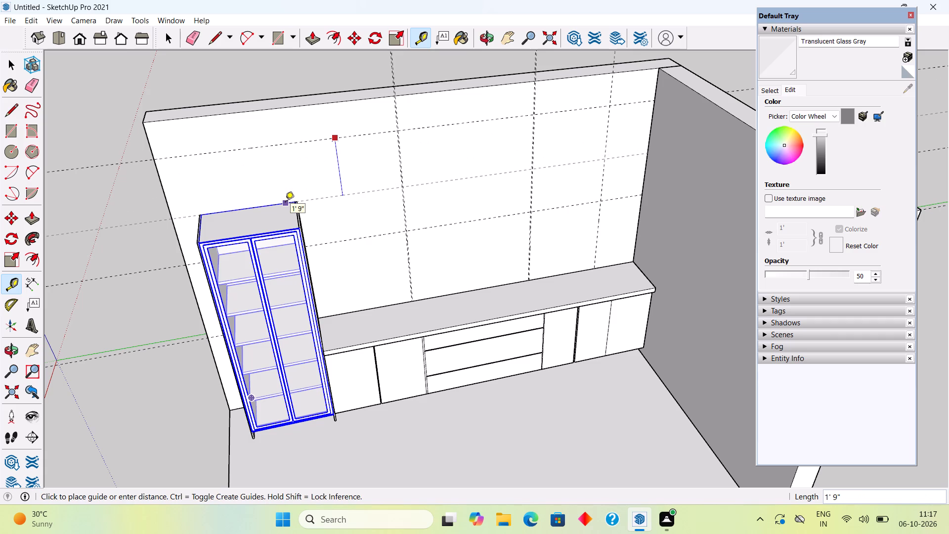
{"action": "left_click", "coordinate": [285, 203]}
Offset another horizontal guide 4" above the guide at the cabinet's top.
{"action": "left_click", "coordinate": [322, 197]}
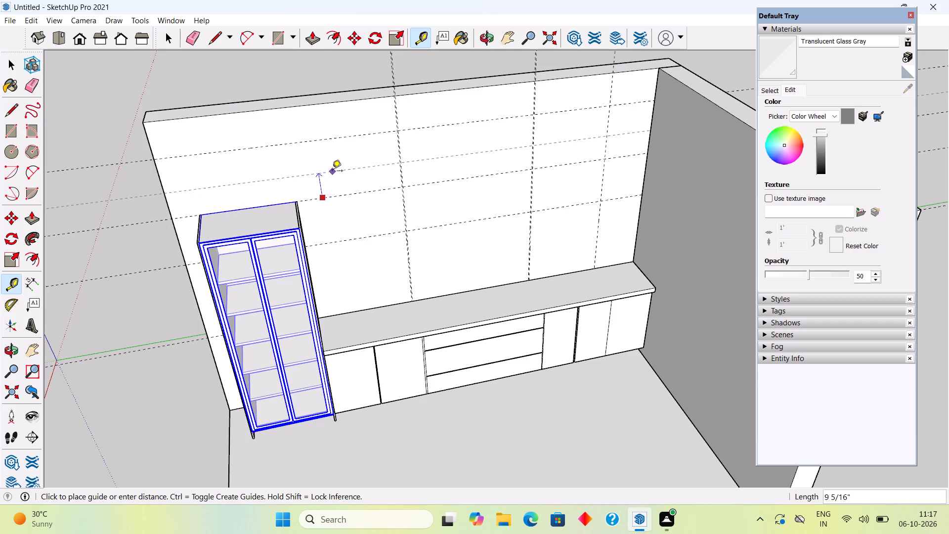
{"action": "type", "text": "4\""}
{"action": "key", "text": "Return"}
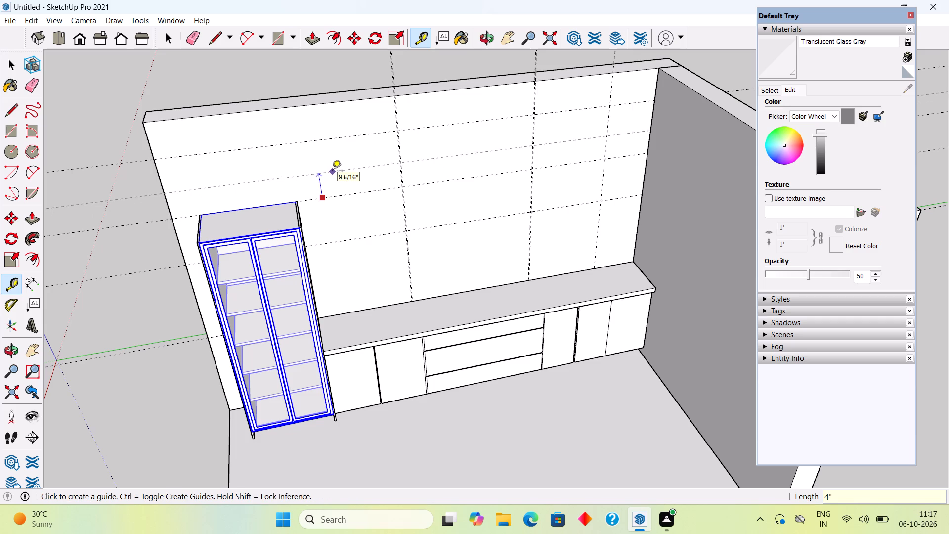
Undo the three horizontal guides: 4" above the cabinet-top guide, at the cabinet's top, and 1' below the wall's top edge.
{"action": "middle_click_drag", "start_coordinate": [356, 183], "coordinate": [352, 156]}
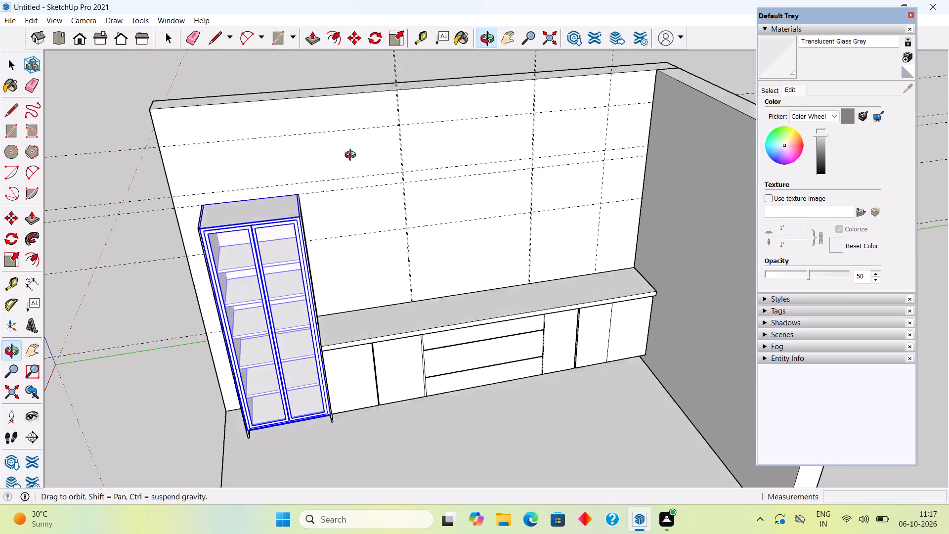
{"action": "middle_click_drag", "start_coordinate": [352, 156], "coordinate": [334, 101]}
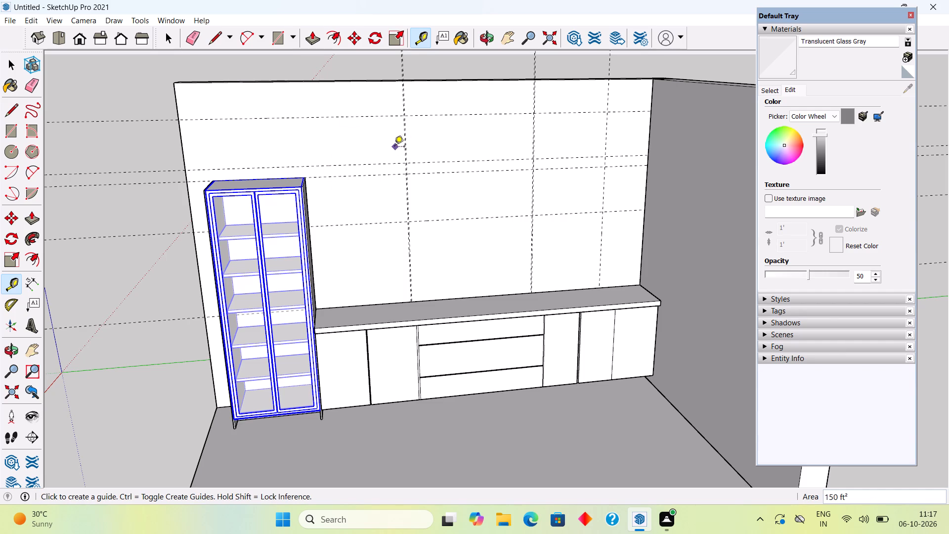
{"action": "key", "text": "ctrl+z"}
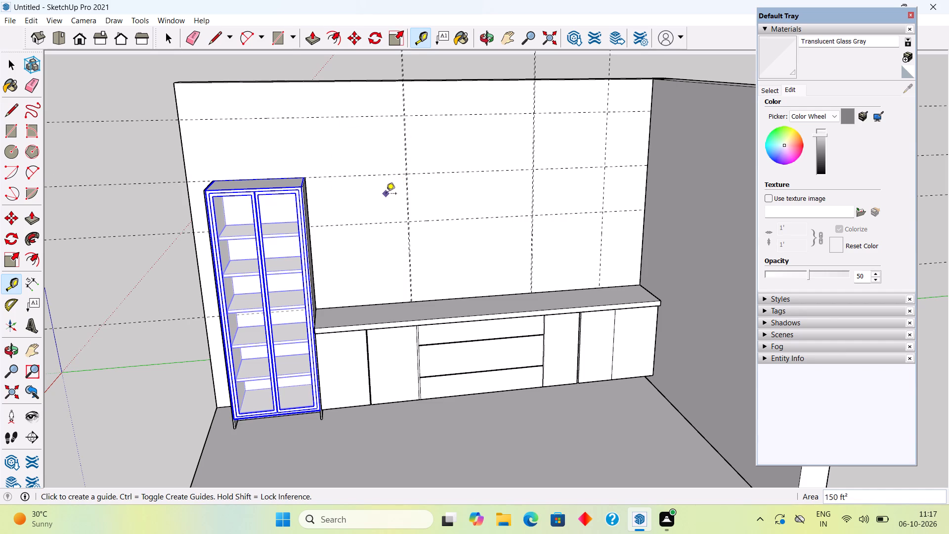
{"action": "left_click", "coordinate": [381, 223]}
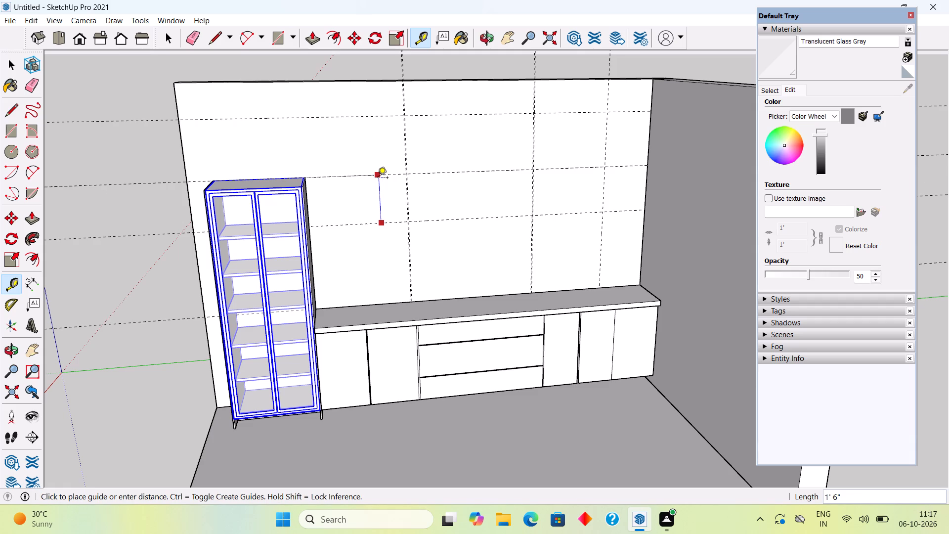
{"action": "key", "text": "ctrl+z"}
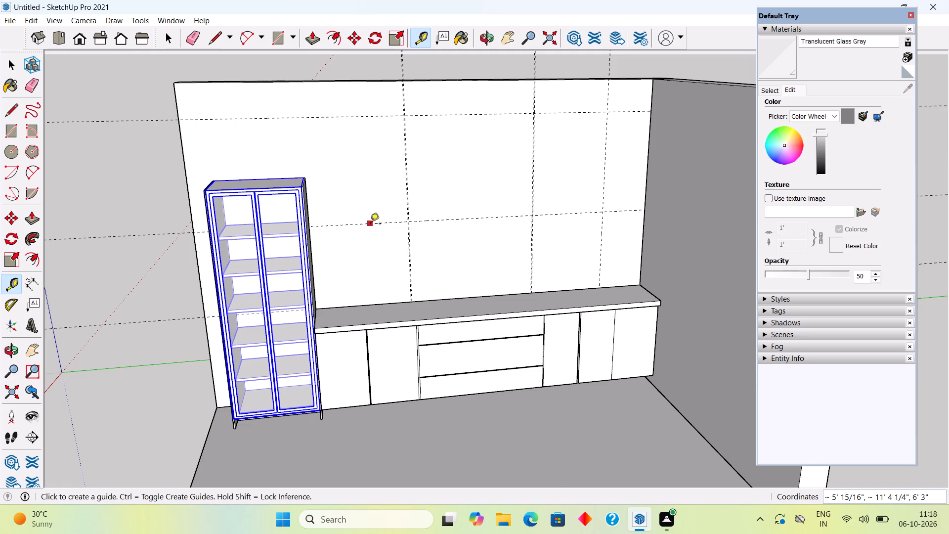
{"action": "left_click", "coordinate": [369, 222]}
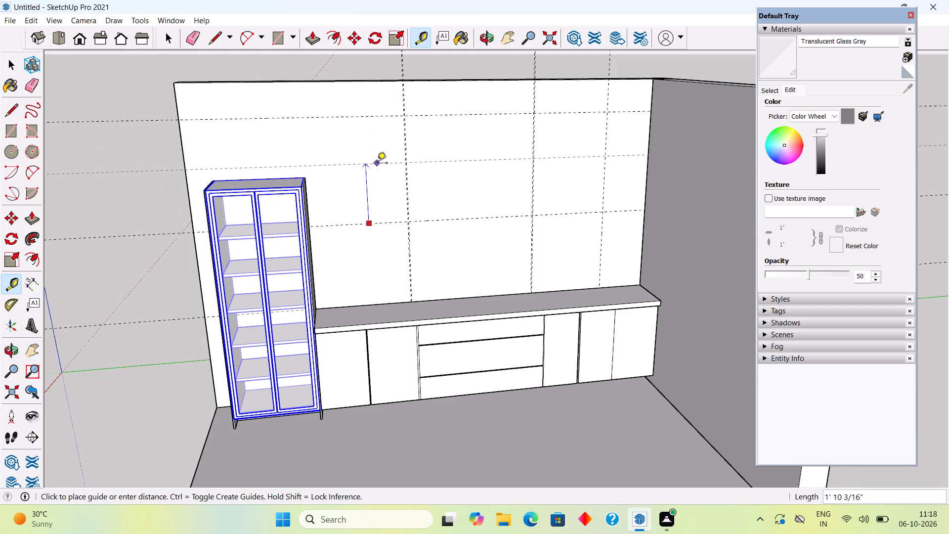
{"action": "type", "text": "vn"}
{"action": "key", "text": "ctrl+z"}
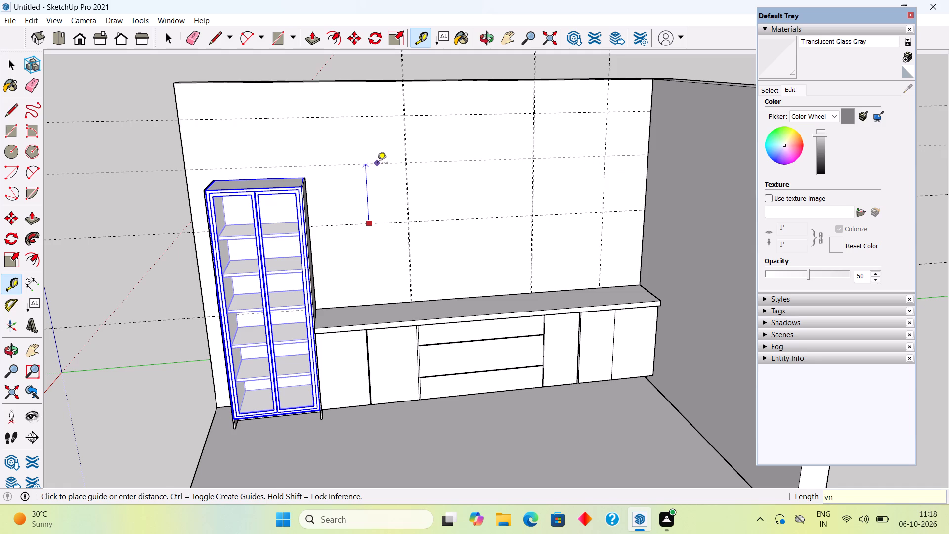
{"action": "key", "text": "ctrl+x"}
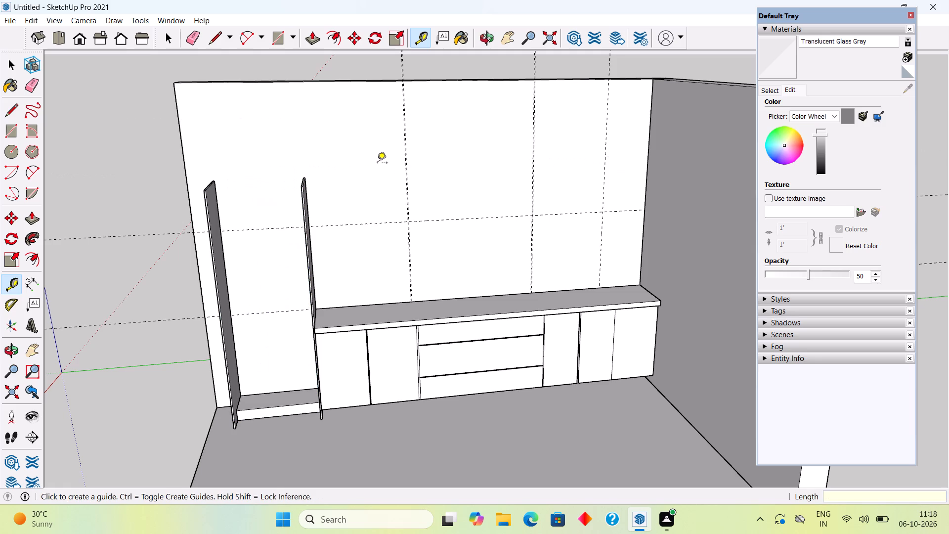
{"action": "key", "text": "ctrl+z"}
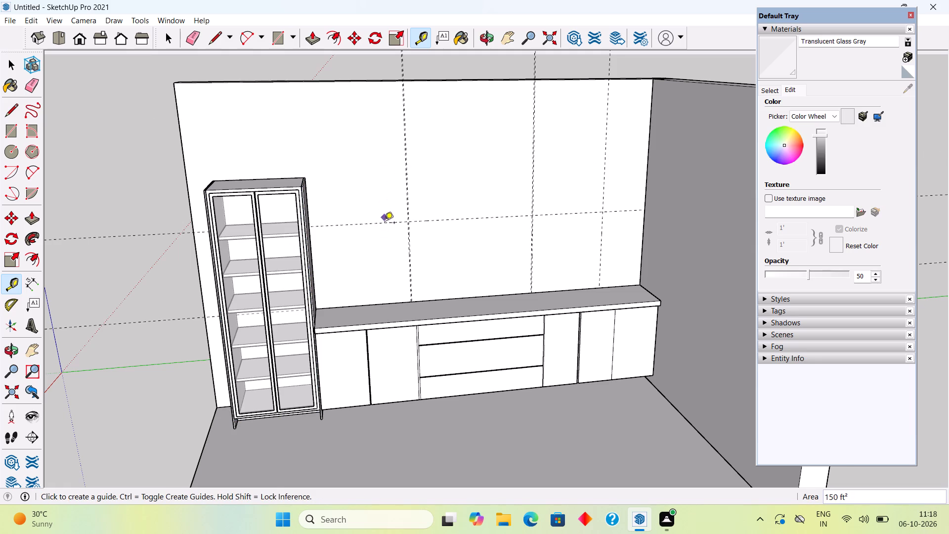
Delete the remaining horizontal guide that crosses the wall above the countertop.
{"action": "key", "text": "space"}
{"action": "left_click", "coordinate": [388, 221]}
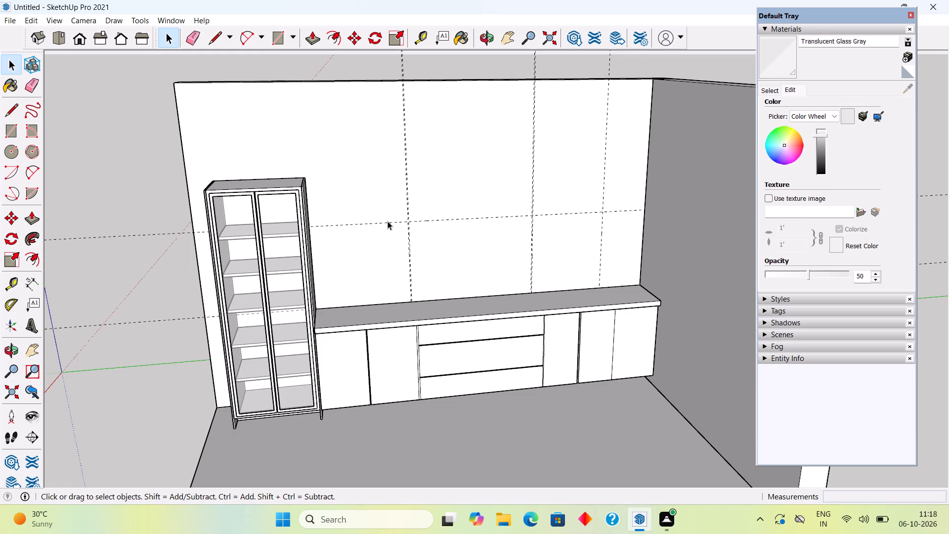
{"action": "left_click", "coordinate": [163, 234]}
{"action": "key", "text": "Delete"}
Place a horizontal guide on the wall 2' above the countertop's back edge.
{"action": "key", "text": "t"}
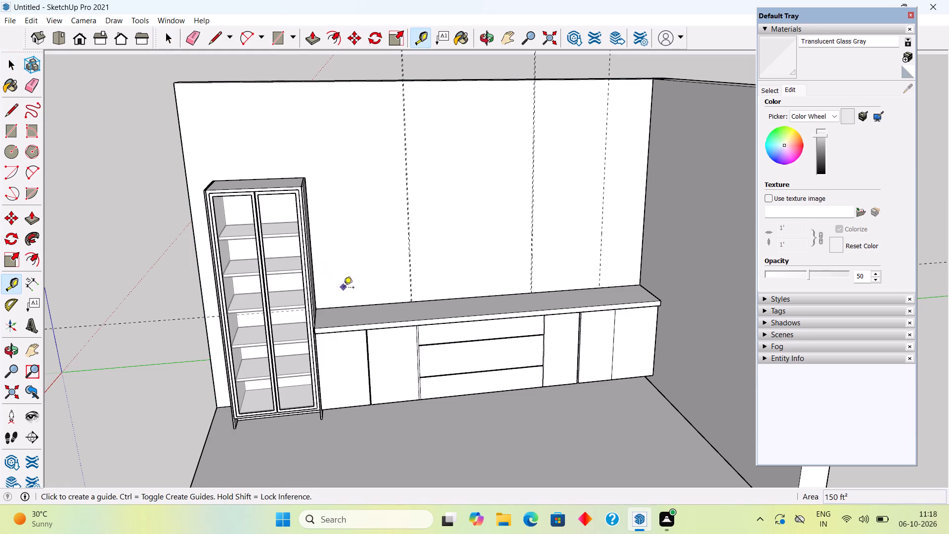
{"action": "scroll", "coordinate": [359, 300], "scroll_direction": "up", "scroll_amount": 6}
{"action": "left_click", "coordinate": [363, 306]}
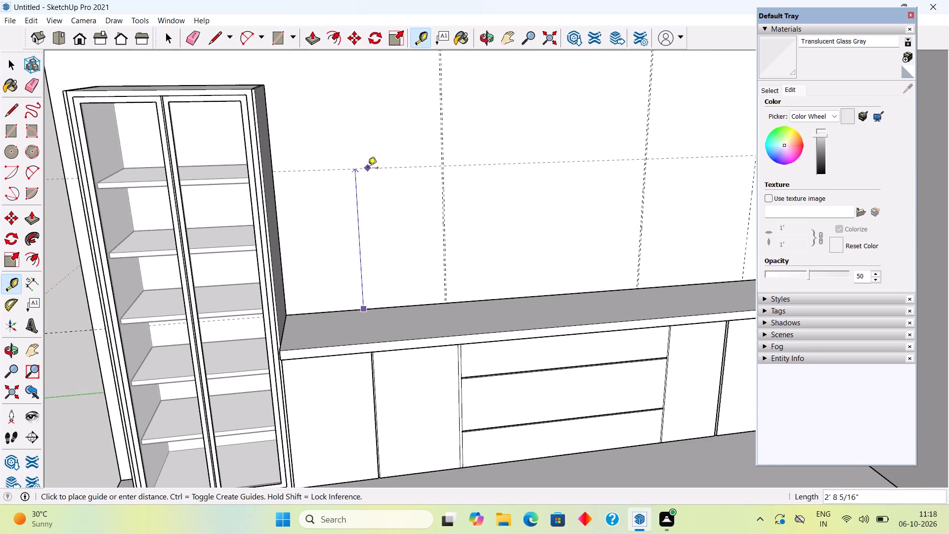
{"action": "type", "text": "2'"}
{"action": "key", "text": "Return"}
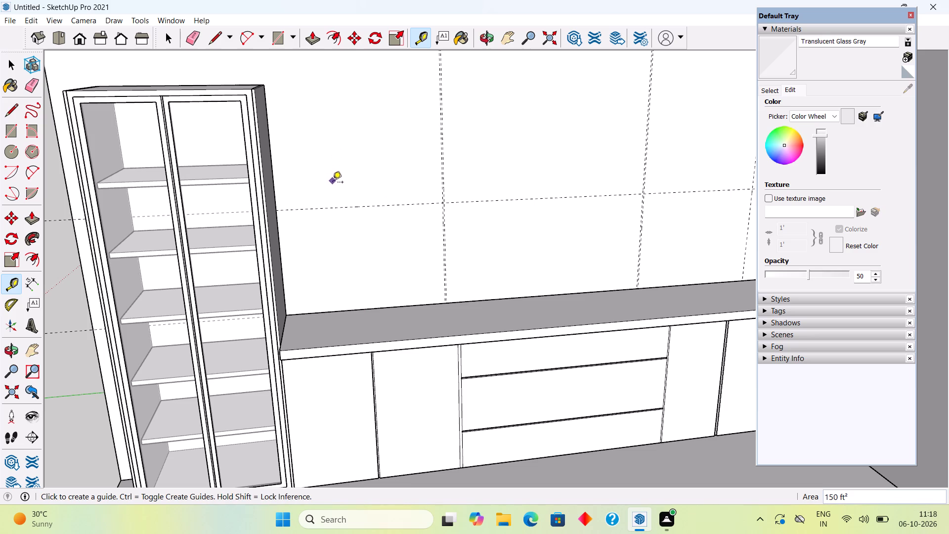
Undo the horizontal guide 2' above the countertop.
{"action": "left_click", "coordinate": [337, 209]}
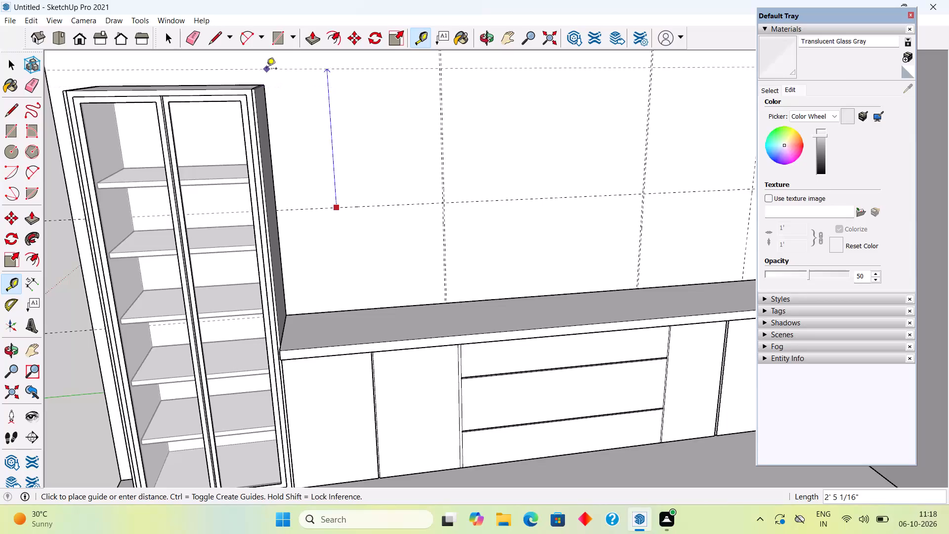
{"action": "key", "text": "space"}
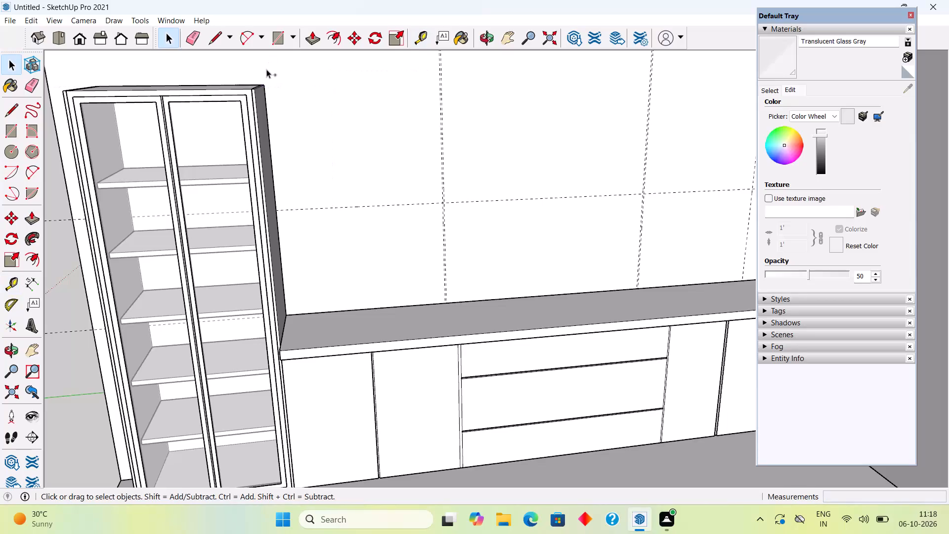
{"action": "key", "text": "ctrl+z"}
Start a horizontal guide offset upward from the countertop's back edge.
{"action": "key", "text": "t"}
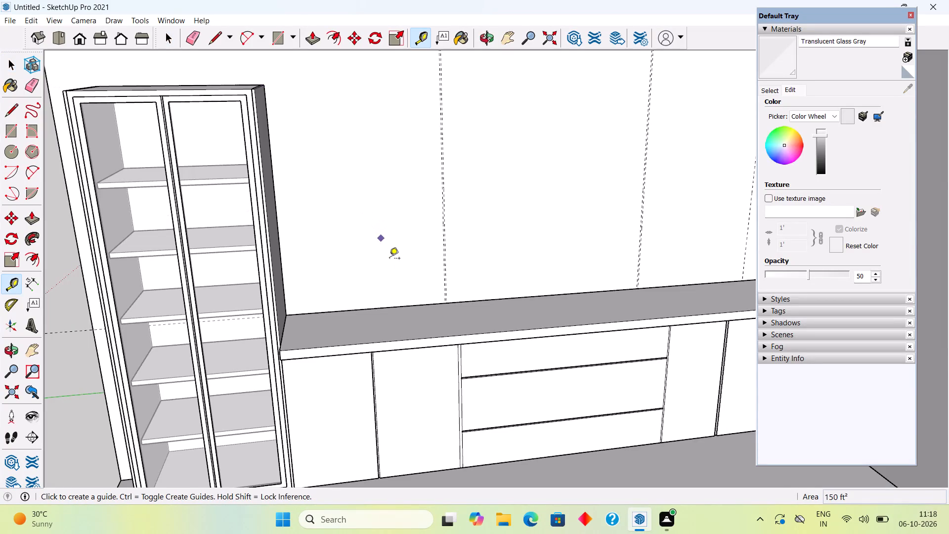
{"action": "left_click", "coordinate": [402, 304]}
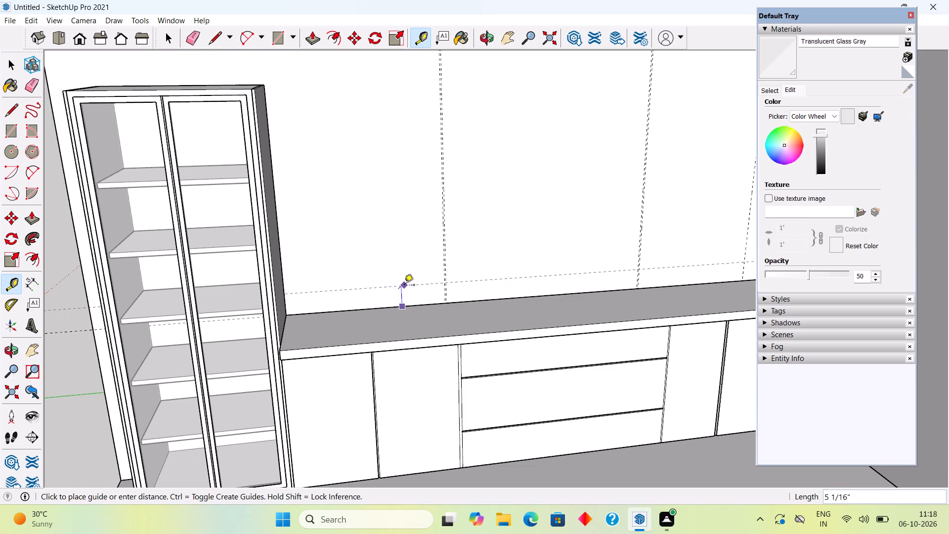
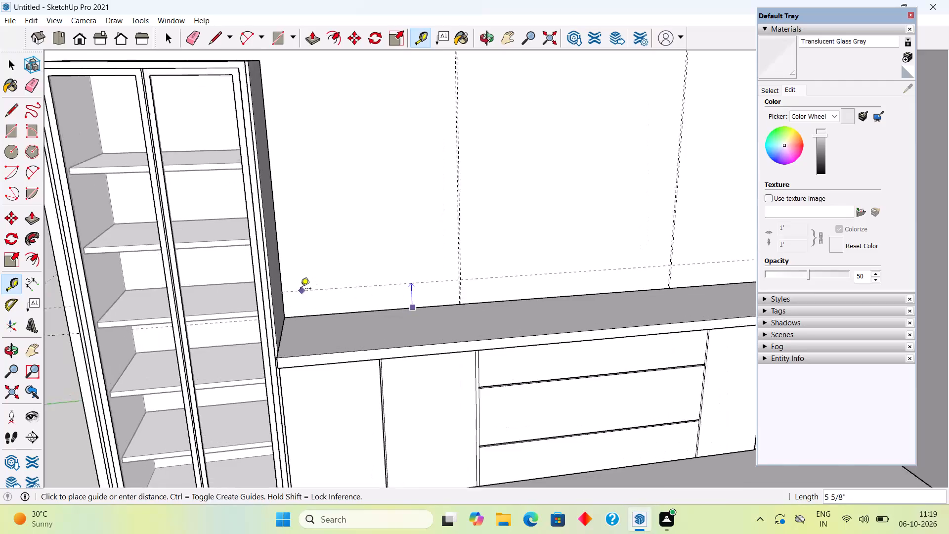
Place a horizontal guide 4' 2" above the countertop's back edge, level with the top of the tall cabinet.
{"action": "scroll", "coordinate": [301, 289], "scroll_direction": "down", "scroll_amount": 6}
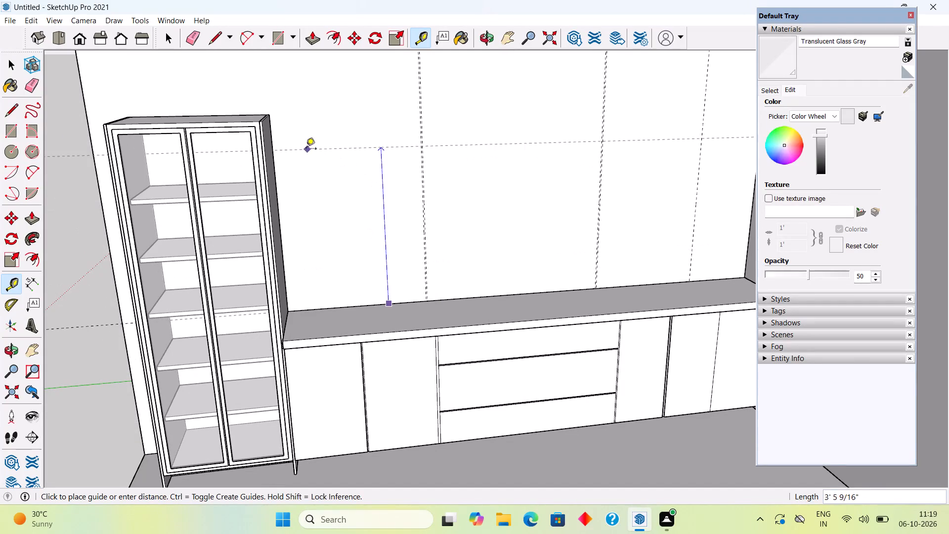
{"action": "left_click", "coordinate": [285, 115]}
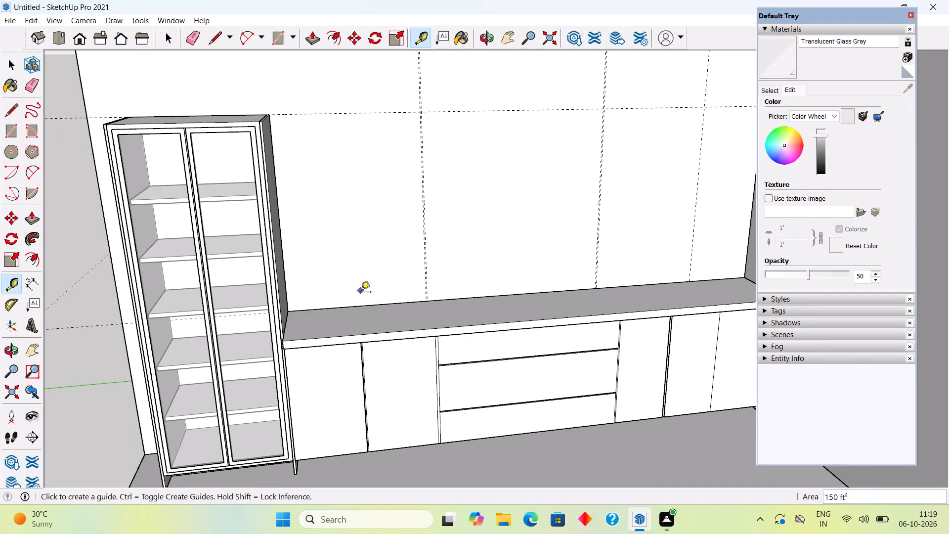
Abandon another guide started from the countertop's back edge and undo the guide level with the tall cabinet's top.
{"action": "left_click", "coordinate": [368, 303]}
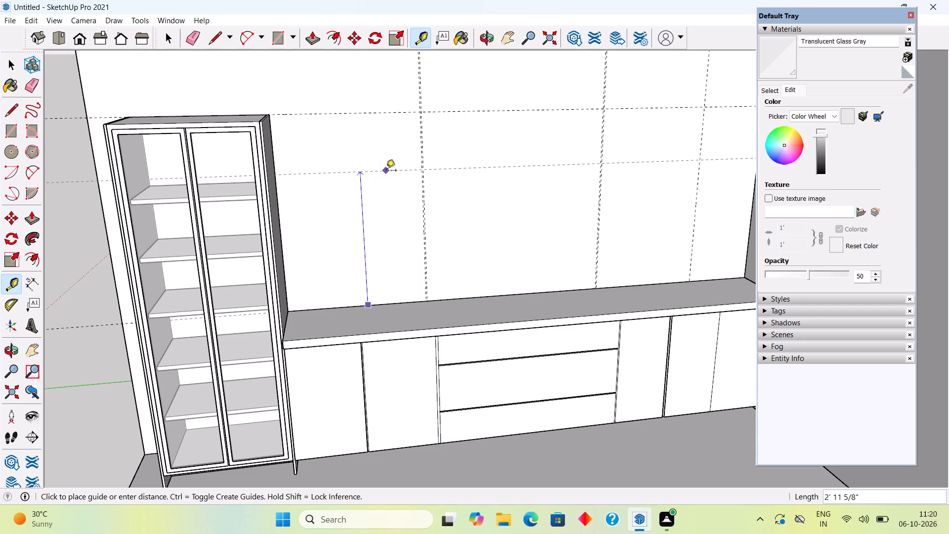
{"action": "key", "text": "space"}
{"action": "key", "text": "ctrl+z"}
Place a horizontal guide on the wall 1' below its top edge.
{"action": "scroll", "coordinate": [386, 171], "scroll_direction": "down", "scroll_amount": 6}
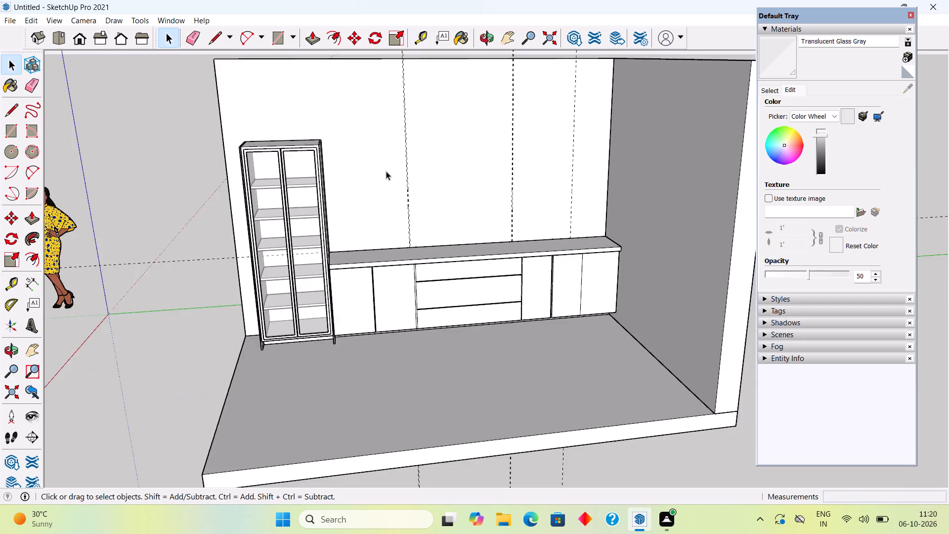
{"action": "scroll", "coordinate": [386, 171], "scroll_direction": "down", "scroll_amount": 4}
{"action": "scroll", "coordinate": [393, 61], "scroll_direction": "up", "scroll_amount": 10}
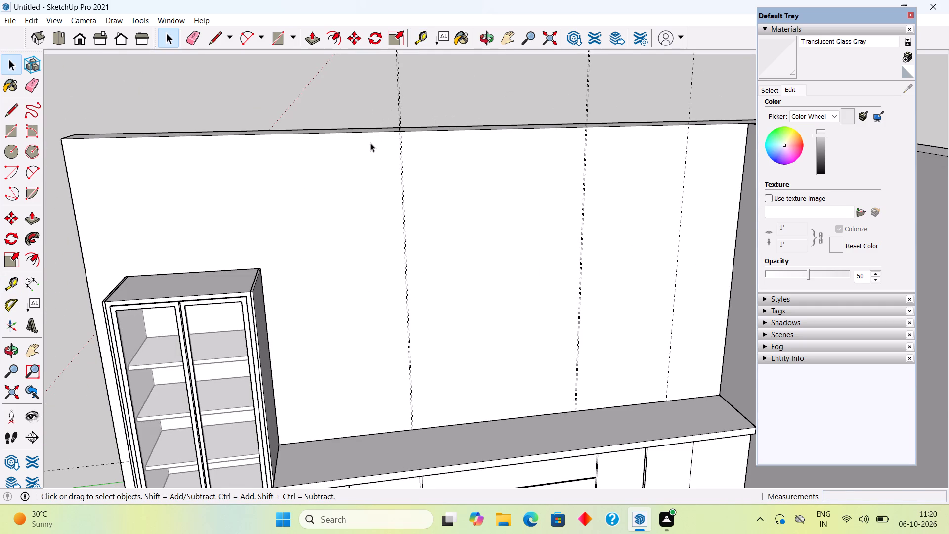
{"action": "key", "text": "t"}
{"action": "left_click", "coordinate": [338, 135]}
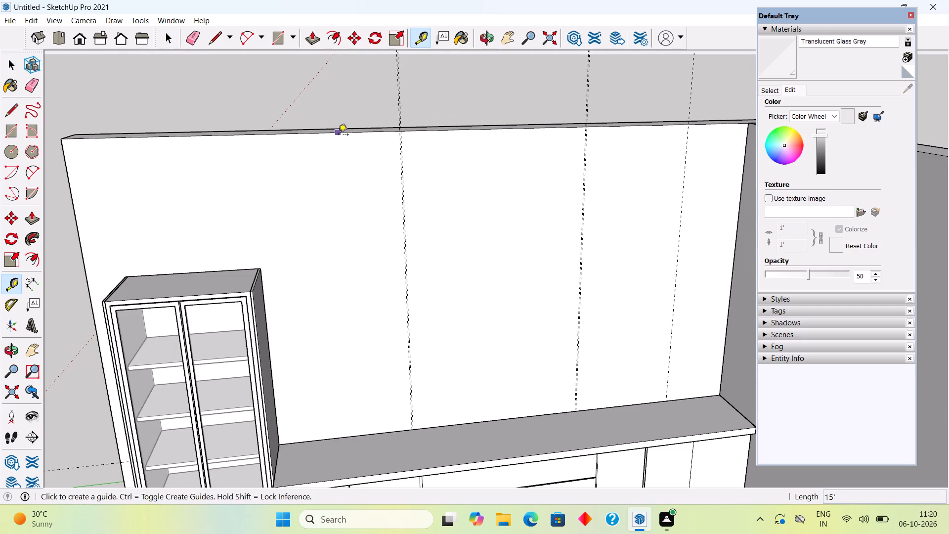
{"action": "type", "text": "1'"}
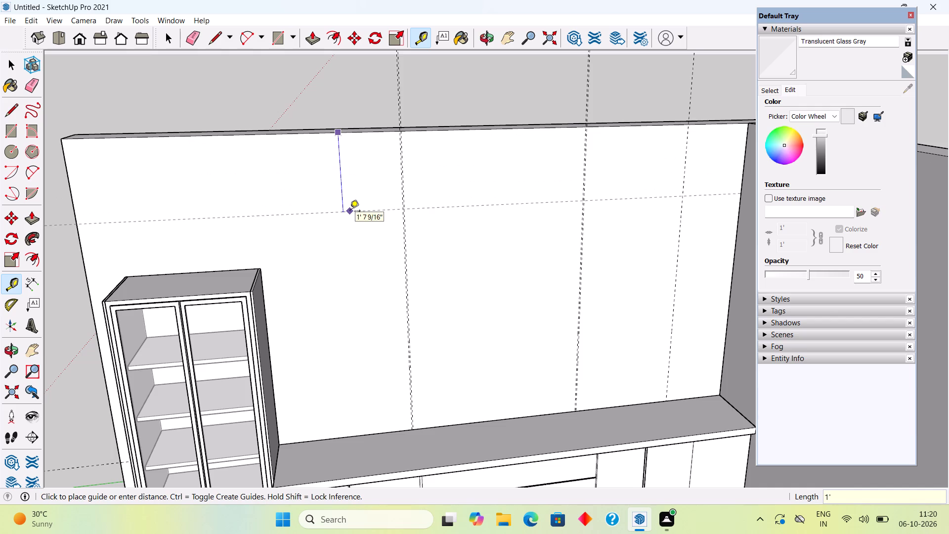
{"action": "key", "text": "Return"}
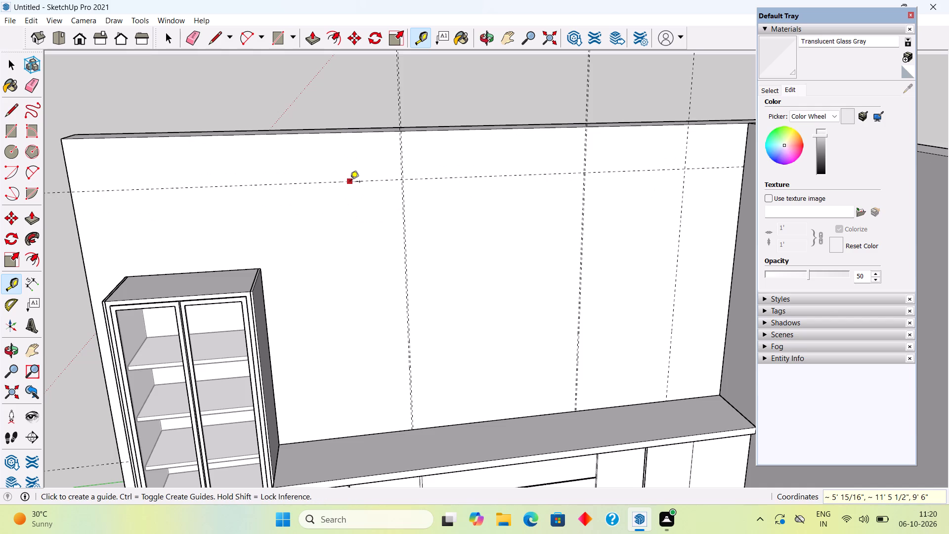
Place a horizontal guide below the upper wall guide, level with the top of the tall cabinet.
{"action": "left_click", "coordinate": [350, 182]}
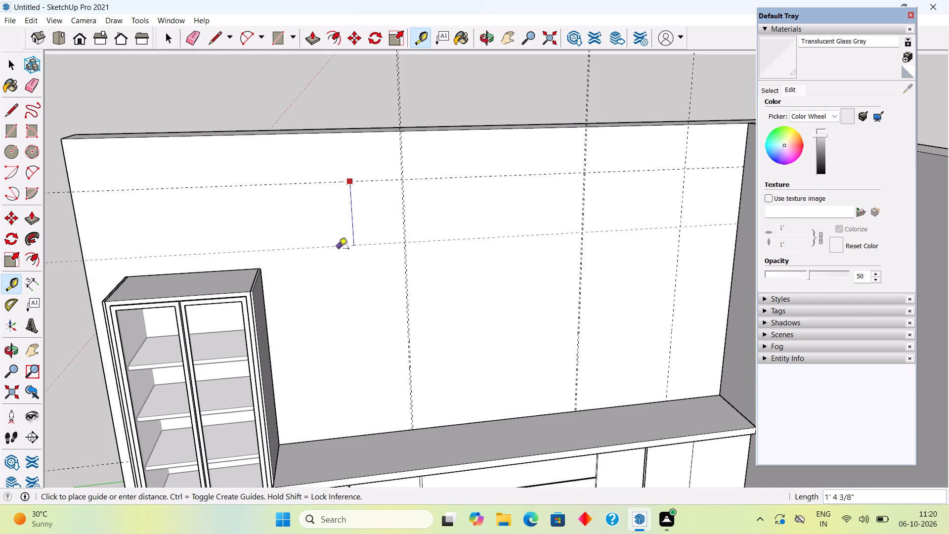
{"action": "left_click", "coordinate": [336, 259]}
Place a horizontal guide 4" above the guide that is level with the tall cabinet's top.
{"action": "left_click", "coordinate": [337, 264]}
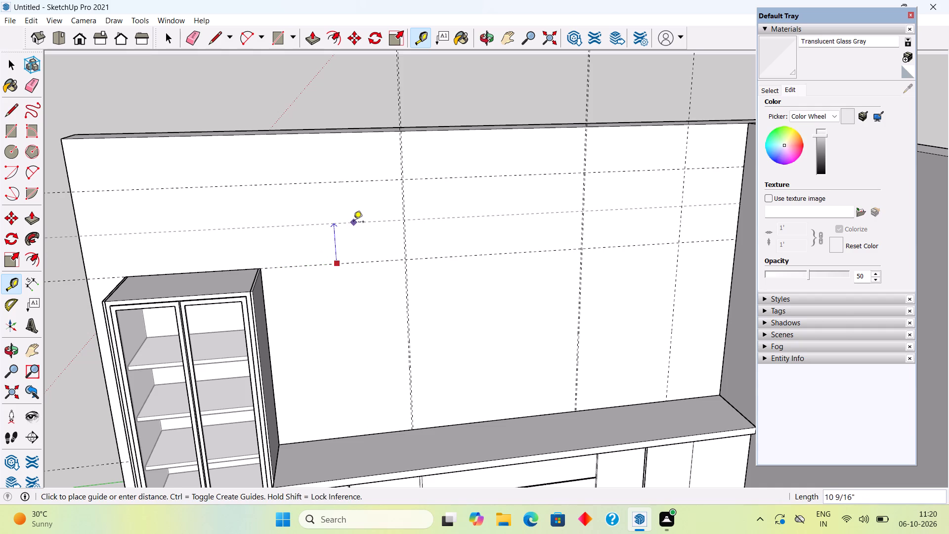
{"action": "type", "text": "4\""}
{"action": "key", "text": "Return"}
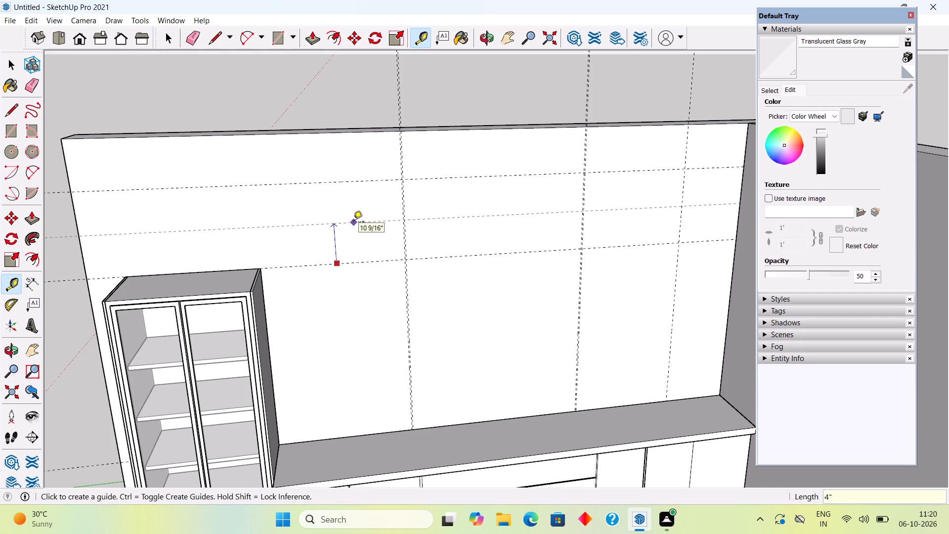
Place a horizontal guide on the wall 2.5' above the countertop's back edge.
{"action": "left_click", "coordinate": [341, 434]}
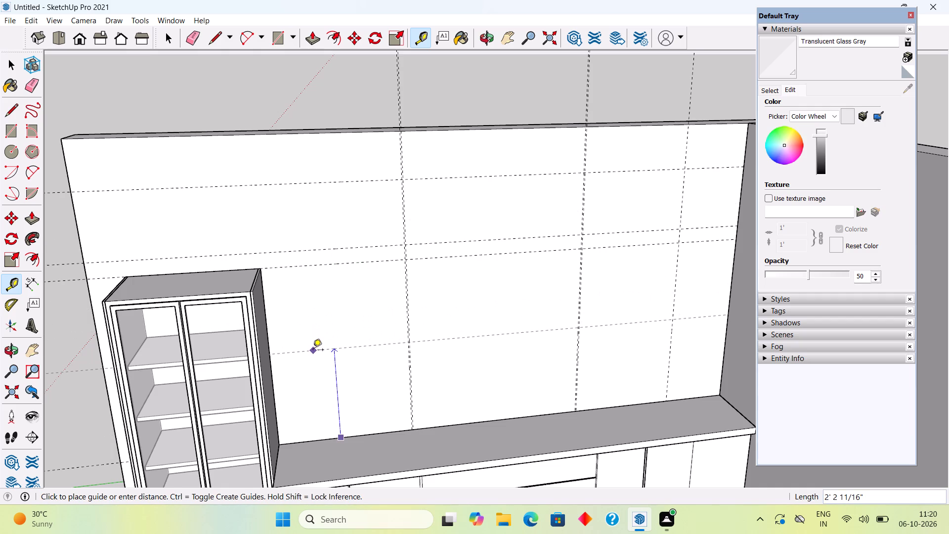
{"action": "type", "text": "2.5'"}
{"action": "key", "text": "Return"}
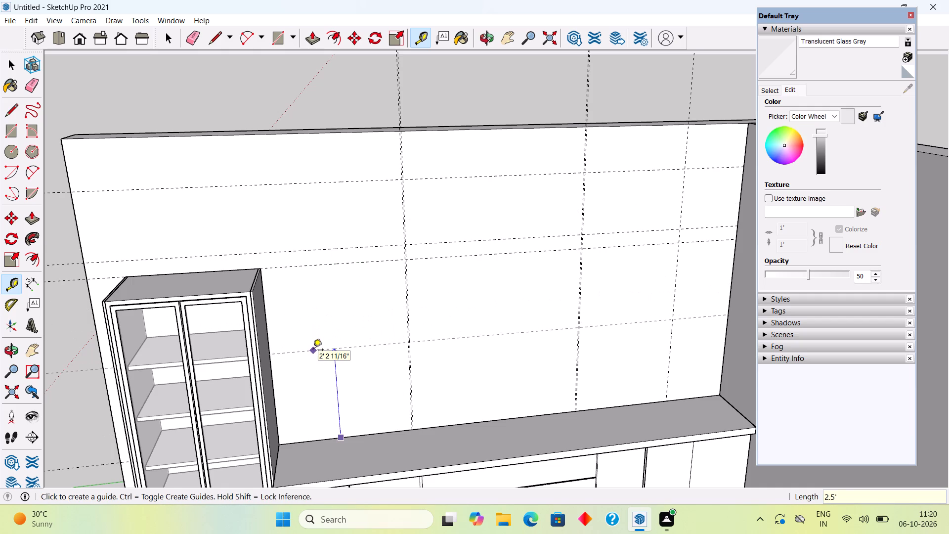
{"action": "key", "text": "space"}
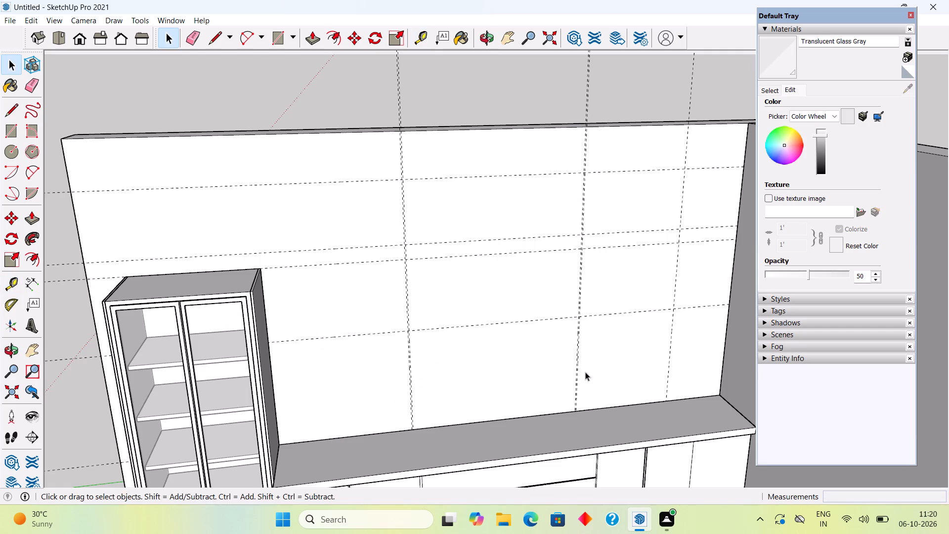
Examine the guide layout on the wall above the countertop and beside the tall cabinet.
{"action": "middle_click_drag", "start_coordinate": [574, 359], "coordinate": [510, 243]}
{"action": "scroll", "coordinate": [493, 332], "scroll_direction": "up", "scroll_amount": 3}
{"action": "middle_click_drag", "start_coordinate": [394, 318], "coordinate": [408, 339]}
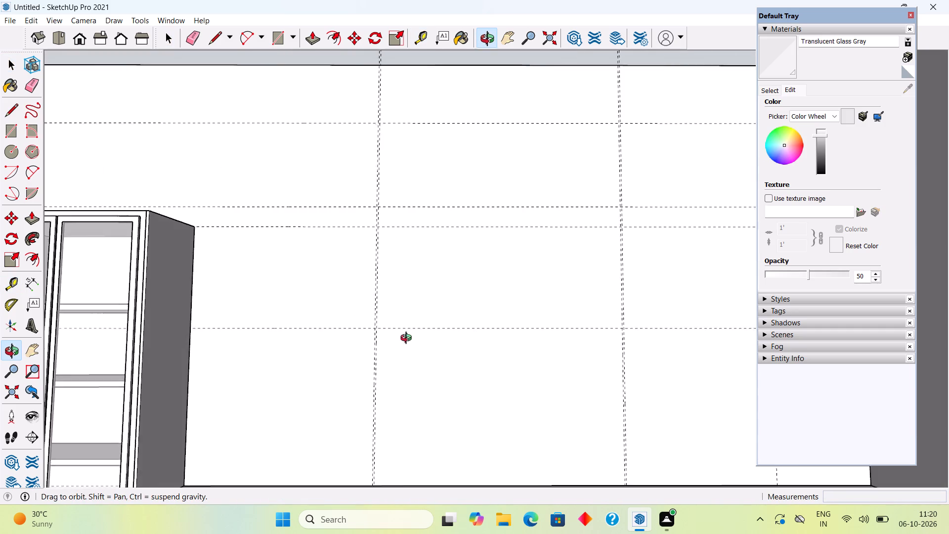
{"action": "middle_click_drag", "start_coordinate": [408, 339], "coordinate": [247, 440]}
{"action": "scroll", "coordinate": [252, 439], "scroll_direction": "up", "scroll_amount": 4}
{"action": "scroll", "coordinate": [255, 408], "scroll_direction": "down", "scroll_amount": 2}
{"action": "middle_click_drag", "start_coordinate": [386, 304], "coordinate": [351, 313]}
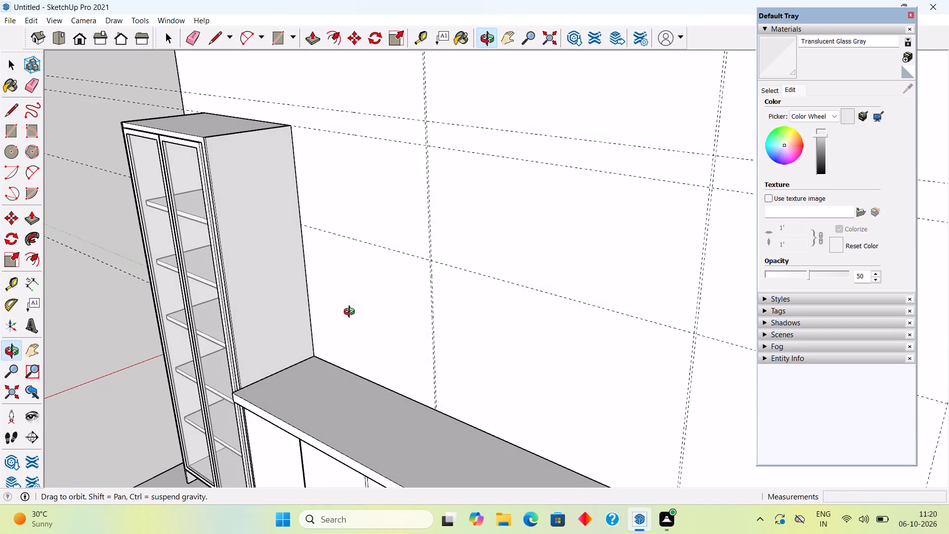
{"action": "middle_click_drag", "start_coordinate": [351, 313], "coordinate": [351, 313]}
{"action": "key", "text": "r"}
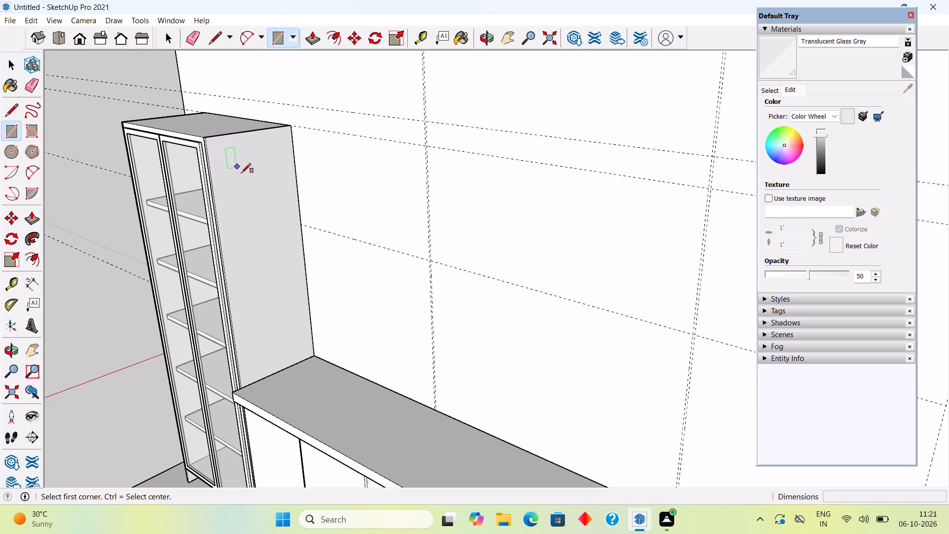
{"action": "key", "text": "space"}
{"action": "middle_click_drag", "start_coordinate": [320, 239], "coordinate": [407, 201]}
{"action": "scroll", "coordinate": [407, 201], "scroll_direction": "down", "scroll_amount": 7}
{"action": "middle_click_drag", "start_coordinate": [461, 236], "coordinate": [554, 223]}
{"action": "scroll", "coordinate": [431, 206], "scroll_direction": "up", "scroll_amount": 4}
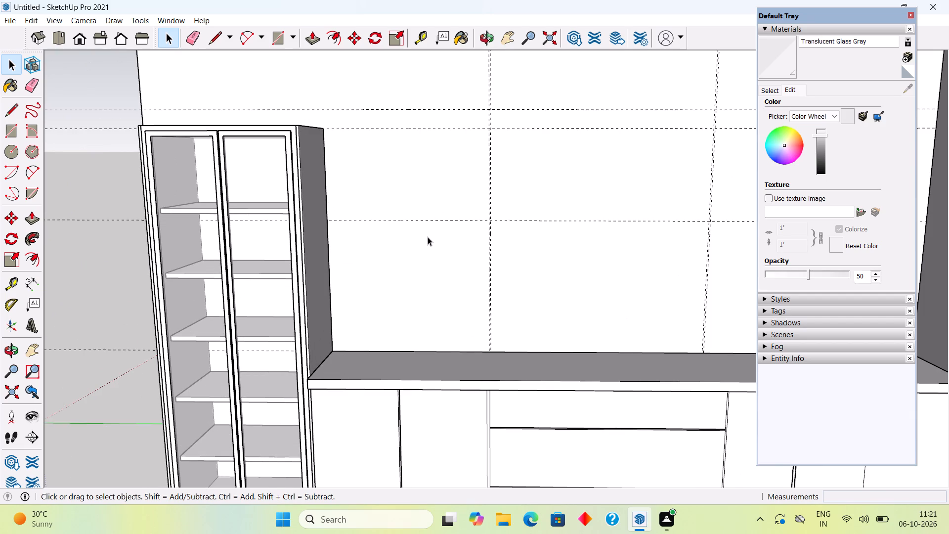
{"action": "middle_click_drag", "start_coordinate": [427, 243], "coordinate": [405, 200]}
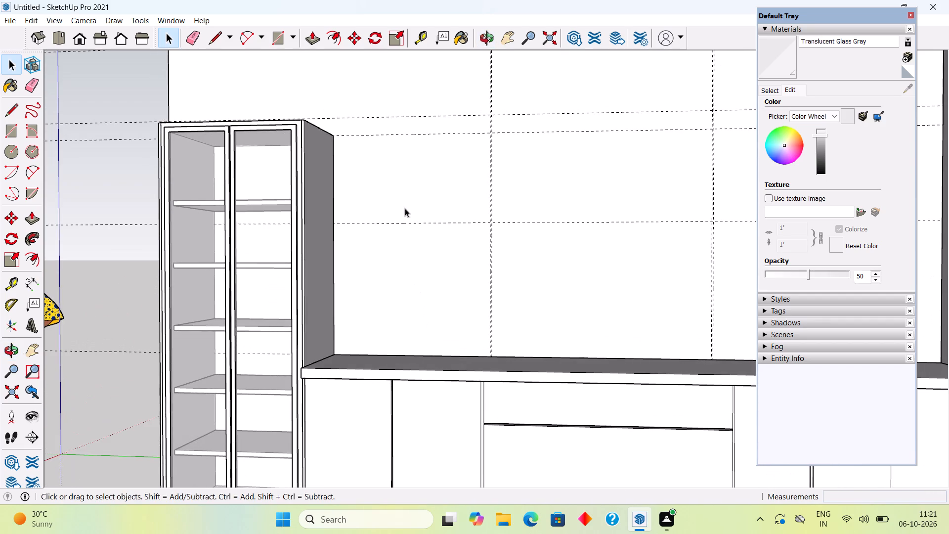
{"action": "scroll", "coordinate": [417, 252], "scroll_direction": "up", "scroll_amount": 2}
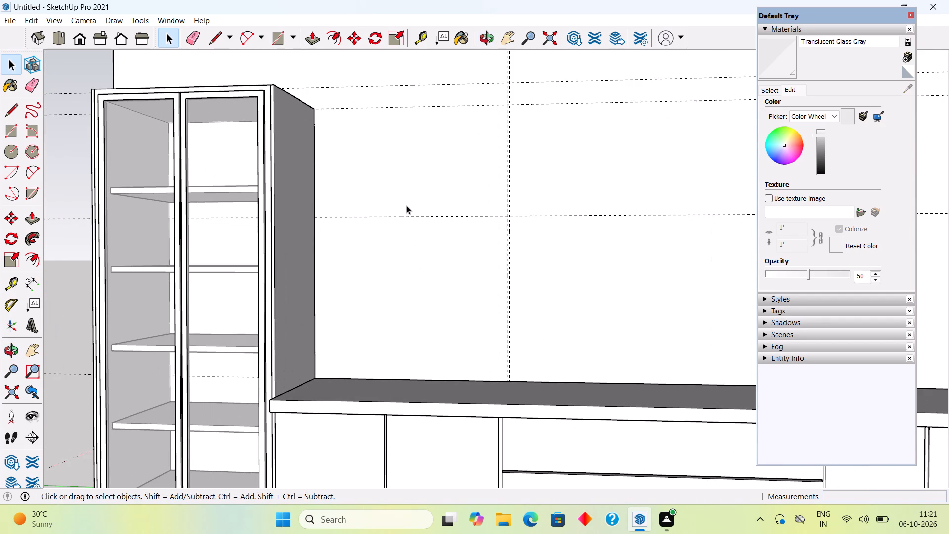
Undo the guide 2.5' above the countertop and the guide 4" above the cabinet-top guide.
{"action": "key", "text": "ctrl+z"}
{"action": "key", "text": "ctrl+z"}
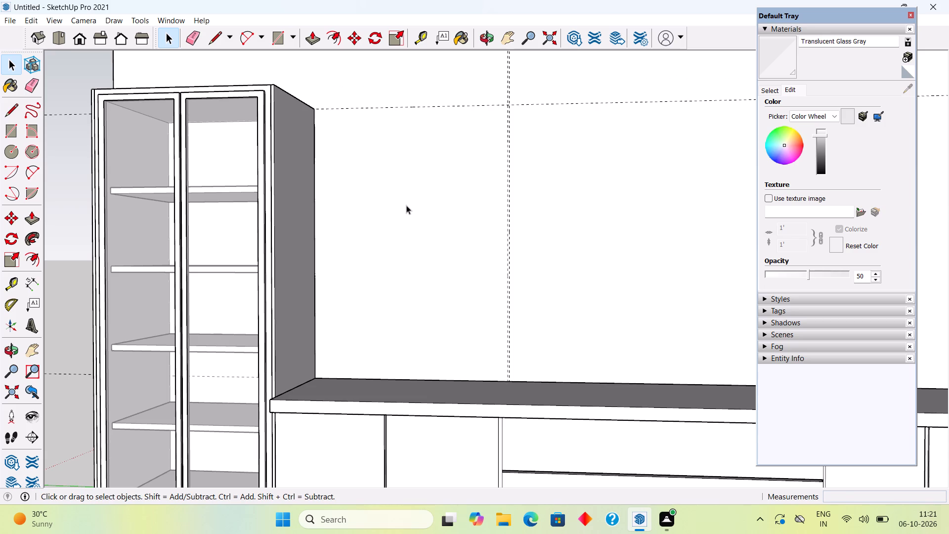
Place a horizontal guide on the wall 2' above the countertop's back edge.
{"action": "key", "text": "t"}
{"action": "left_click", "coordinate": [424, 377]}
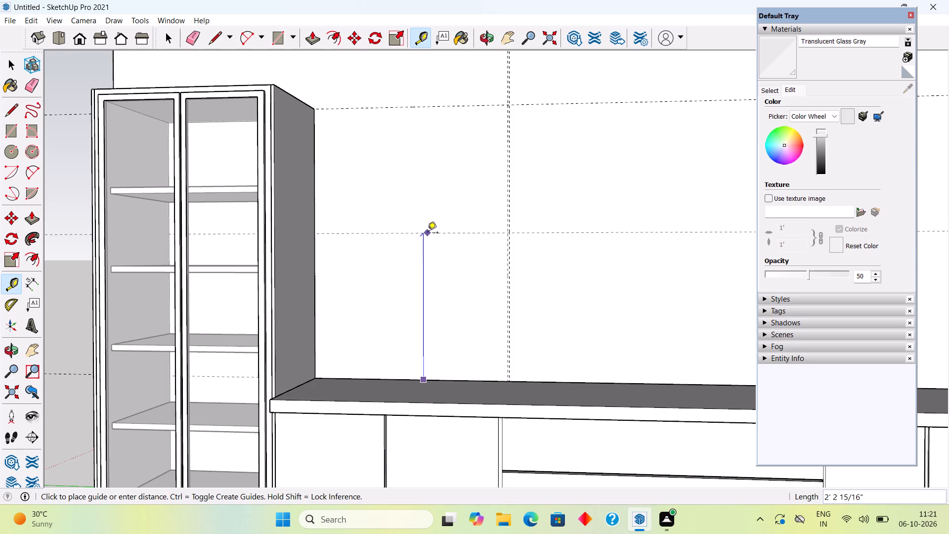
{"action": "type", "text": "2'"}
{"action": "key", "text": "Return"}
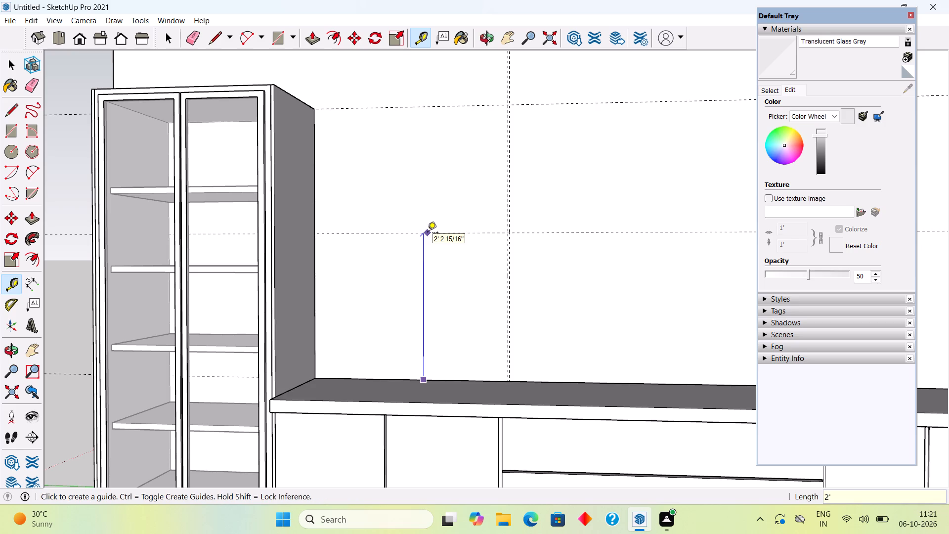
Place a horizontal guide 1.5' above the guide that is 2' above the countertop.
{"action": "left_click", "coordinate": [431, 247]}
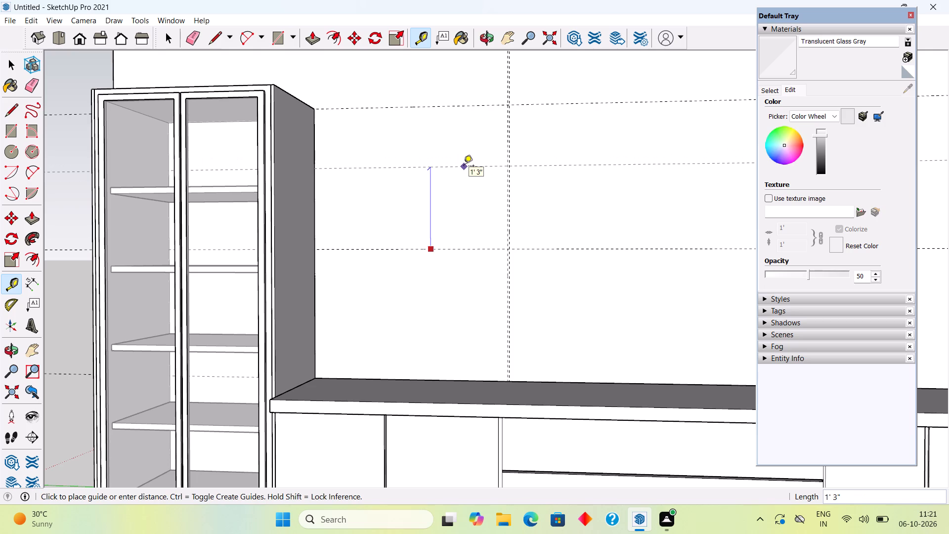
{"action": "type", "text": "1.5'"}
{"action": "key", "text": "Return"}
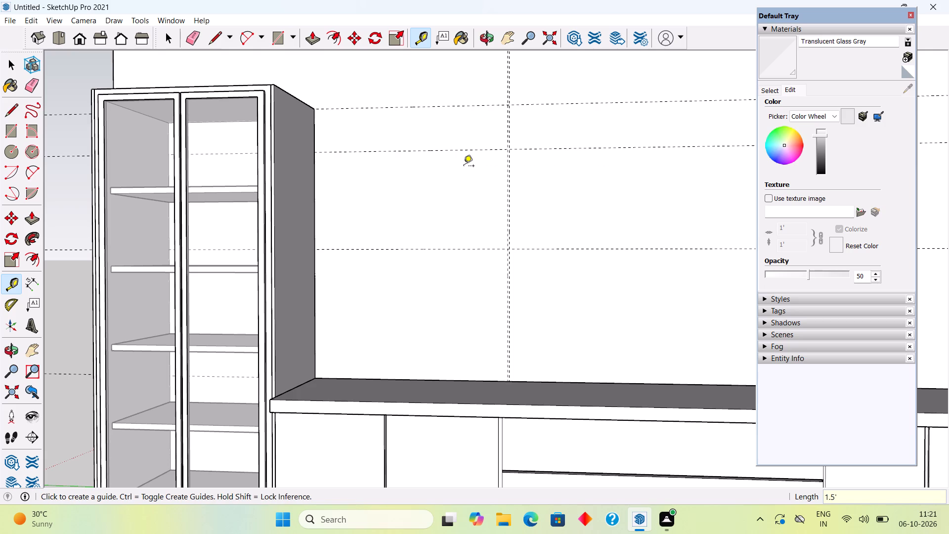
Place a horizontal guide 4' above the guide that is level with the tall cabinet's top.
{"action": "middle_click_drag", "start_coordinate": [467, 184], "coordinate": [538, 349]}
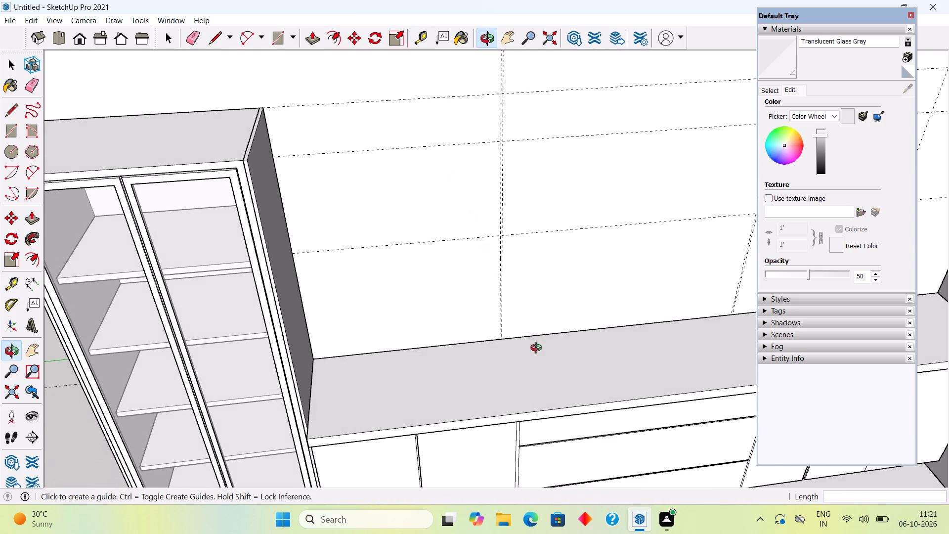
{"action": "key", "text": "space"}
{"action": "left_click", "coordinate": [268, 310]}
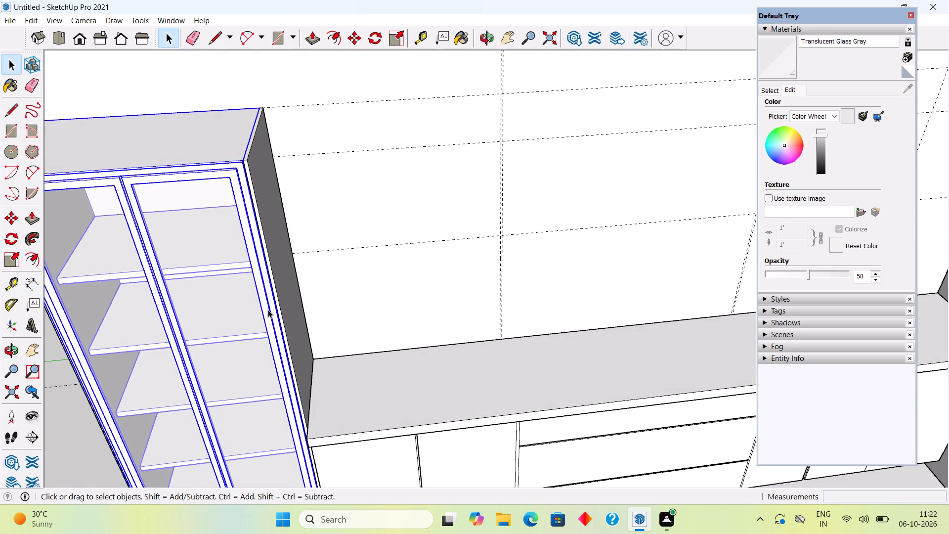
{"action": "key", "text": "t"}
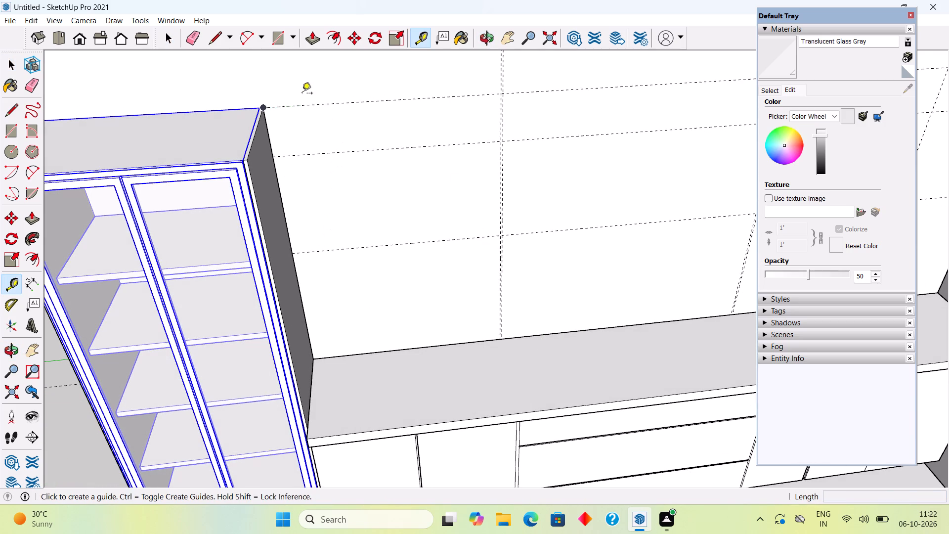
{"action": "left_click", "coordinate": [310, 107]}
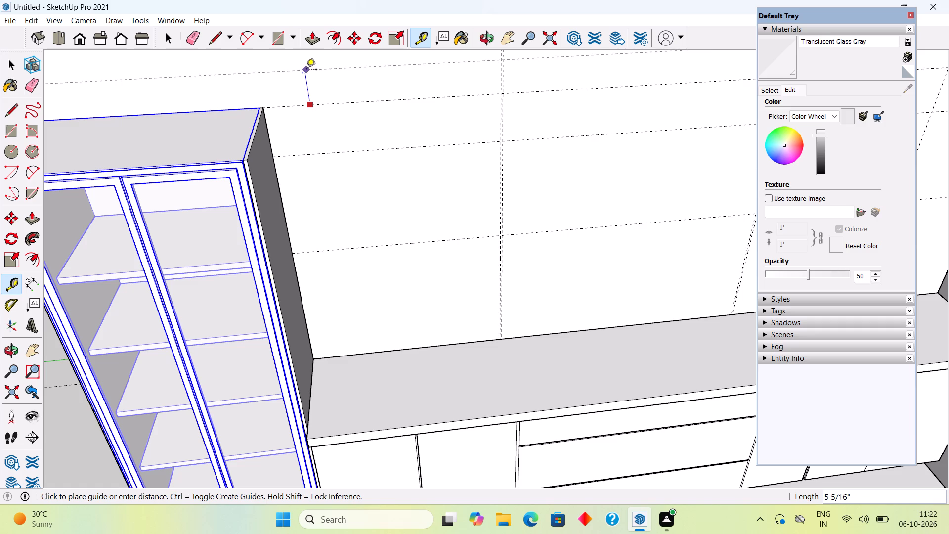
{"action": "type", "text": "4'"}
{"action": "key", "text": "Return"}
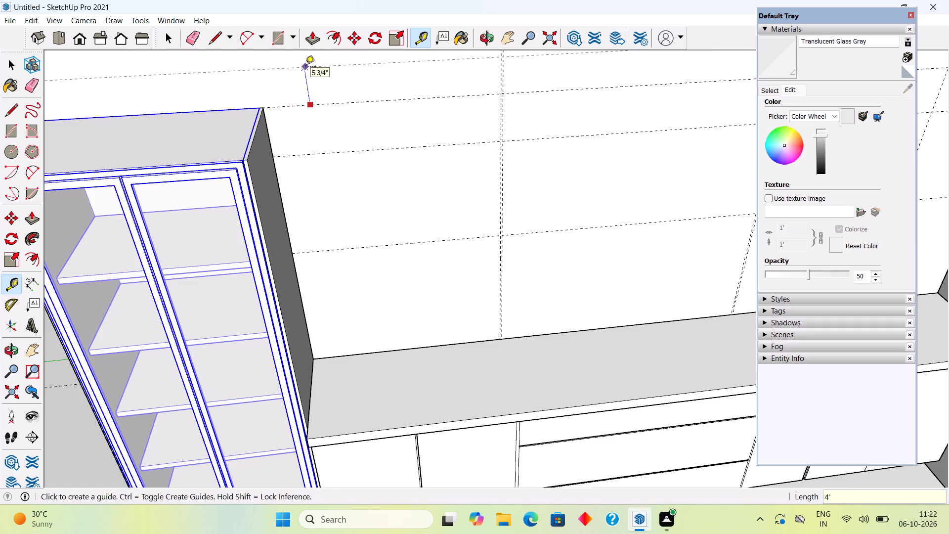
{"action": "key", "text": "z"}
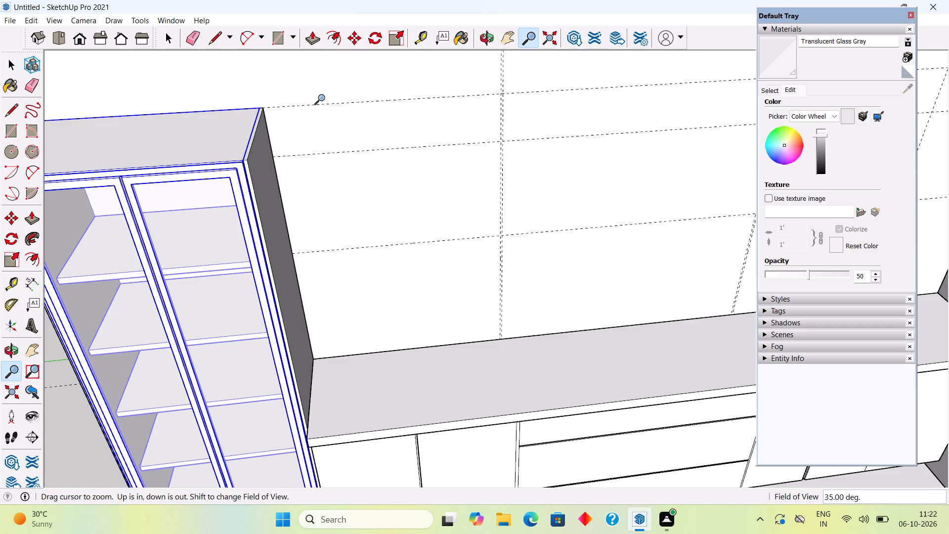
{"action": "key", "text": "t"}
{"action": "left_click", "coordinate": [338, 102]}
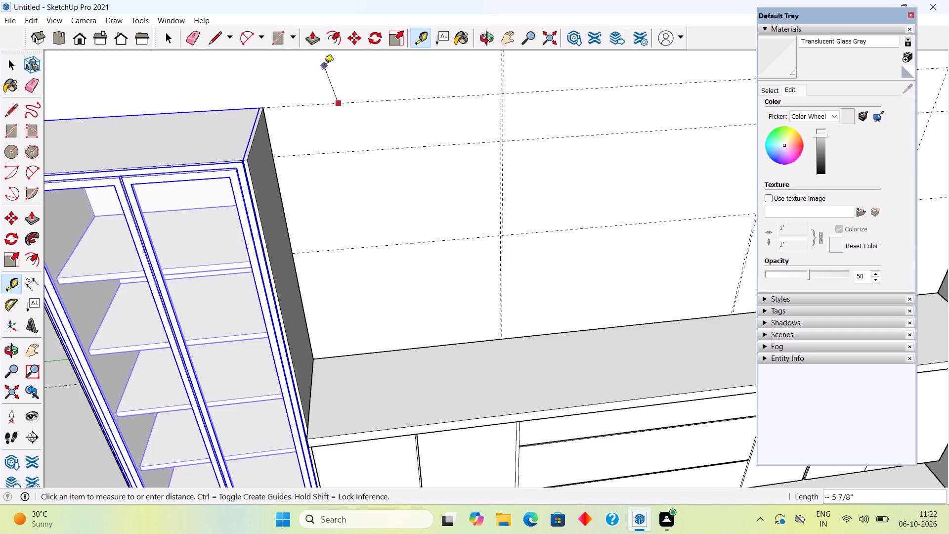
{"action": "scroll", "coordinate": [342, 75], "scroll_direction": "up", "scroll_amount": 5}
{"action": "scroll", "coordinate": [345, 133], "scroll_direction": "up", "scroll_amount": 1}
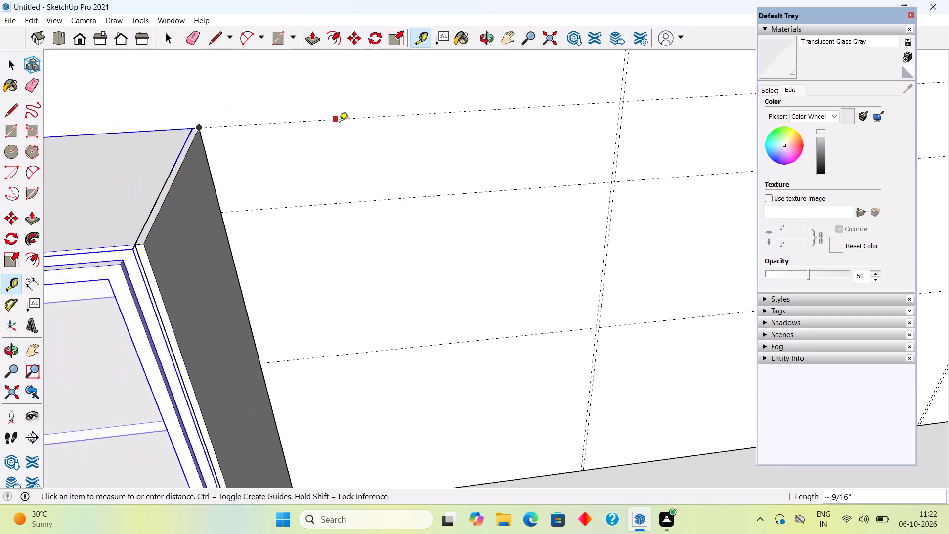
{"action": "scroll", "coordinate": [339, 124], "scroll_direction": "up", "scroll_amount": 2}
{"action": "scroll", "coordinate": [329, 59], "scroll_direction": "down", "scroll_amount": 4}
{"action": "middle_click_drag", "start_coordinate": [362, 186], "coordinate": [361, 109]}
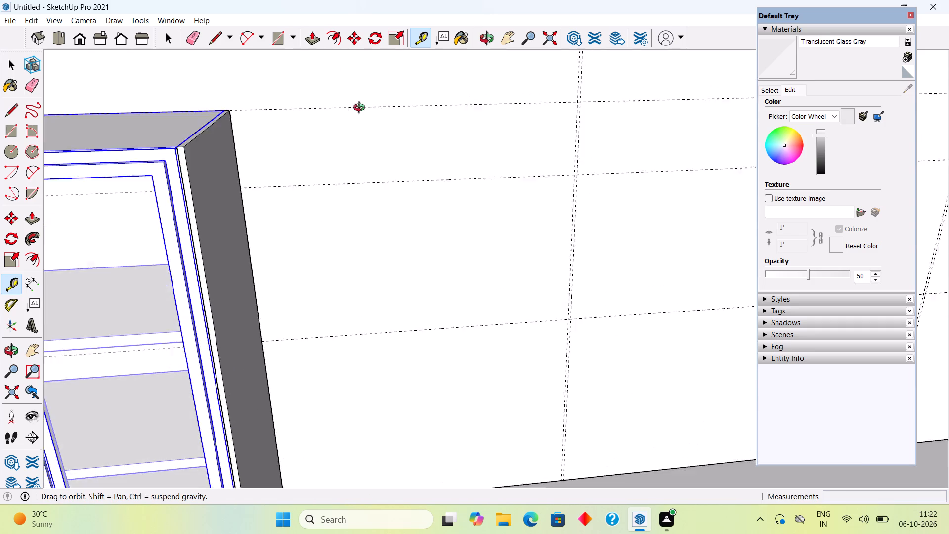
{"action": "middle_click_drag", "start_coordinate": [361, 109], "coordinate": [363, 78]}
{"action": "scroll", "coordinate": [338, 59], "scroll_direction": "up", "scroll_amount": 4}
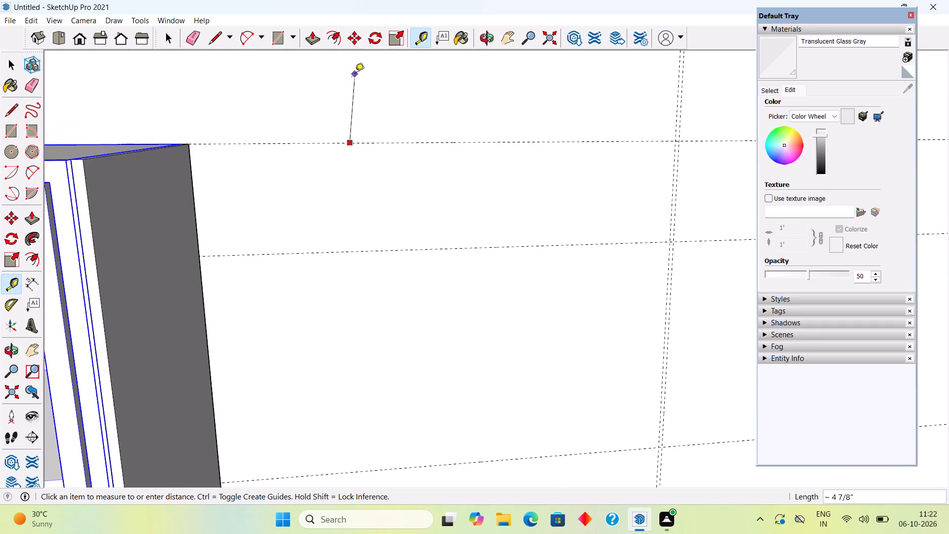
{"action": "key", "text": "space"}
Place a horizontal guide 4" above the guide that is level with the tall cabinet's top.
{"action": "type", "text": "t"}
{"action": "left_click", "coordinate": [385, 142]}
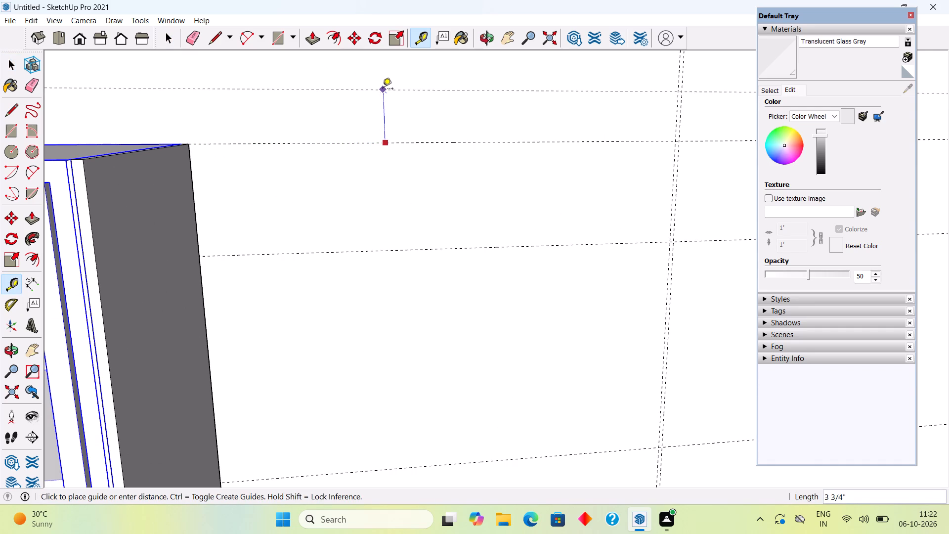
{"action": "type", "text": "4\""}
{"action": "key", "text": "Return"}
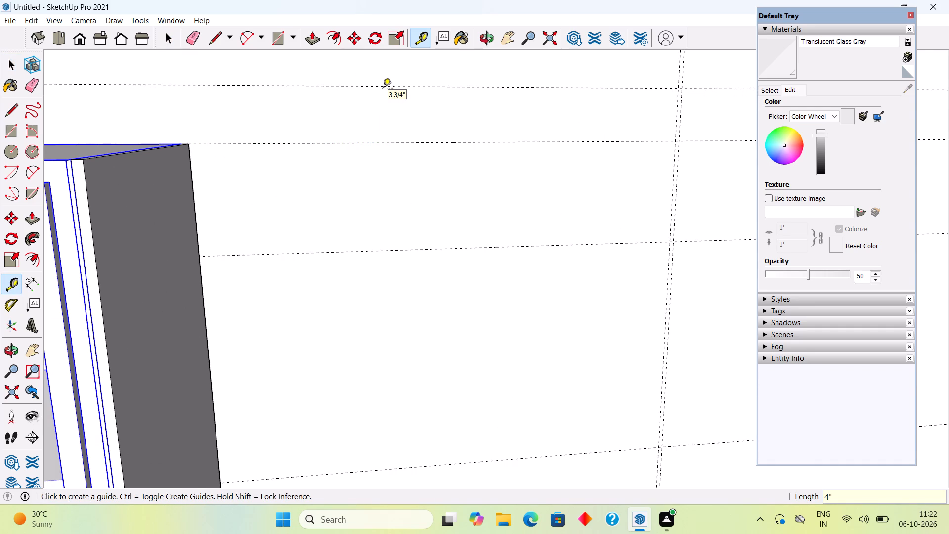
Scale the selected tall cabinet body, with its doors and shelves, upward to the guide 4" above its top.
{"action": "scroll", "coordinate": [392, 100], "scroll_direction": "down", "scroll_amount": 10}
{"action": "key", "text": "space"}
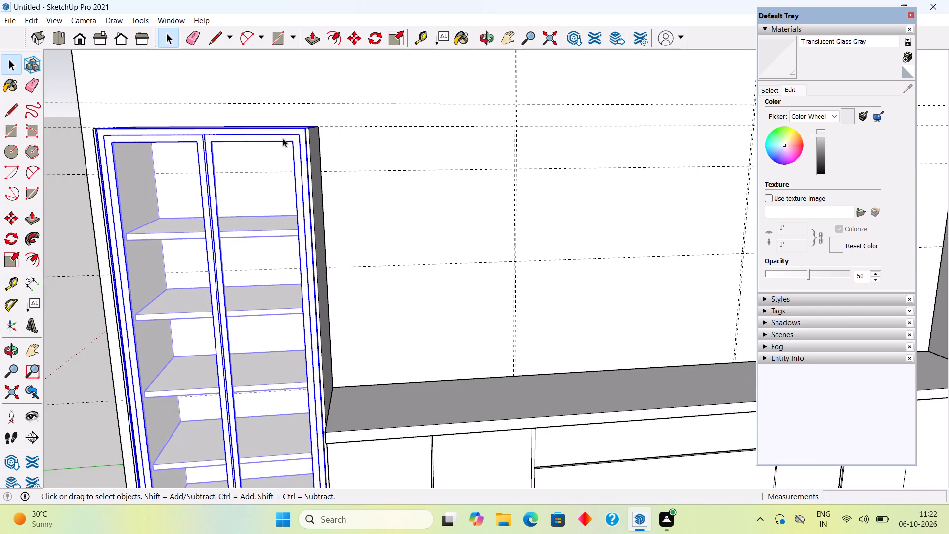
{"action": "middle_click_drag", "start_coordinate": [283, 163], "coordinate": [294, 263]}
{"action": "scroll", "coordinate": [295, 250], "scroll_direction": "down", "scroll_amount": 1}
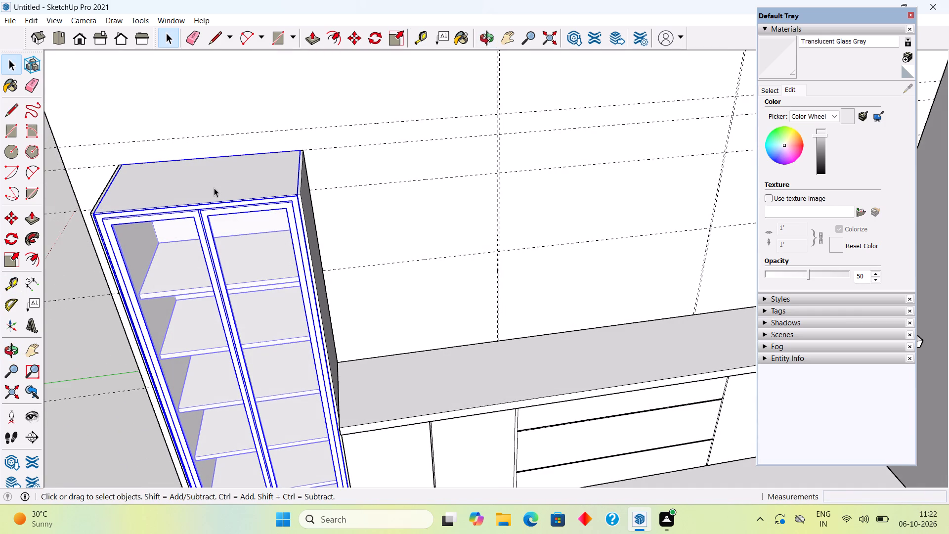
{"action": "key", "text": "s"}
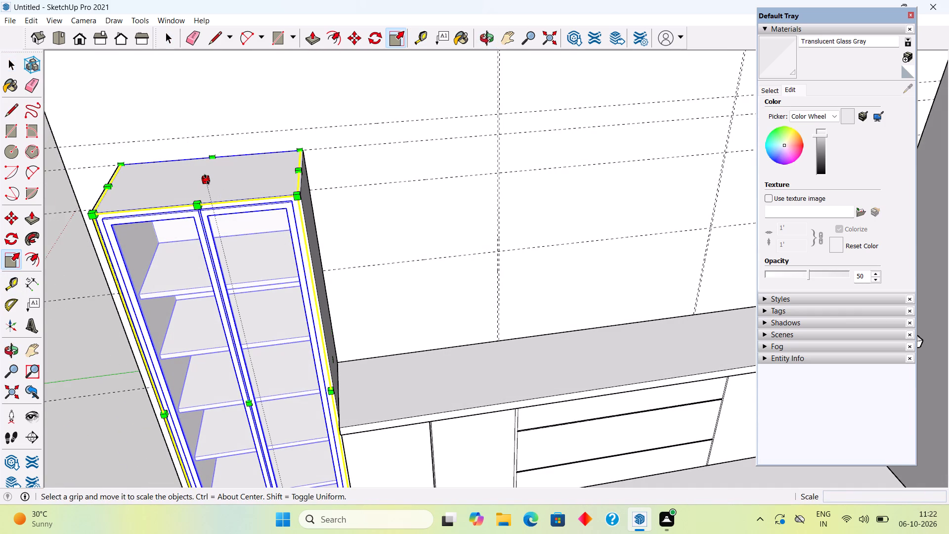
{"action": "left_click", "coordinate": [207, 179]}
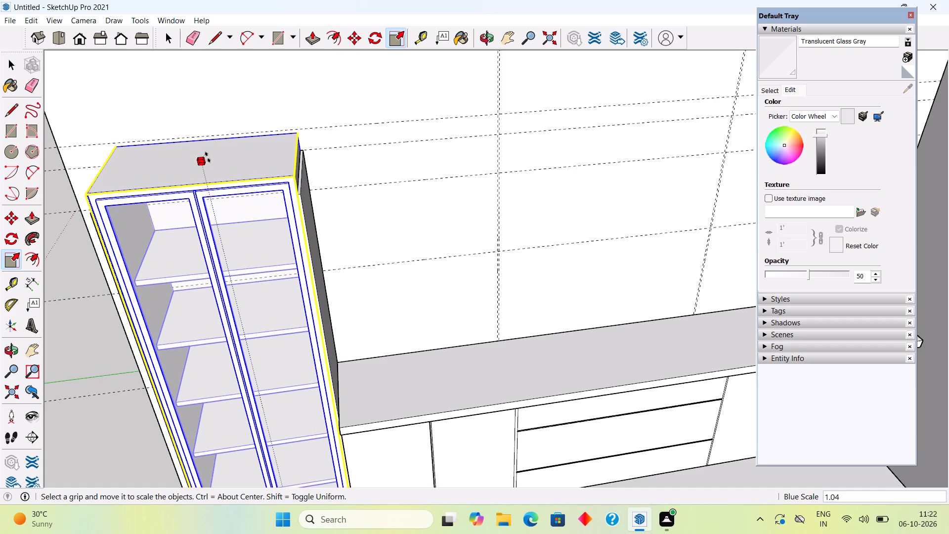
{"action": "left_click", "coordinate": [210, 153]}
{"action": "middle_click_drag", "start_coordinate": [345, 268], "coordinate": [468, 237]}
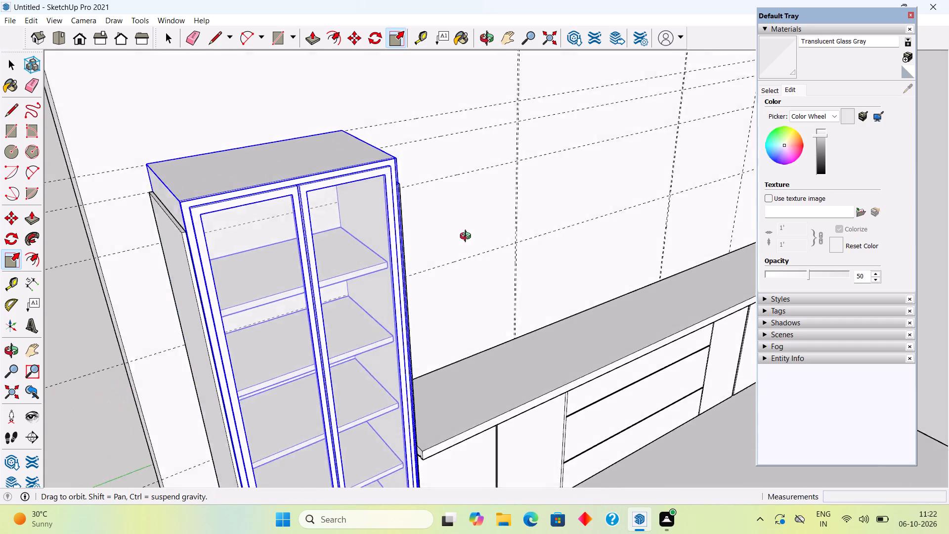
{"action": "middle_click_drag", "start_coordinate": [468, 237], "coordinate": [458, 197]}
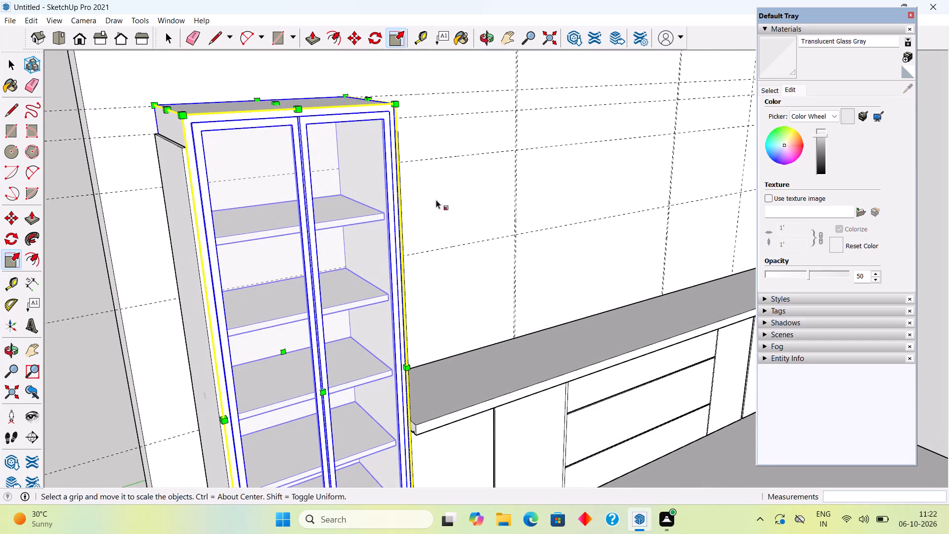
{"action": "key", "text": "space"}
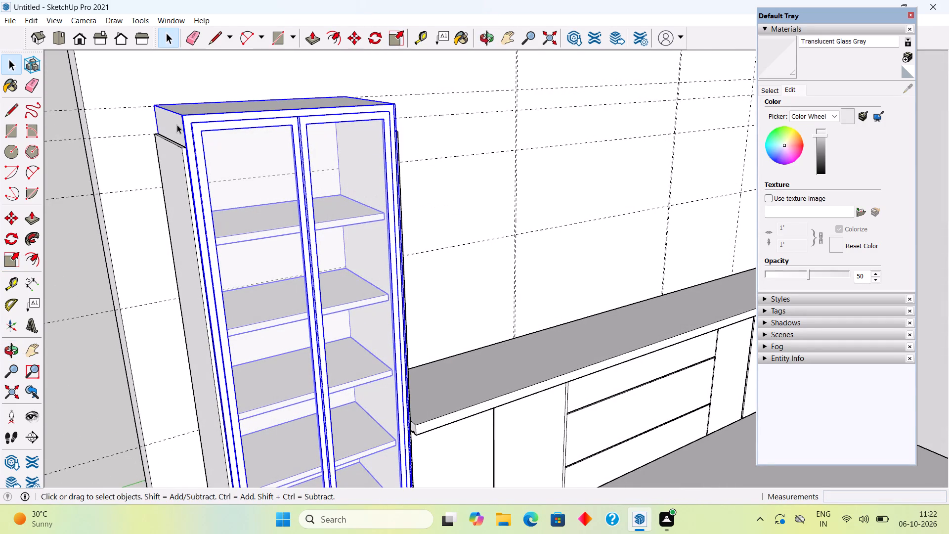
Push/pull the top face of the tall cabinet's outer side panel, away from the countertop, up to the scaled cabinet's top.
{"action": "middle_click_drag", "start_coordinate": [174, 155], "coordinate": [197, 227]}
{"action": "scroll", "coordinate": [166, 257], "scroll_direction": "up", "scroll_amount": 5}
{"action": "triple_click", "coordinate": [166, 257]}
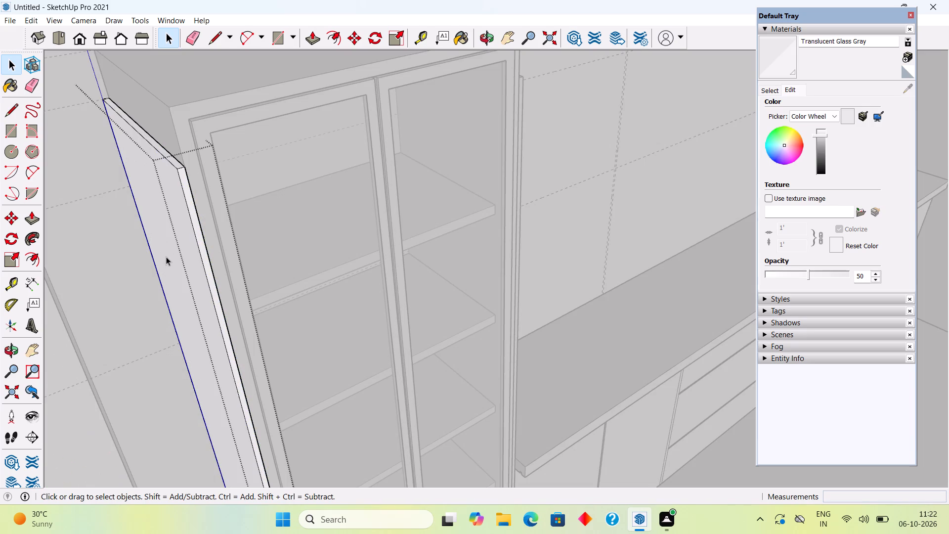
{"action": "key", "text": "p"}
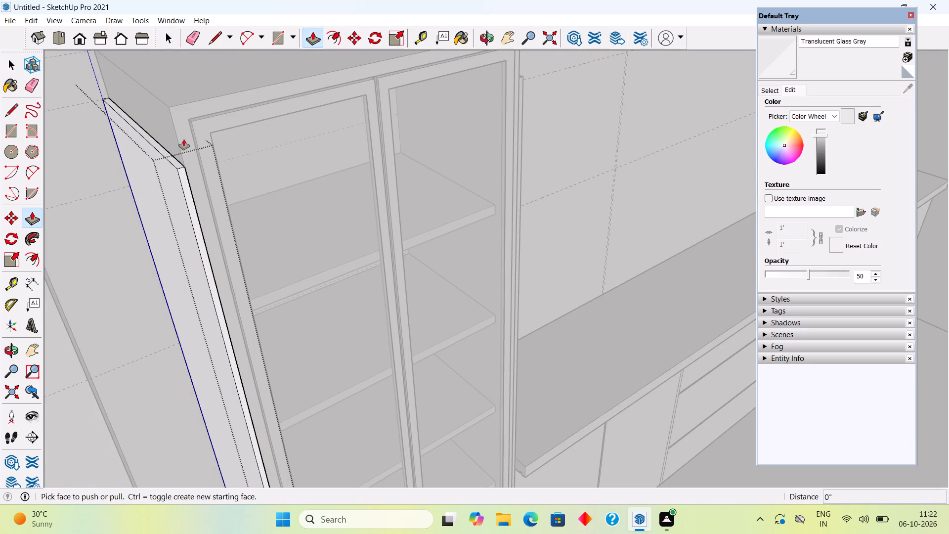
{"action": "left_click", "coordinate": [173, 156]}
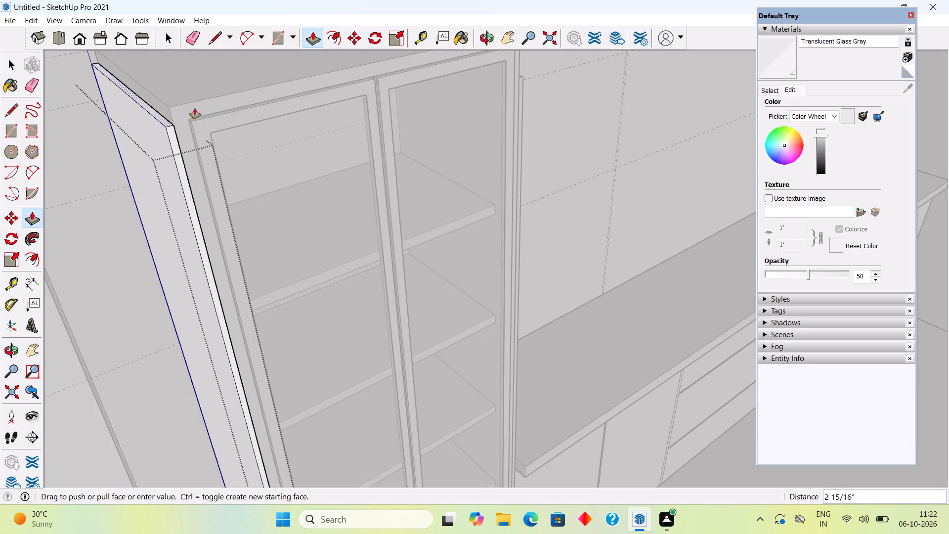
{"action": "left_click", "coordinate": [224, 95]}
Push/pull the top face of the tall cabinet's side panel next to the countertop up about 4 1/8" to the cabinet's top.
{"action": "middle_click_drag", "start_coordinate": [399, 336], "coordinate": [166, 341]}
{"action": "scroll", "coordinate": [166, 341], "scroll_direction": "down", "scroll_amount": 8}
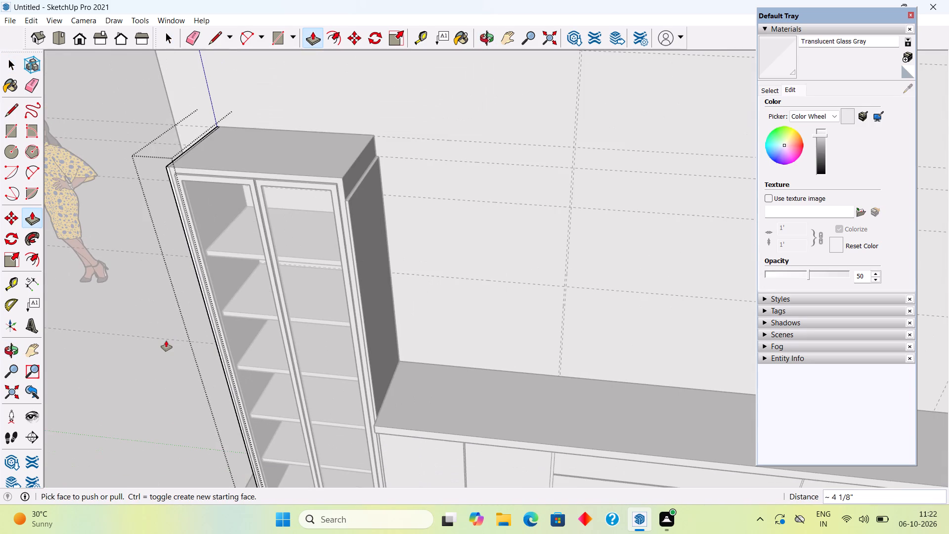
{"action": "key", "text": "space"}
{"action": "left_click", "coordinate": [359, 278]}
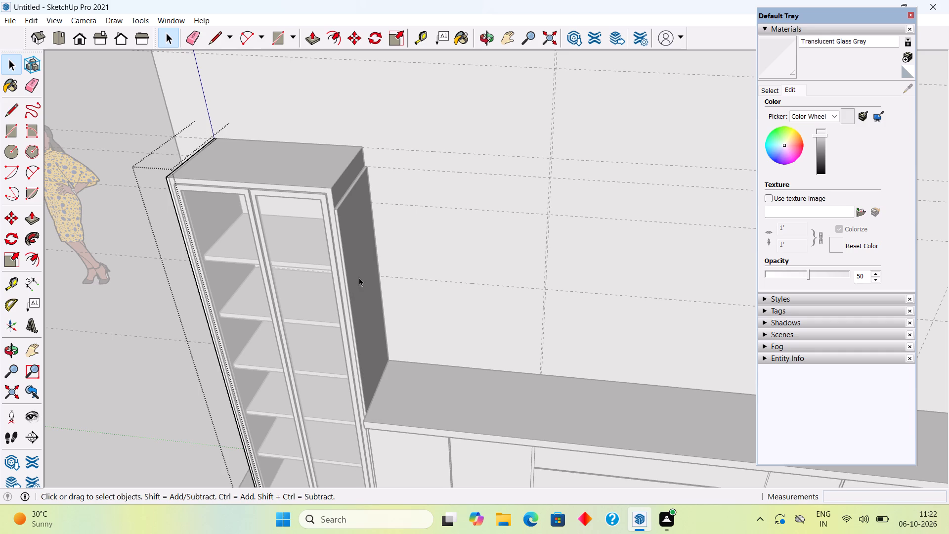
{"action": "double_click", "coordinate": [359, 277]}
{"action": "key", "text": "p"}
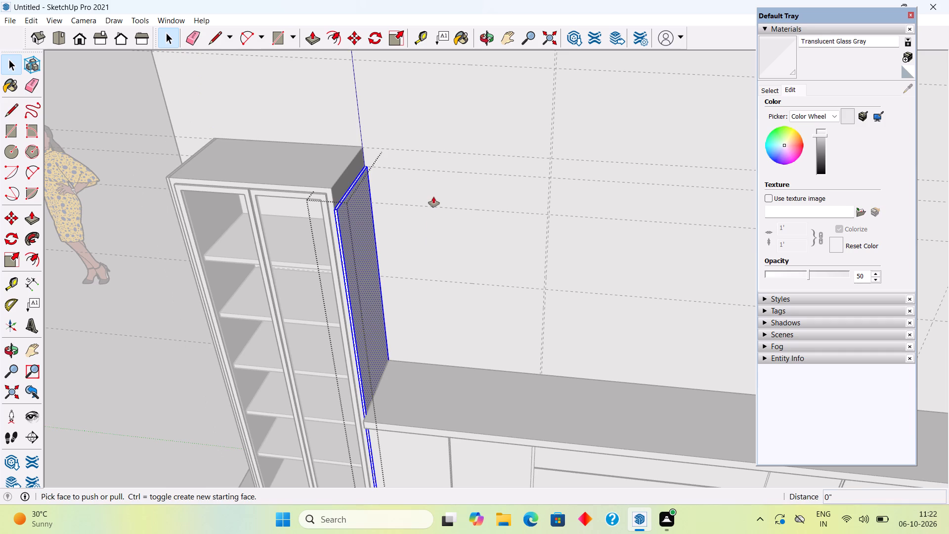
{"action": "scroll", "coordinate": [348, 196], "scroll_direction": "up", "scroll_amount": 6}
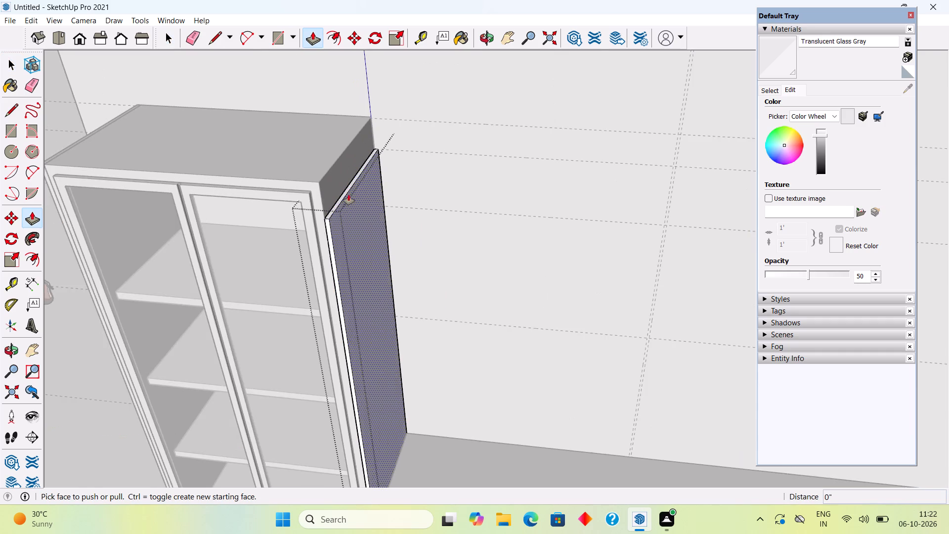
{"action": "scroll", "coordinate": [332, 176], "scroll_direction": "up", "scroll_amount": 5}
{"action": "left_click", "coordinate": [347, 207]}
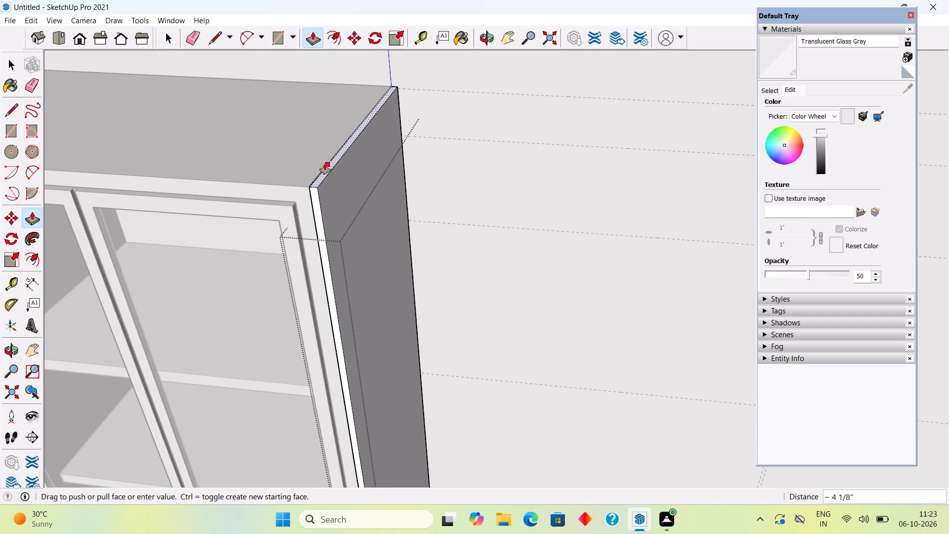
{"action": "left_click", "coordinate": [318, 167]}
{"action": "key", "text": "space"}
{"action": "scroll", "coordinate": [322, 185], "scroll_direction": "down", "scroll_amount": 6}
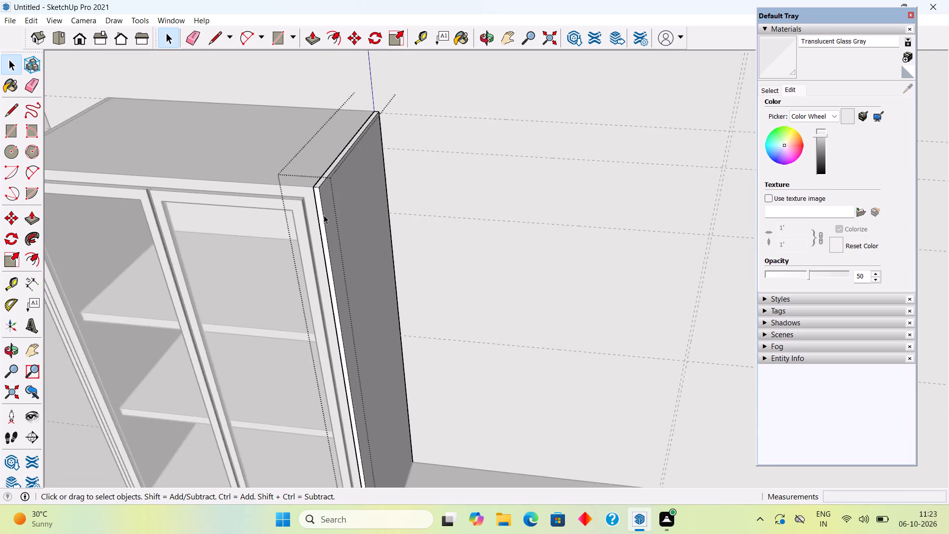
{"action": "scroll", "coordinate": [324, 215], "scroll_direction": "down", "scroll_amount": 16}
{"action": "left_click", "coordinate": [186, 236]}
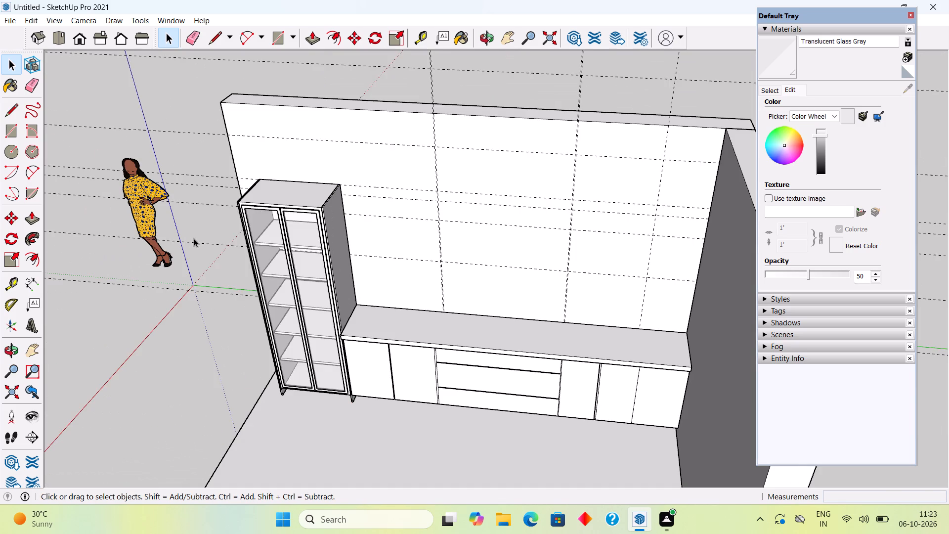
Delete the guide at the tall cabinet's former top and the two horizontal guides below it on the wall.
{"action": "middle_click_drag", "start_coordinate": [404, 279], "coordinate": [447, 112]}
{"action": "middle_click_drag", "start_coordinate": [420, 301], "coordinate": [496, 321]}
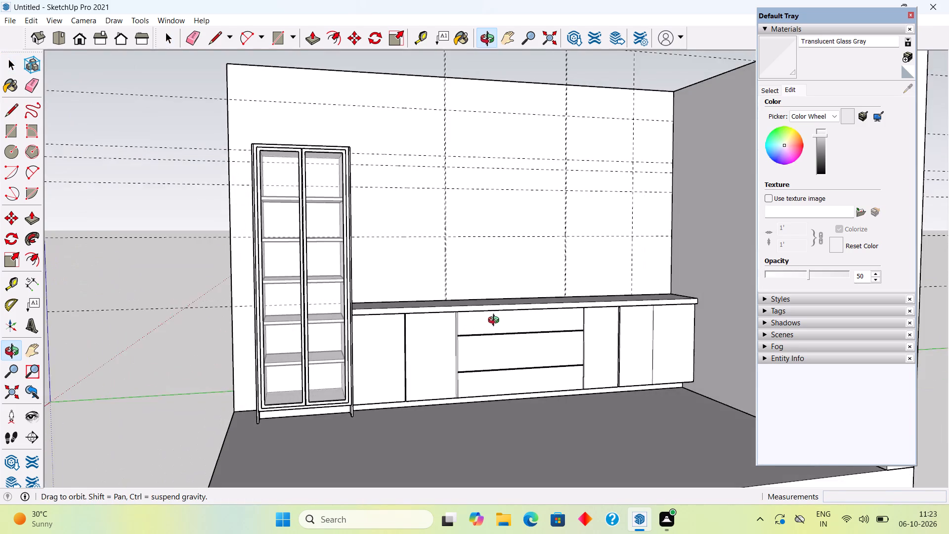
{"action": "middle_click_drag", "start_coordinate": [496, 321], "coordinate": [447, 353]}
{"action": "scroll", "coordinate": [392, 192], "scroll_direction": "up", "scroll_amount": 4}
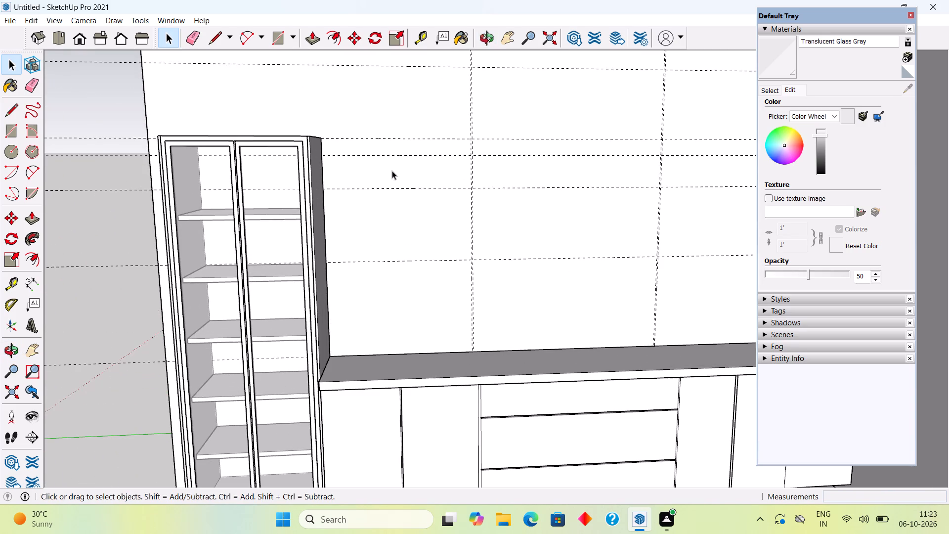
{"action": "left_click", "coordinate": [392, 155]}
{"action": "key", "text": "Delete"}
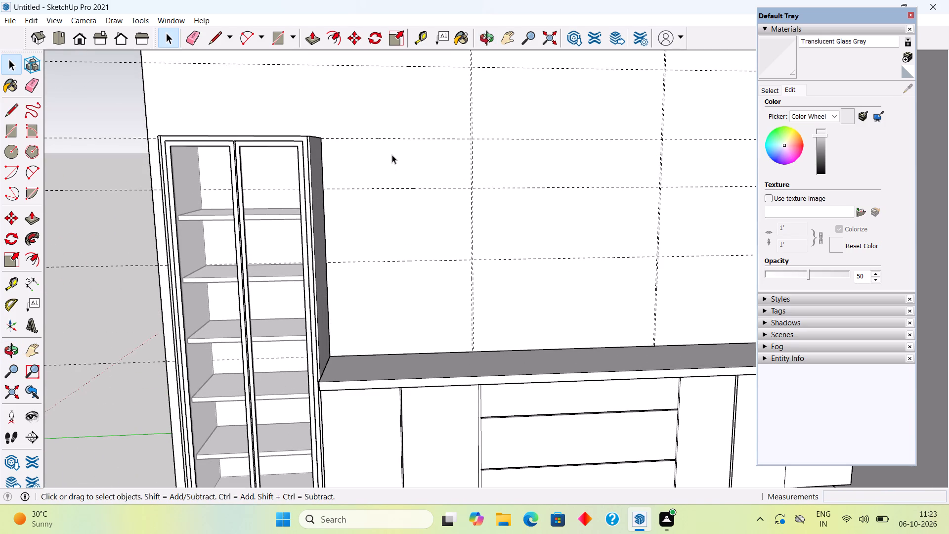
{"action": "left_click", "coordinate": [399, 186]}
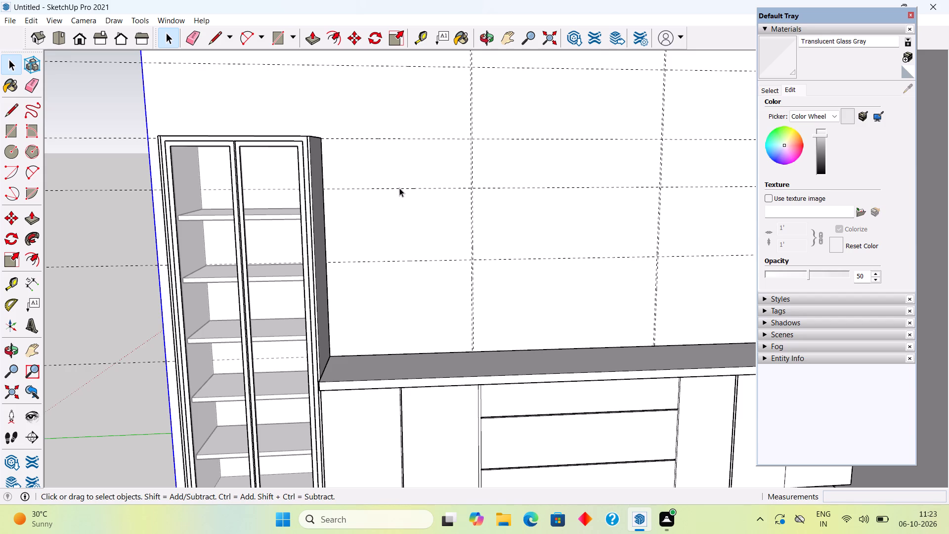
{"action": "left_click", "coordinate": [399, 188]}
{"action": "key", "text": "Delete"}
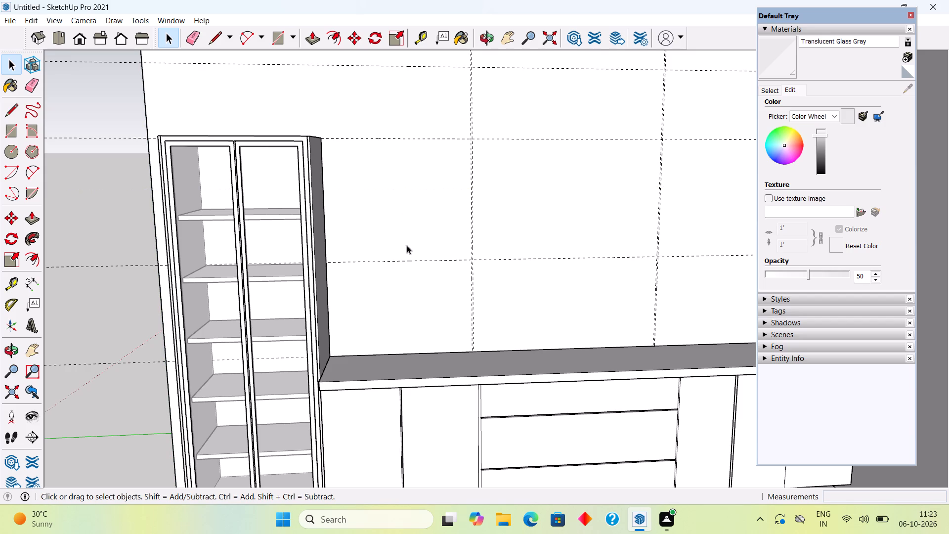
{"action": "left_click", "coordinate": [414, 262]}
{"action": "key", "text": "Delete"}
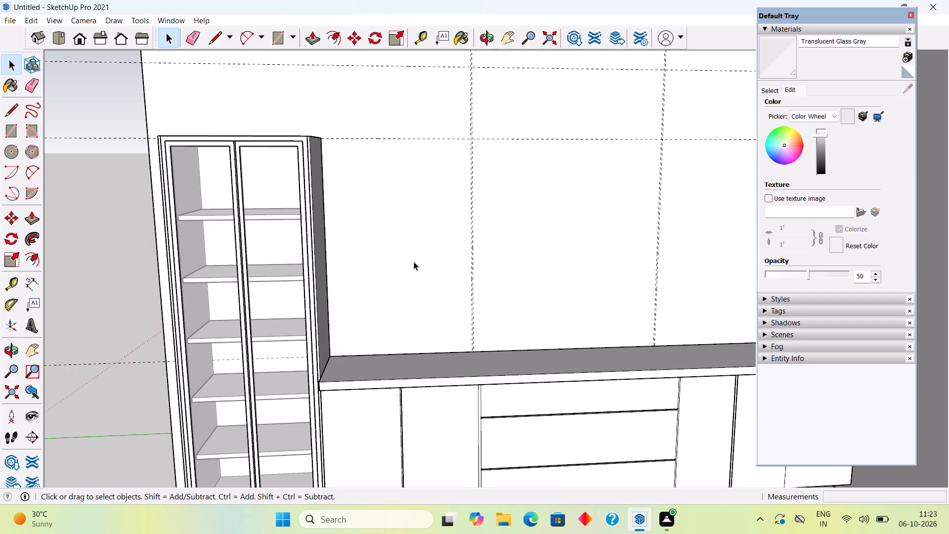
Place a horizontal guide on the wall 2' above the countertop's back edge.
{"action": "key", "text": "t"}
{"action": "left_click", "coordinate": [430, 352]}
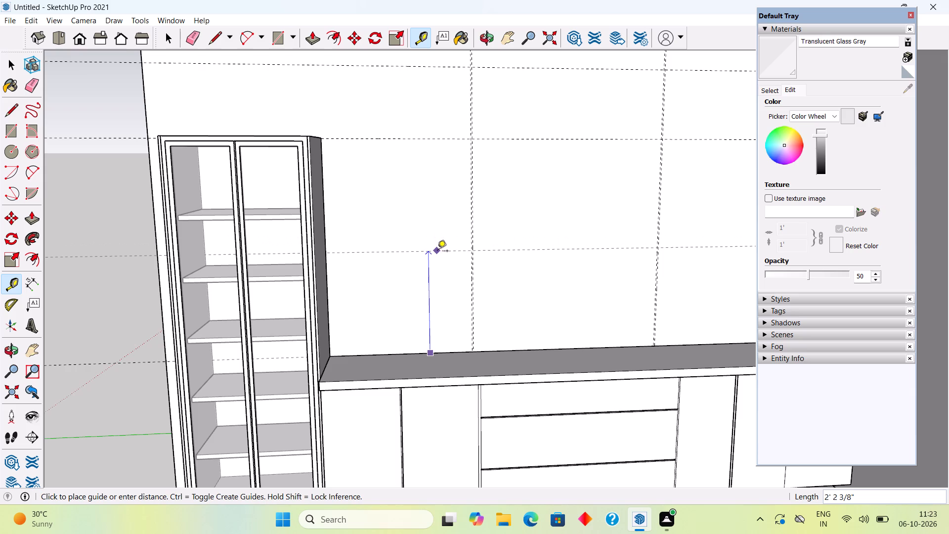
{"action": "type", "text": "2'"}
{"action": "key", "text": "Return"}
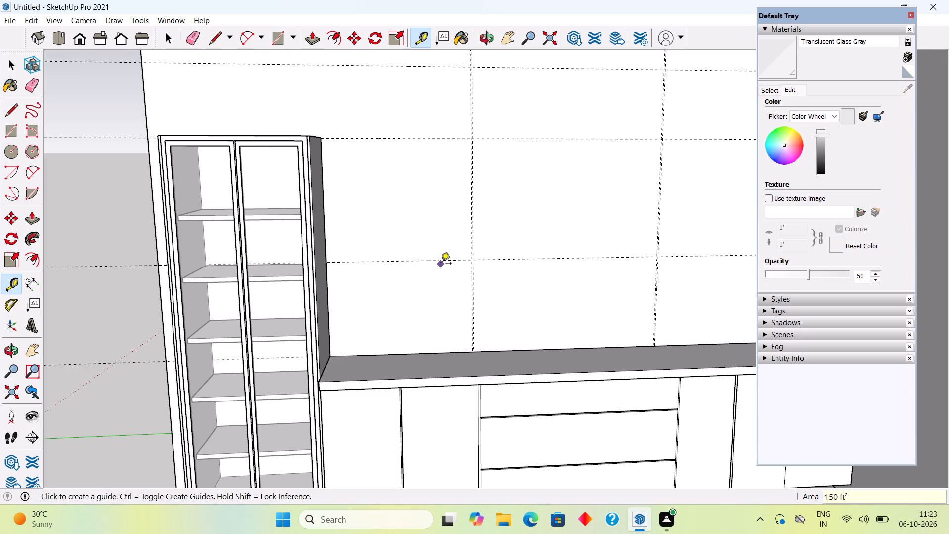
Place a horizontal guide 1'6" above the guide that is 2' above the countertop.
{"action": "left_click", "coordinate": [446, 261]}
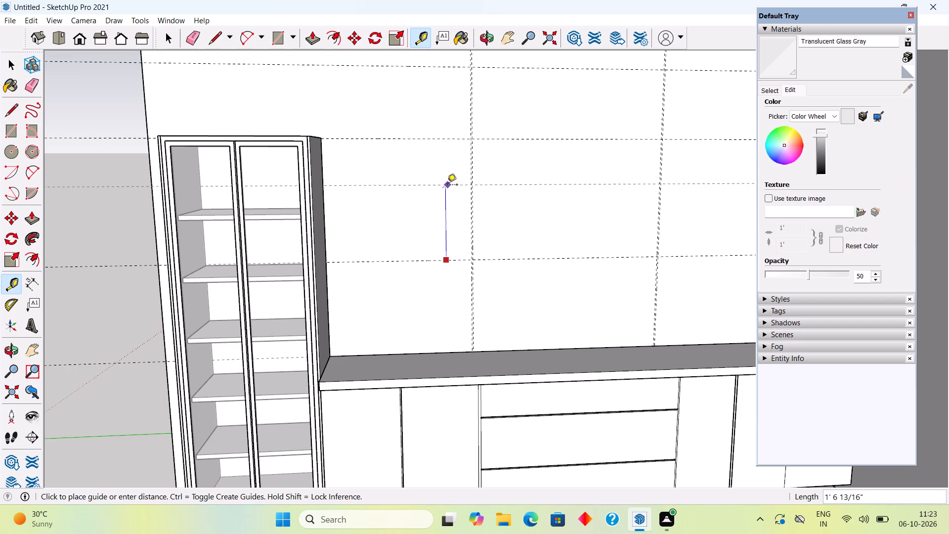
{"action": "key", "text": "1"}
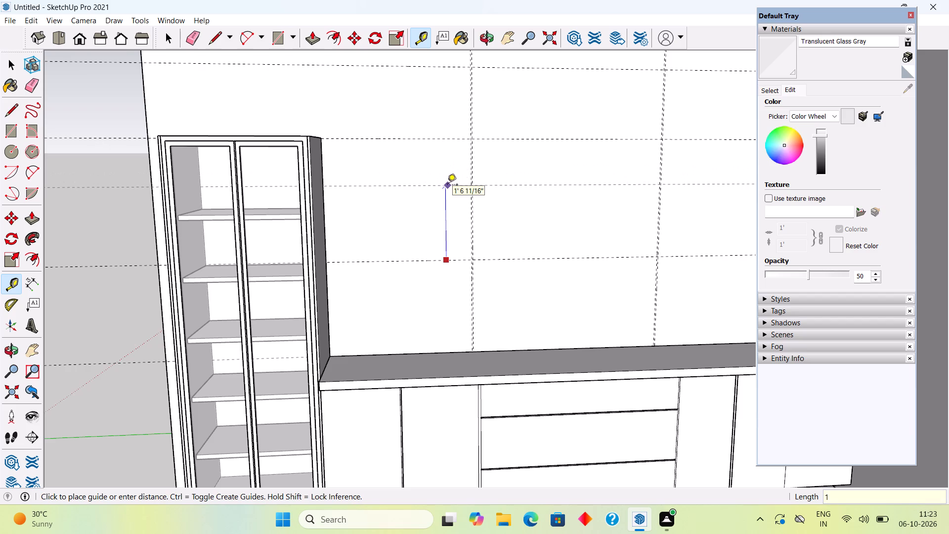
{"action": "type", "text": "'6\""}
{"action": "key", "text": "Return"}
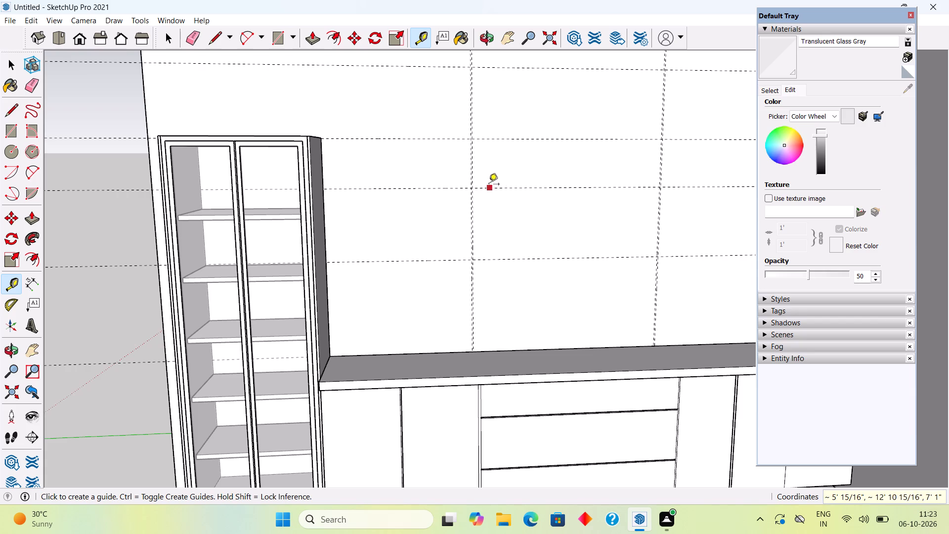
Place a horizontal guide on the wall 4" above the guide at the tall cabinet's top.
{"action": "left_click", "coordinate": [427, 139]}
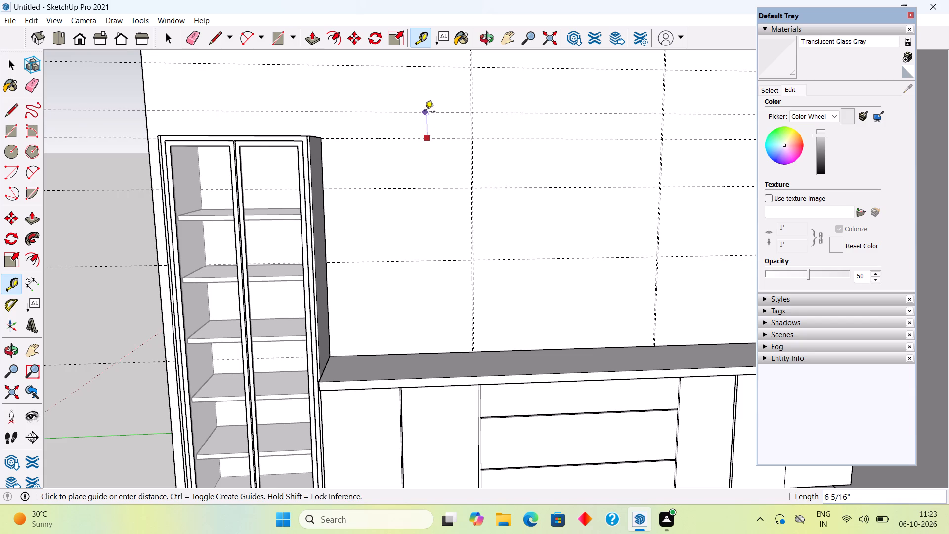
{"action": "type", "text": "4\""}
{"action": "key", "text": "Return"}
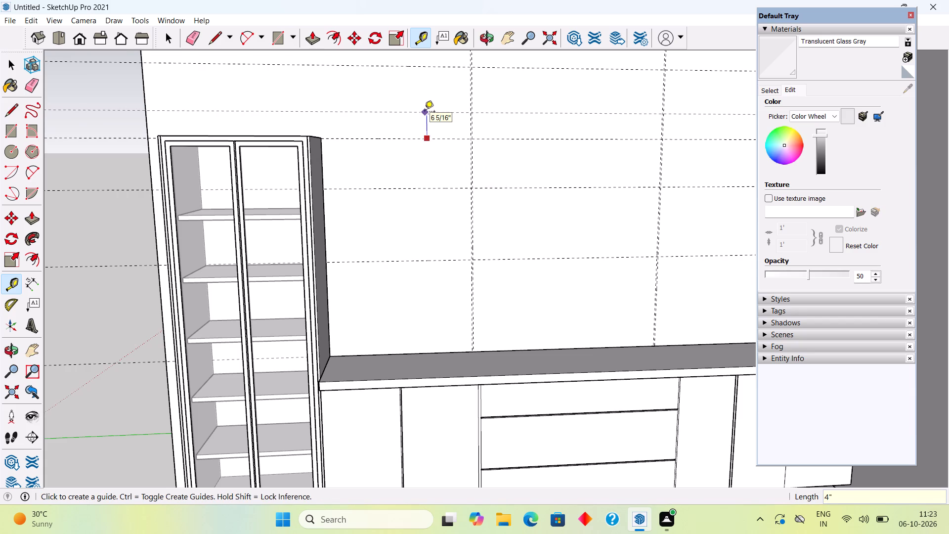
{"action": "key", "text": "space"}
Place guides on the tall cabinet's countertop-side panel at its top edge and level with the two wall guides below it.
{"action": "middle_click_drag", "start_coordinate": [415, 180], "coordinate": [372, 197]}
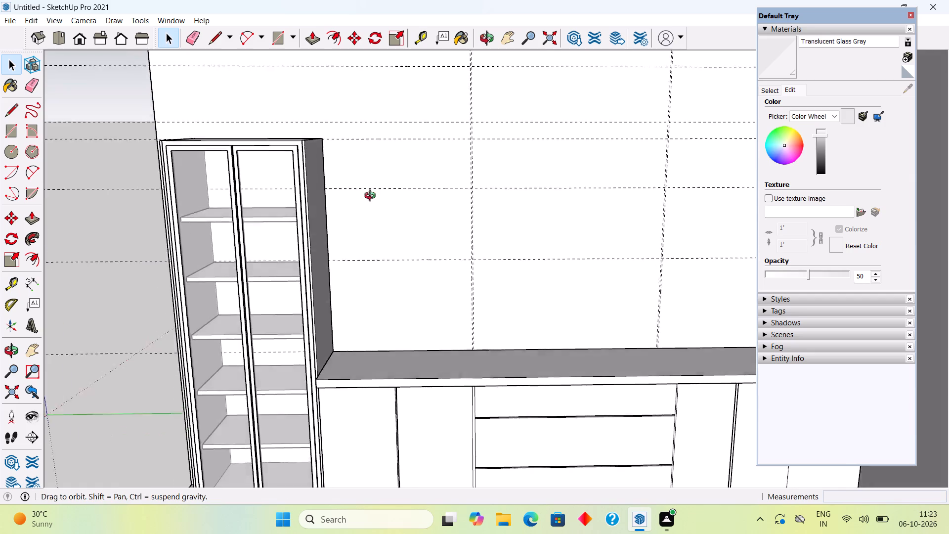
{"action": "middle_click_drag", "start_coordinate": [372, 197], "coordinate": [191, 220]}
{"action": "scroll", "coordinate": [398, 195], "scroll_direction": "up", "scroll_amount": 3}
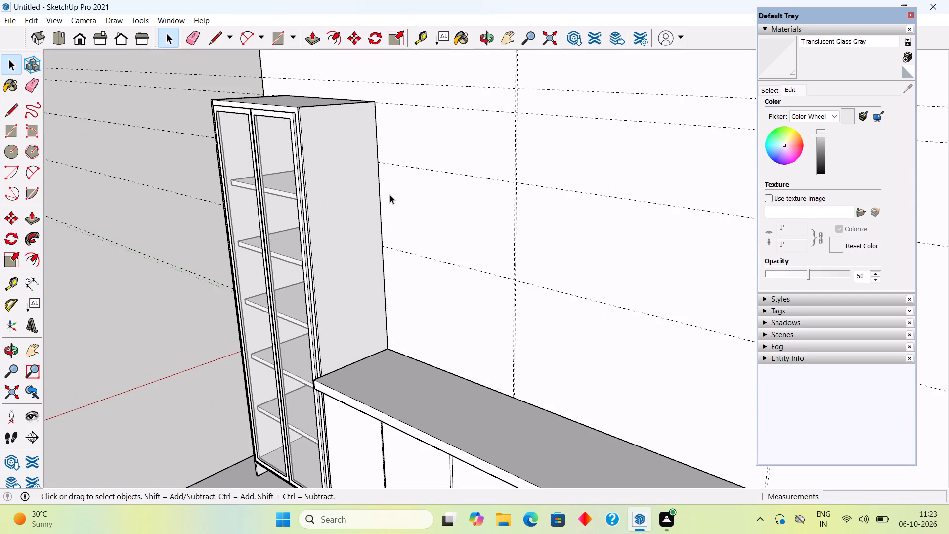
{"action": "key", "text": "r"}
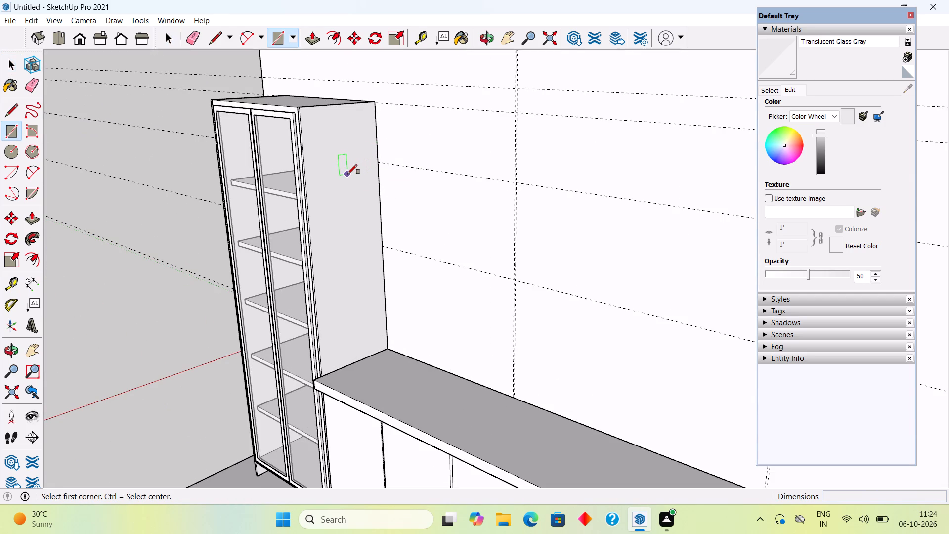
{"action": "key", "text": "space"}
{"action": "key", "text": "t"}
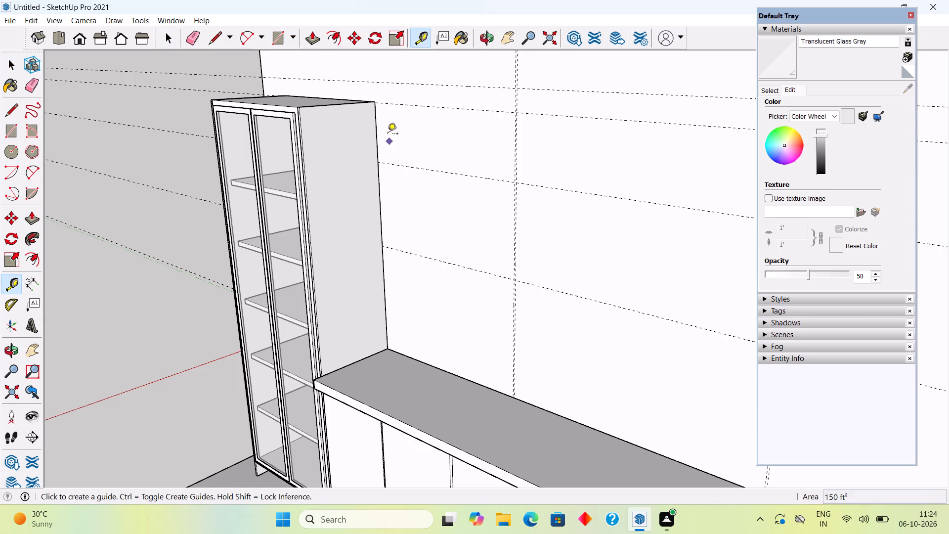
{"action": "left_click", "coordinate": [357, 106]}
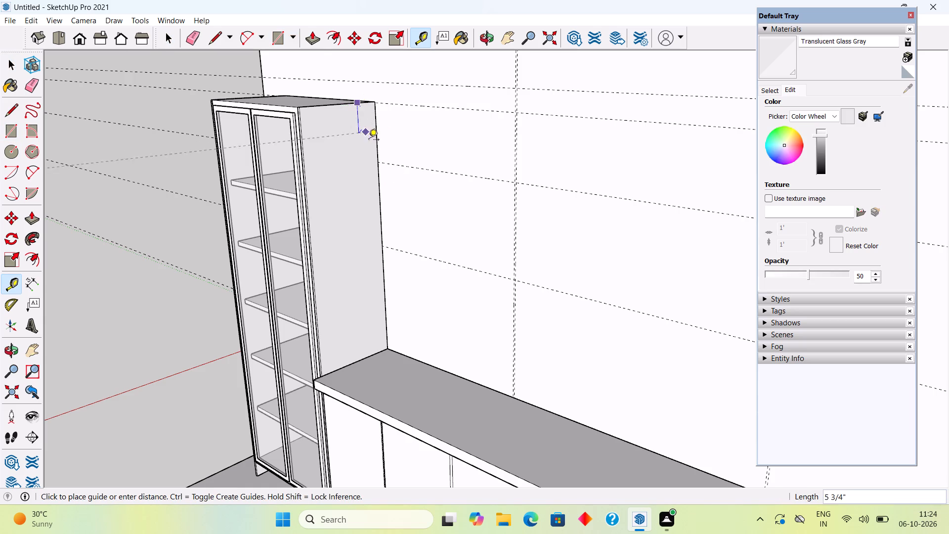
{"action": "left_click", "coordinate": [382, 162]}
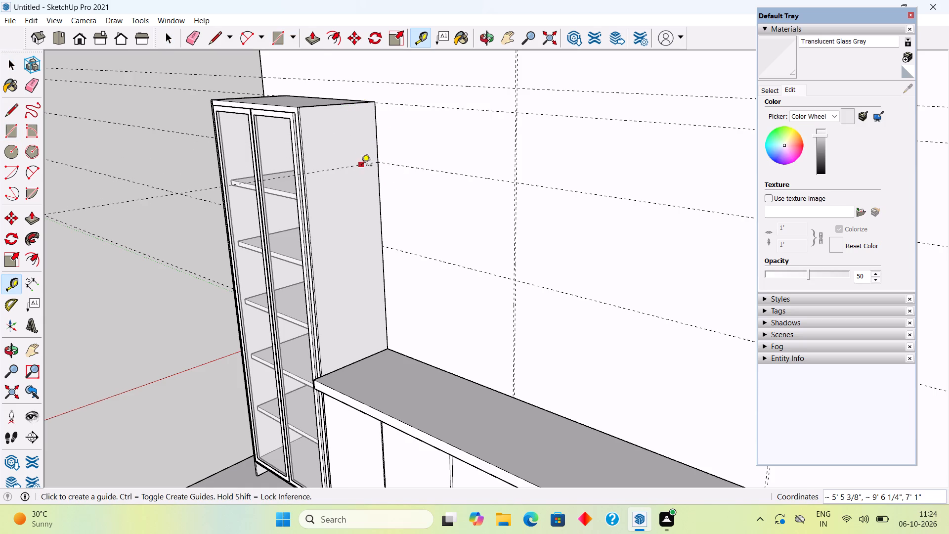
{"action": "left_click", "coordinate": [361, 166]}
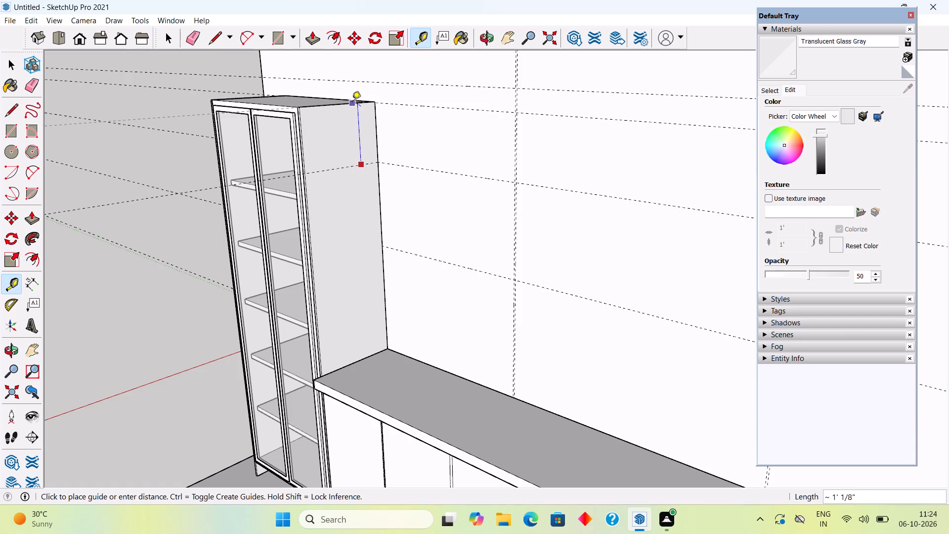
{"action": "left_click", "coordinate": [352, 103]}
{"action": "left_click", "coordinate": [360, 169]}
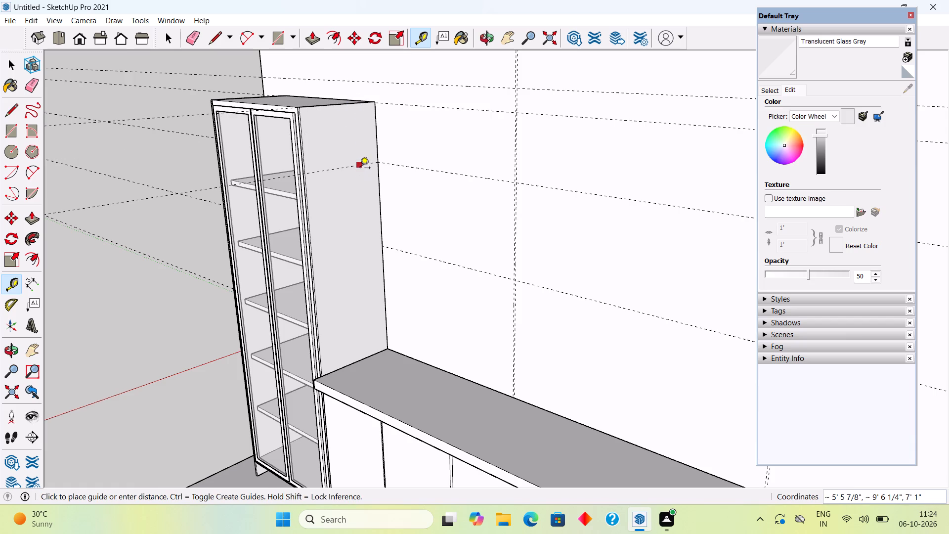
{"action": "left_click", "coordinate": [385, 250]}
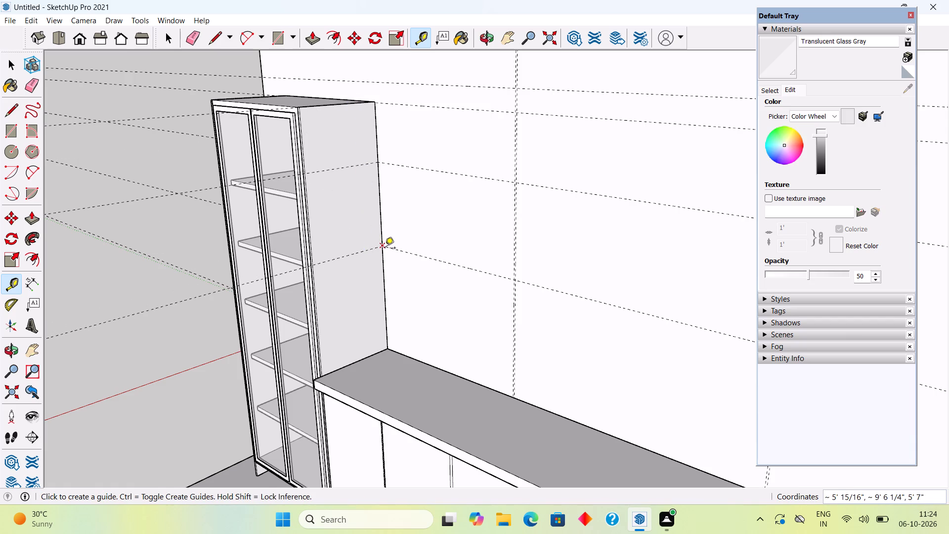
{"action": "key", "text": "space"}
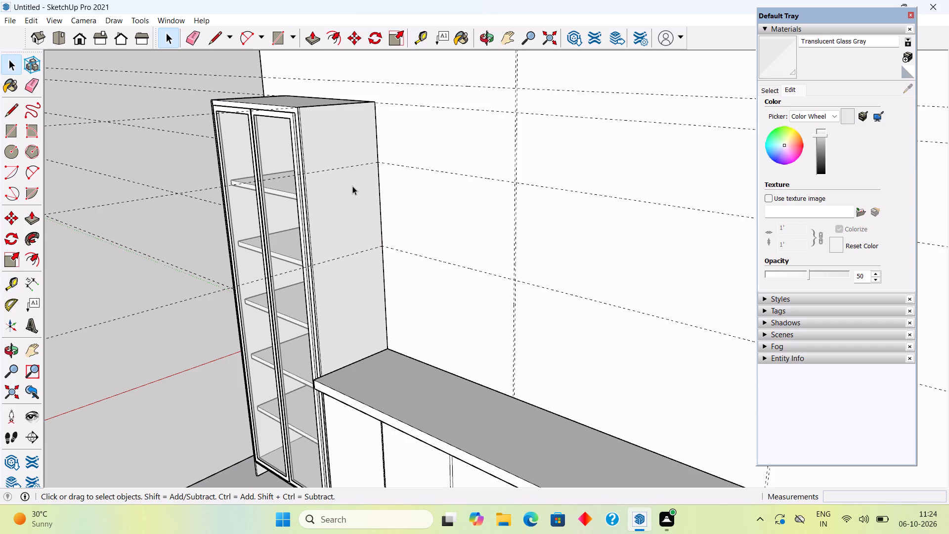
Draw a rectangle 1'6" high on the tall cabinet's side panel, spanning its depth between the two lower guides.
{"action": "key", "text": "r"}
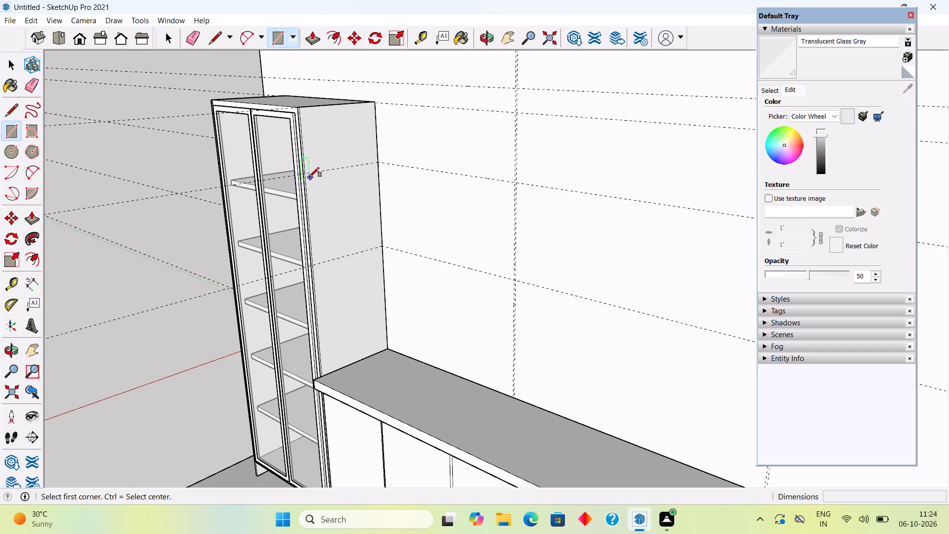
{"action": "left_click", "coordinate": [308, 174]}
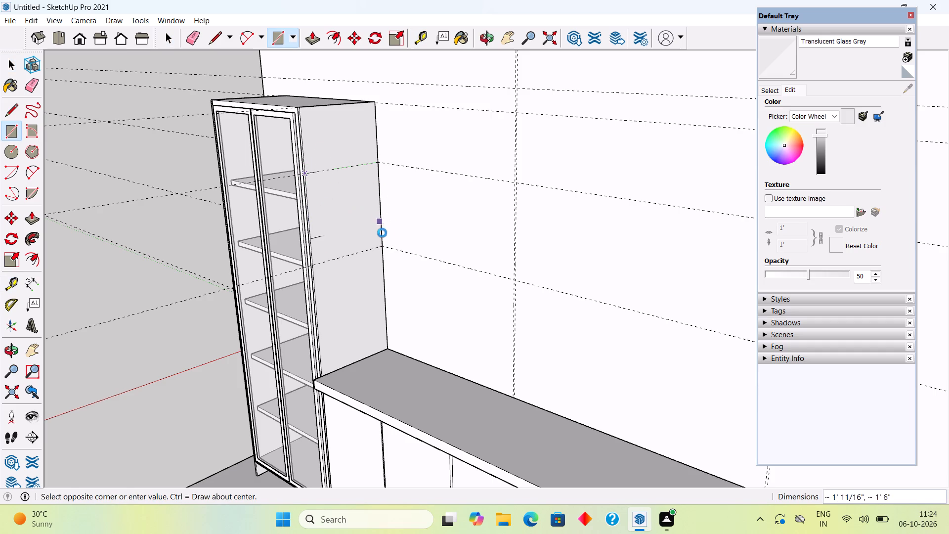
{"action": "left_click", "coordinate": [385, 246]}
{"action": "key", "text": "space"}
Push/pull the side-panel rectangle 3' along the wall to the first vertical guide of the nearest pair.
{"action": "type", "text": "p"}
{"action": "left_click", "coordinate": [318, 222]}
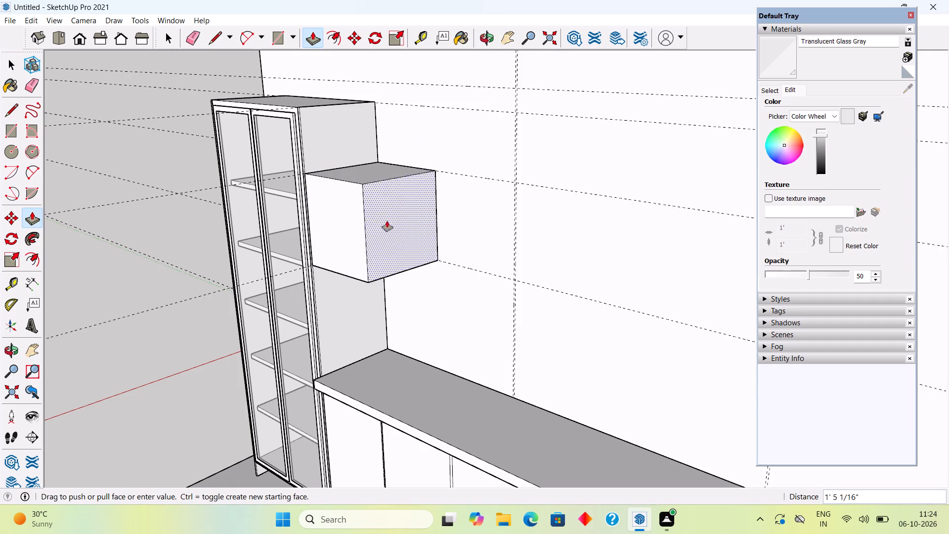
{"action": "scroll", "coordinate": [510, 193], "scroll_direction": "up", "scroll_amount": 15}
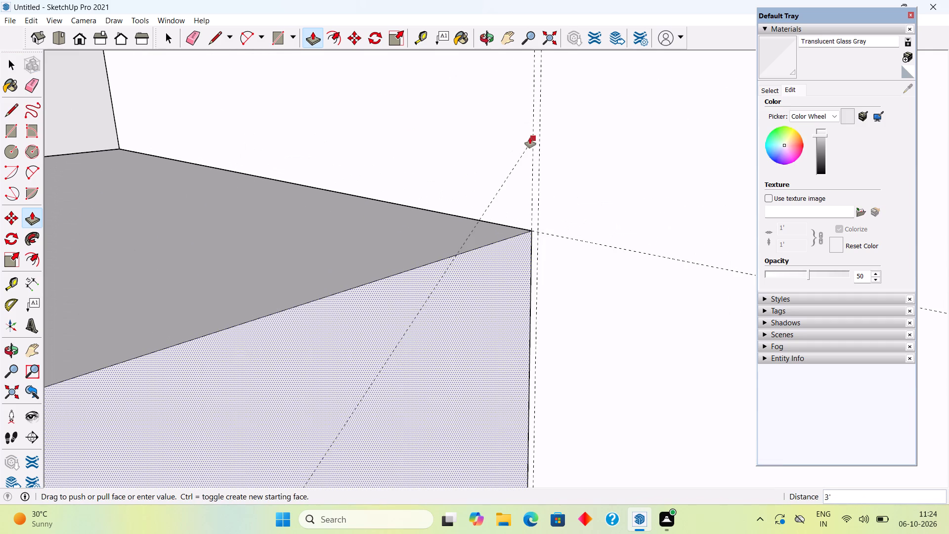
{"action": "left_click", "coordinate": [531, 135]}
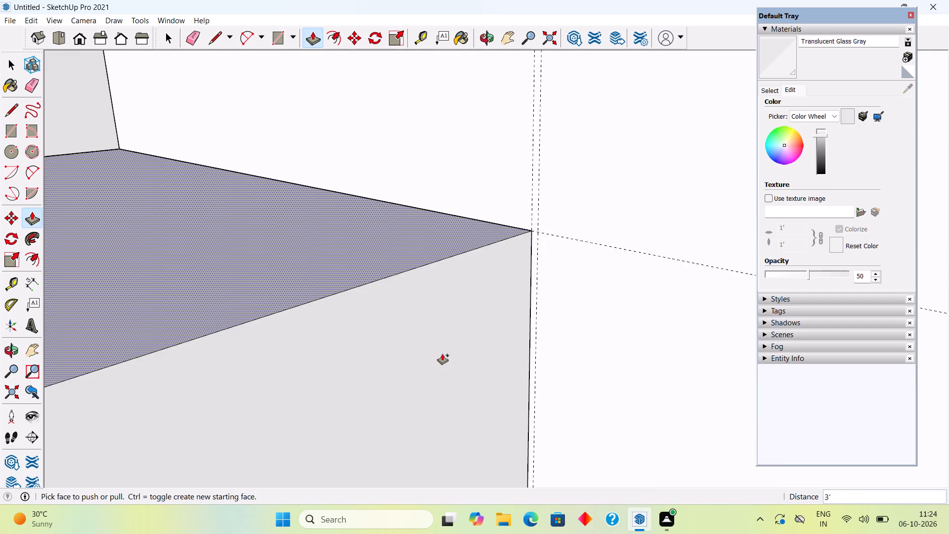
Push/pull the new box's end face about 5/16" further to the second vertical guide of the pair.
{"action": "left_click", "coordinate": [442, 354]}
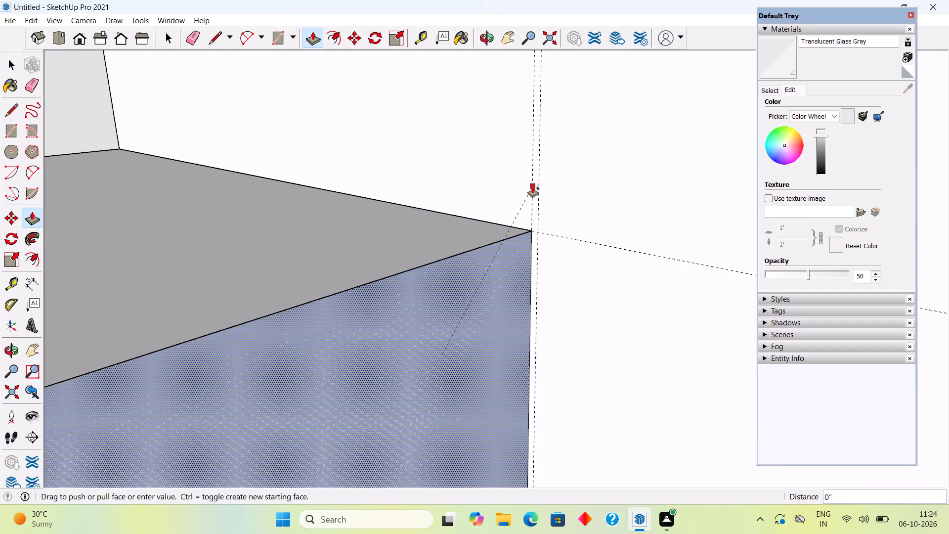
{"action": "left_click", "coordinate": [539, 183]}
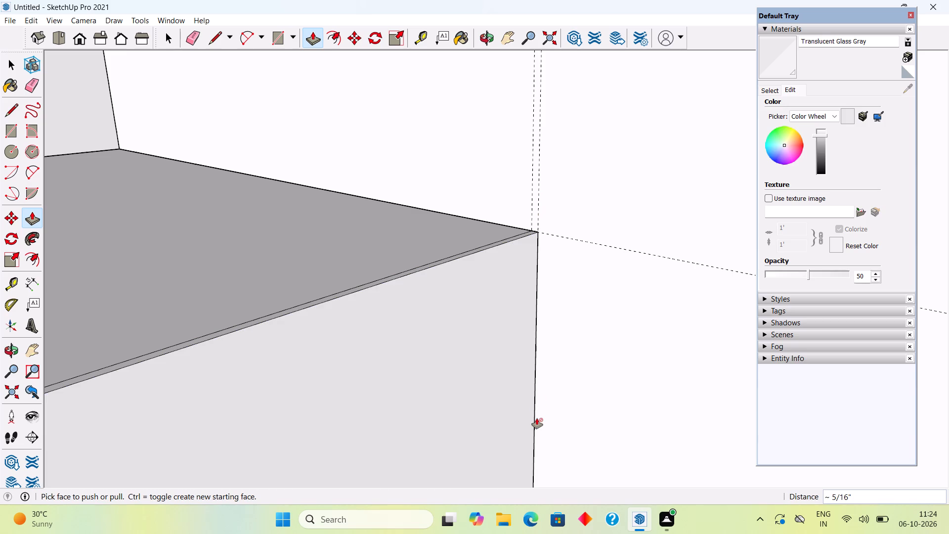
{"action": "key", "text": "space"}
Examine the new wall box against the tall cabinet and wall guides from several angles and in the full-model view.
{"action": "scroll", "coordinate": [537, 418], "scroll_direction": "down", "scroll_amount": 4}
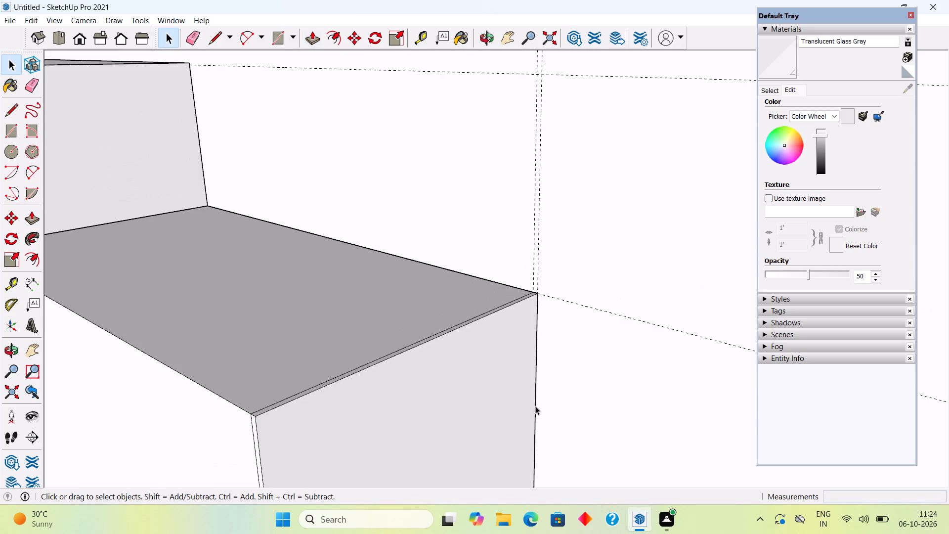
{"action": "scroll", "coordinate": [534, 404], "scroll_direction": "down", "scroll_amount": 13}
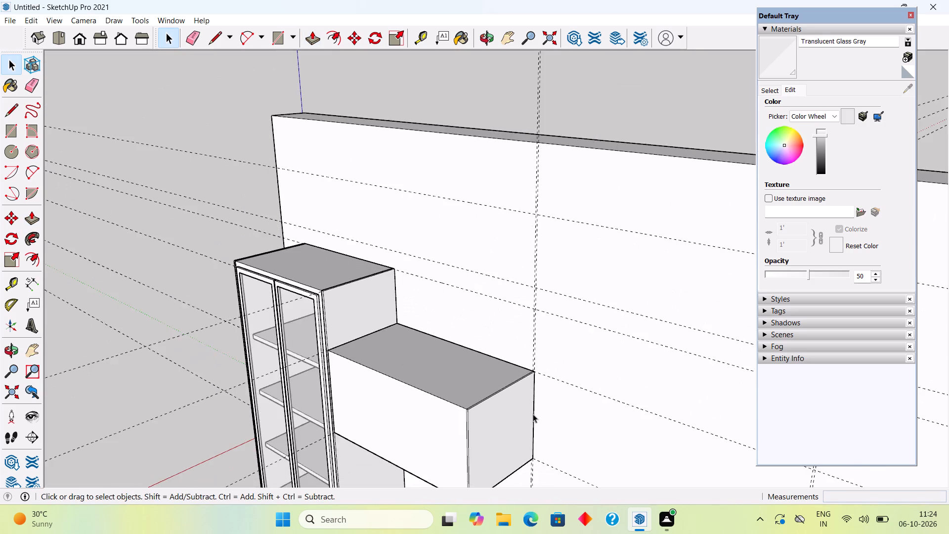
{"action": "scroll", "coordinate": [533, 414], "scroll_direction": "down", "scroll_amount": 3}
{"action": "middle_click_drag", "start_coordinate": [540, 417], "coordinate": [532, 367]}
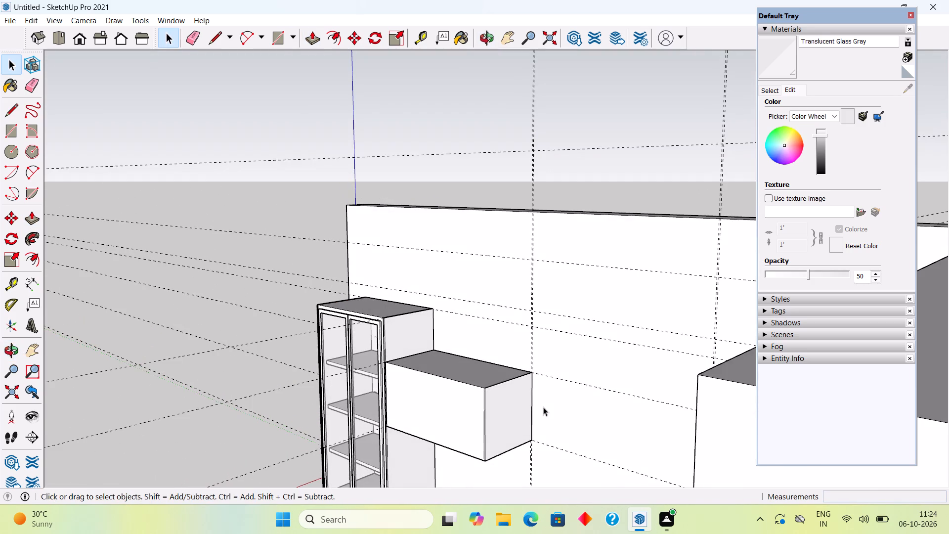
{"action": "middle_click_drag", "start_coordinate": [543, 407], "coordinate": [553, 364]}
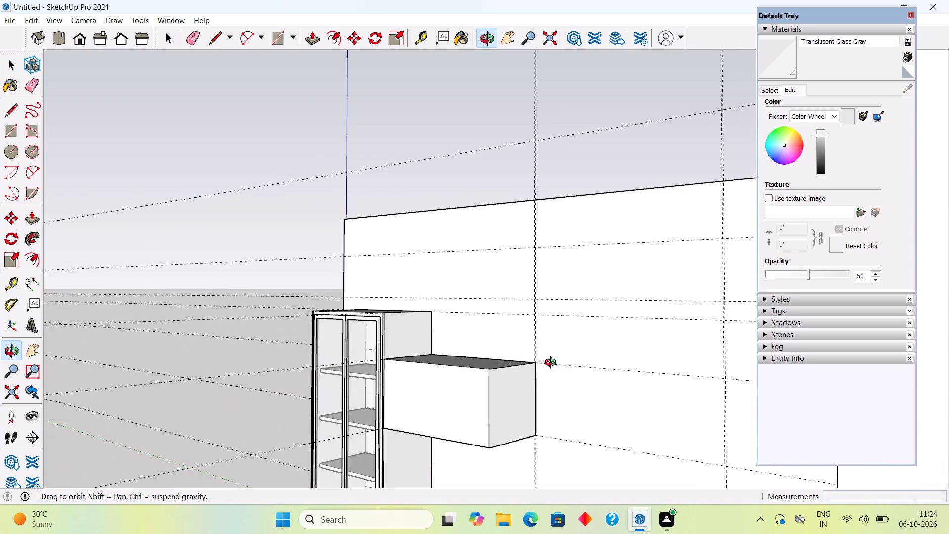
{"action": "middle_click_drag", "start_coordinate": [553, 364], "coordinate": [536, 371]}
{"action": "scroll", "coordinate": [534, 374], "scroll_direction": "down", "scroll_amount": 2}
{"action": "middle_click_drag", "start_coordinate": [551, 379], "coordinate": [568, 397]}
{"action": "scroll", "coordinate": [557, 389], "scroll_direction": "down", "scroll_amount": 1}
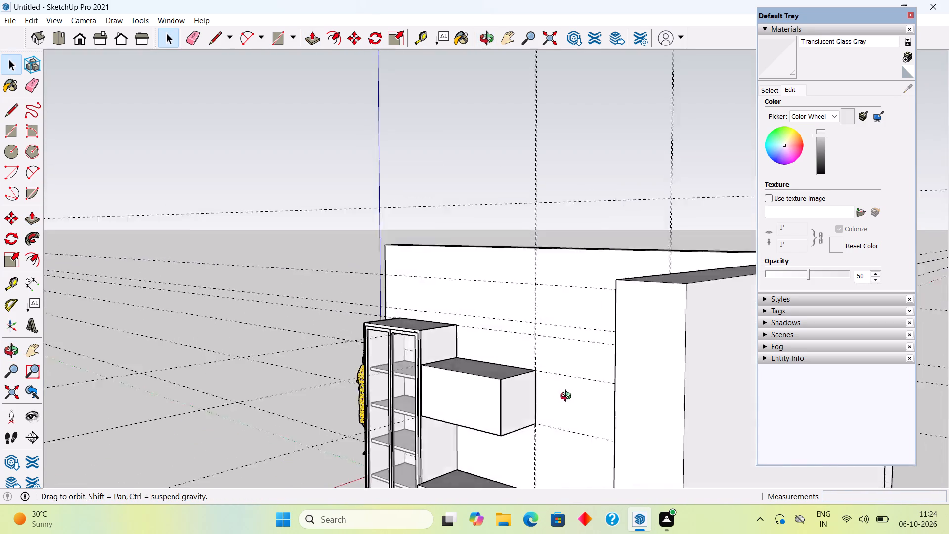
{"action": "middle_click_drag", "start_coordinate": [568, 397], "coordinate": [666, 408]}
{"action": "scroll", "coordinate": [667, 408], "scroll_direction": "down", "scroll_amount": 2}
{"action": "scroll", "coordinate": [728, 427], "scroll_direction": "up", "scroll_amount": 4}
{"action": "scroll", "coordinate": [699, 399], "scroll_direction": "up", "scroll_amount": 4}
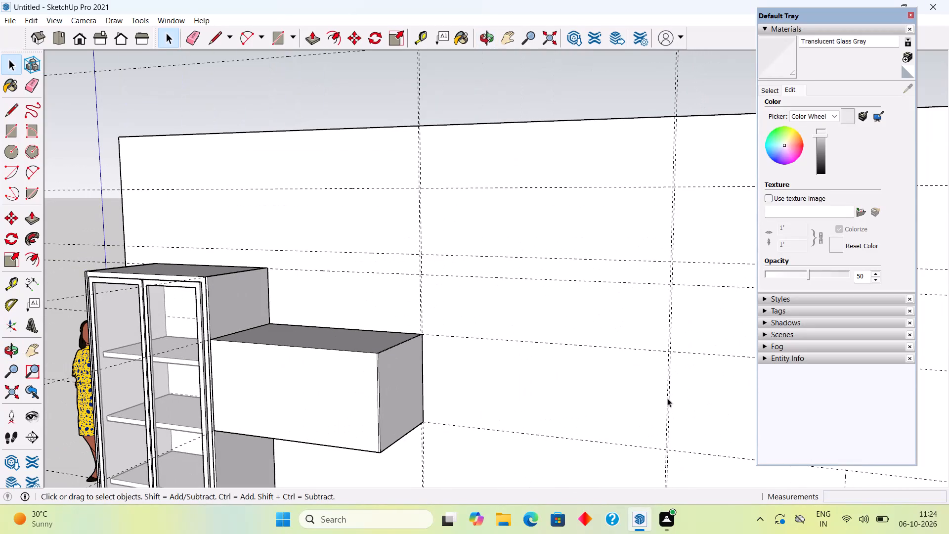
{"action": "scroll", "coordinate": [680, 398], "scroll_direction": "up", "scroll_amount": 4}
{"action": "middle_click_drag", "start_coordinate": [654, 380], "coordinate": [625, 367]}
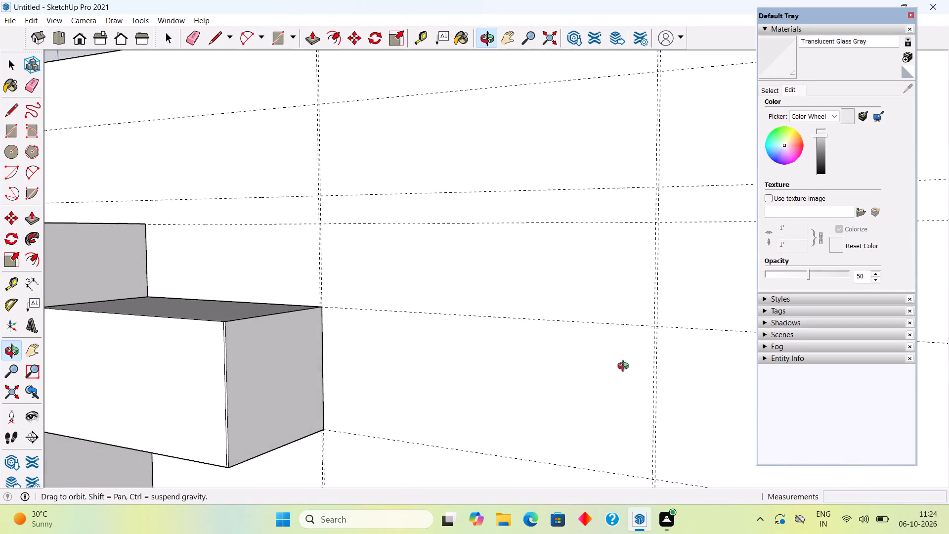
{"action": "middle_click_drag", "start_coordinate": [625, 367], "coordinate": [533, 407]}
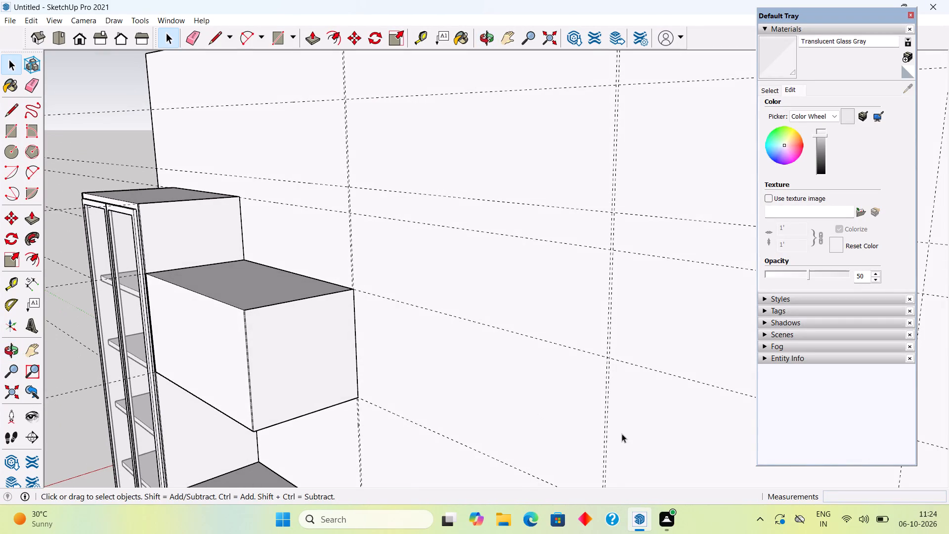
{"action": "scroll", "coordinate": [622, 413], "scroll_direction": "down", "scroll_amount": 2}
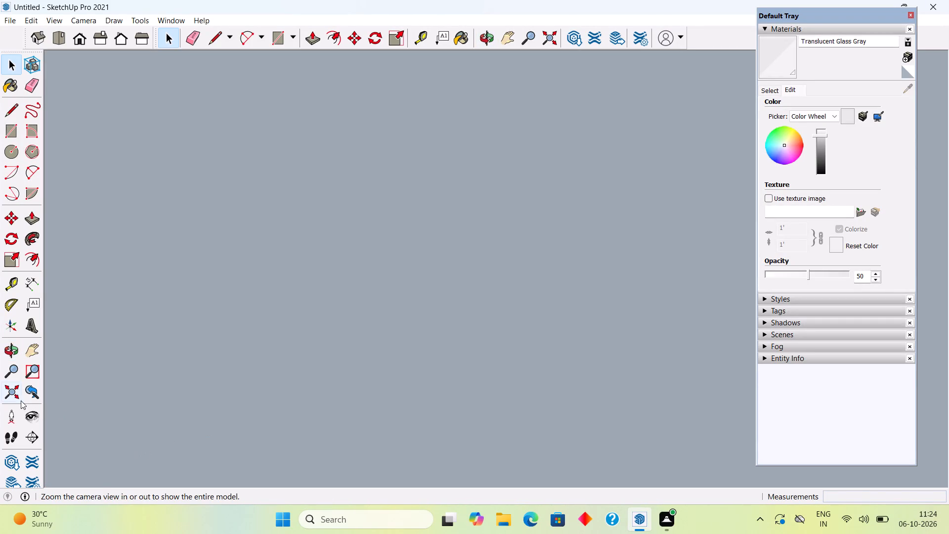
{"action": "left_click", "coordinate": [18, 398]}
{"action": "middle_click_drag", "start_coordinate": [469, 387], "coordinate": [726, 387]}
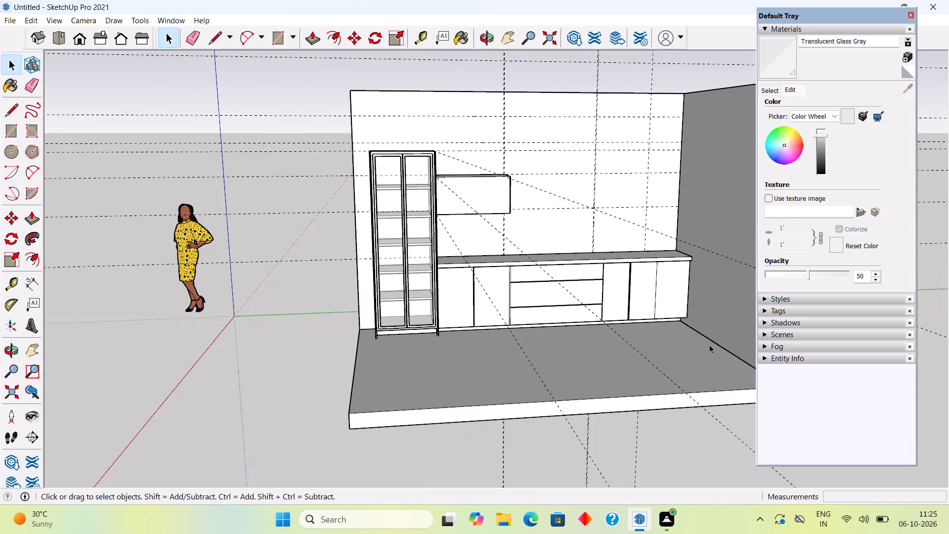
Draw a 1'6" high rectangle on the wall from the far vertical guide pair to the last vertical guide, level with the box.
{"action": "scroll", "coordinate": [709, 339], "scroll_direction": "up", "scroll_amount": 6}
{"action": "scroll", "coordinate": [703, 353], "scroll_direction": "down", "scroll_amount": 3}
{"action": "middle_click_drag", "start_coordinate": [578, 211], "coordinate": [578, 229]}
{"action": "scroll", "coordinate": [578, 219], "scroll_direction": "up", "scroll_amount": 7}
{"action": "scroll", "coordinate": [598, 206], "scroll_direction": "down", "scroll_amount": 6}
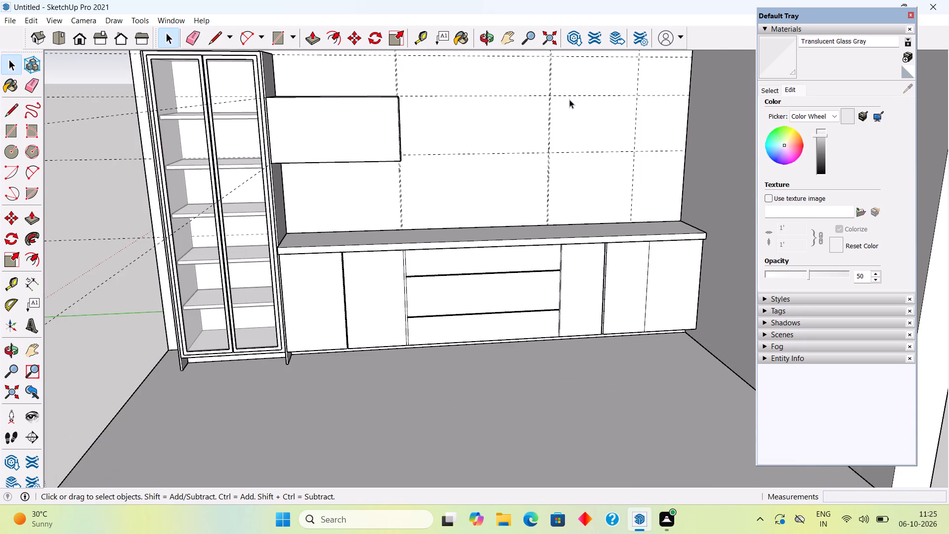
{"action": "scroll", "coordinate": [563, 98], "scroll_direction": "up", "scroll_amount": 6}
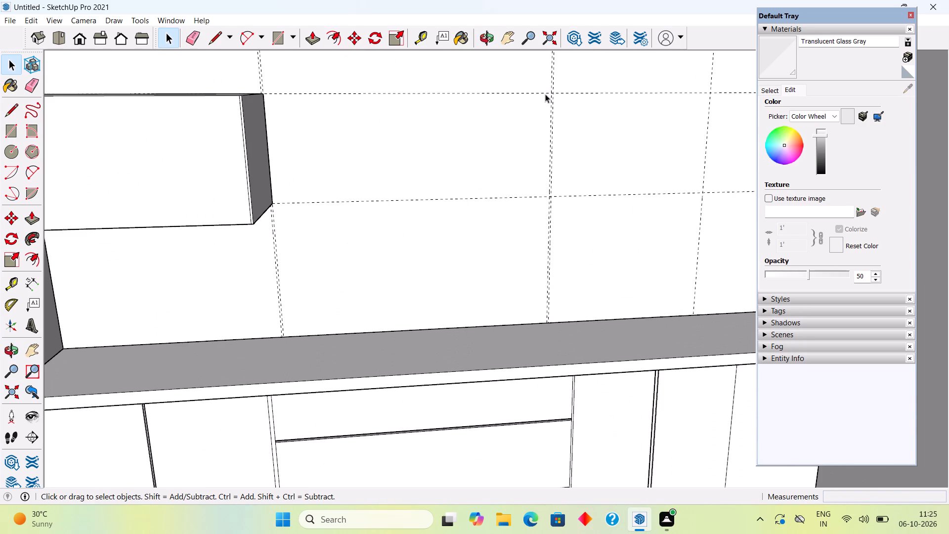
{"action": "key", "text": "r"}
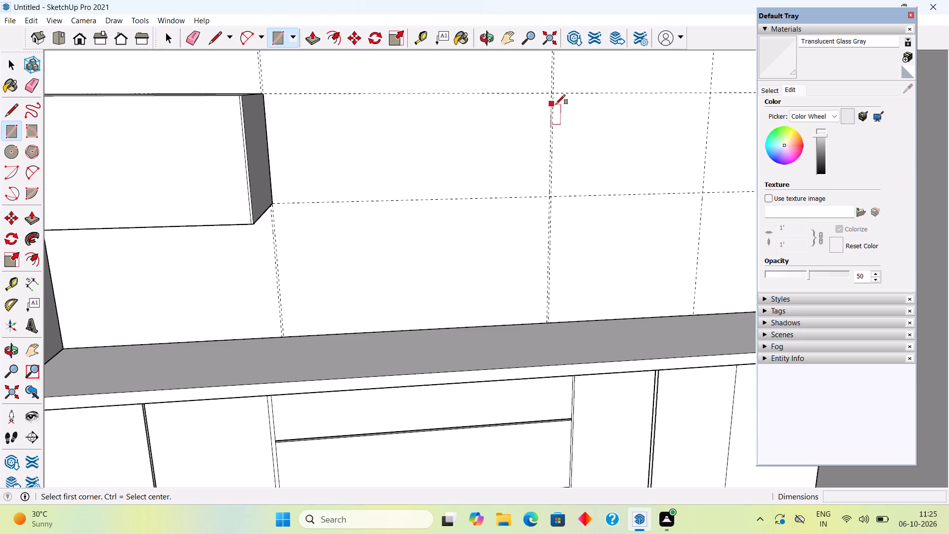
{"action": "left_click", "coordinate": [557, 94]}
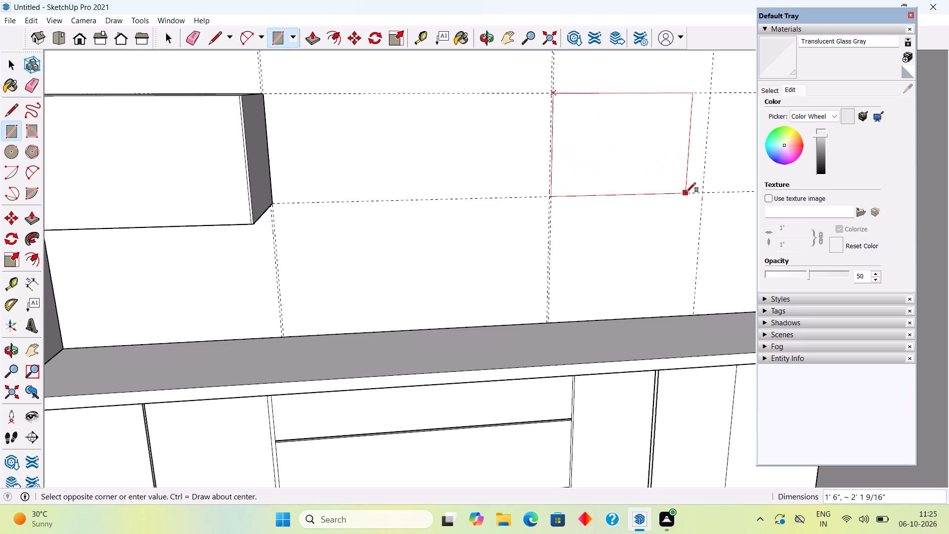
{"action": "left_click", "coordinate": [706, 193]}
{"action": "key", "text": "space"}
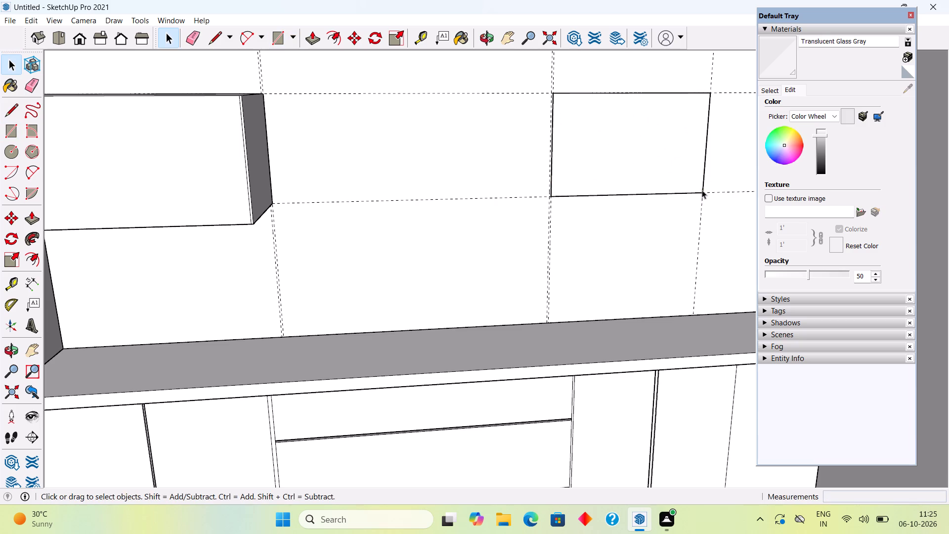
Push/pull the new wall rectangle out 1'6" so its depth matches the first overhead box.
{"action": "key", "text": "p"}
{"action": "left_click", "coordinate": [675, 164]}
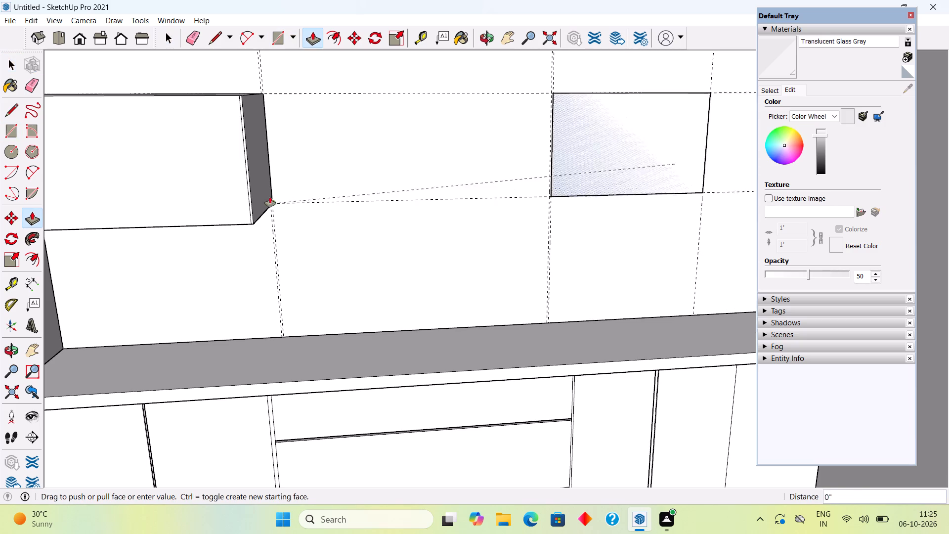
{"action": "left_click", "coordinate": [234, 192]}
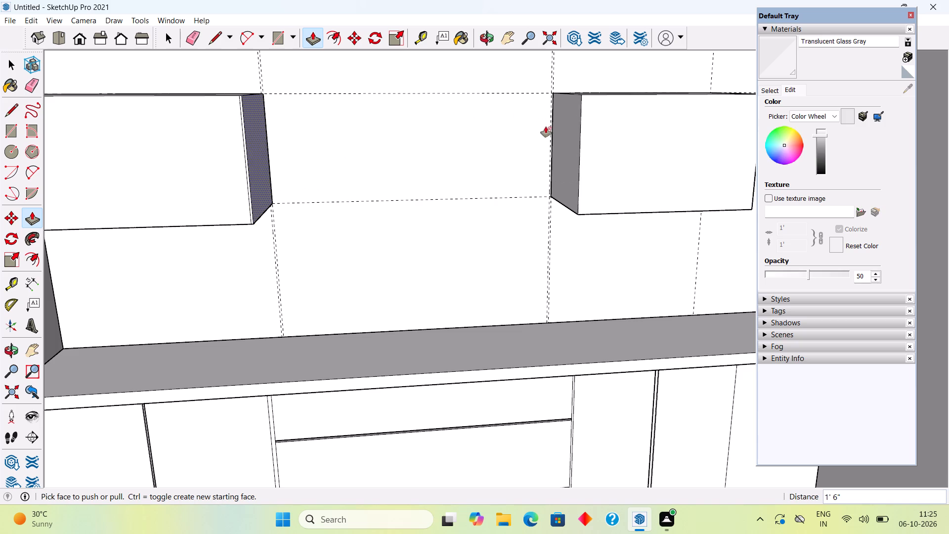
Push/pull the second box's inner end face about 5/16" to the guide of the pair nearer the first box.
{"action": "left_click", "coordinate": [575, 142]}
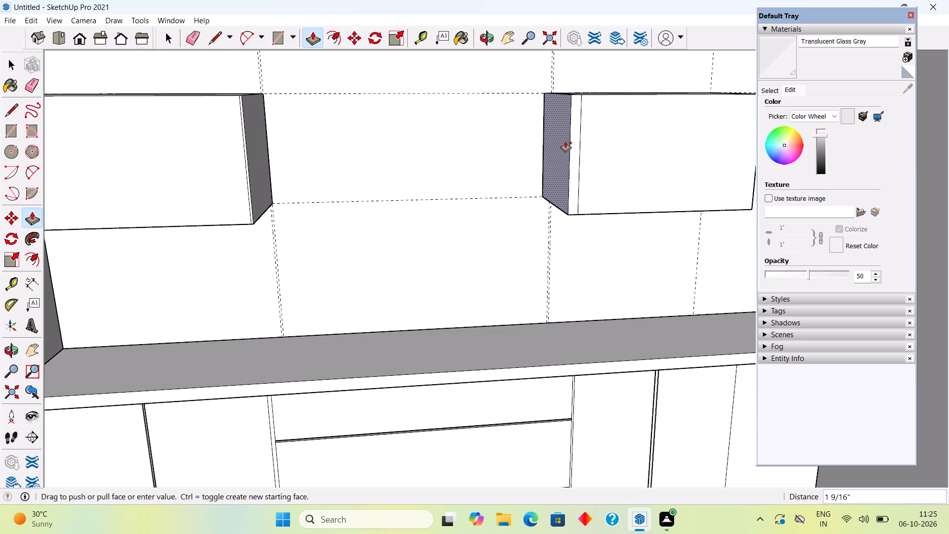
{"action": "left_click", "coordinate": [549, 62]}
{"action": "key", "text": "space"}
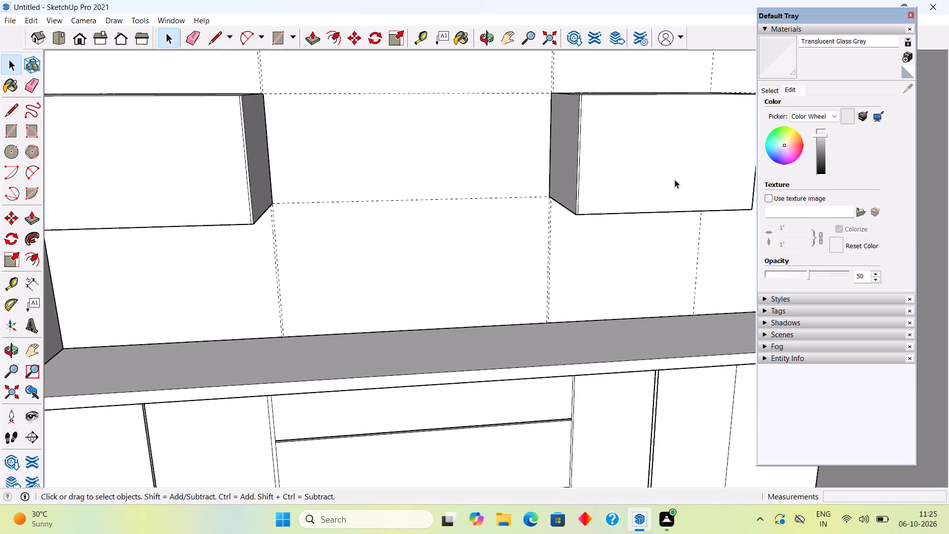
Push/pull the second box's far end face 1'6" as a new section reaching the side wall.
{"action": "scroll", "coordinate": [675, 179], "scroll_direction": "down", "scroll_amount": 6}
{"action": "middle_click_drag", "start_coordinate": [718, 173], "coordinate": [612, 174]}
{"action": "scroll", "coordinate": [612, 174], "scroll_direction": "down", "scroll_amount": 2}
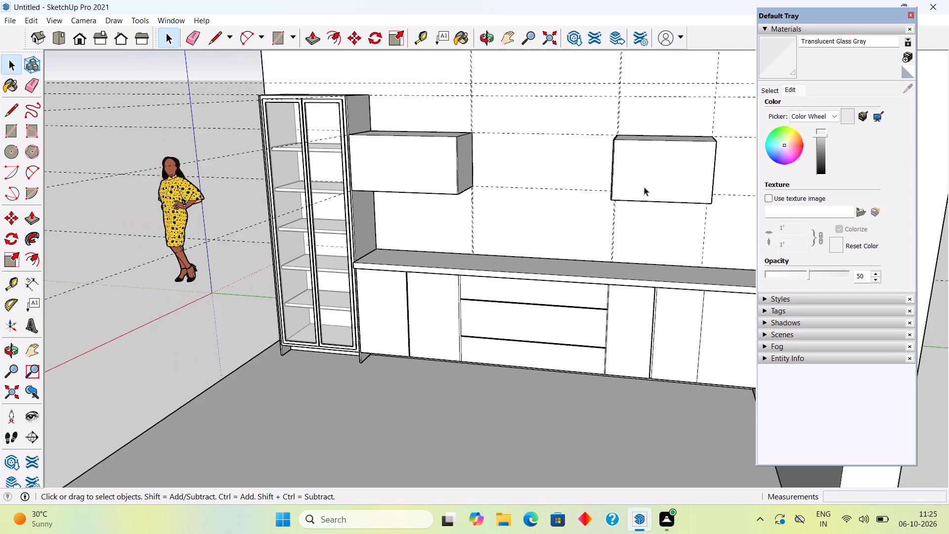
{"action": "scroll", "coordinate": [715, 195], "scroll_direction": "up", "scroll_amount": 2}
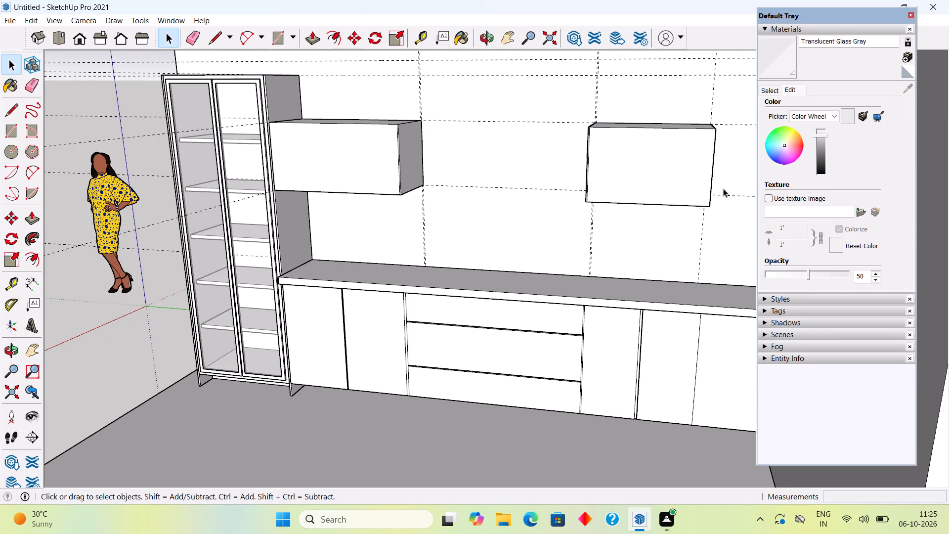
{"action": "middle_click_drag", "start_coordinate": [709, 186], "coordinate": [626, 209]}
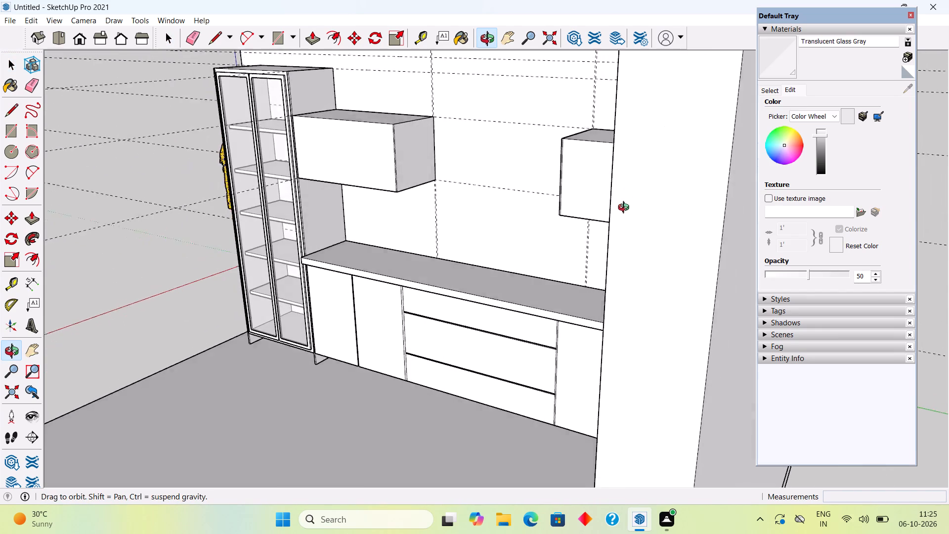
{"action": "middle_click_drag", "start_coordinate": [626, 209], "coordinate": [677, 274]}
{"action": "scroll", "coordinate": [699, 248], "scroll_direction": "down", "scroll_amount": 3}
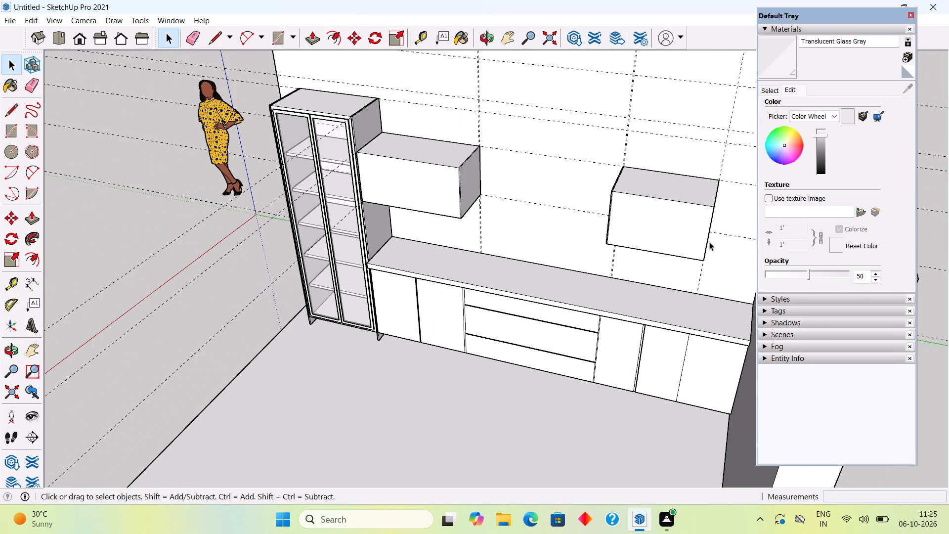
{"action": "scroll", "coordinate": [741, 233], "scroll_direction": "up", "scroll_amount": 3}
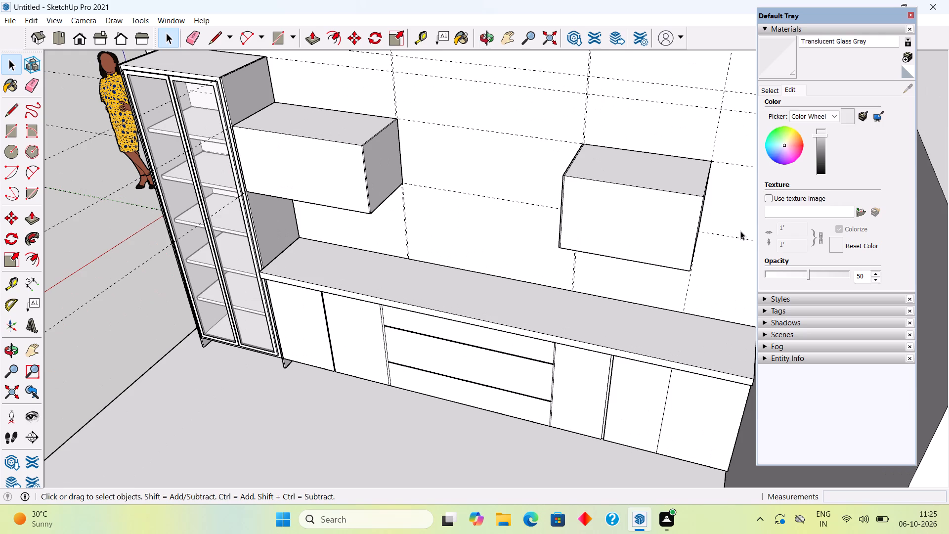
{"action": "middle_click_drag", "start_coordinate": [715, 221], "coordinate": [693, 197]}
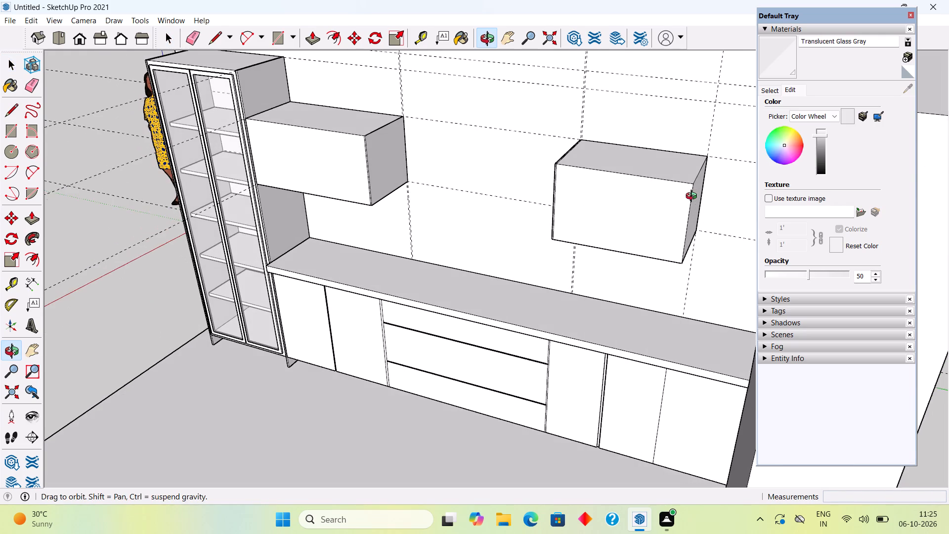
{"action": "middle_click_drag", "start_coordinate": [693, 197], "coordinate": [700, 203]}
{"action": "scroll", "coordinate": [698, 212], "scroll_direction": "up", "scroll_amount": 1}
{"action": "left_click", "coordinate": [697, 212]}
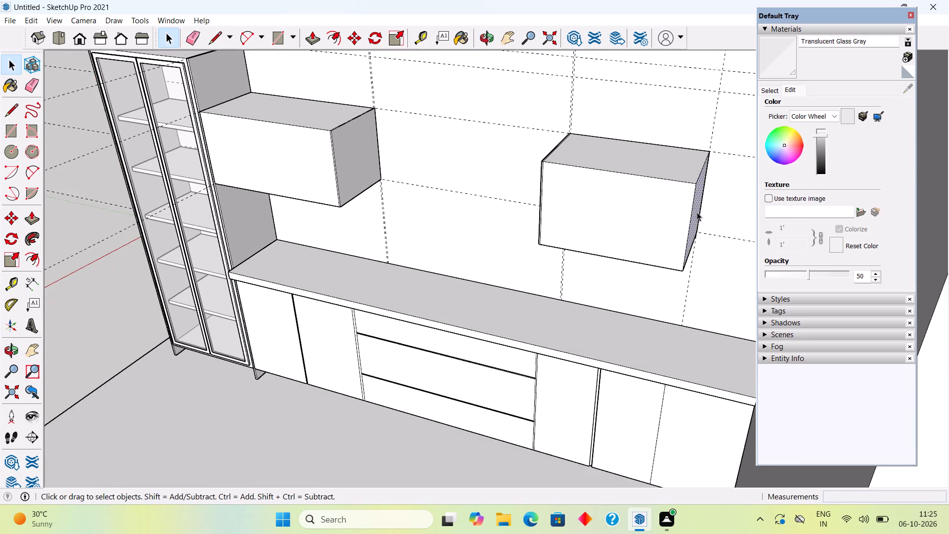
{"action": "key", "text": "p"}
{"action": "left_click", "coordinate": [697, 212]}
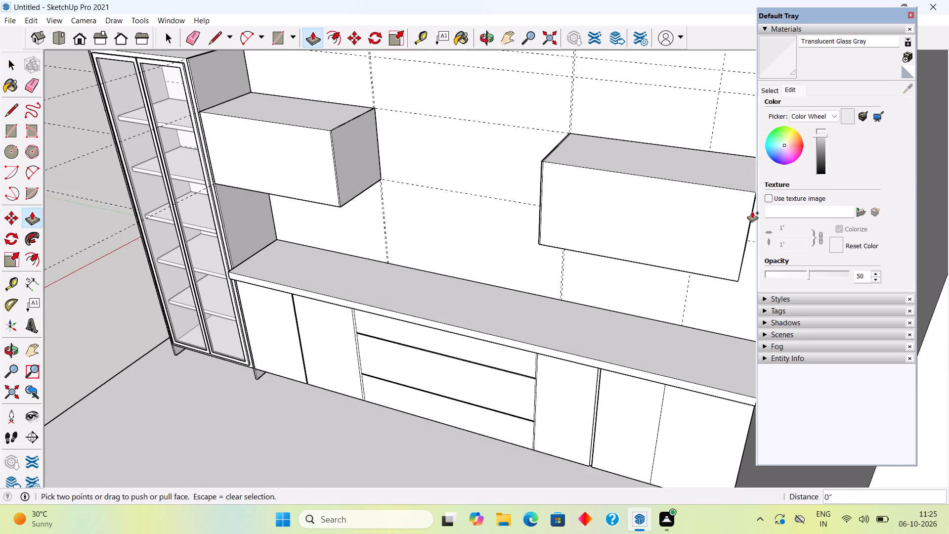
{"action": "scroll", "coordinate": [824, 213], "scroll_direction": "down", "scroll_amount": 4}
{"action": "scroll", "coordinate": [771, 242], "scroll_direction": "down", "scroll_amount": 7}
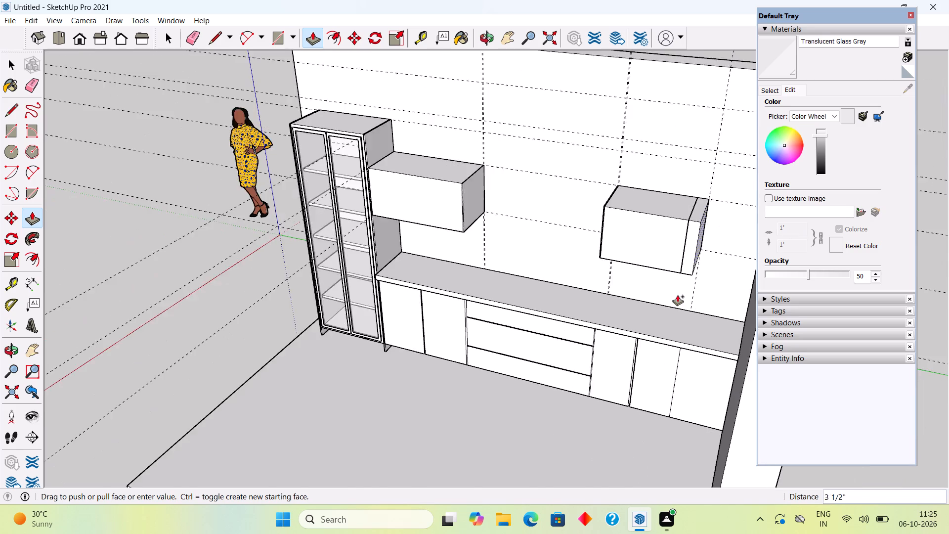
{"action": "scroll", "coordinate": [678, 295], "scroll_direction": "down", "scroll_amount": 6}
{"action": "left_click", "coordinate": [697, 272]}
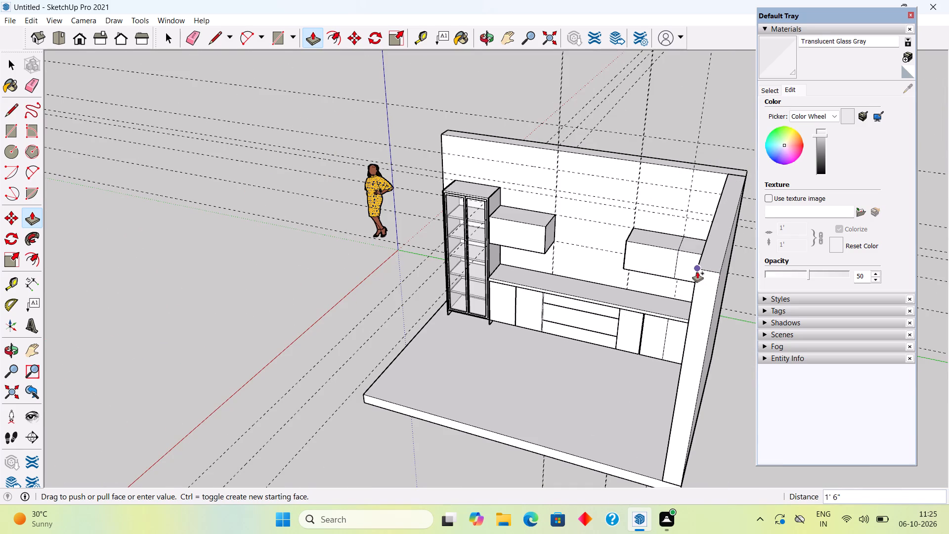
{"action": "key", "text": "space"}
Group all the geometry of the overhead box beside the side wall.
{"action": "triple_click", "coordinate": [663, 265]}
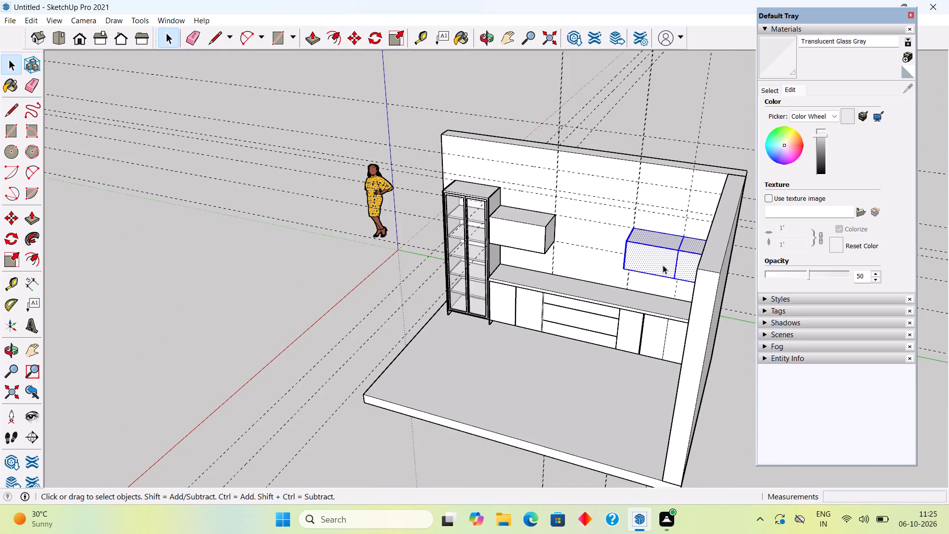
{"action": "right_click", "coordinate": [663, 265]}
{"action": "left_click", "coordinate": [703, 354]}
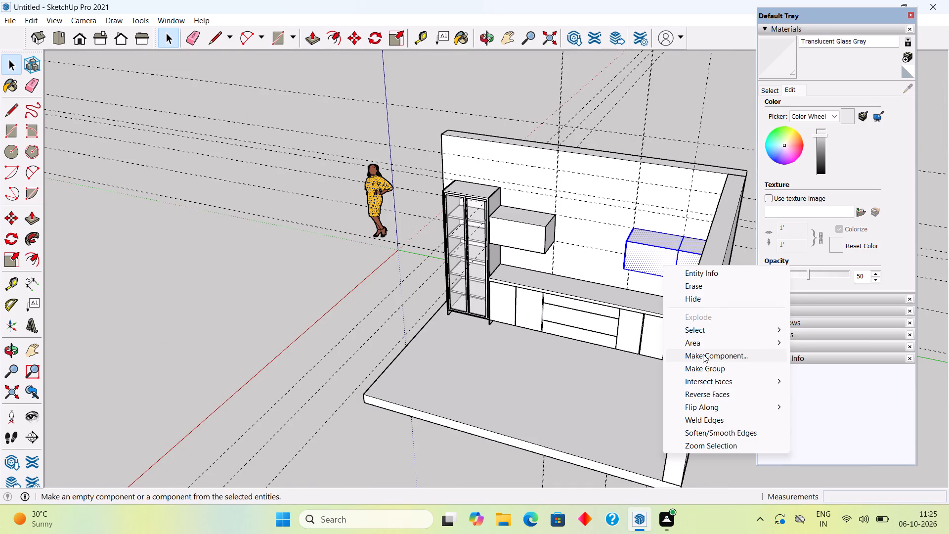
{"action": "left_click", "coordinate": [713, 374]}
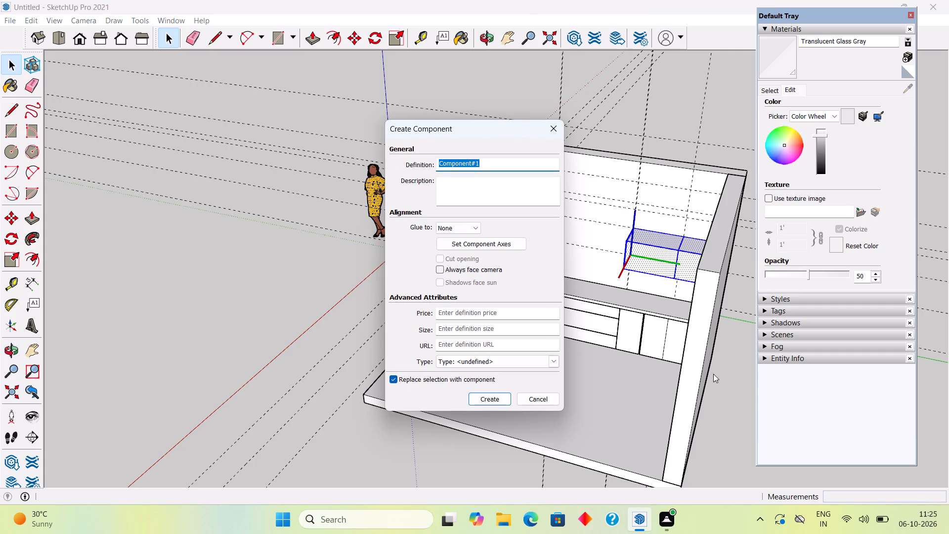
{"action": "left_click", "coordinate": [550, 132]}
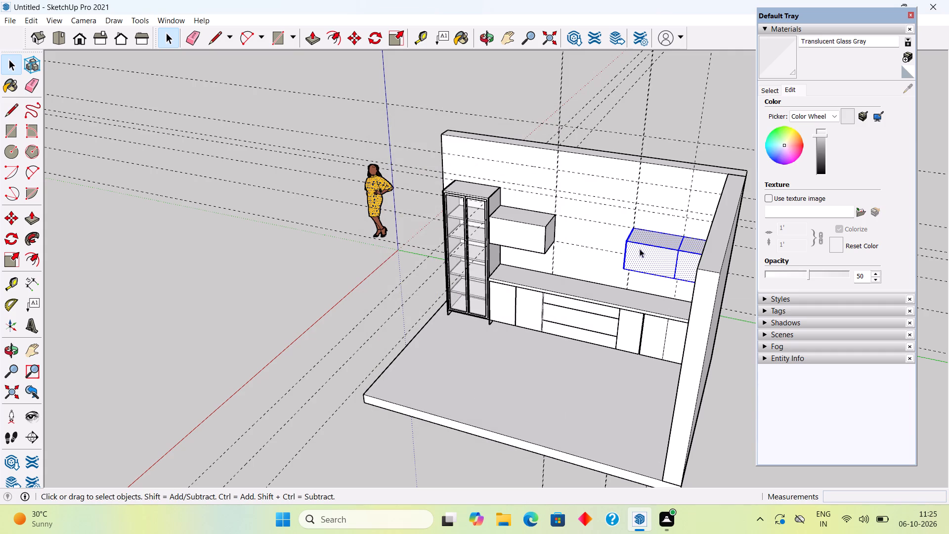
{"action": "right_click", "coordinate": [643, 249]}
{"action": "left_click", "coordinate": [684, 355]}
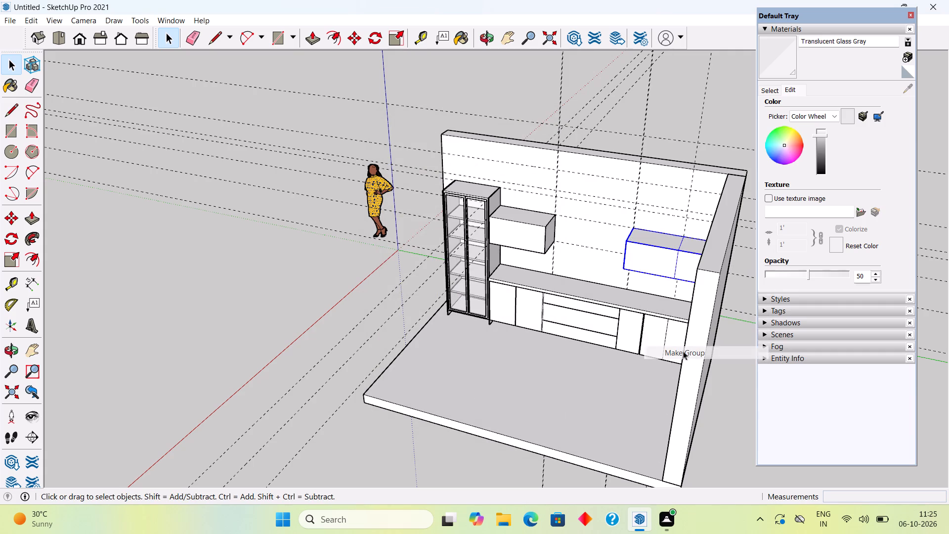
Group all the geometry of the overhead box beside the tall glass-door cabinet.
{"action": "triple_click", "coordinate": [536, 237]}
{"action": "left_click", "coordinate": [536, 237]}
{"action": "right_click", "coordinate": [536, 237]}
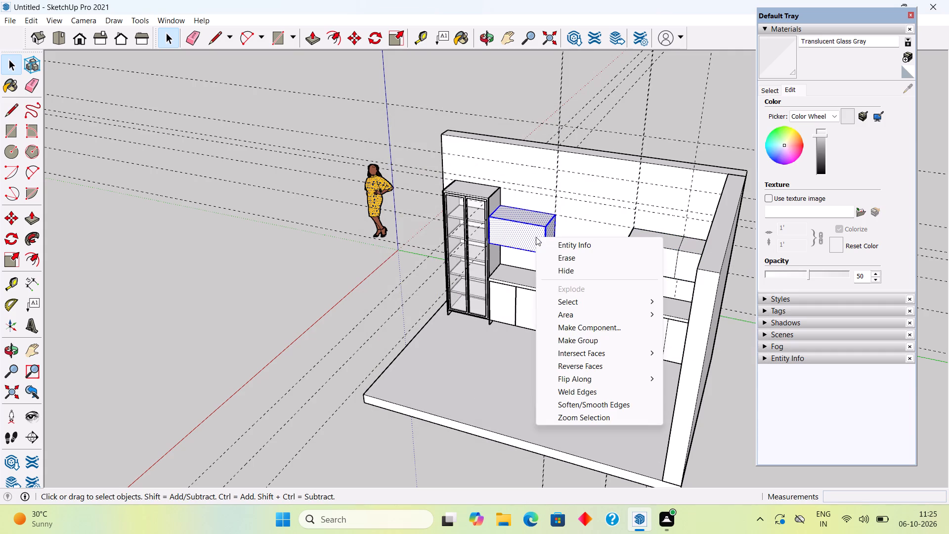
{"action": "left_click", "coordinate": [573, 341]}
{"action": "left_click", "coordinate": [269, 210]}
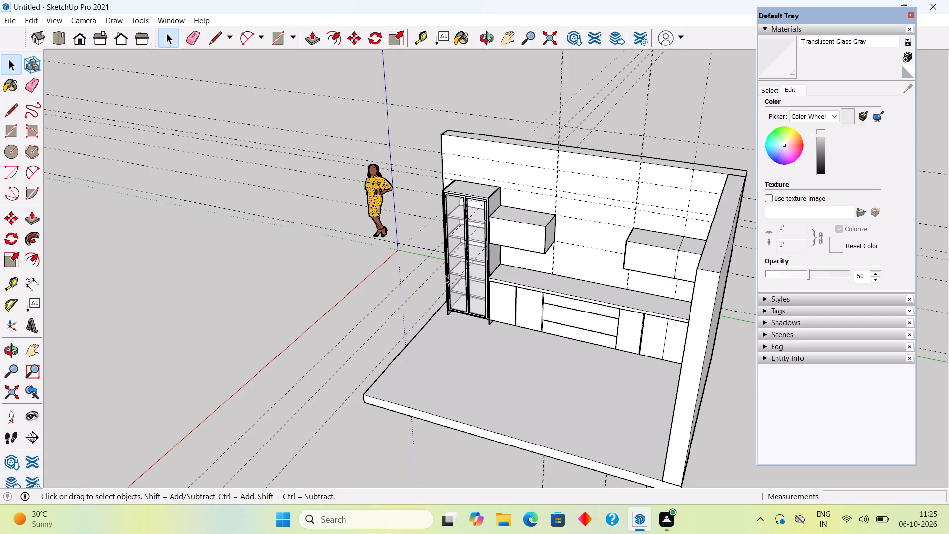
Start a Tape Measure guide parallel to the horizontal wall guide level with the overhead boxes' top, in the gap between them.
{"action": "scroll", "coordinate": [522, 294], "scroll_direction": "up", "scroll_amount": 5}
{"action": "middle_click_drag", "start_coordinate": [598, 296], "coordinate": [653, 298]}
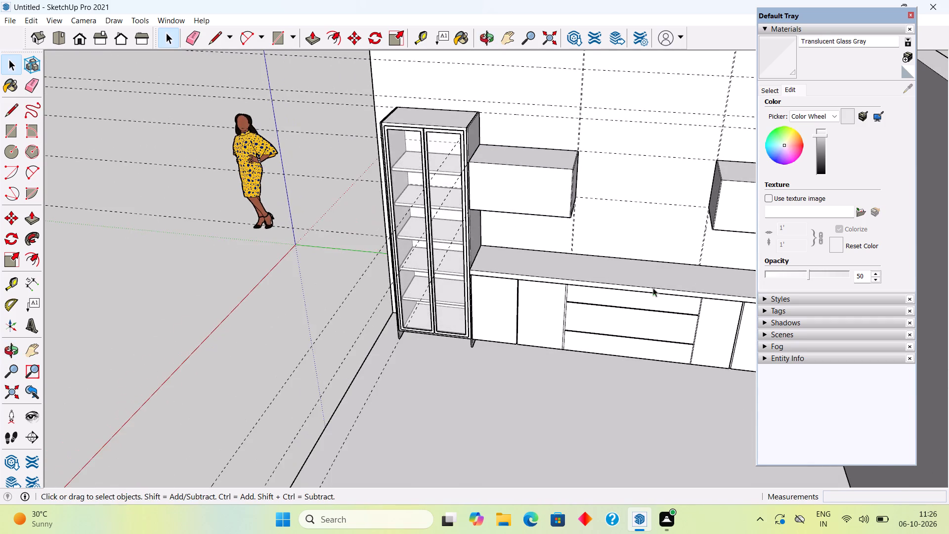
{"action": "scroll", "coordinate": [653, 283], "scroll_direction": "up", "scroll_amount": 3}
{"action": "scroll", "coordinate": [560, 114], "scroll_direction": "up", "scroll_amount": 3}
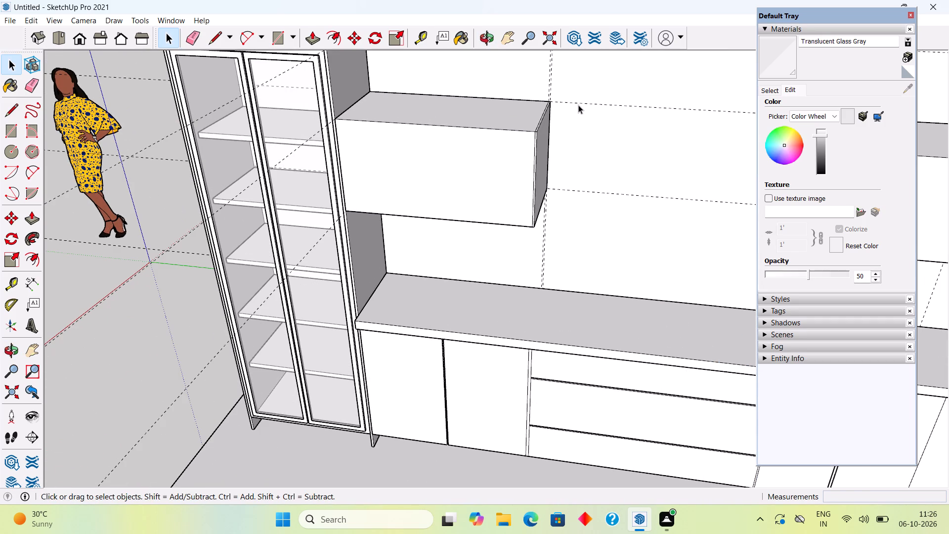
{"action": "middle_click_drag", "start_coordinate": [638, 113], "coordinate": [636, 89]}
{"action": "key", "text": "t"}
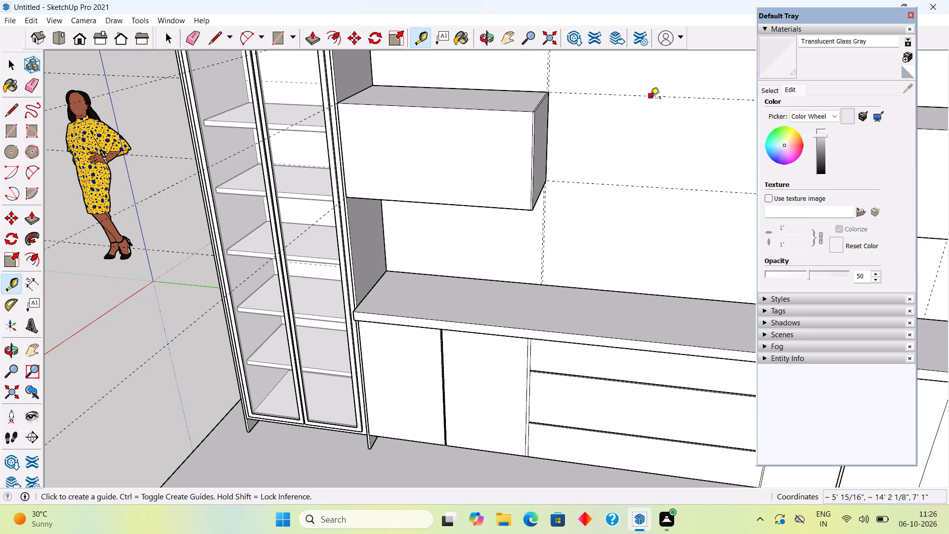
{"action": "left_click", "coordinate": [650, 99]}
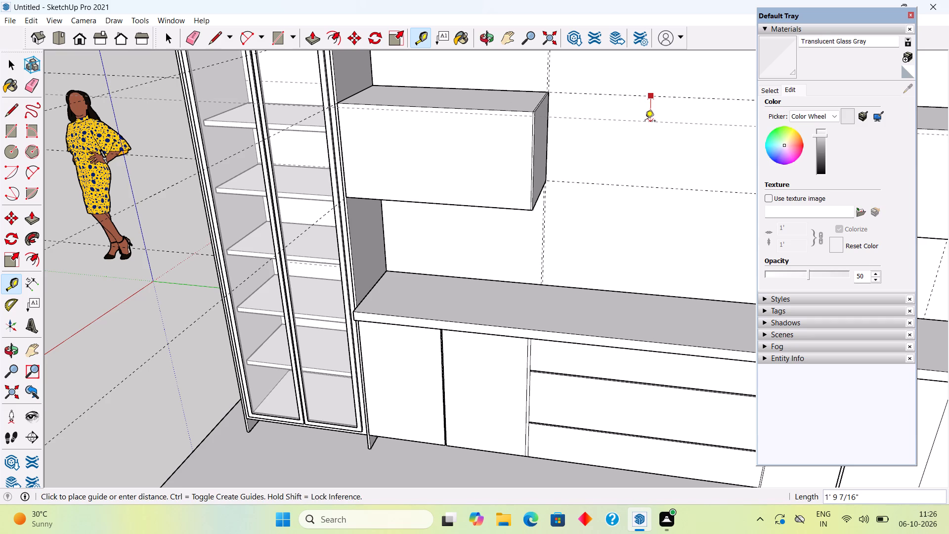
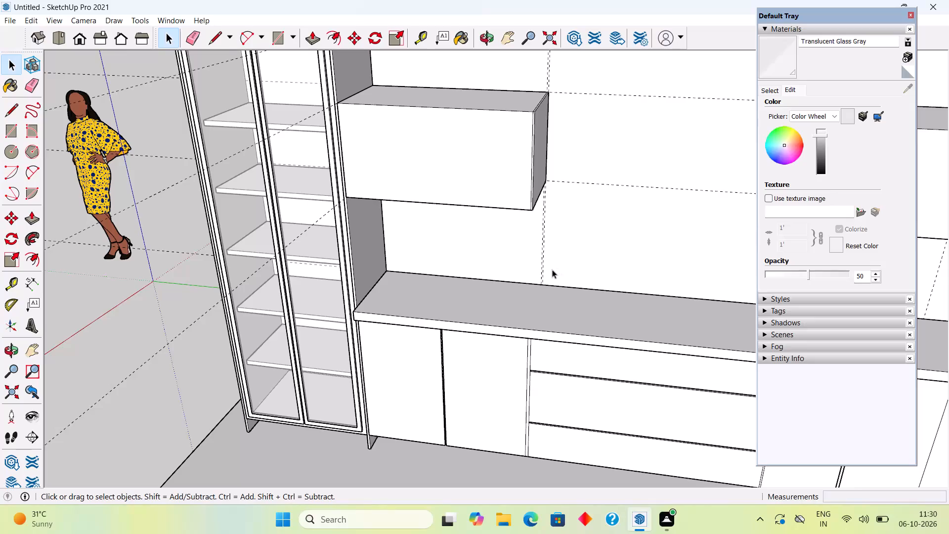
Examine the overhead boxes and the gap between them above the countertop.
{"action": "scroll", "coordinate": [552, 269], "scroll_direction": "down", "scroll_amount": 3}
{"action": "scroll", "coordinate": [298, 262], "scroll_direction": "down", "scroll_amount": 5}
{"action": "scroll", "coordinate": [74, 279], "scroll_direction": "down", "scroll_amount": 10}
{"action": "scroll", "coordinate": [346, 317], "scroll_direction": "up", "scroll_amount": 1}
{"action": "middle_click_drag", "start_coordinate": [355, 312], "coordinate": [456, 225]}
{"action": "scroll", "coordinate": [457, 223], "scroll_direction": "up", "scroll_amount": 2}
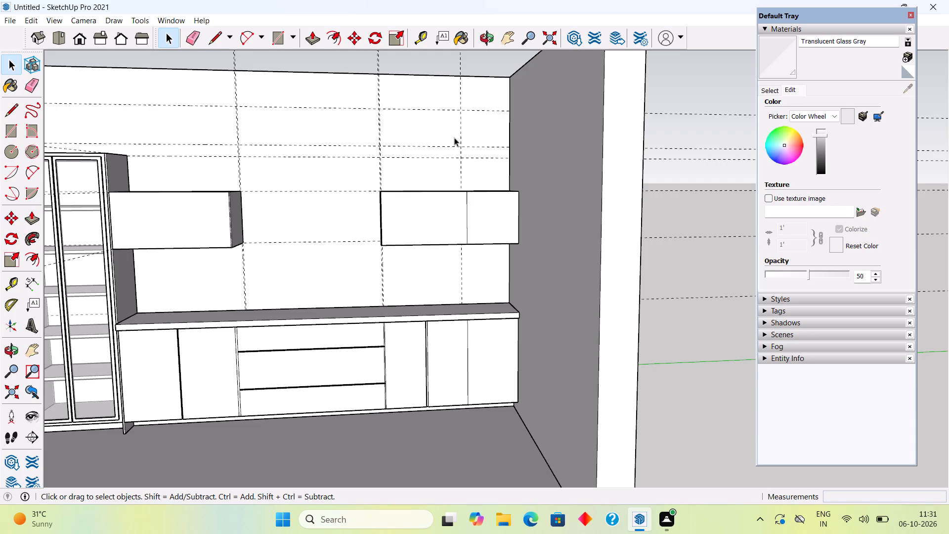
{"action": "scroll", "coordinate": [470, 262], "scroll_direction": "down", "scroll_amount": 6}
{"action": "scroll", "coordinate": [415, 213], "scroll_direction": "down", "scroll_amount": 10}
{"action": "scroll", "coordinate": [376, 150], "scroll_direction": "up", "scroll_amount": 4}
{"action": "scroll", "coordinate": [350, 212], "scroll_direction": "up", "scroll_amount": 5}
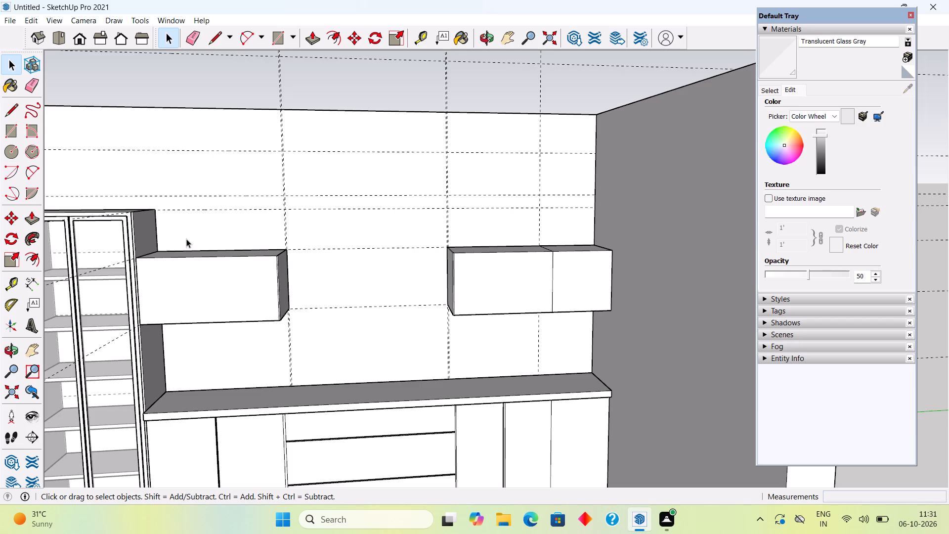
Push the front face of the overhead box beside the tall glass-door cabinet inward 1" inside its group.
{"action": "scroll", "coordinate": [186, 239], "scroll_direction": "up", "scroll_amount": 2}
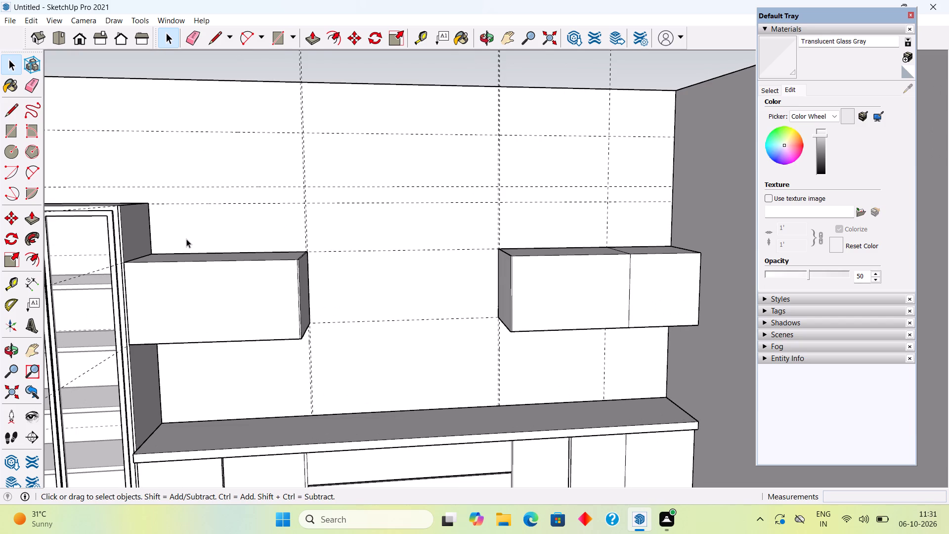
{"action": "middle_click_drag", "start_coordinate": [161, 289], "coordinate": [60, 362]}
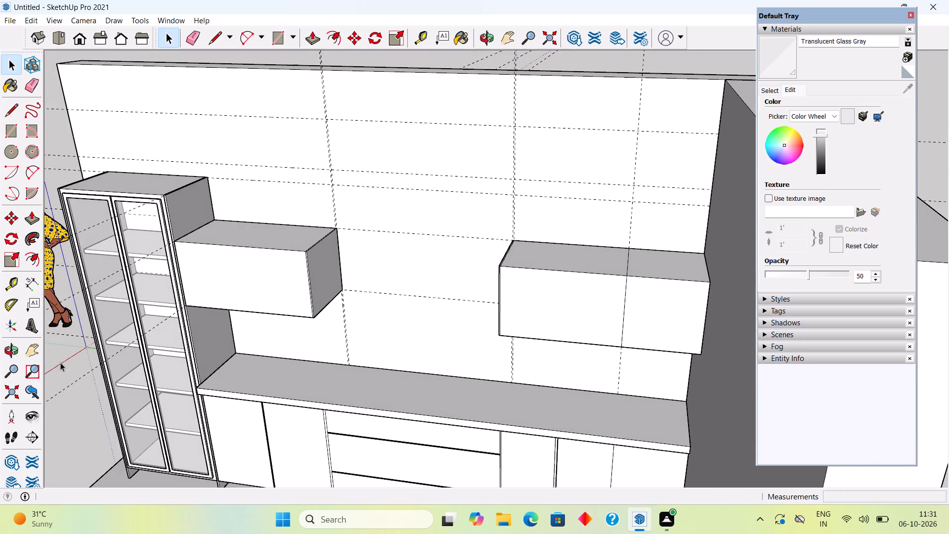
{"action": "left_click", "coordinate": [222, 275]}
{"action": "triple_click", "coordinate": [222, 275]}
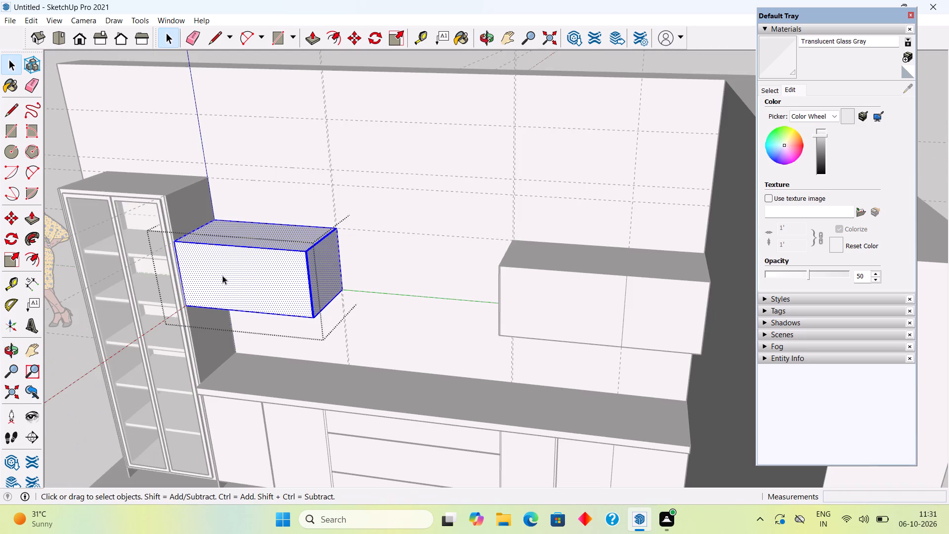
{"action": "key", "text": "p"}
{"action": "left_click", "coordinate": [222, 275]}
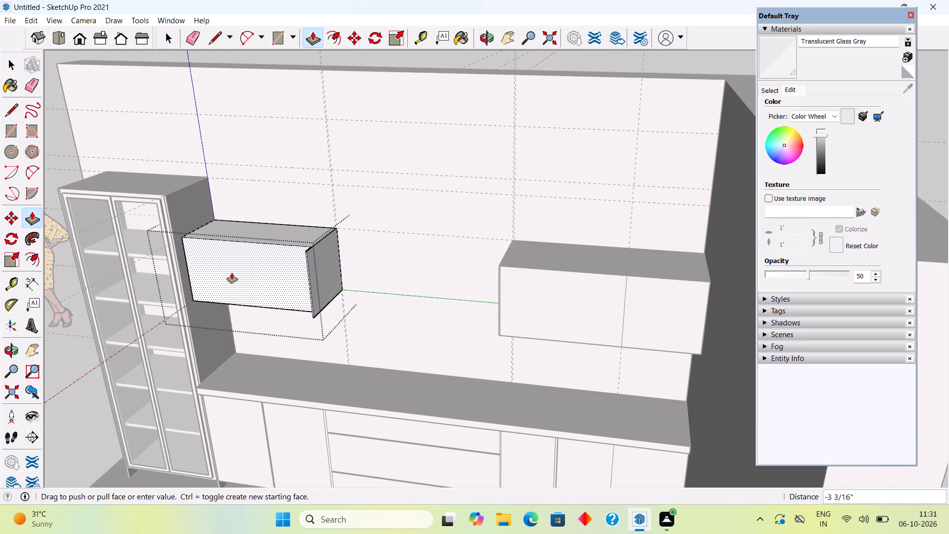
{"action": "type", "text": "1\""}
{"action": "key", "text": "Return"}
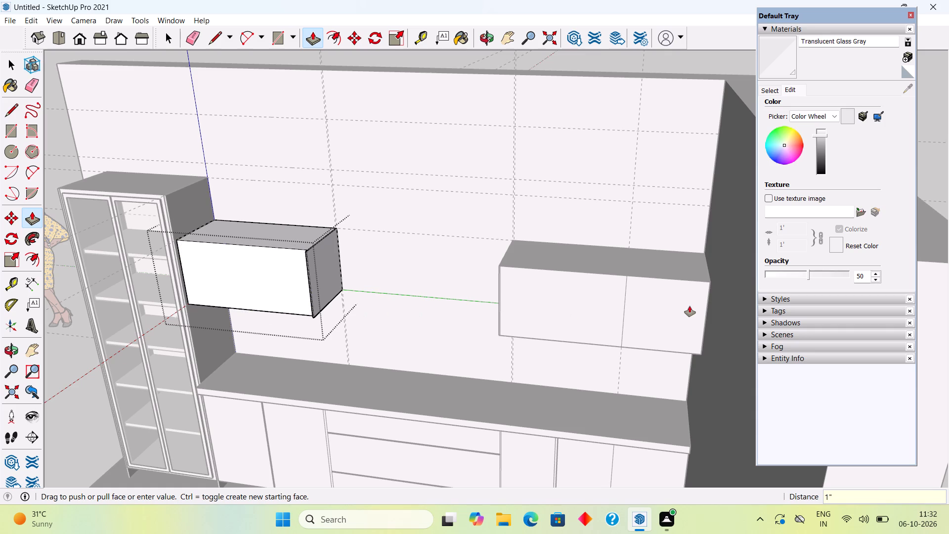
{"action": "key", "text": "space"}
{"action": "key", "text": "space"}
{"action": "key", "text": "space"}
{"action": "key", "text": "space"}
{"action": "key", "text": "space"}
{"action": "key", "text": "space"}
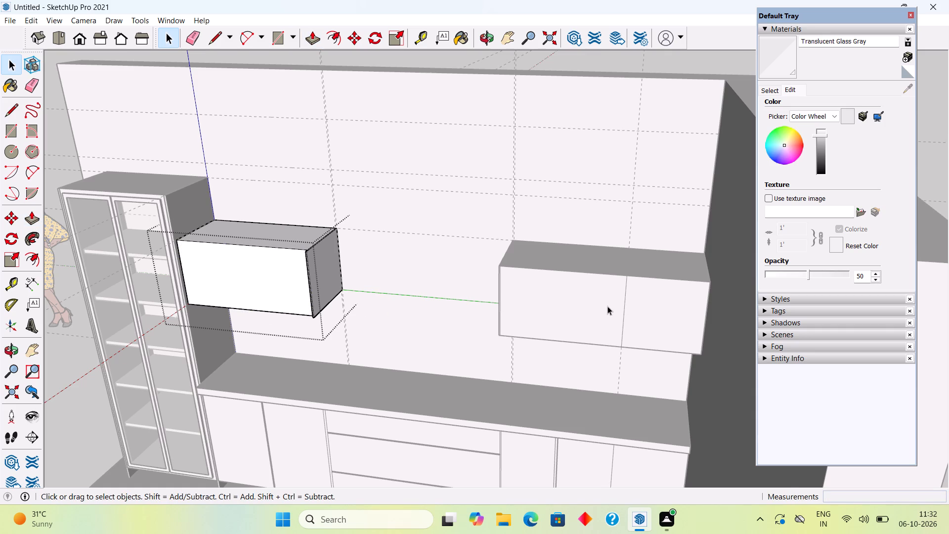
Push the front faces of both sections of the overhead box beside the side wall inward 1".
{"action": "triple_click", "coordinate": [607, 306]}
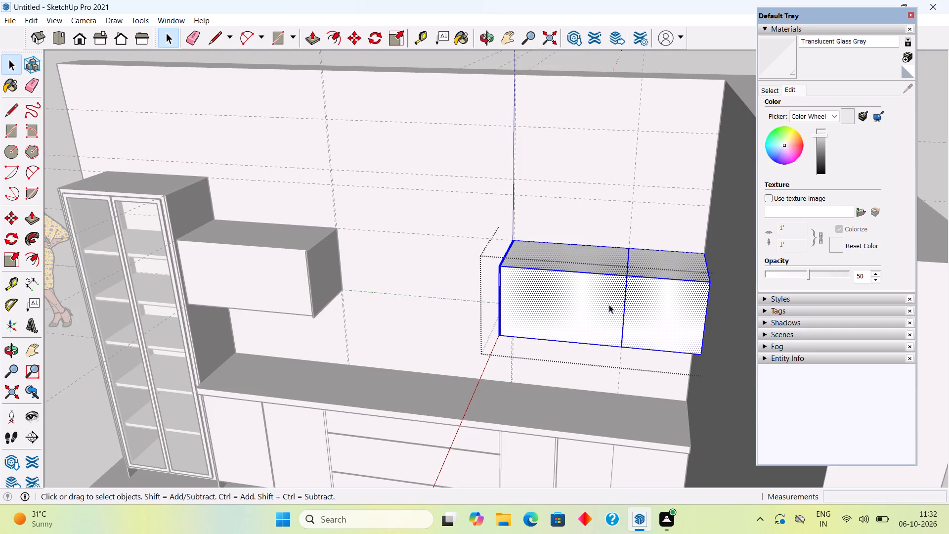
{"action": "key", "text": "p"}
{"action": "left_click", "coordinate": [609, 304]}
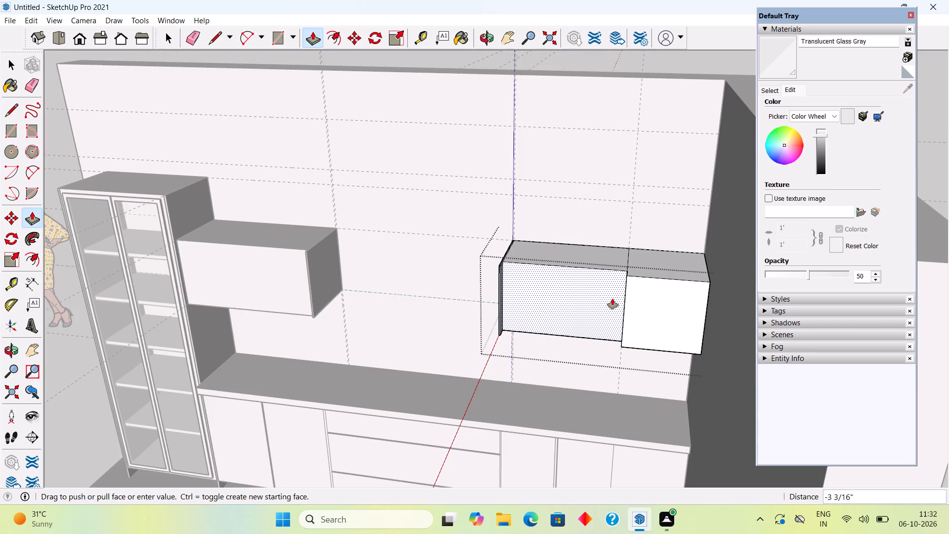
{"action": "key", "text": "1"}
{"action": "key", "text": "shift+quotedbl"}
{"action": "key", "text": "Return"}
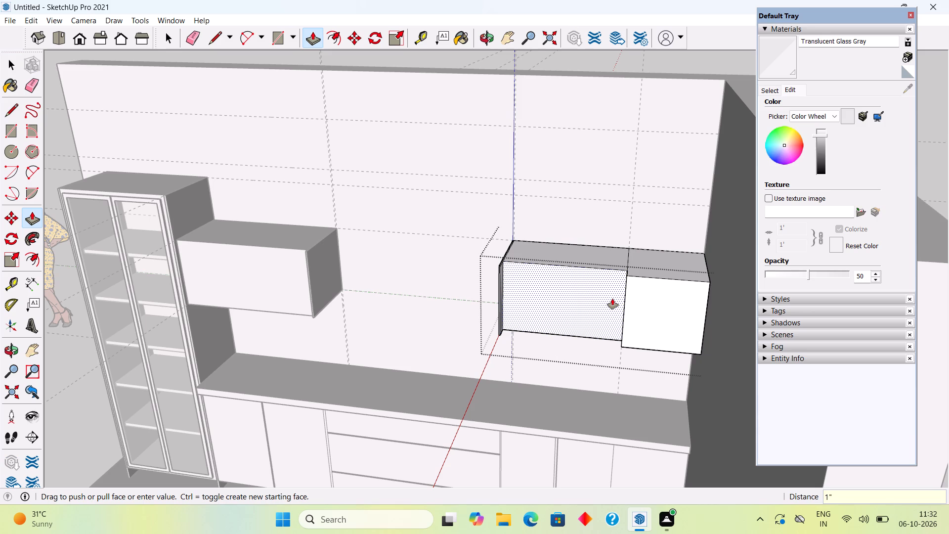
{"action": "double_click", "coordinate": [654, 307]}
Push the thin front strip at the gap end of the overhead box beside the side wall inward 1", and close the group.
{"action": "scroll", "coordinate": [505, 299], "scroll_direction": "up", "scroll_amount": 8}
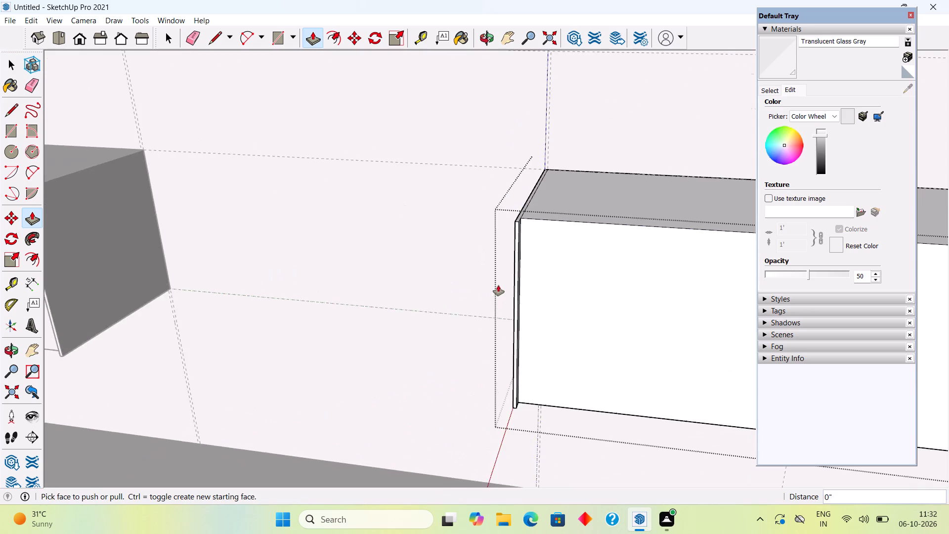
{"action": "scroll", "coordinate": [498, 285], "scroll_direction": "up", "scroll_amount": 5}
{"action": "double_click", "coordinate": [525, 278]}
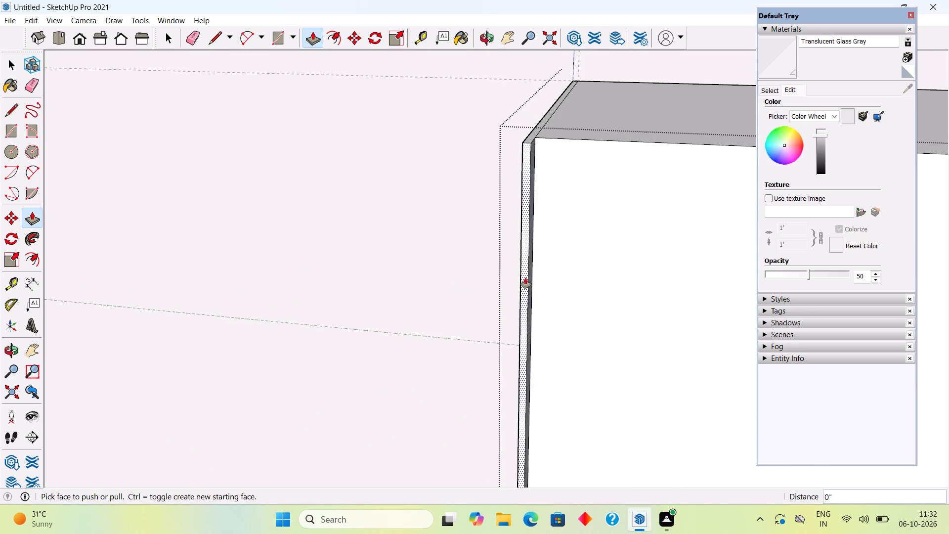
{"action": "key", "text": "space"}
{"action": "scroll", "coordinate": [540, 289], "scroll_direction": "down", "scroll_amount": 17}
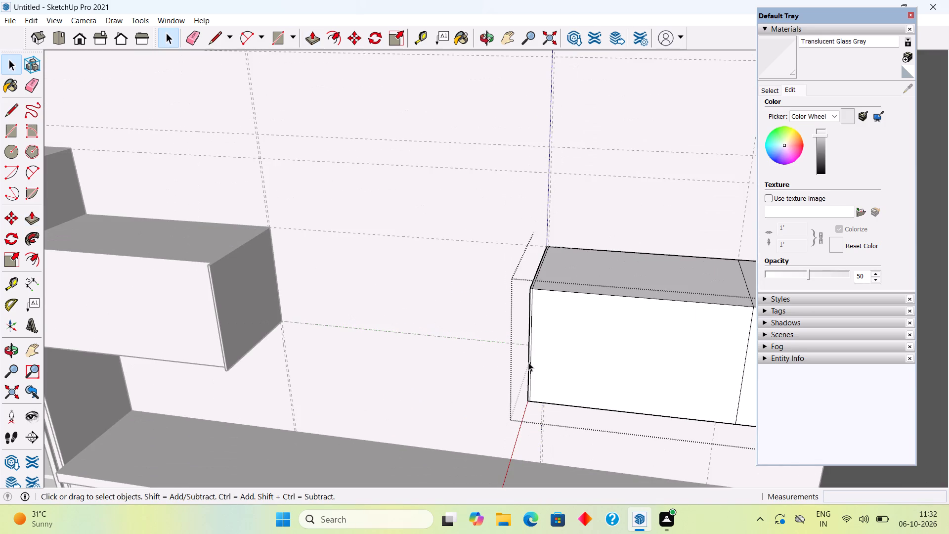
{"action": "key", "text": "space"}
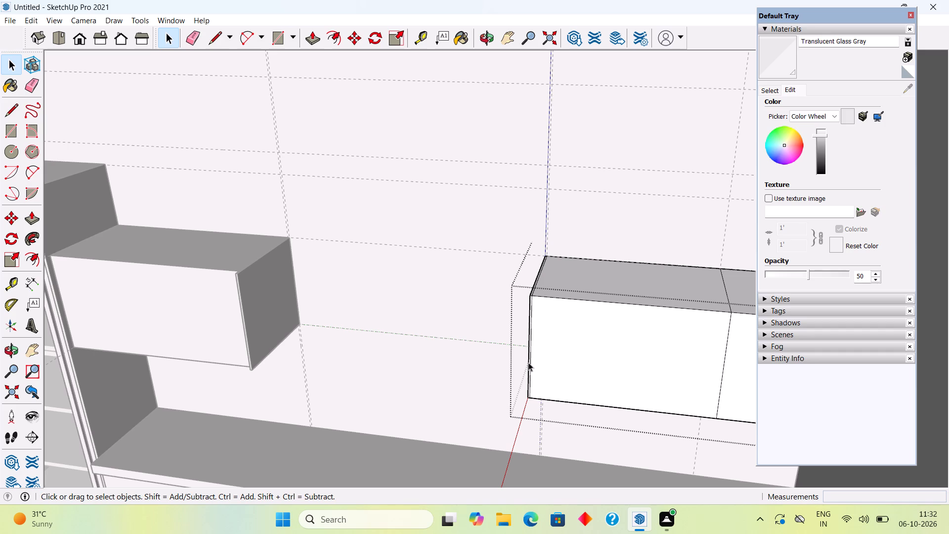
{"action": "middle_click_drag", "start_coordinate": [406, 314], "coordinate": [505, 245]}
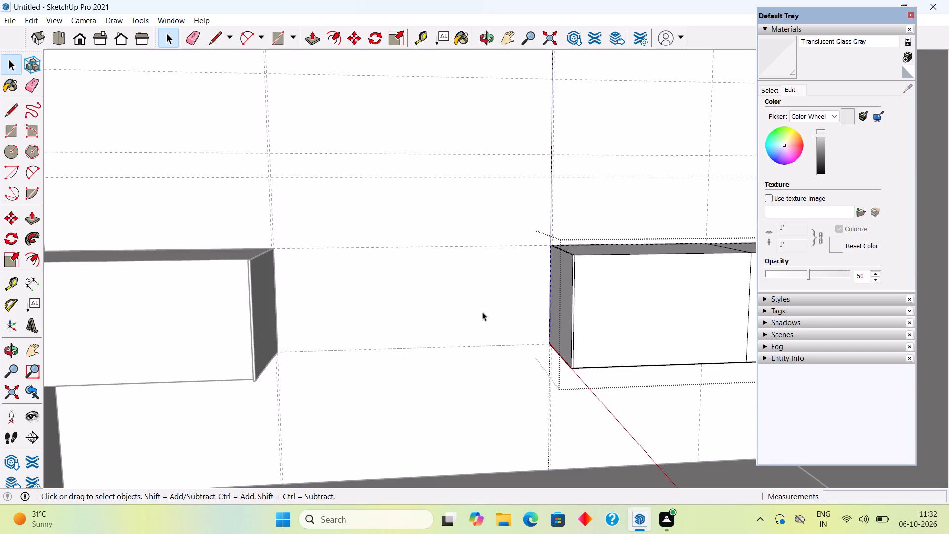
{"action": "left_click", "coordinate": [482, 312]}
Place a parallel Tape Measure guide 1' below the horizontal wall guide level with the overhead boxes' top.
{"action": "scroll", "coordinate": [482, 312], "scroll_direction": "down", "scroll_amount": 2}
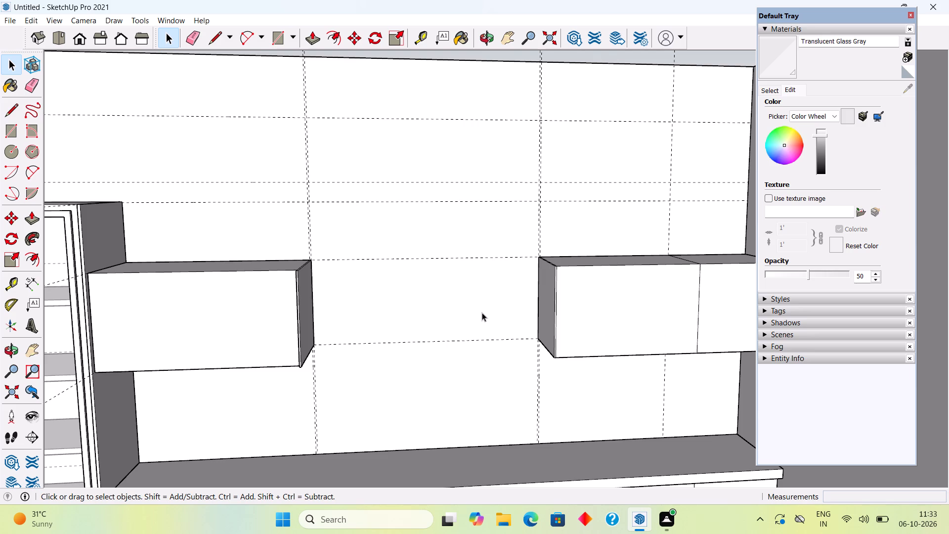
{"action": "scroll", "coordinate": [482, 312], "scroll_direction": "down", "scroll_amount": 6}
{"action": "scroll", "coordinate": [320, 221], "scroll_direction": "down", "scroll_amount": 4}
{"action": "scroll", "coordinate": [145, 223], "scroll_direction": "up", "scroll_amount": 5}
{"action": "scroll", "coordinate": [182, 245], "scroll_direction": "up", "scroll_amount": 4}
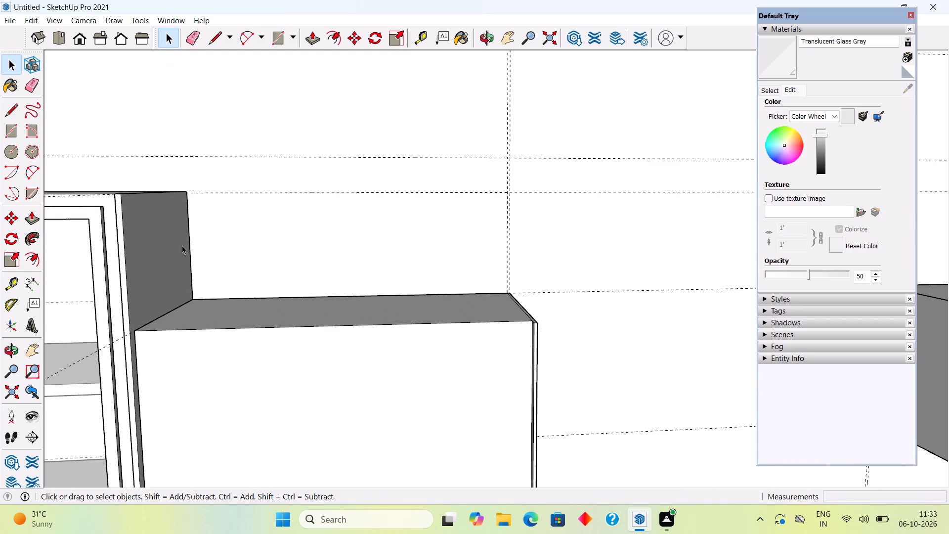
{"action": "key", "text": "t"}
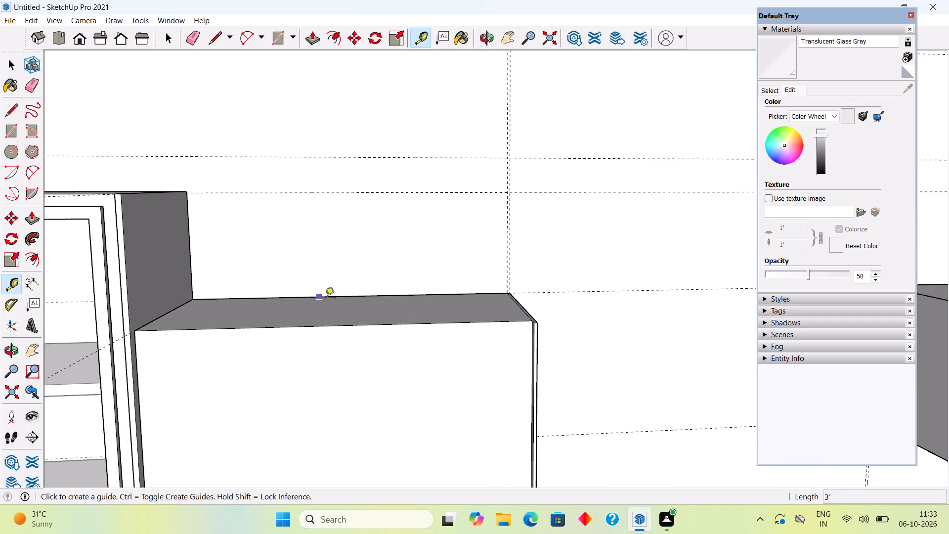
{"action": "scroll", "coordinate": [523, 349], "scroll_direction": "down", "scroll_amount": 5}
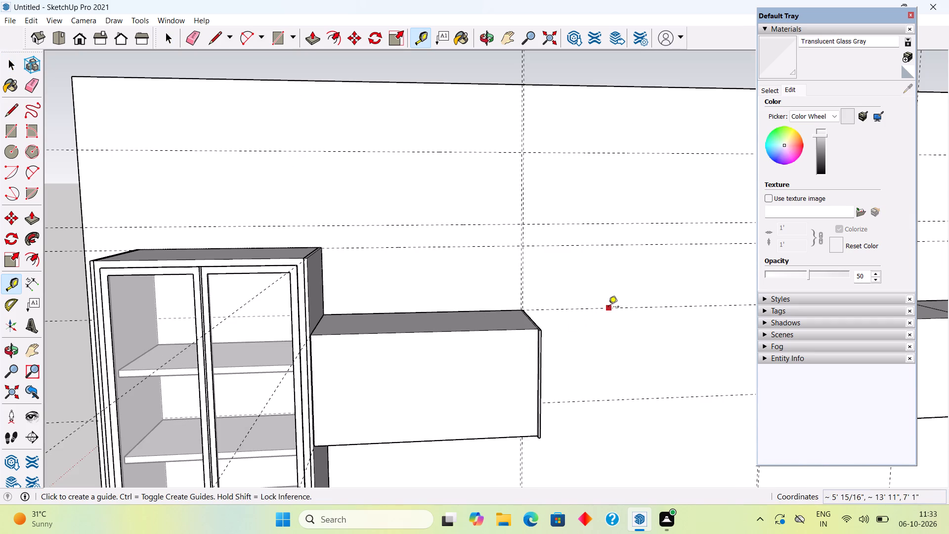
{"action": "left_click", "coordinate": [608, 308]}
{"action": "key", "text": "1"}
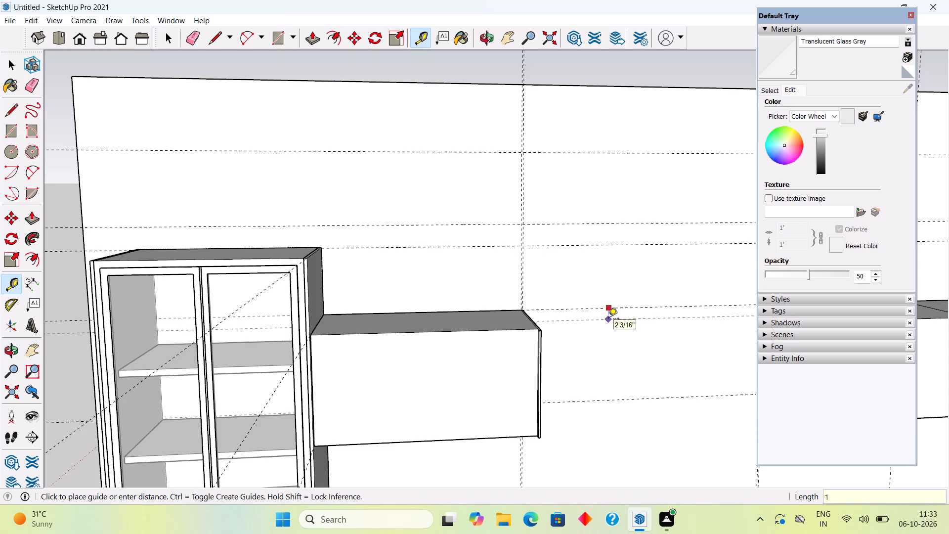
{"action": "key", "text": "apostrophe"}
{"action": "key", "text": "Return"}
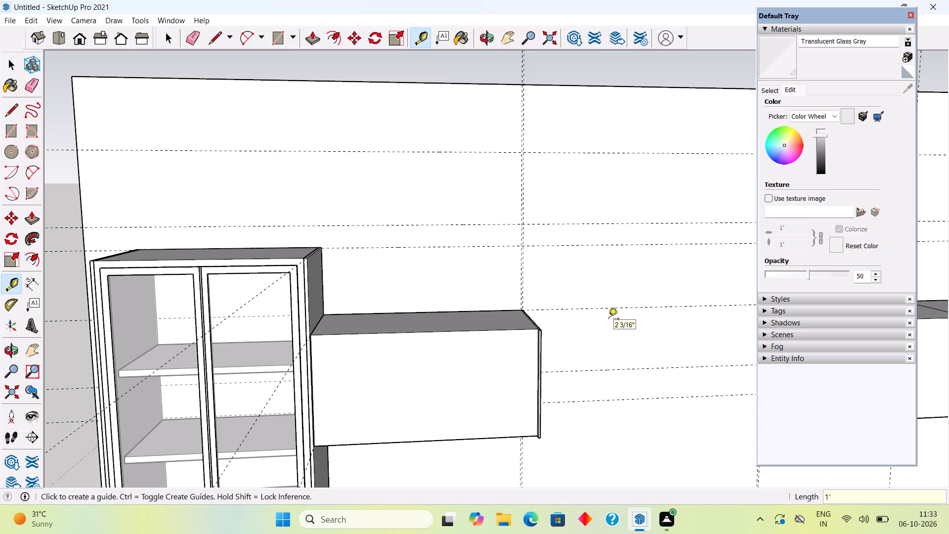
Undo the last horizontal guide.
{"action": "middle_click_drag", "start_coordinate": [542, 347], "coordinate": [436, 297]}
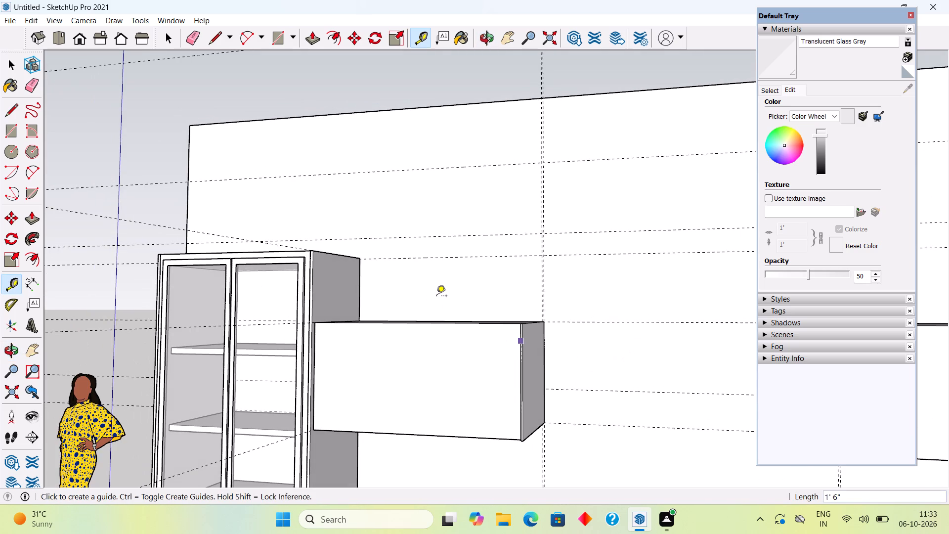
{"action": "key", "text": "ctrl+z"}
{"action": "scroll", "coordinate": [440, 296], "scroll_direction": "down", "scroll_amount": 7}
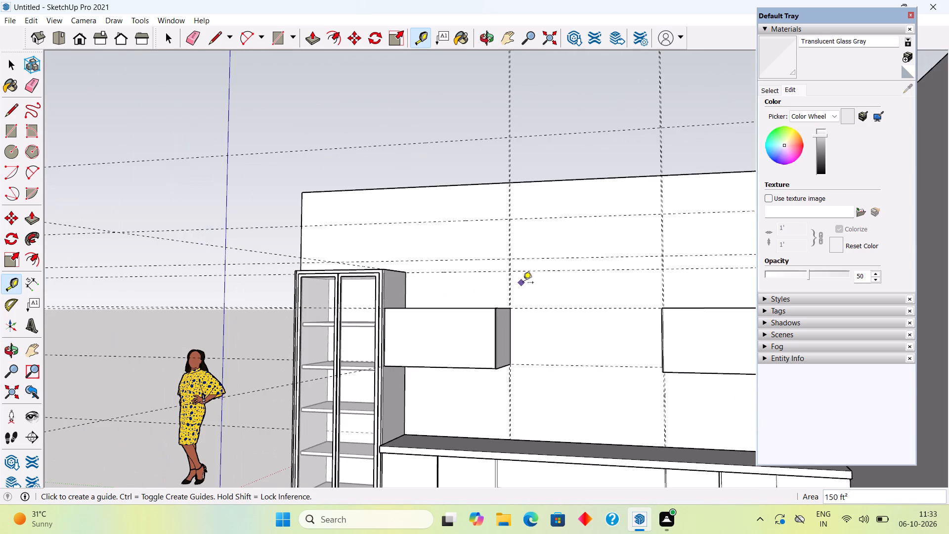
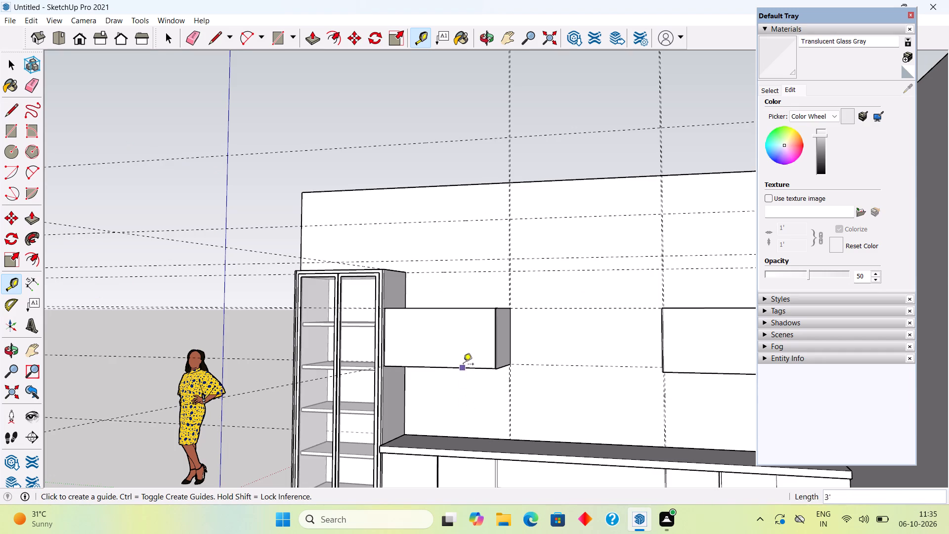
Place a parallel guide 1" below the horizontal wall guide level with the top of the overhead boxes.
{"action": "scroll", "coordinate": [419, 287], "scroll_direction": "up", "scroll_amount": 2}
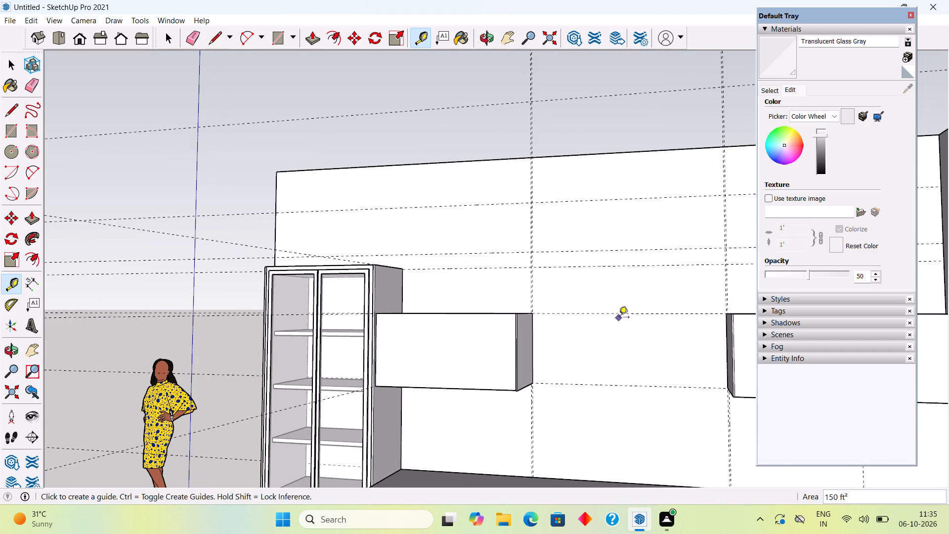
{"action": "left_click", "coordinate": [619, 316]}
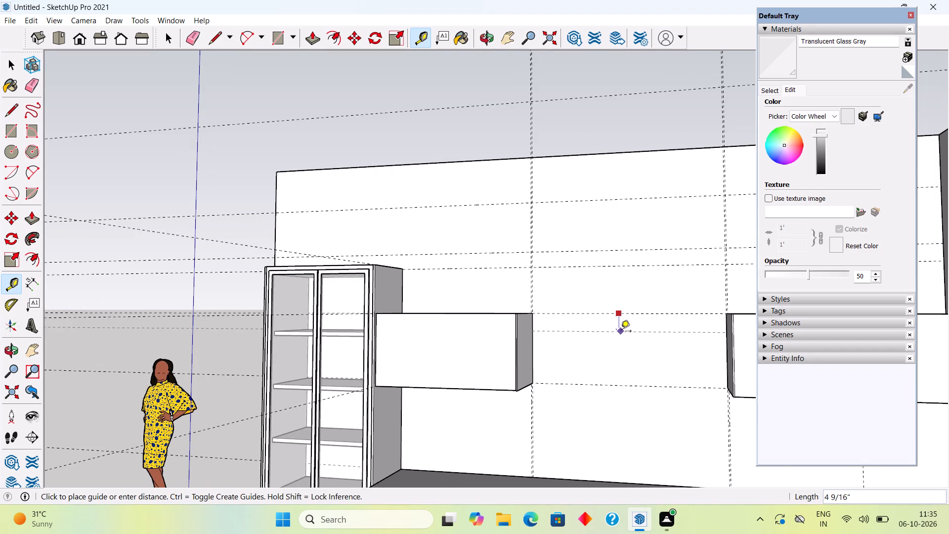
{"action": "type", "text": "1\""}
{"action": "key", "text": "Return"}
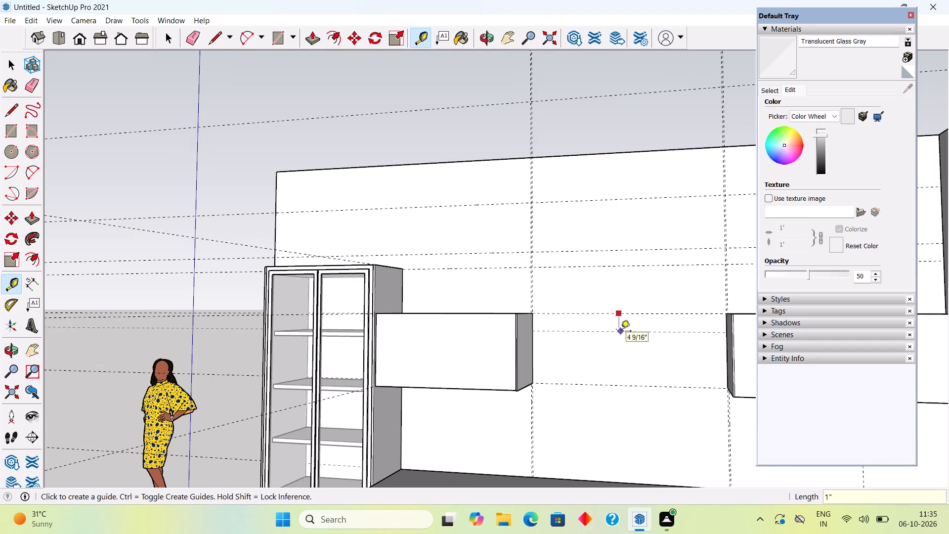
{"action": "key", "text": "space"}
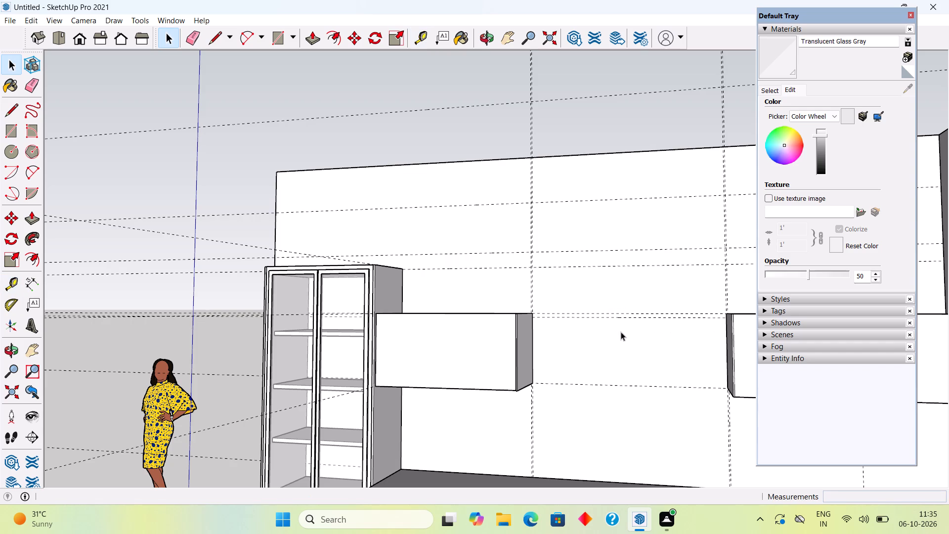
Draw a 1" high rectangle on the wall spanning the gap between the two overhead boxes, level with their tops.
{"action": "key", "text": "p"}
{"action": "key", "text": "r"}
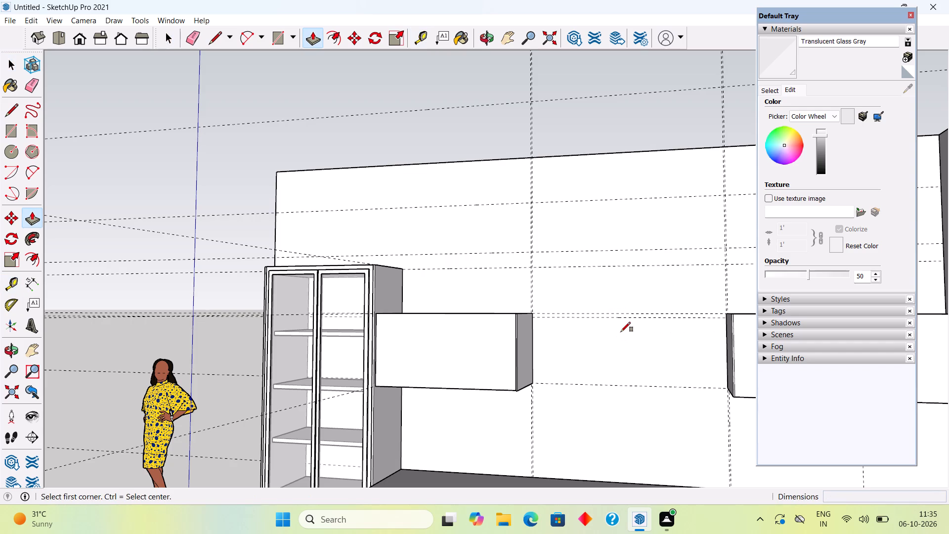
{"action": "scroll", "coordinate": [531, 300], "scroll_direction": "up", "scroll_amount": 6}
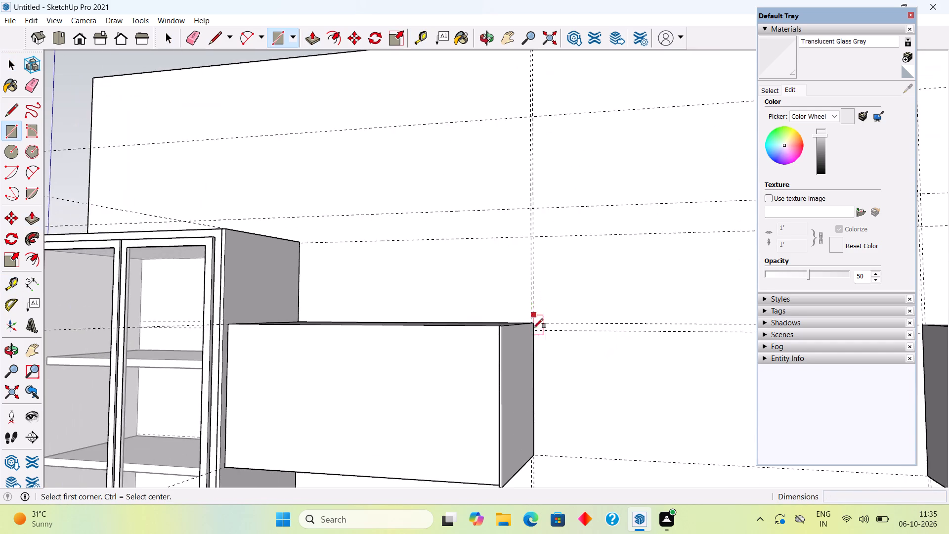
{"action": "scroll", "coordinate": [516, 189], "scroll_direction": "up", "scroll_amount": 4}
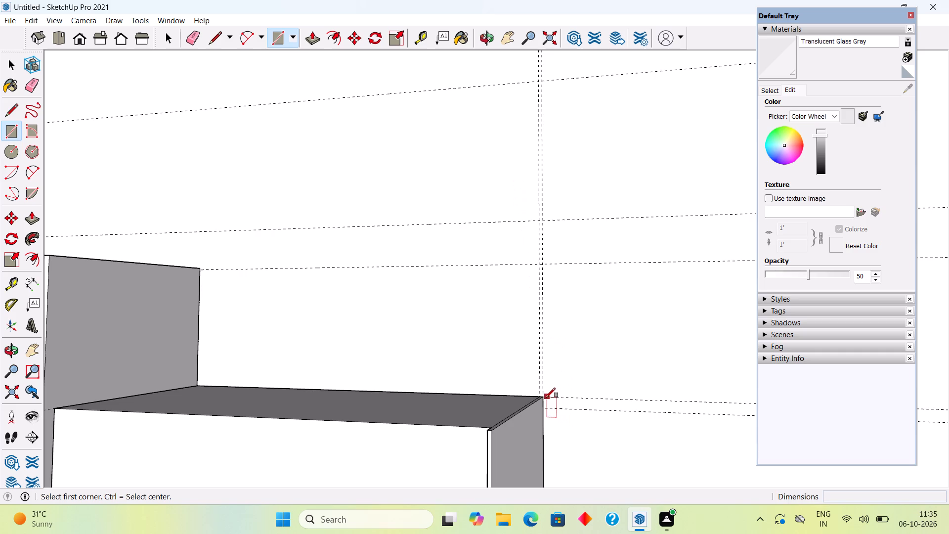
{"action": "left_click", "coordinate": [543, 398]}
{"action": "scroll", "coordinate": [546, 384], "scroll_direction": "down", "scroll_amount": 16}
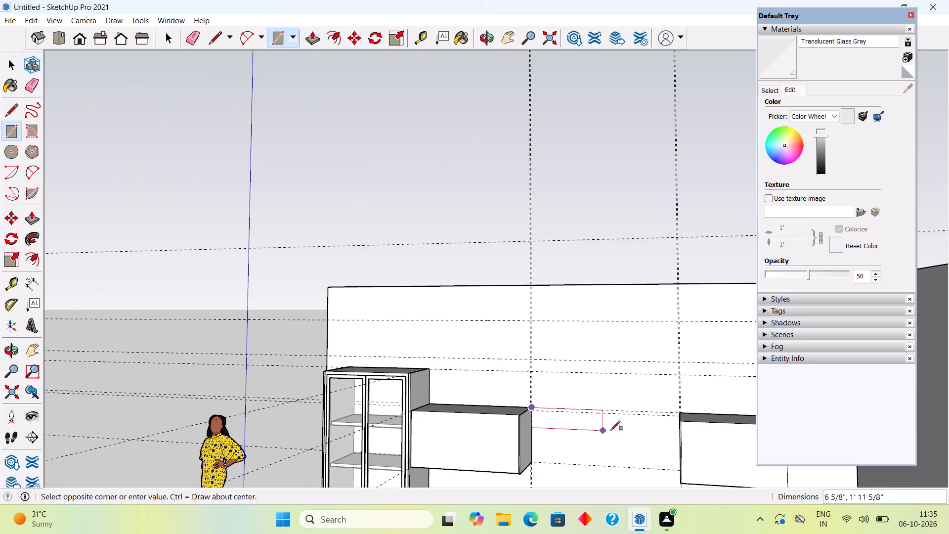
{"action": "scroll", "coordinate": [630, 428], "scroll_direction": "up", "scroll_amount": 6}
{"action": "scroll", "coordinate": [667, 415], "scroll_direction": "up", "scroll_amount": 4}
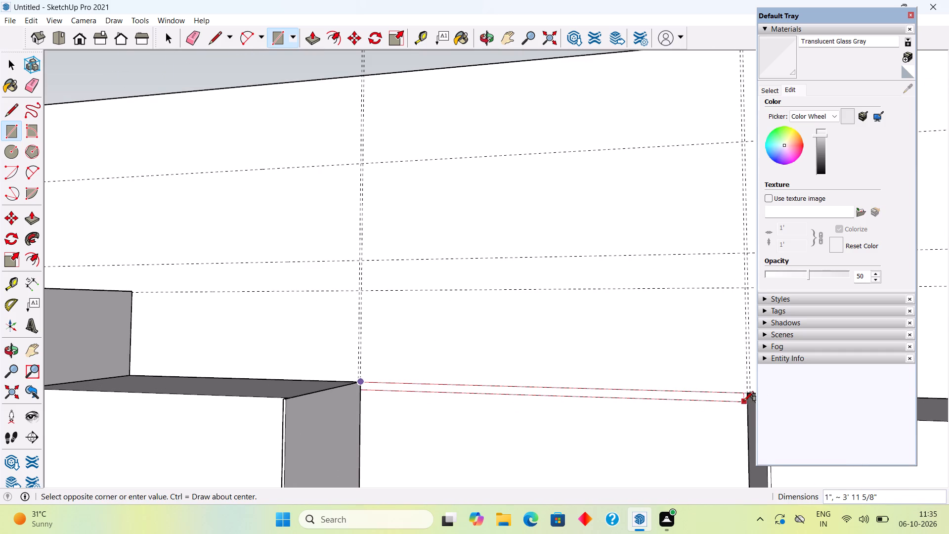
{"action": "left_click", "coordinate": [744, 401]}
{"action": "key", "text": "space"}
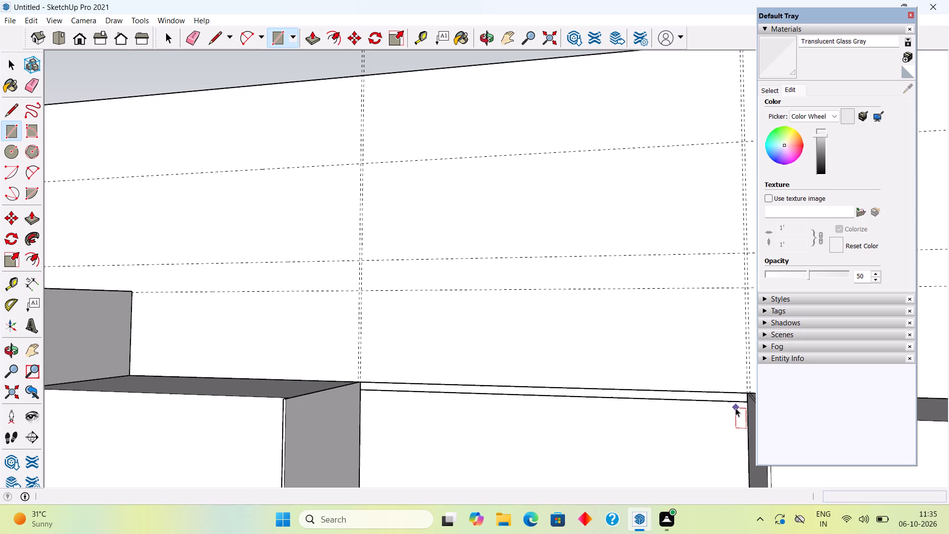
Pull the thin rectangle between the overhead boxes 1'5" out from the wall to form a top panel.
{"action": "type", "text": "p"}
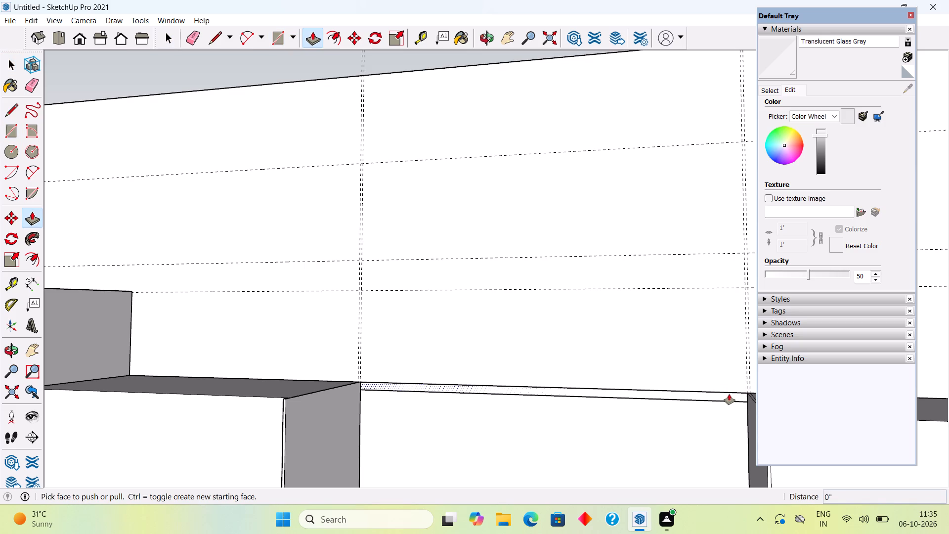
{"action": "left_click", "coordinate": [730, 393]}
{"action": "scroll", "coordinate": [697, 414], "scroll_direction": "down", "scroll_amount": 3}
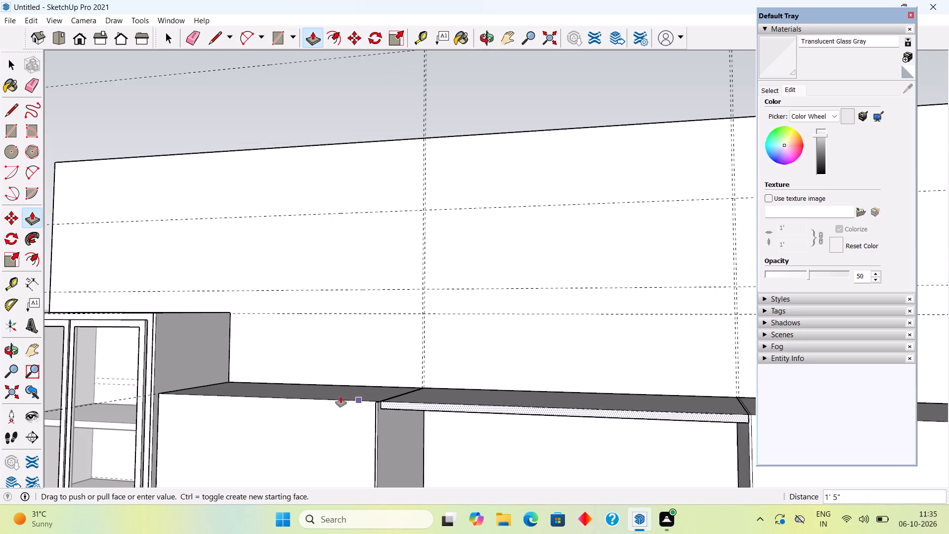
{"action": "left_click", "coordinate": [330, 398]}
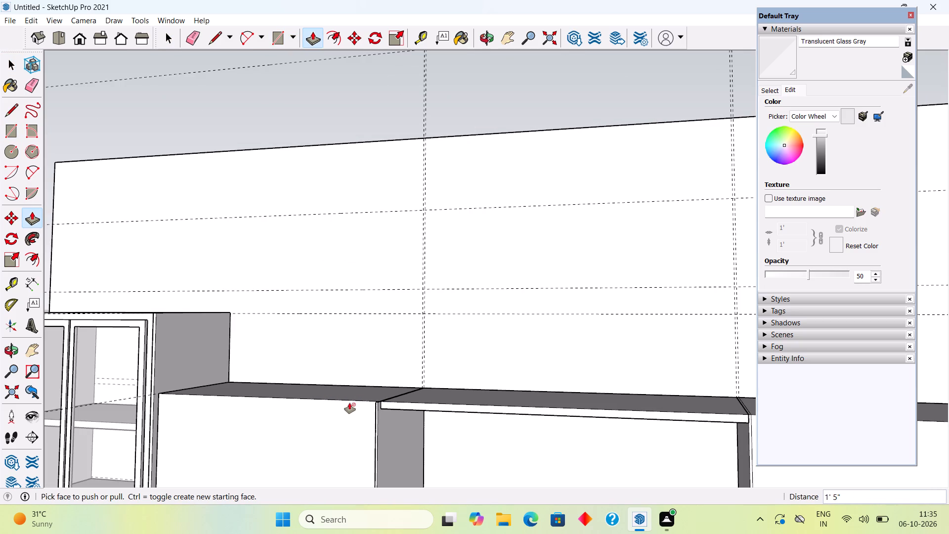
Inside the overhead box group beside the glass cabinet, push the thin front strip back flush with the top panel's front, and close the group.
{"action": "middle_click_drag", "start_coordinate": [434, 410], "coordinate": [361, 424]}
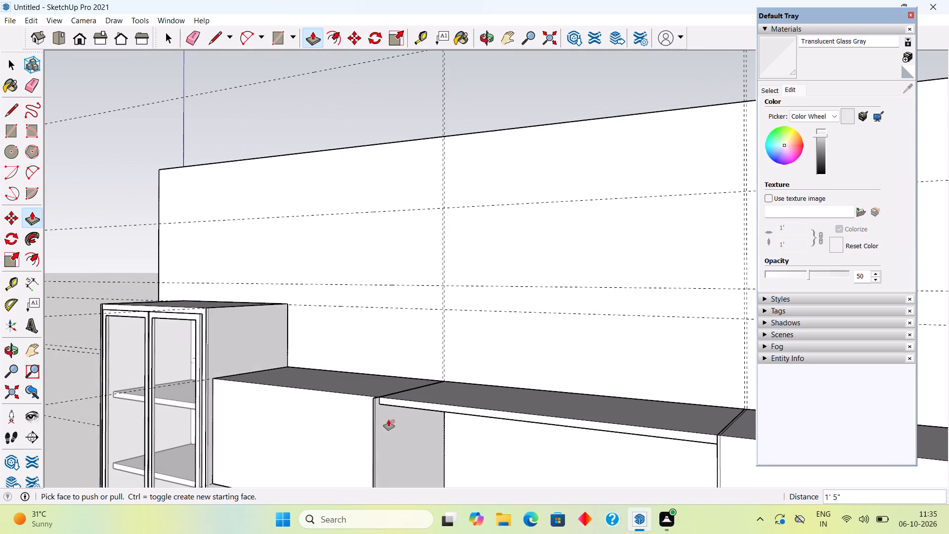
{"action": "scroll", "coordinate": [390, 410], "scroll_direction": "up", "scroll_amount": 9}
{"action": "scroll", "coordinate": [349, 407], "scroll_direction": "up", "scroll_amount": 6}
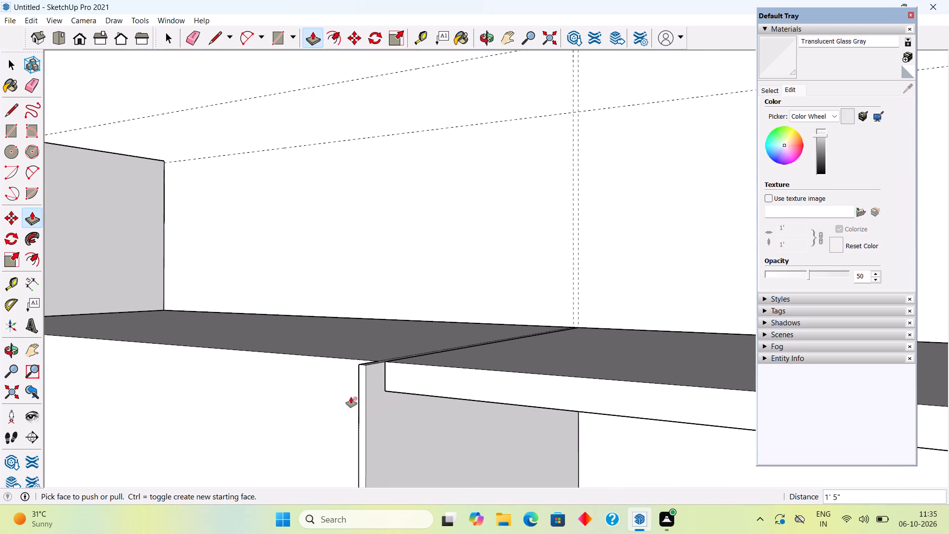
{"action": "key", "text": "space"}
{"action": "triple_click", "coordinate": [362, 402]}
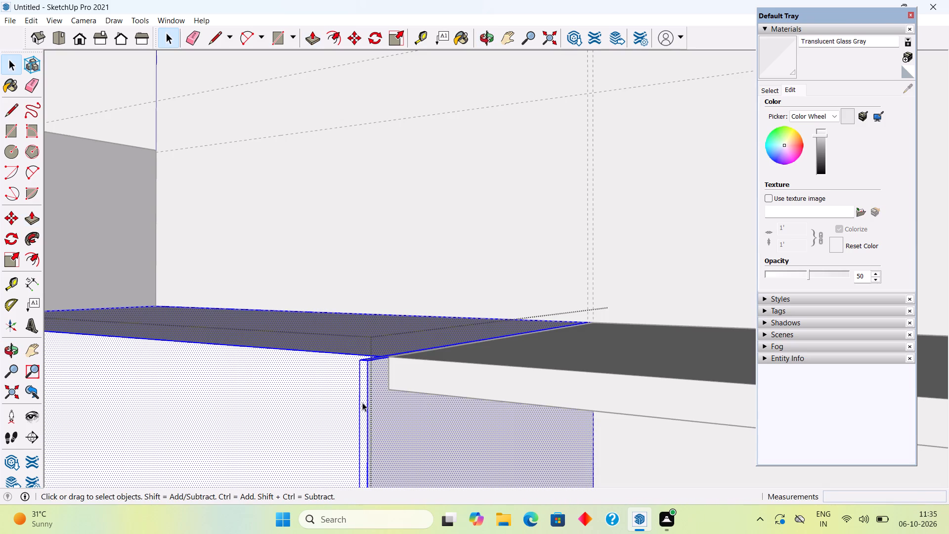
{"action": "key", "text": "p"}
{"action": "left_click", "coordinate": [362, 402]}
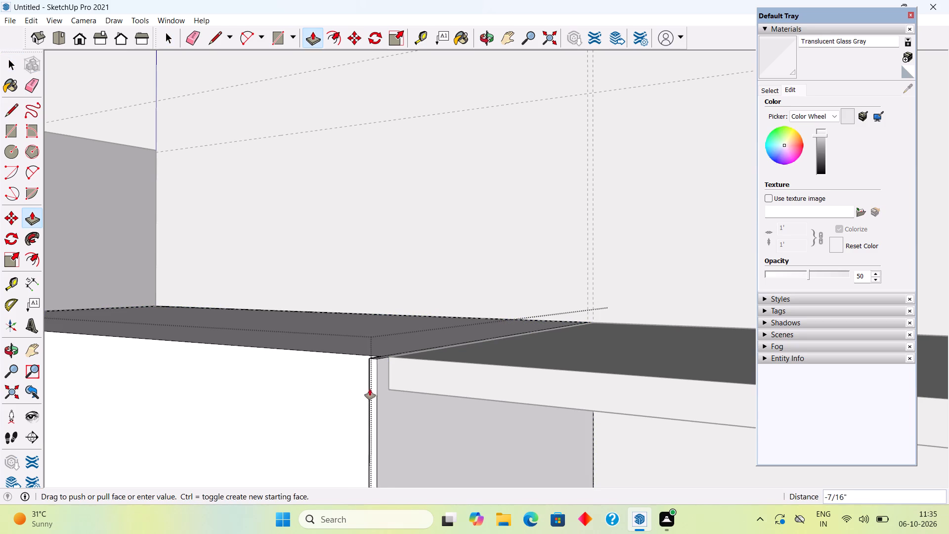
{"action": "left_click", "coordinate": [395, 371]}
{"action": "key", "text": "space"}
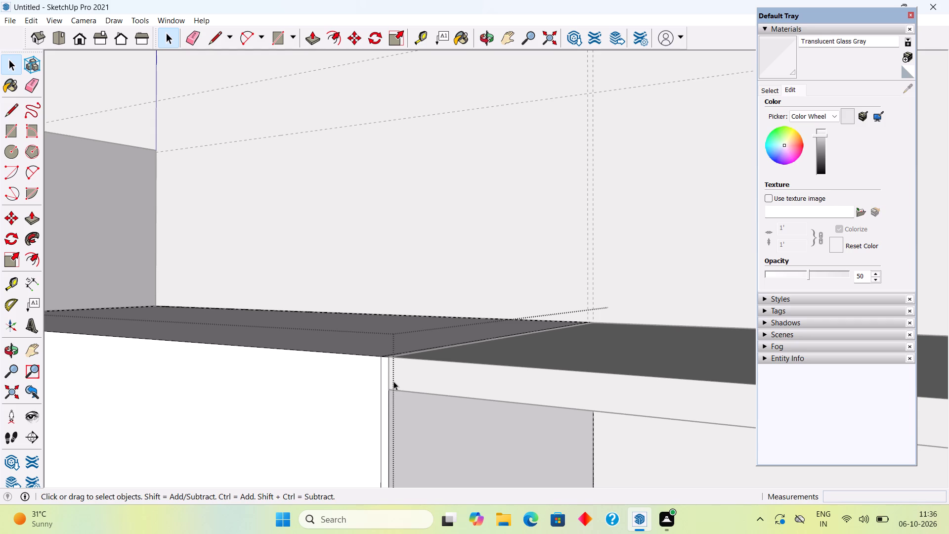
{"action": "left_click", "coordinate": [393, 381]}
{"action": "left_click", "coordinate": [411, 379]}
{"action": "scroll", "coordinate": [411, 379], "scroll_direction": "down", "scroll_amount": 15}
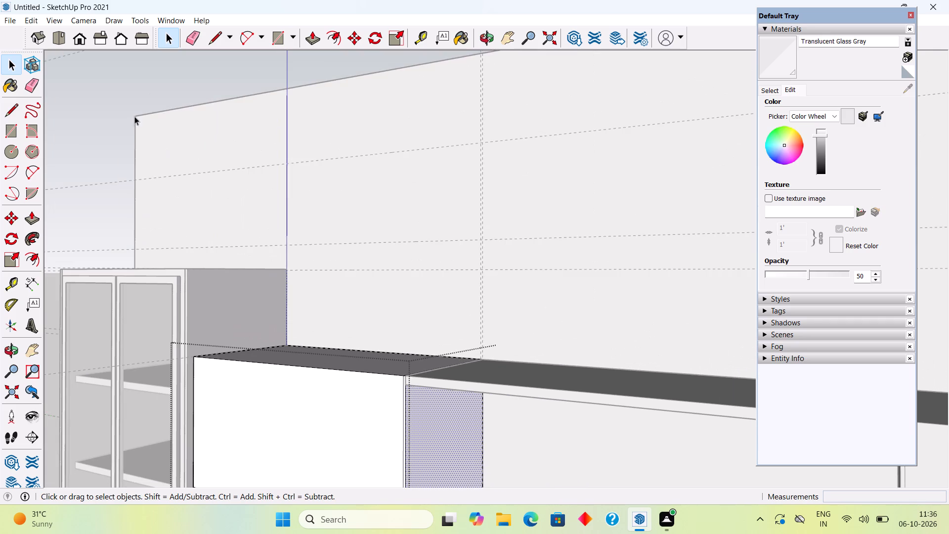
{"action": "left_click", "coordinate": [107, 101]}
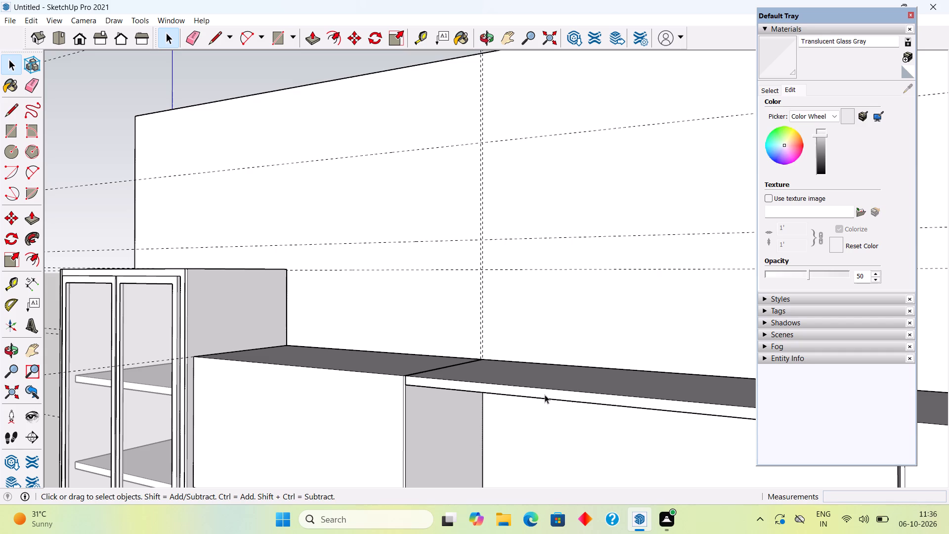
Make the whole top panel between the overhead boxes a group.
{"action": "double_click", "coordinate": [545, 395]}
{"action": "left_click", "coordinate": [545, 395]}
{"action": "right_click", "coordinate": [546, 390]}
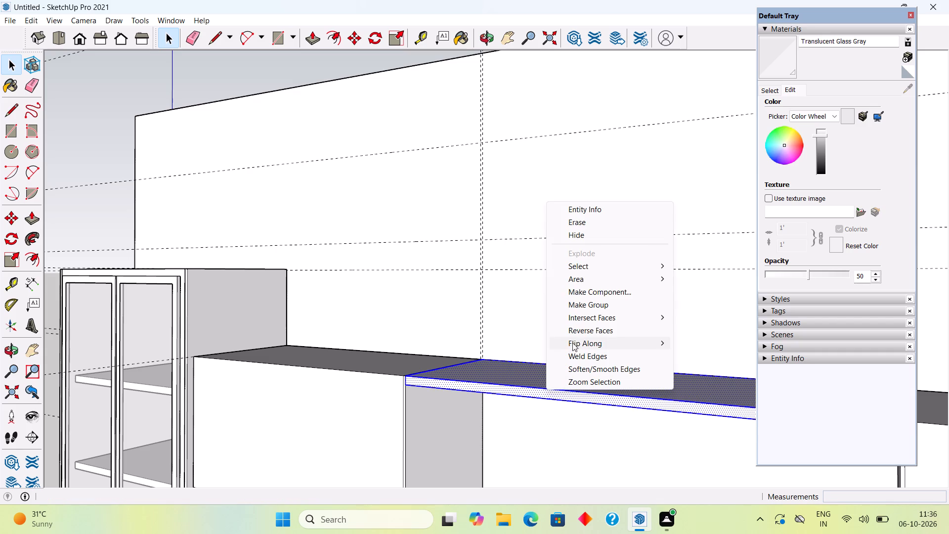
{"action": "left_click", "coordinate": [589, 304]}
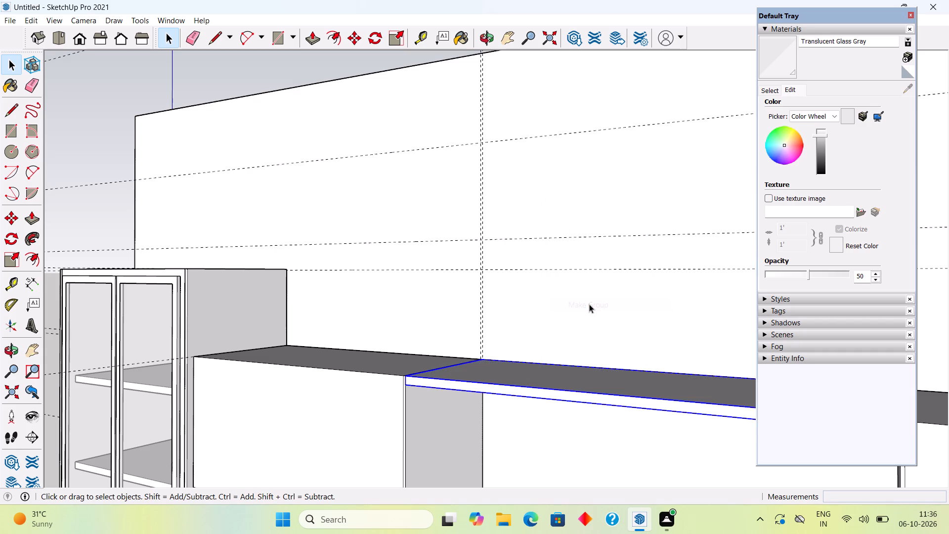
Place a guide across the top panel's underside, 2' from its end edge beside the glass-cabinet-side overhead box.
{"action": "middle_click_drag", "start_coordinate": [559, 414], "coordinate": [625, 355]}
{"action": "scroll", "coordinate": [625, 355], "scroll_direction": "down", "scroll_amount": 8}
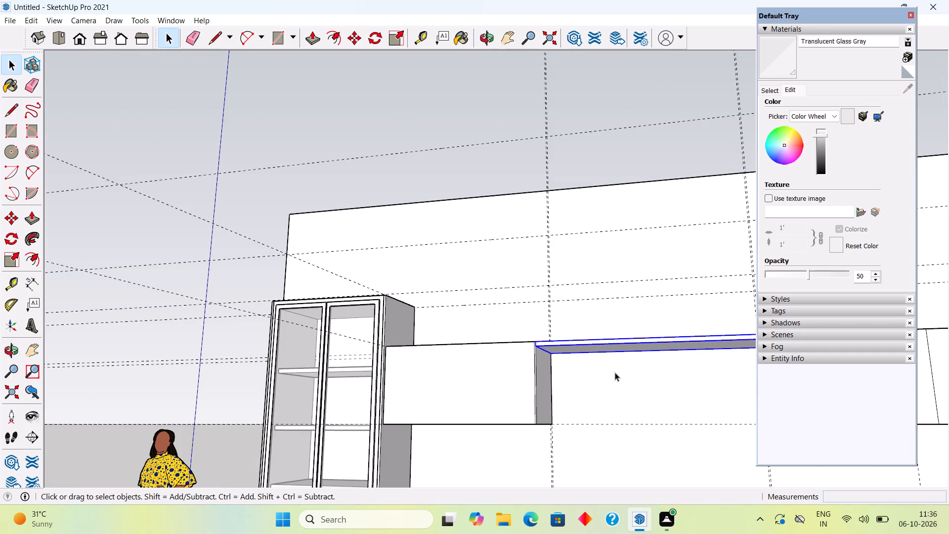
{"action": "scroll", "coordinate": [615, 373], "scroll_direction": "up", "scroll_amount": 2}
{"action": "scroll", "coordinate": [619, 364], "scroll_direction": "down", "scroll_amount": 9}
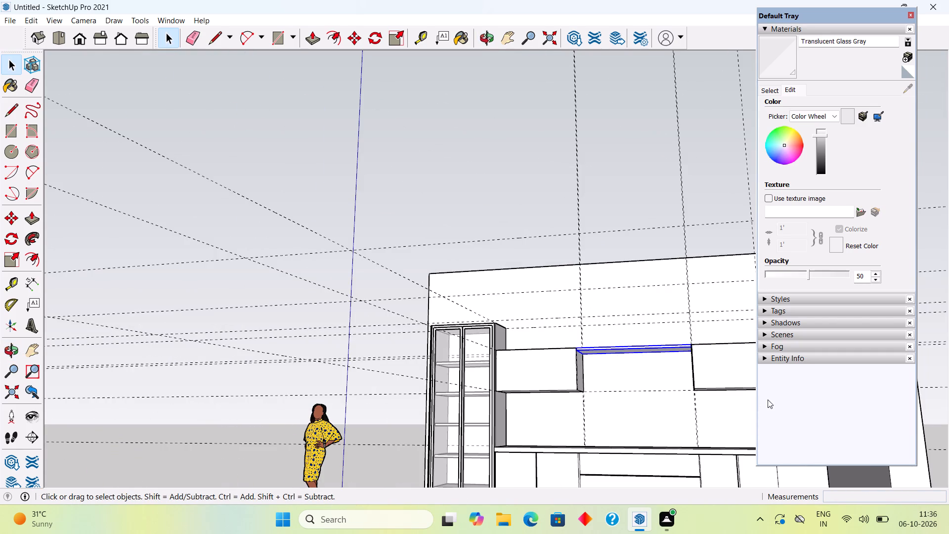
{"action": "scroll", "coordinate": [706, 371], "scroll_direction": "up", "scroll_amount": 13}
{"action": "middle_click_drag", "start_coordinate": [600, 327], "coordinate": [586, 257]}
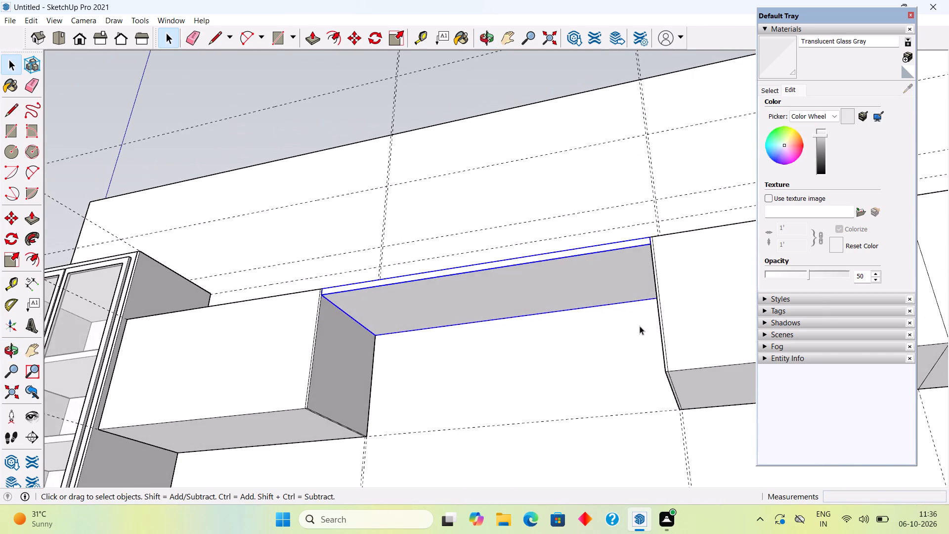
{"action": "scroll", "coordinate": [640, 326], "scroll_direction": "up", "scroll_amount": 6}
{"action": "middle_click_drag", "start_coordinate": [476, 186], "coordinate": [491, 163]}
{"action": "scroll", "coordinate": [485, 169], "scroll_direction": "up", "scroll_amount": 1}
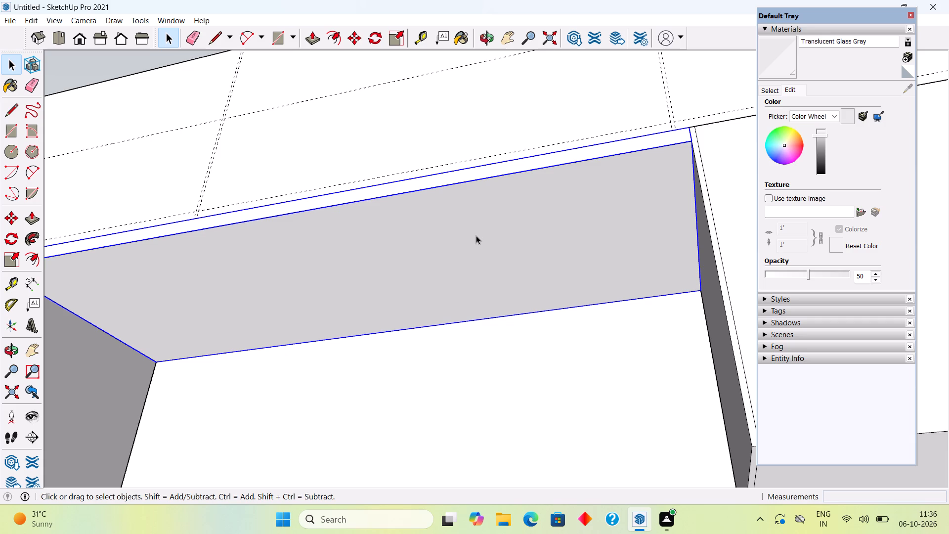
{"action": "key", "text": "t"}
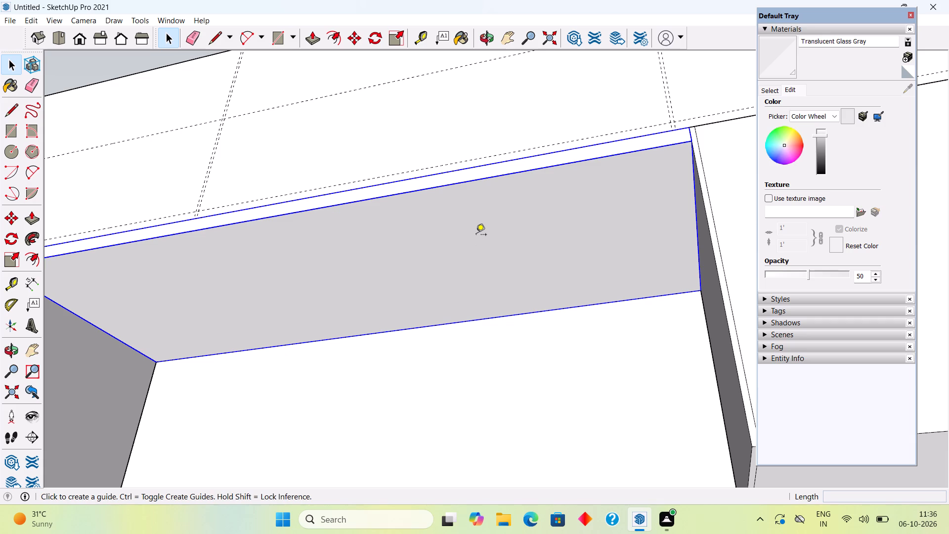
{"action": "left_click", "coordinate": [76, 316]}
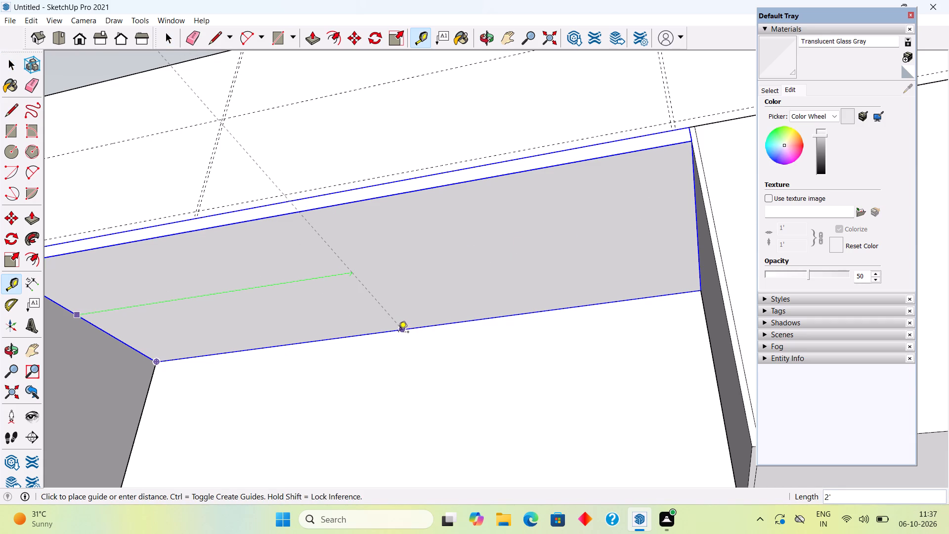
{"action": "left_click", "coordinate": [398, 333]}
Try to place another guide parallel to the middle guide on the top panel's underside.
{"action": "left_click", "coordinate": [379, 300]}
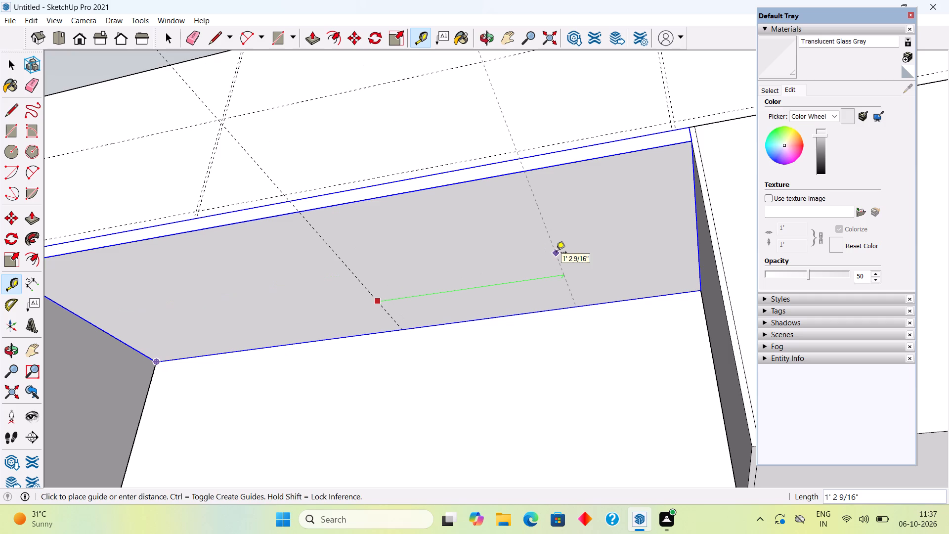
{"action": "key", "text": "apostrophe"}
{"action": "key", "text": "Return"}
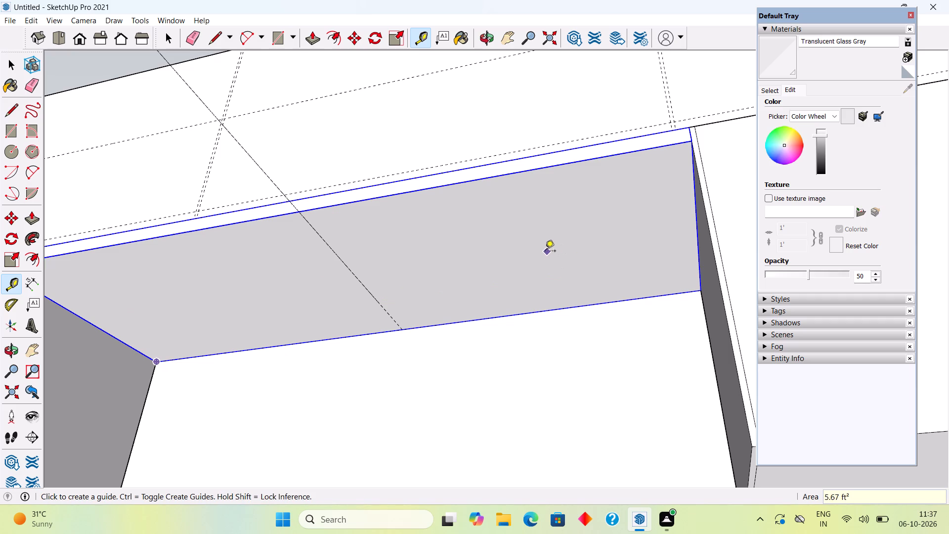
Start a parallel guide offset from the middle guide on the top panel's underside.
{"action": "middle_click_drag", "start_coordinate": [389, 248], "coordinate": [519, 236]}
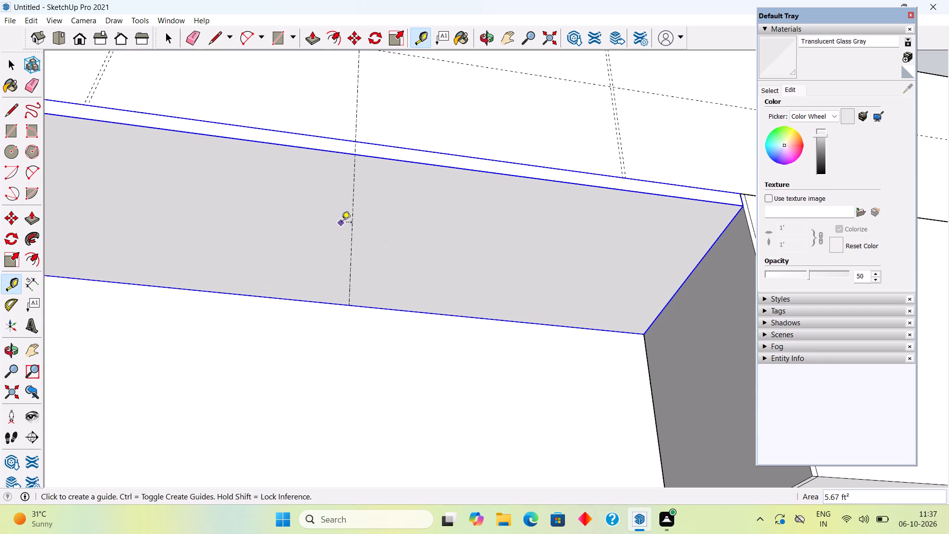
{"action": "middle_click_drag", "start_coordinate": [344, 221], "coordinate": [336, 286]}
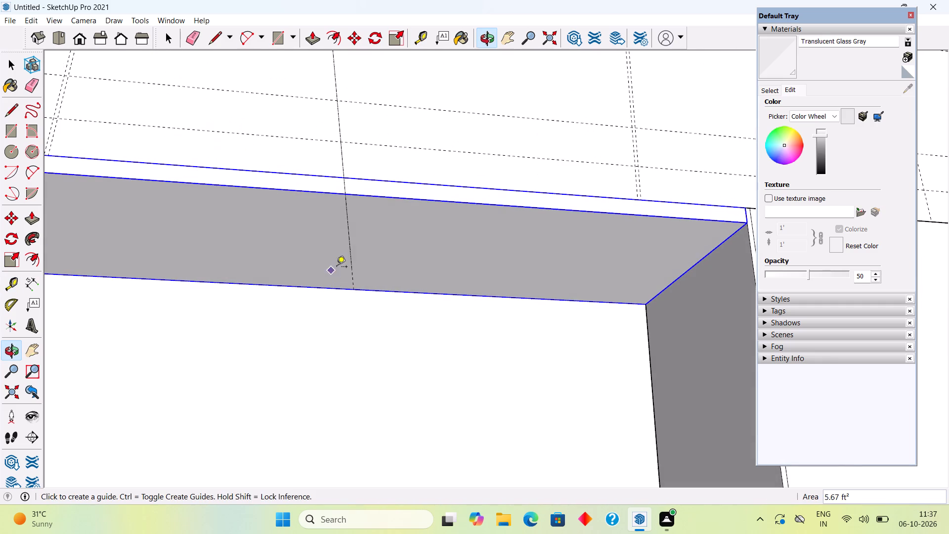
{"action": "left_click", "coordinate": [347, 245]}
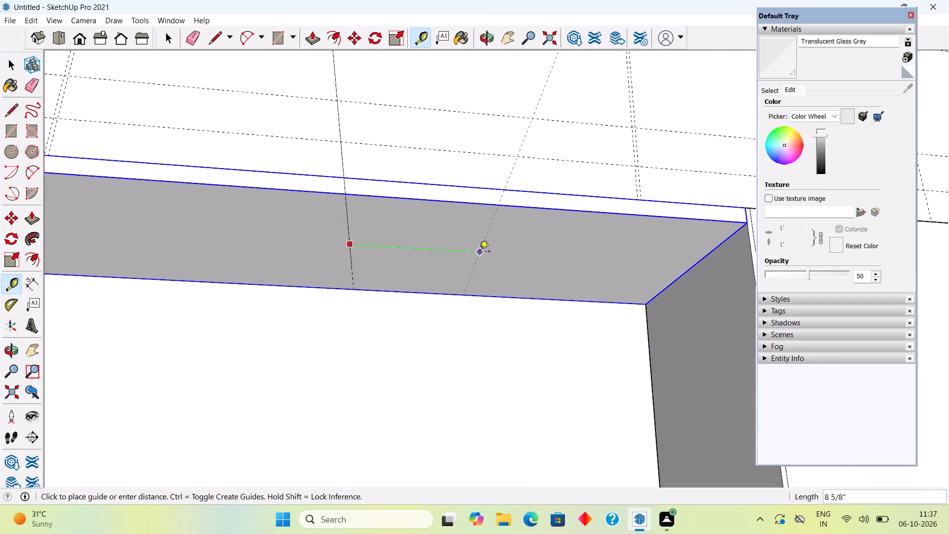
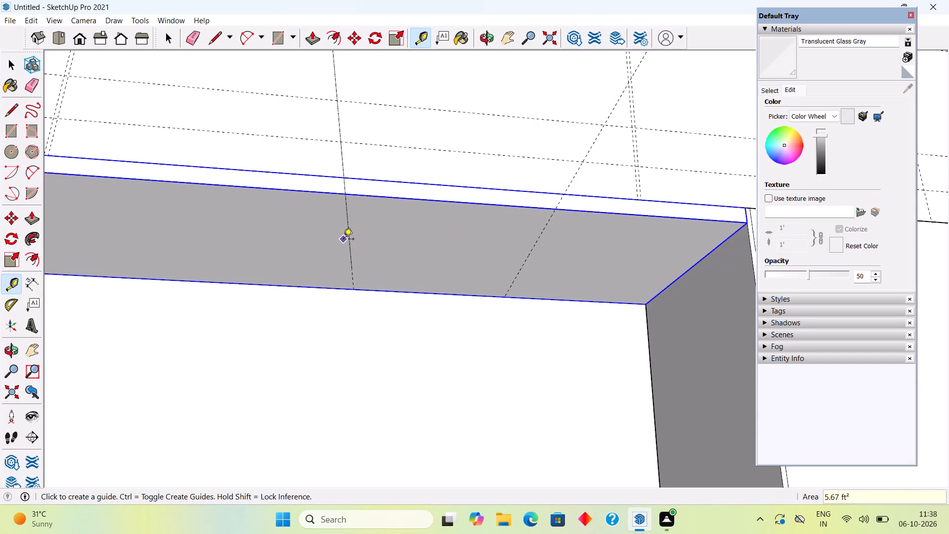
Place two parallel guides on the top panel's underside, one .5' to each side of the middle guide.
{"action": "middle_click_drag", "start_coordinate": [331, 240], "coordinate": [366, 246]}
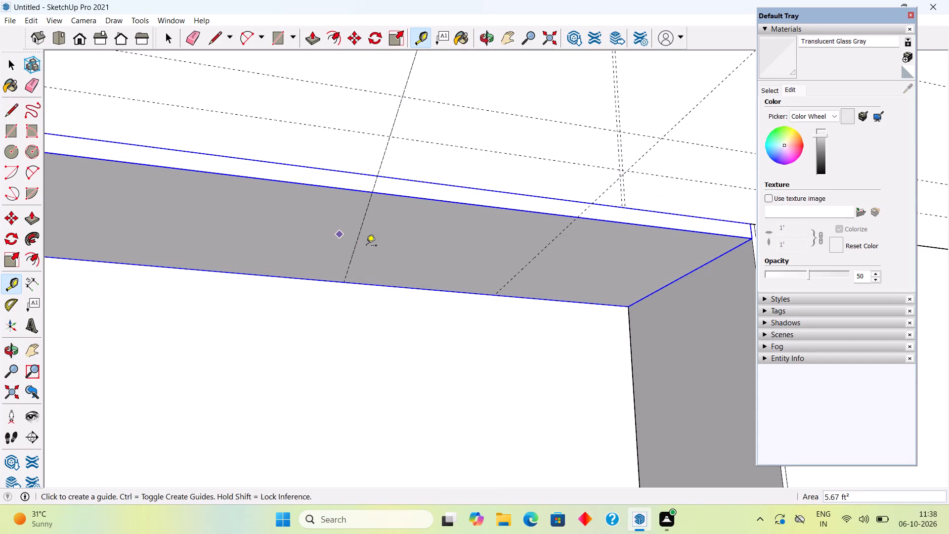
{"action": "left_click", "coordinate": [357, 239]}
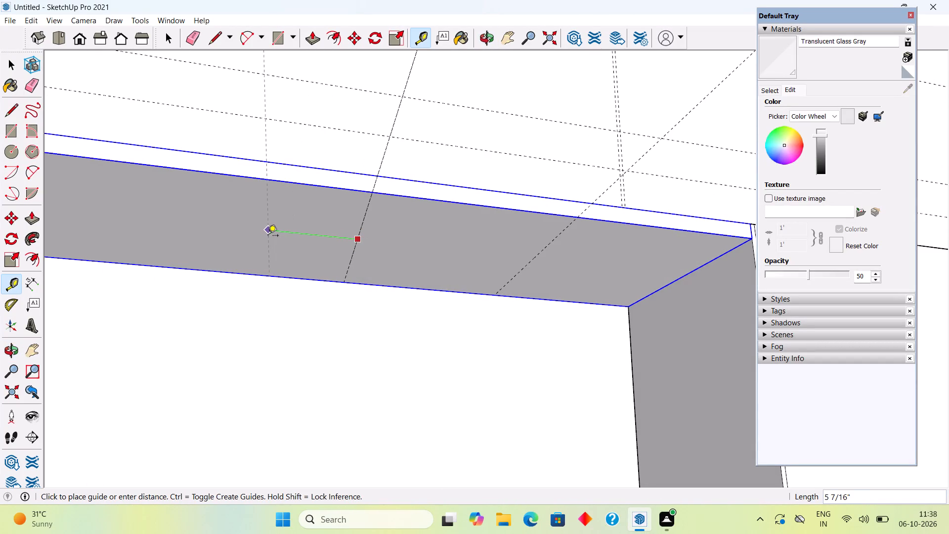
{"action": "type", "text": ".5'"}
{"action": "key", "text": "Return"}
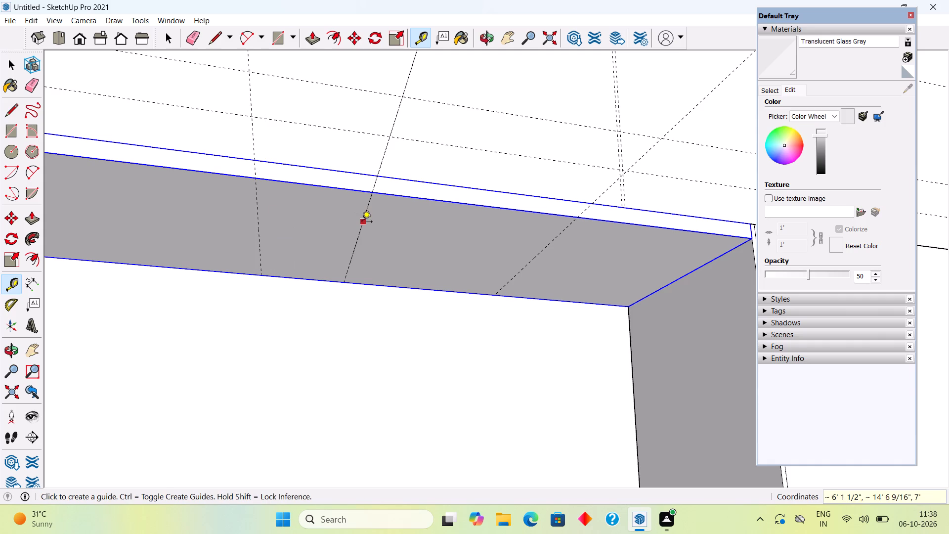
{"action": "left_click", "coordinate": [362, 222]}
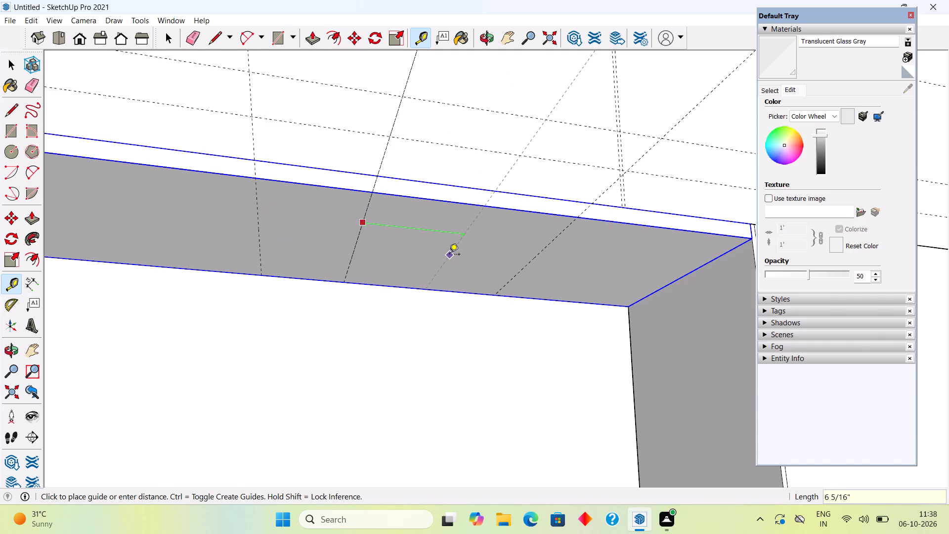
{"action": "type", "text": ".5'"}
{"action": "key", "text": "Return"}
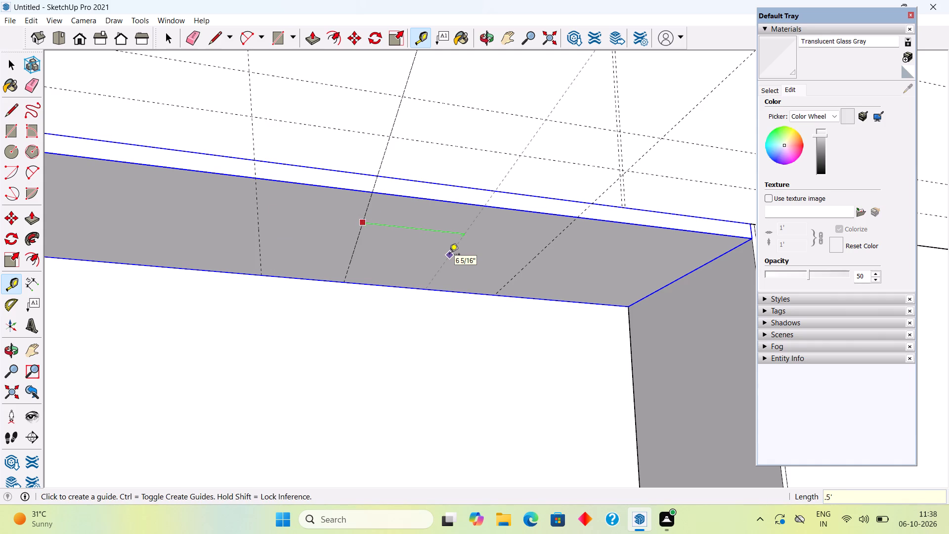
Place guides 1" in from both long edges of the top panel's underside.
{"action": "left_click", "coordinate": [413, 198]}
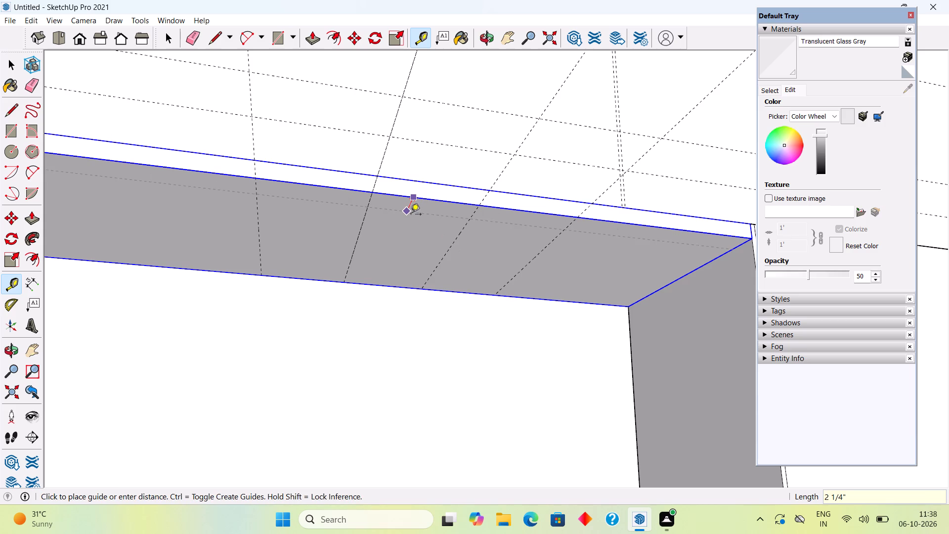
{"action": "type", "text": "1\""}
{"action": "key", "text": "Return"}
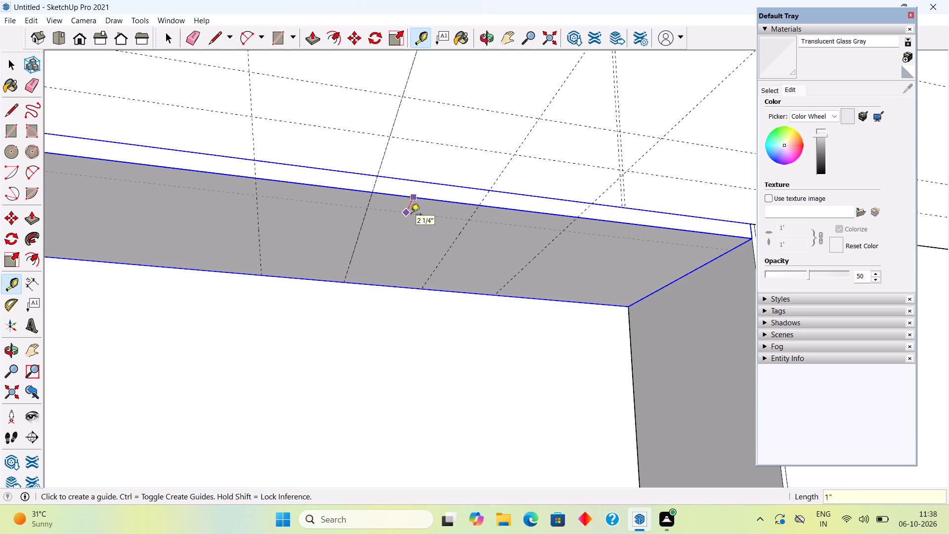
{"action": "left_click", "coordinate": [359, 285]}
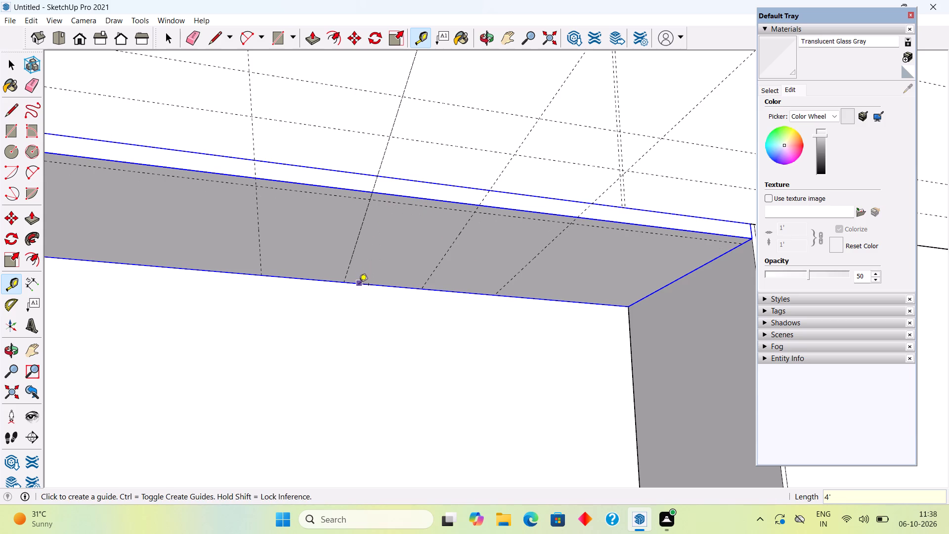
{"action": "type", "text": "1\""}
{"action": "key", "text": "Return"}
{"action": "key", "text": "space"}
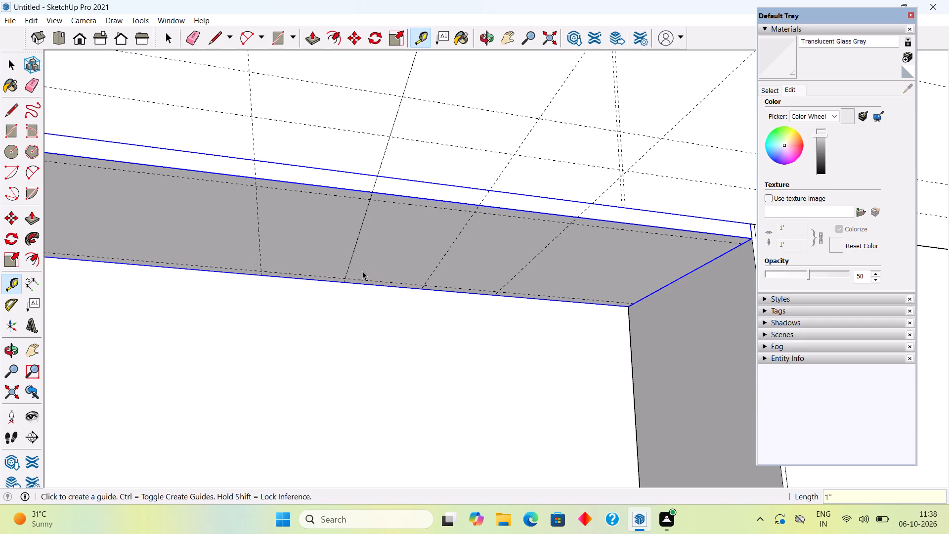
Inside the top panel group, draw a 1' 3" by 1' rectangle on the underside between the guide intersections around the middle guide.
{"action": "triple_click", "coordinate": [366, 242]}
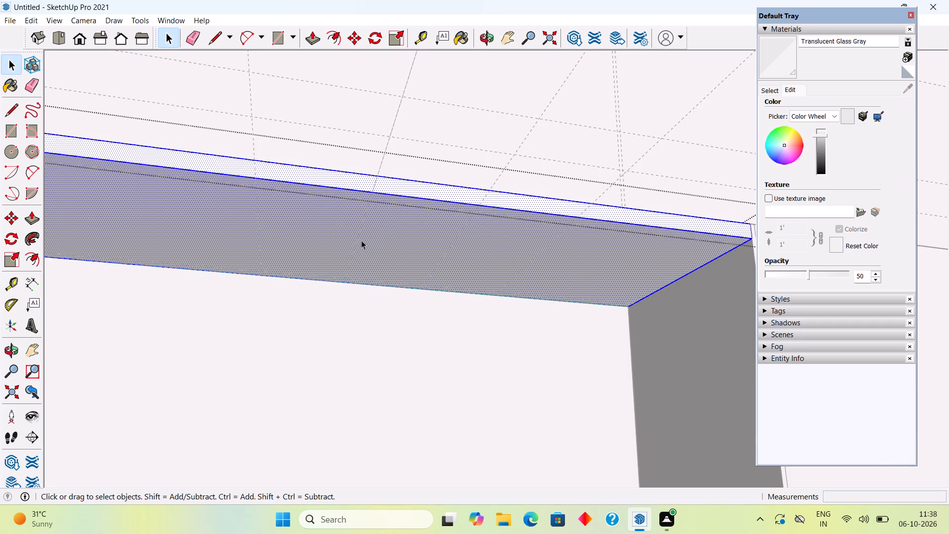
{"action": "scroll", "coordinate": [286, 209], "scroll_direction": "up", "scroll_amount": 2}
{"action": "middle_click_drag", "start_coordinate": [280, 205], "coordinate": [287, 122]}
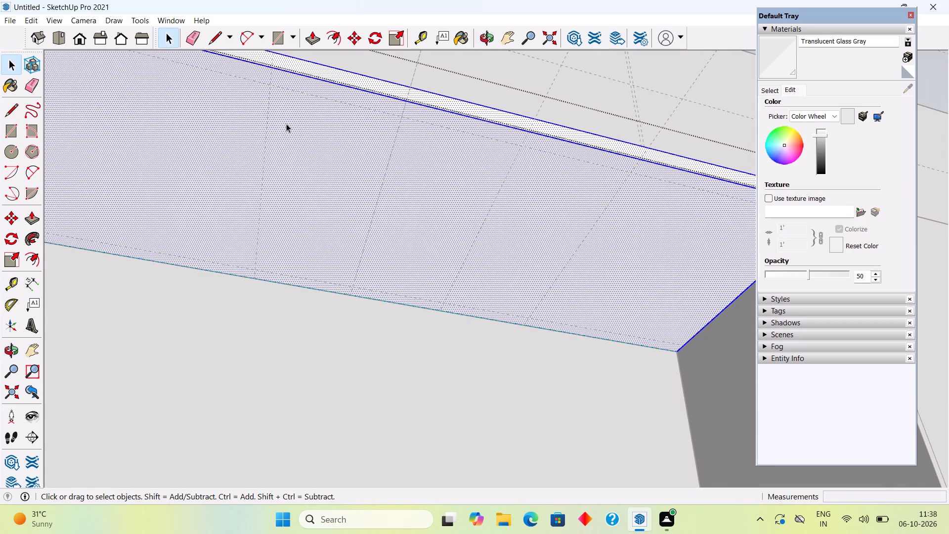
{"action": "key", "text": "r"}
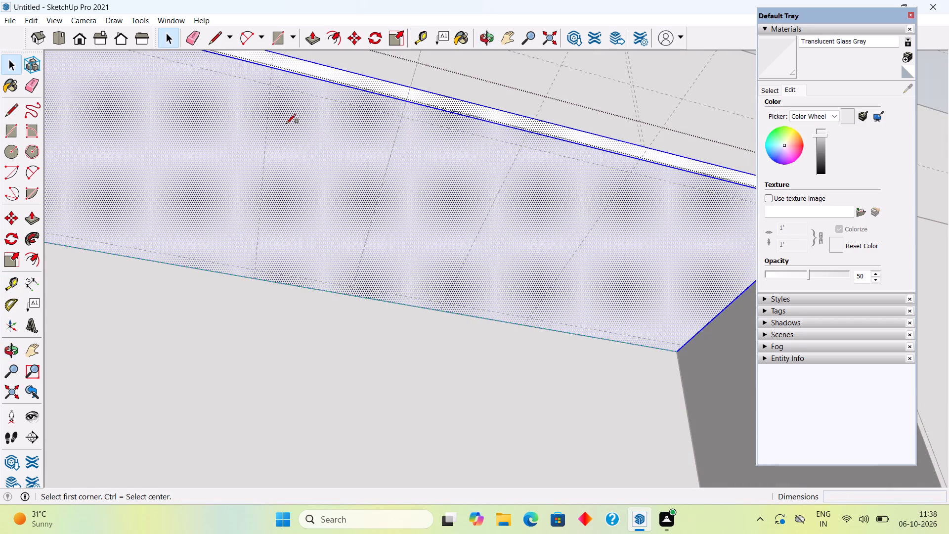
{"action": "left_click", "coordinate": [270, 86]}
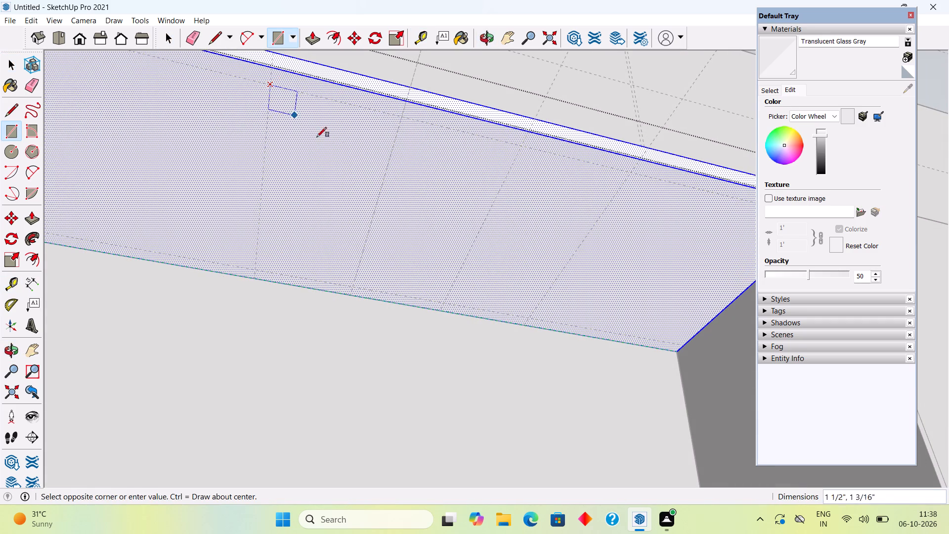
{"action": "left_click", "coordinate": [444, 300]}
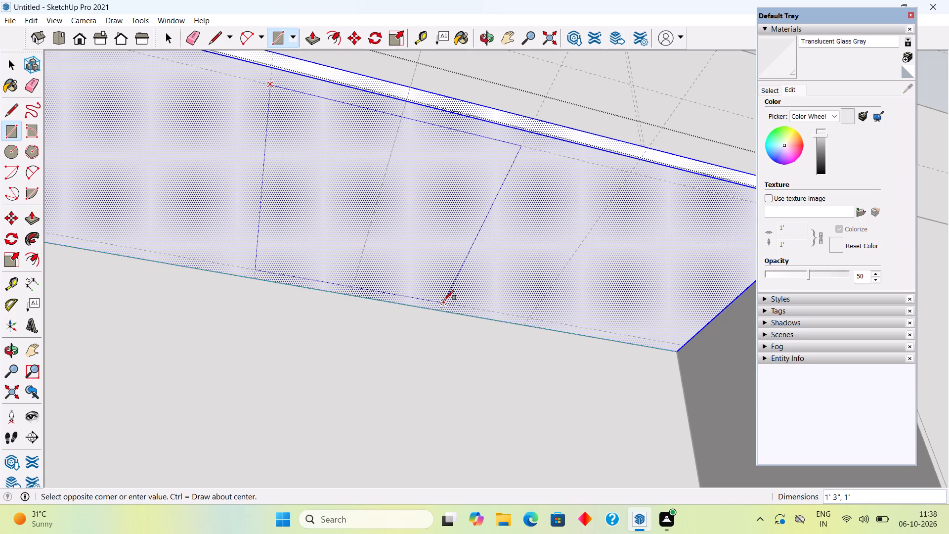
{"action": "key", "text": "space"}
Push the rectangle 1" through the top panel to cut an opening, and close the group.
{"action": "type", "text": "p"}
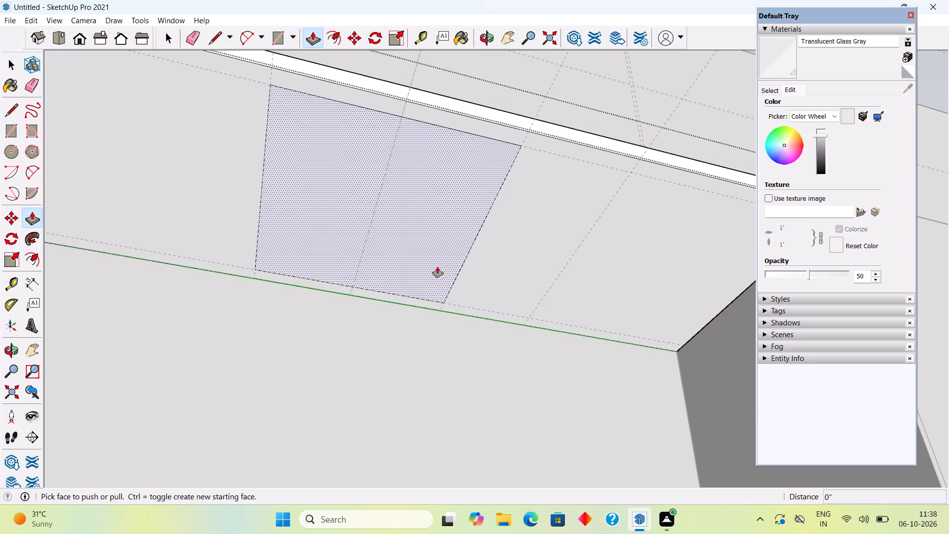
{"action": "left_click_drag", "start_coordinate": [434, 263], "coordinate": [426, 210]}
{"action": "scroll", "coordinate": [426, 210], "scroll_direction": "down", "scroll_amount": 6}
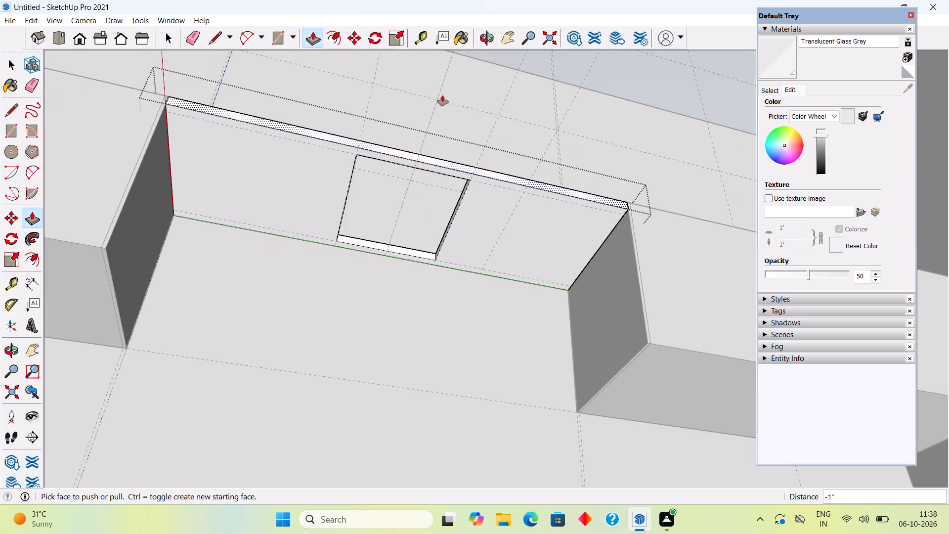
{"action": "middle_click_drag", "start_coordinate": [443, 121], "coordinate": [433, 442]}
{"action": "scroll", "coordinate": [439, 147], "scroll_direction": "down", "scroll_amount": 1}
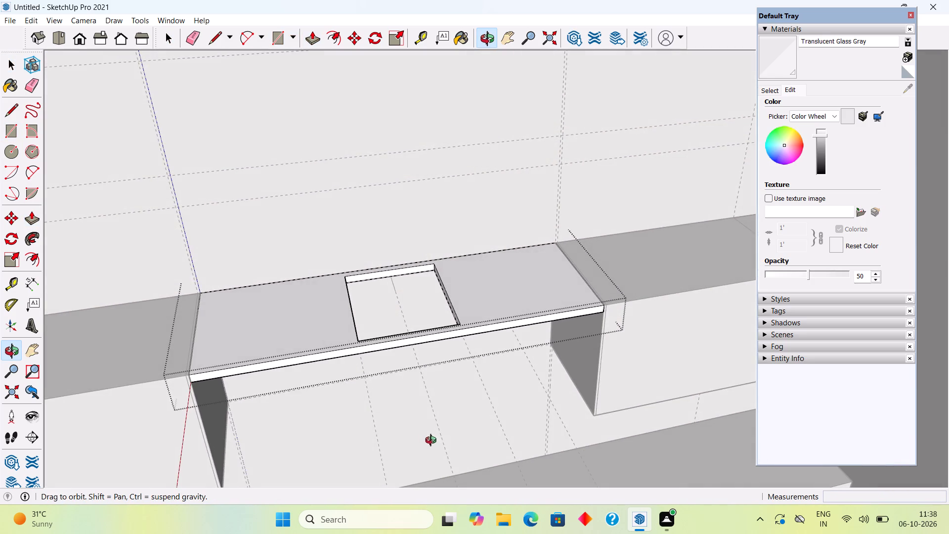
{"action": "middle_click_drag", "start_coordinate": [433, 442], "coordinate": [433, 442]}
{"action": "scroll", "coordinate": [430, 432], "scroll_direction": "down", "scroll_amount": 14}
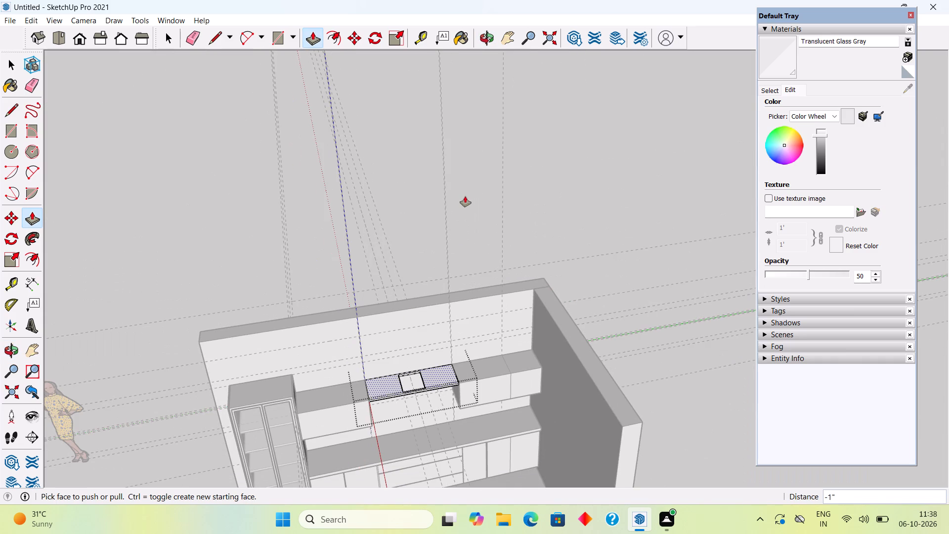
{"action": "key", "text": "space"}
{"action": "left_click_drag", "start_coordinate": [468, 216], "coordinate": [469, 224]}
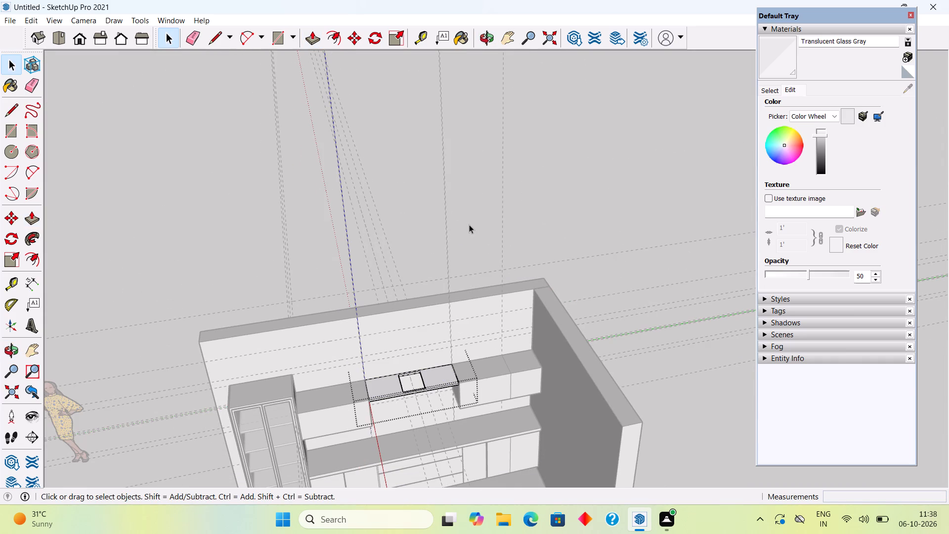
{"action": "left_click", "coordinate": [469, 224]}
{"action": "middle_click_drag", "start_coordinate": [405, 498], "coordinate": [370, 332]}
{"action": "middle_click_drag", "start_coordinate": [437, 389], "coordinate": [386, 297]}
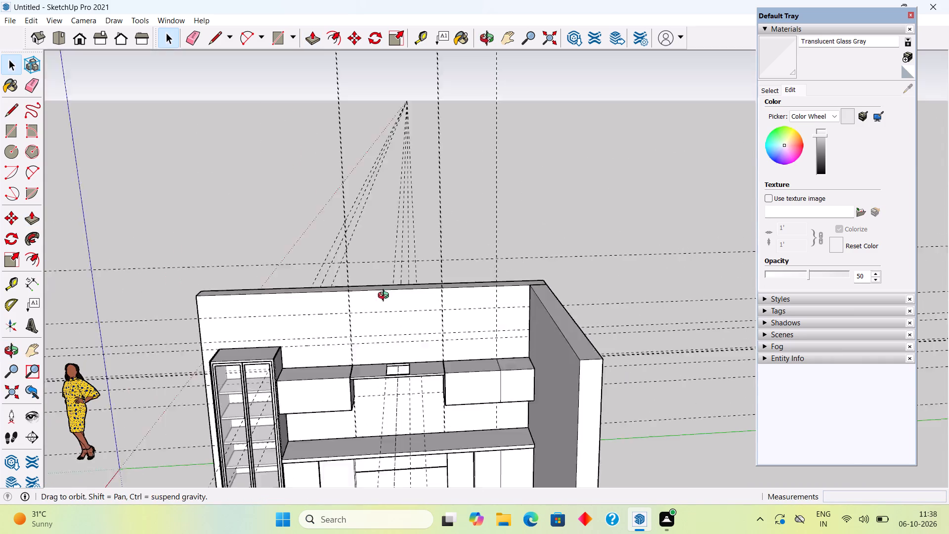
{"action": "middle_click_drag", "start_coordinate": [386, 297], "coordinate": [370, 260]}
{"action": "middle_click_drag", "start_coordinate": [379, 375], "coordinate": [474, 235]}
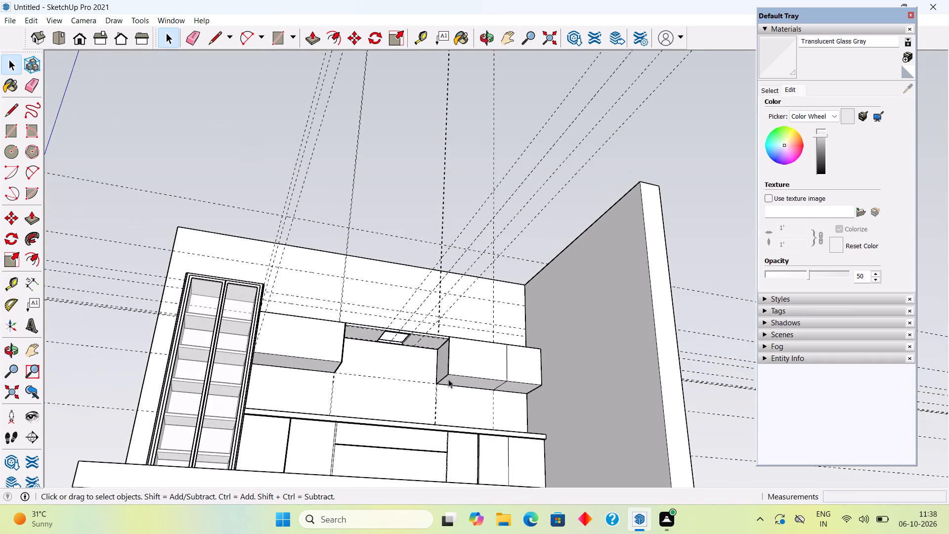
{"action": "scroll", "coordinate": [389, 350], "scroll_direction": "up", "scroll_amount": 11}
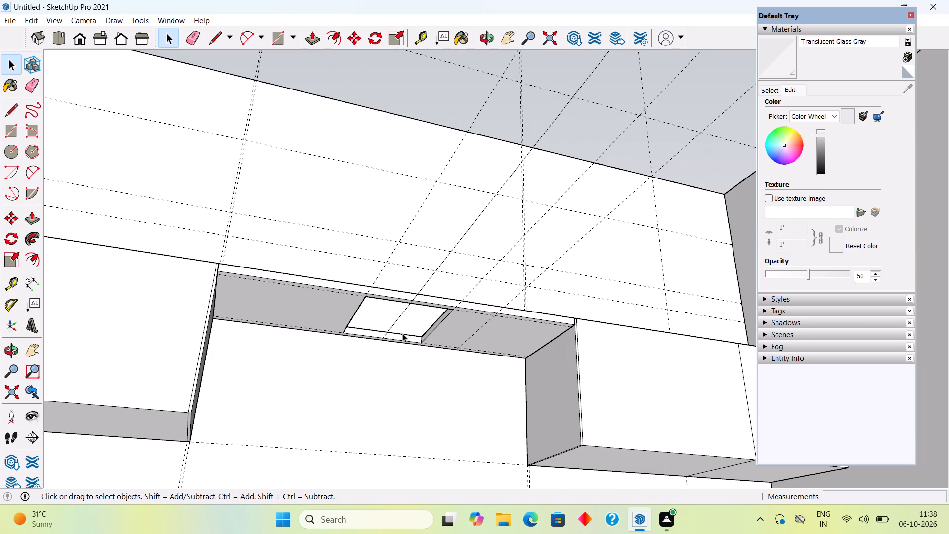
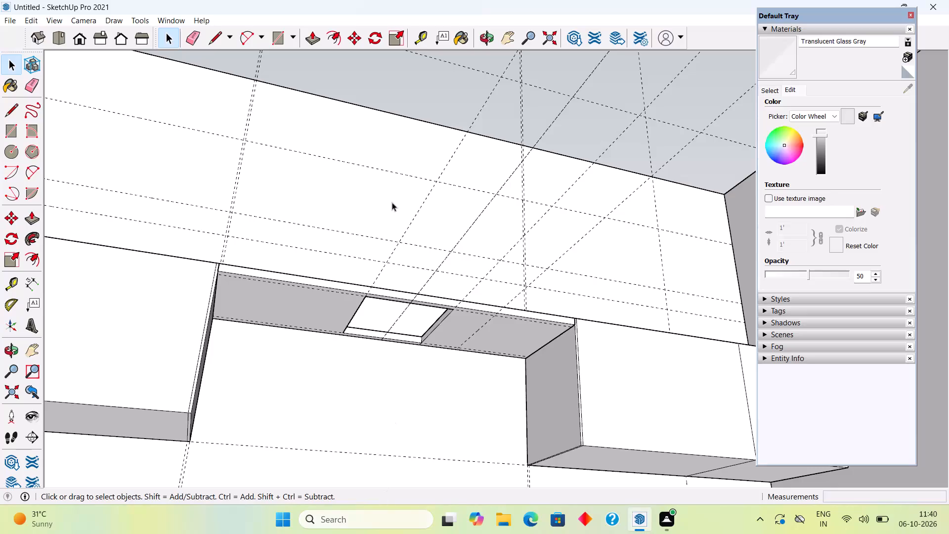
Inspect the overhead cabinets and the opening cut through the top panel from the front and from above.
{"action": "scroll", "coordinate": [392, 202], "scroll_direction": "down", "scroll_amount": 13}
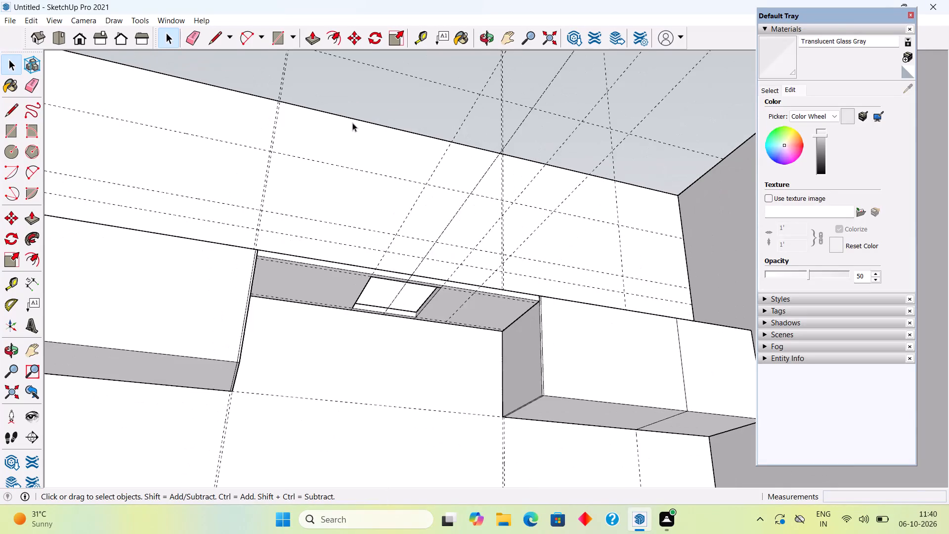
{"action": "scroll", "coordinate": [352, 123], "scroll_direction": "down", "scroll_amount": 7}
{"action": "middle_click_drag", "start_coordinate": [414, 145], "coordinate": [400, 242]}
{"action": "scroll", "coordinate": [405, 230], "scroll_direction": "down", "scroll_amount": 3}
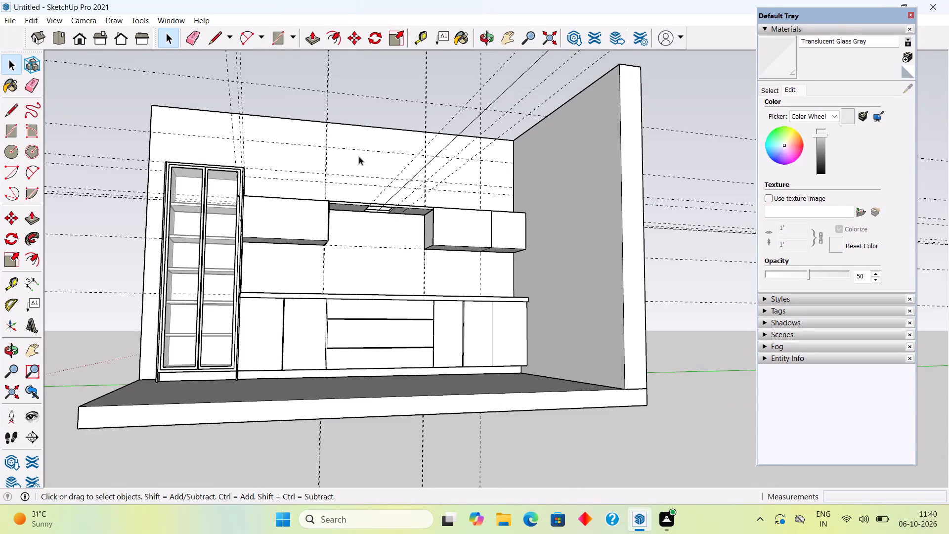
{"action": "scroll", "coordinate": [362, 153], "scroll_direction": "down", "scroll_amount": 1}
{"action": "middle_click_drag", "start_coordinate": [362, 158], "coordinate": [339, 315]}
{"action": "scroll", "coordinate": [387, 155], "scroll_direction": "up", "scroll_amount": 3}
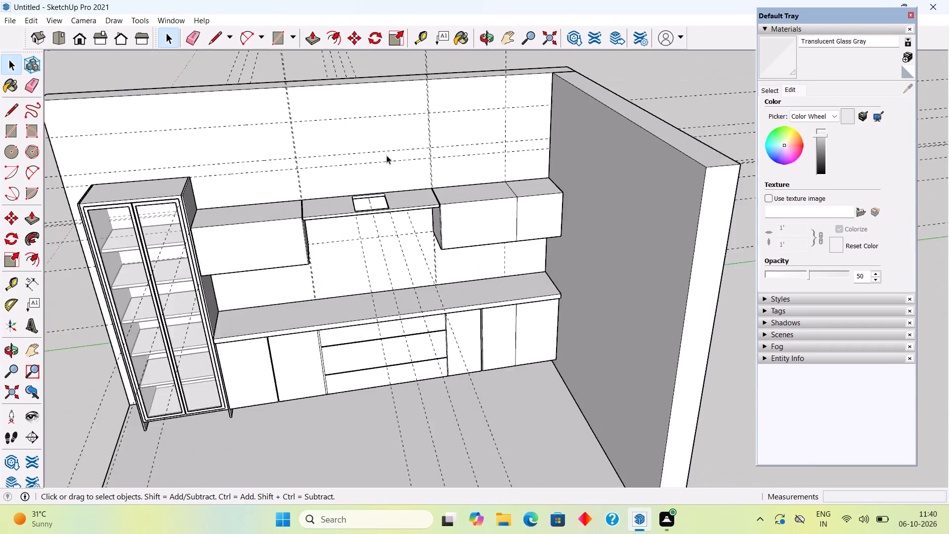
{"action": "scroll", "coordinate": [387, 155], "scroll_direction": "up", "scroll_amount": 5}
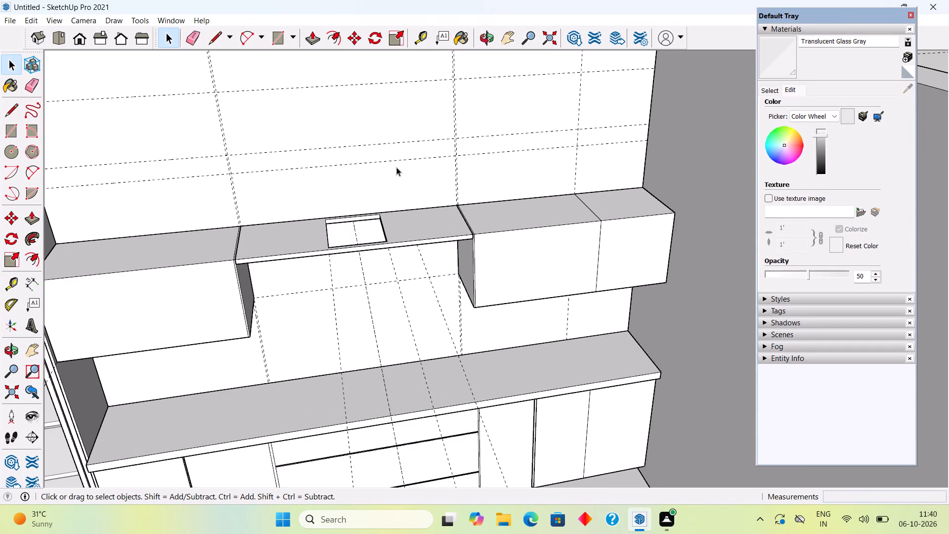
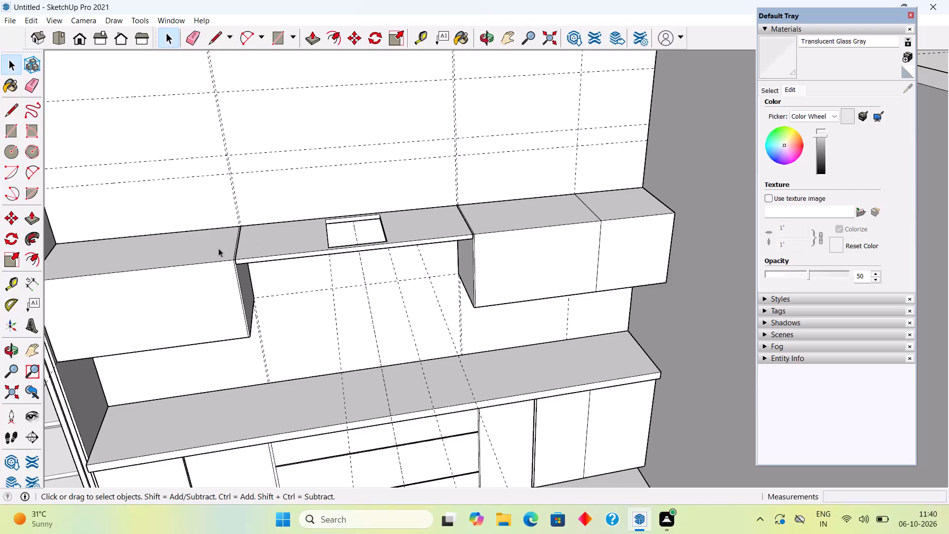
Draw a rectangle about 1' 1/8" by 3' on the wall above the overhead cabinet beside the glass-door tall unit.
{"action": "scroll", "coordinate": [160, 213], "scroll_direction": "down", "scroll_amount": 5}
{"action": "scroll", "coordinate": [189, 251], "scroll_direction": "down", "scroll_amount": 9}
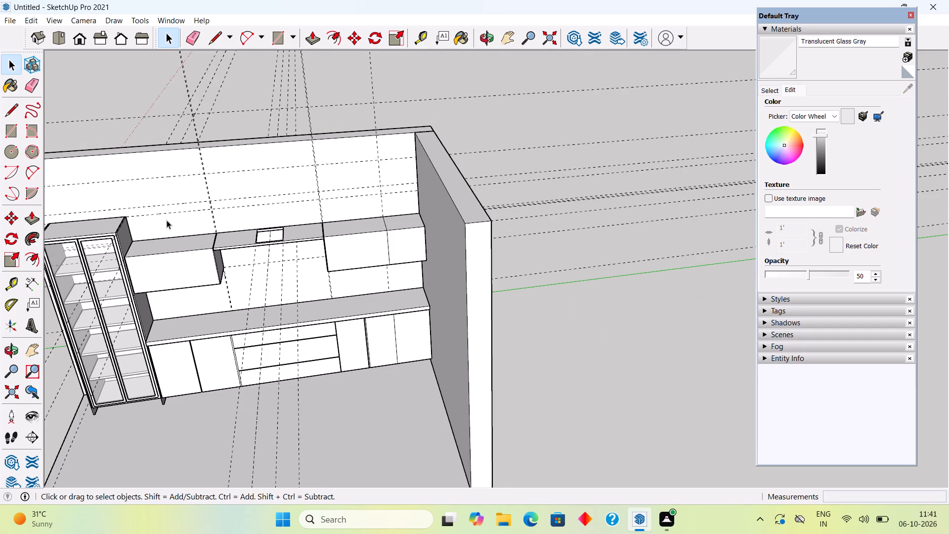
{"action": "scroll", "coordinate": [199, 242], "scroll_direction": "up", "scroll_amount": 10}
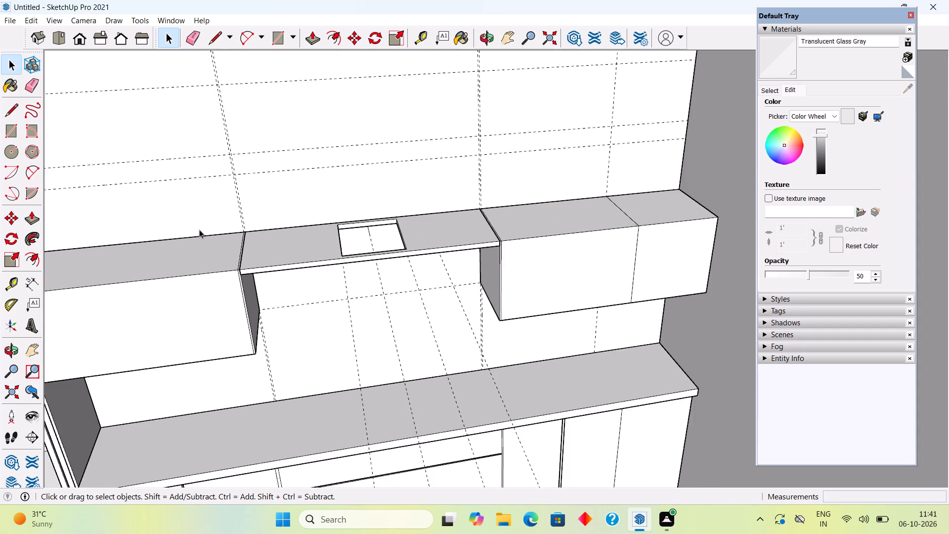
{"action": "scroll", "coordinate": [200, 230], "scroll_direction": "down", "scroll_amount": 7}
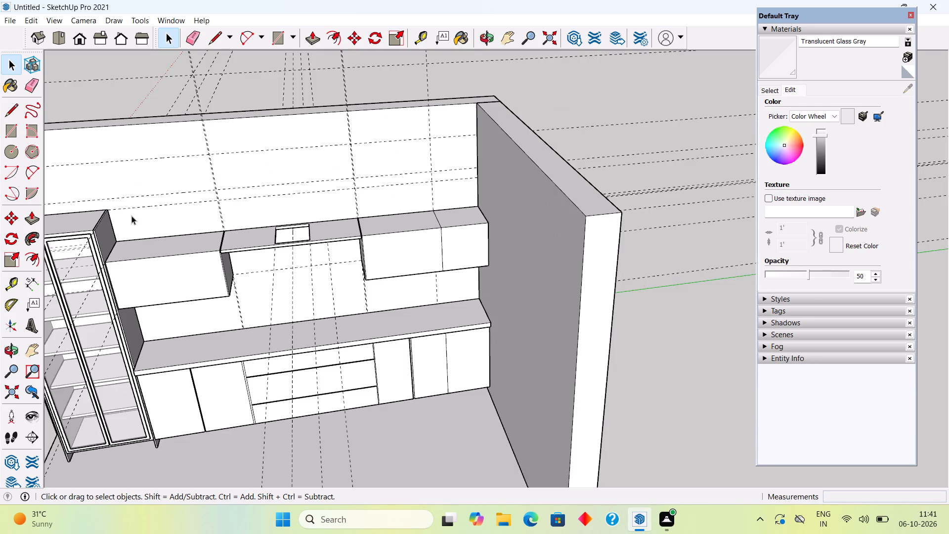
{"action": "scroll", "coordinate": [115, 217], "scroll_direction": "up", "scroll_amount": 5}
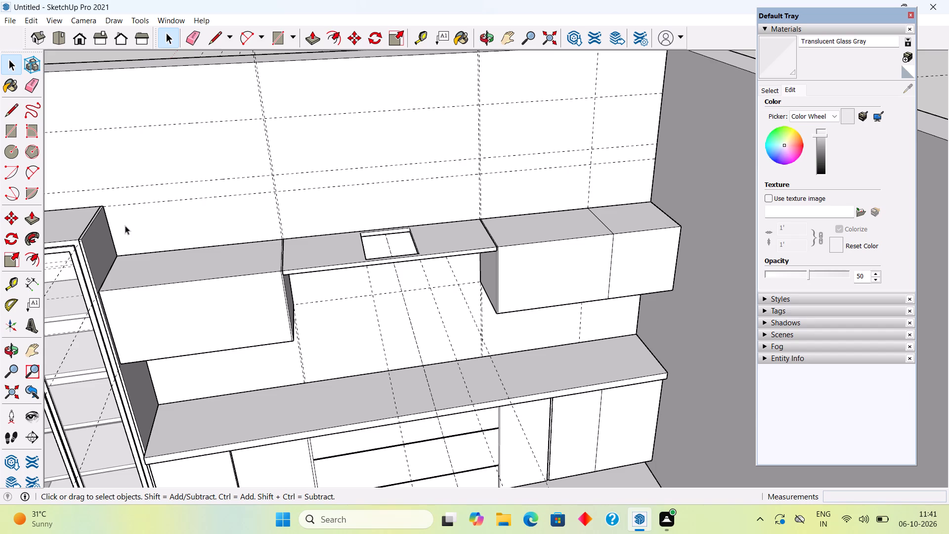
{"action": "key", "text": "r"}
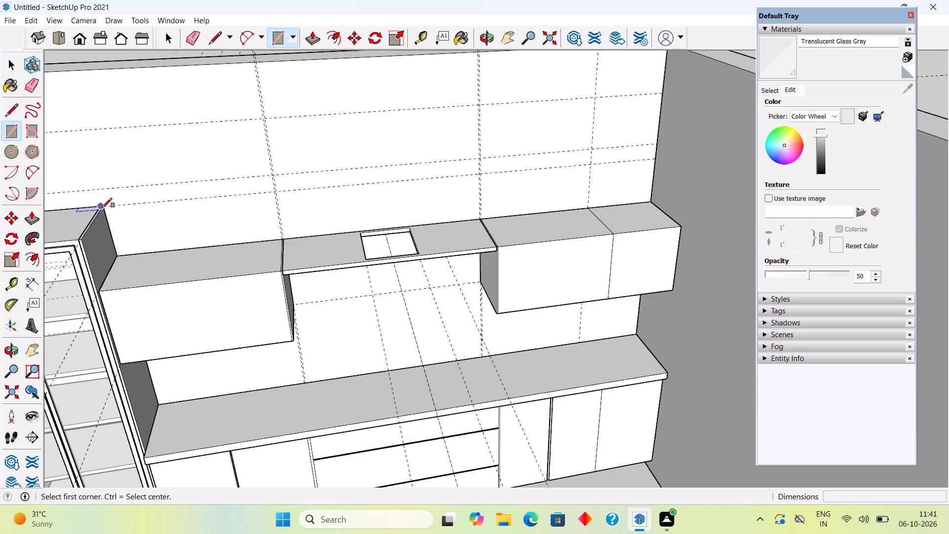
{"action": "left_click", "coordinate": [103, 208]}
{"action": "scroll", "coordinate": [299, 243], "scroll_direction": "up", "scroll_amount": 2}
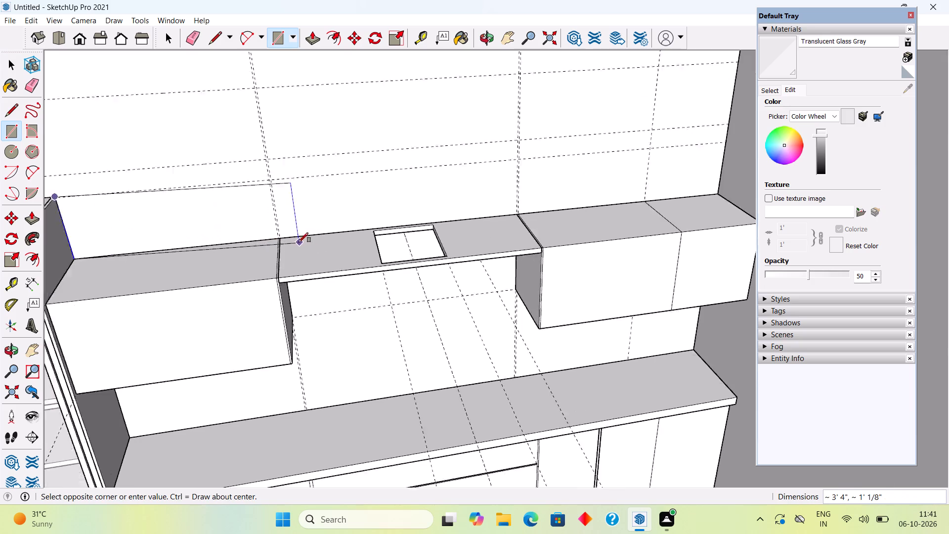
{"action": "scroll", "coordinate": [299, 242], "scroll_direction": "up", "scroll_amount": 11}
{"action": "left_click", "coordinate": [252, 240]}
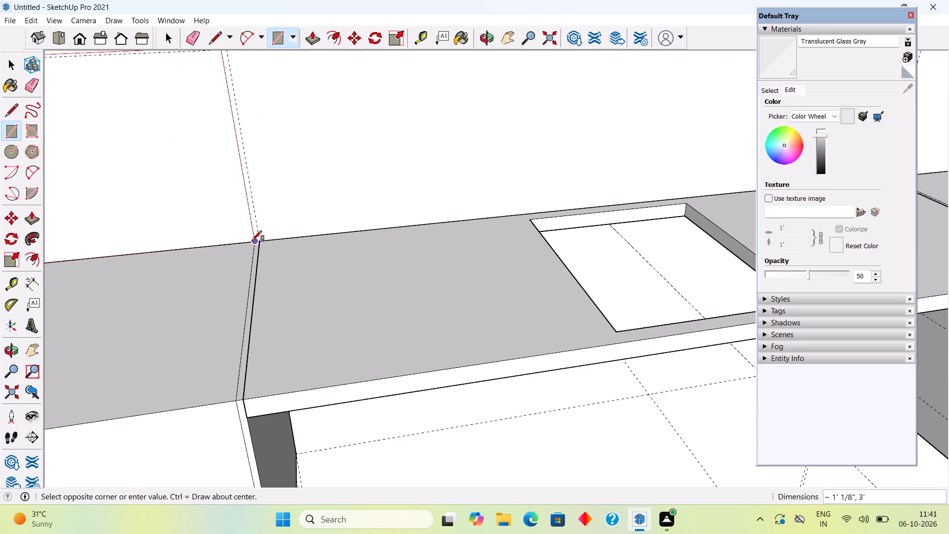
Push/Pull the new wall rectangle out about 1' 6 1/2", aligned with the front of the glass-door tall unit.
{"action": "scroll", "coordinate": [261, 243], "scroll_direction": "down", "scroll_amount": 9}
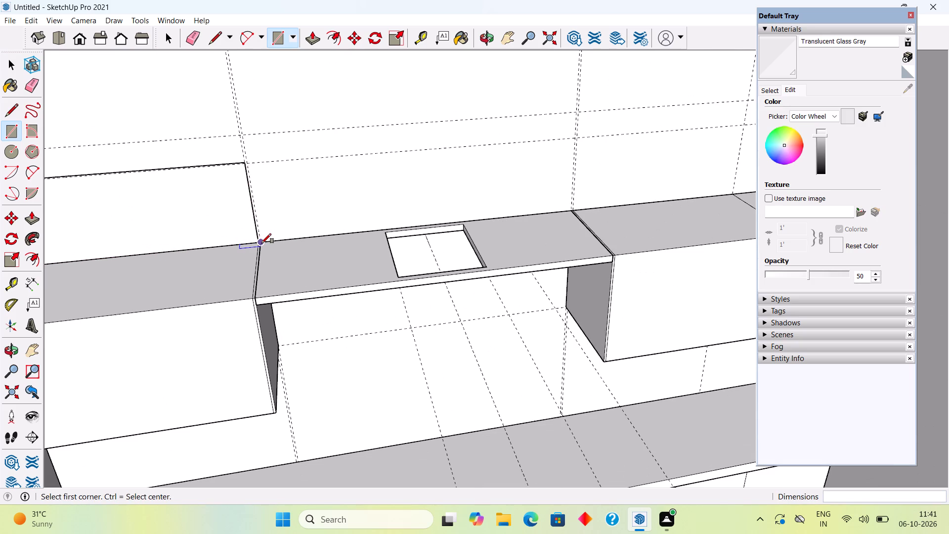
{"action": "key", "text": "space"}
{"action": "left_click", "coordinate": [224, 222]}
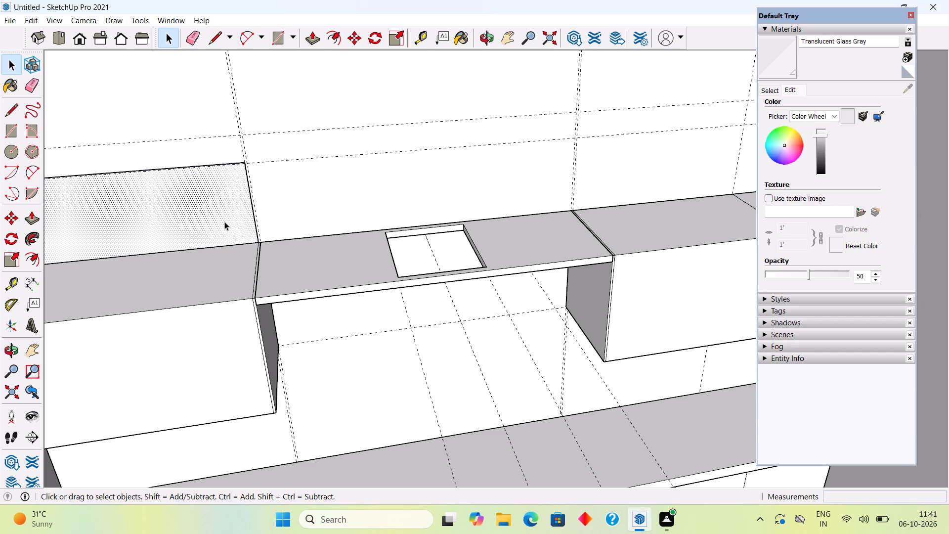
{"action": "key", "text": "p"}
{"action": "left_click", "coordinate": [224, 222]}
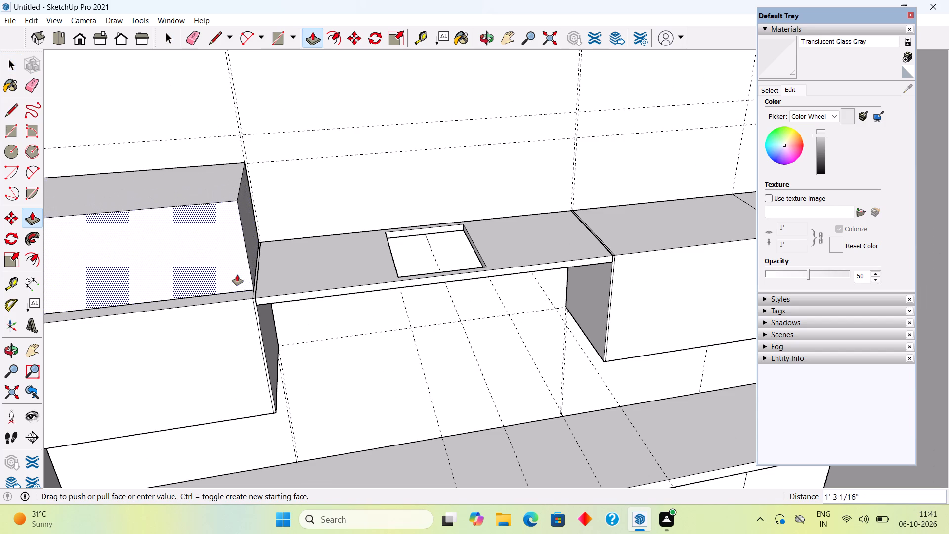
{"action": "scroll", "coordinate": [237, 285], "scroll_direction": "down", "scroll_amount": 6}
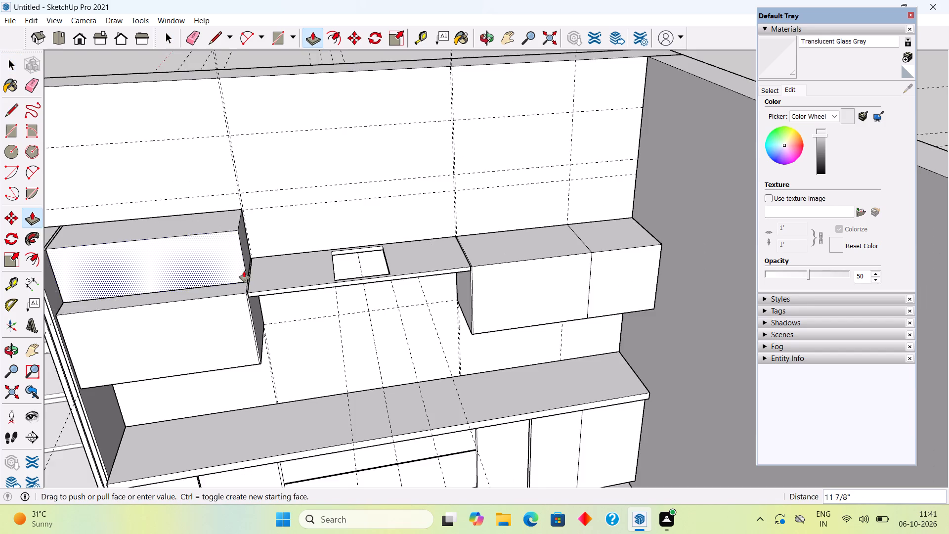
{"action": "scroll", "coordinate": [244, 271], "scroll_direction": "down", "scroll_amount": 6}
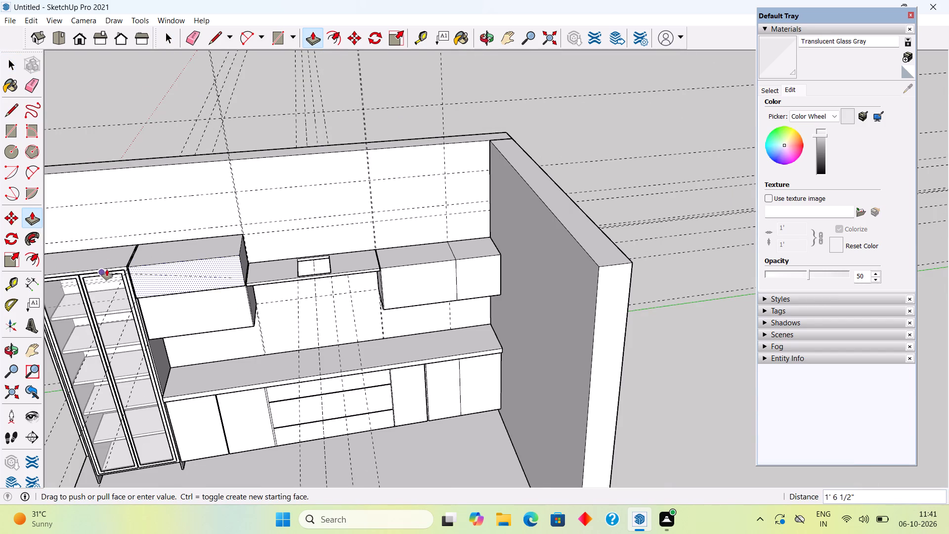
{"action": "left_click", "coordinate": [107, 269]}
{"action": "key", "text": "space"}
Extend the new upper block's open end about 5/16" as a separate strip, up to the nearby vertical guide.
{"action": "middle_click_drag", "start_coordinate": [319, 253], "coordinate": [297, 265]}
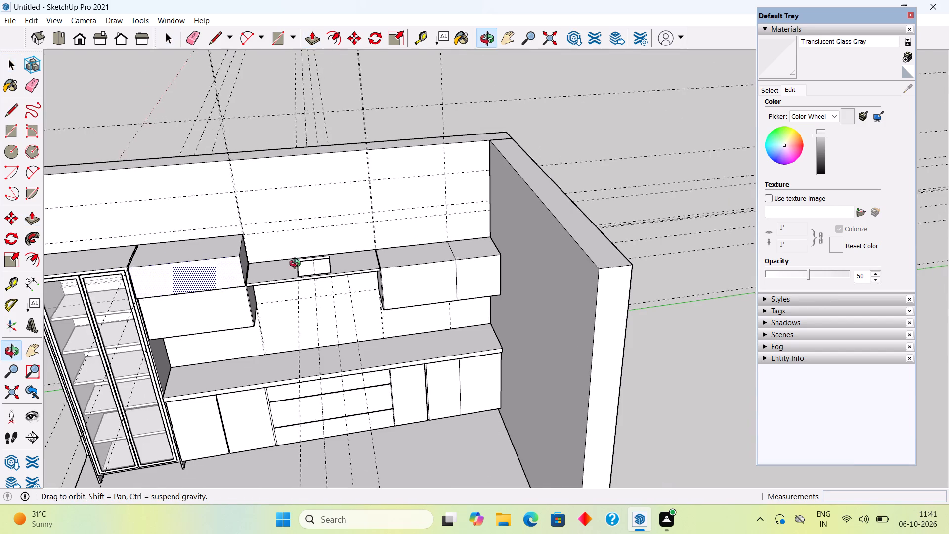
{"action": "middle_click_drag", "start_coordinate": [297, 265], "coordinate": [173, 266]}
{"action": "scroll", "coordinate": [331, 199], "scroll_direction": "up", "scroll_amount": 11}
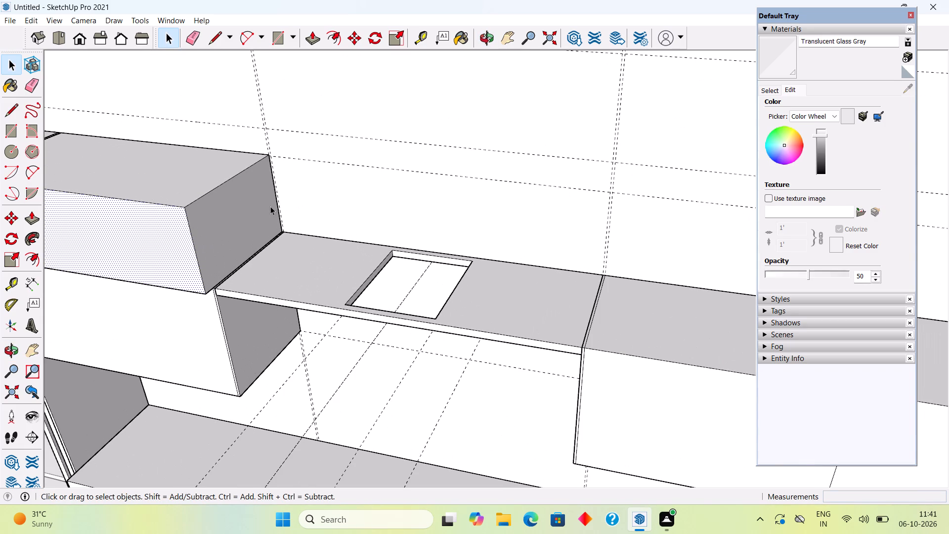
{"action": "key", "text": "p"}
{"action": "left_click", "coordinate": [264, 208]}
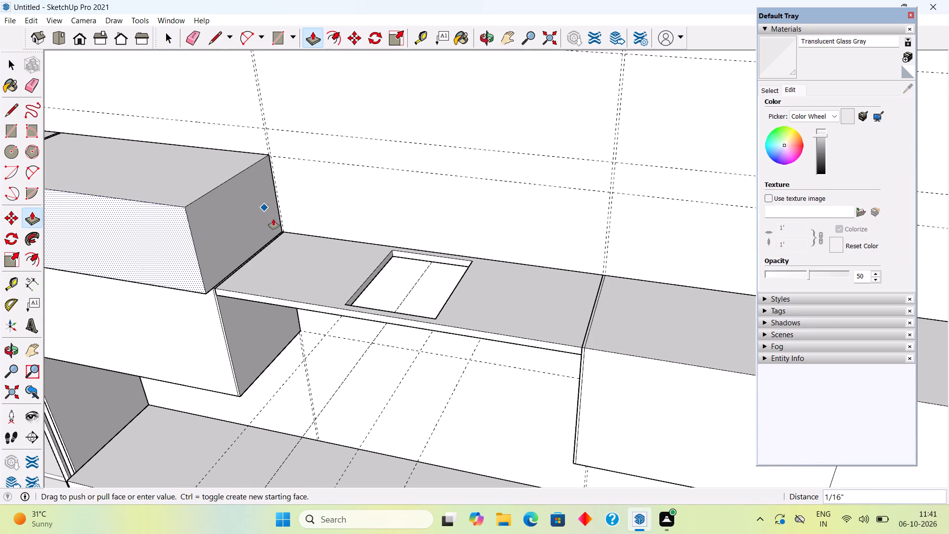
{"action": "key", "text": "space"}
{"action": "left_click", "coordinate": [272, 220]}
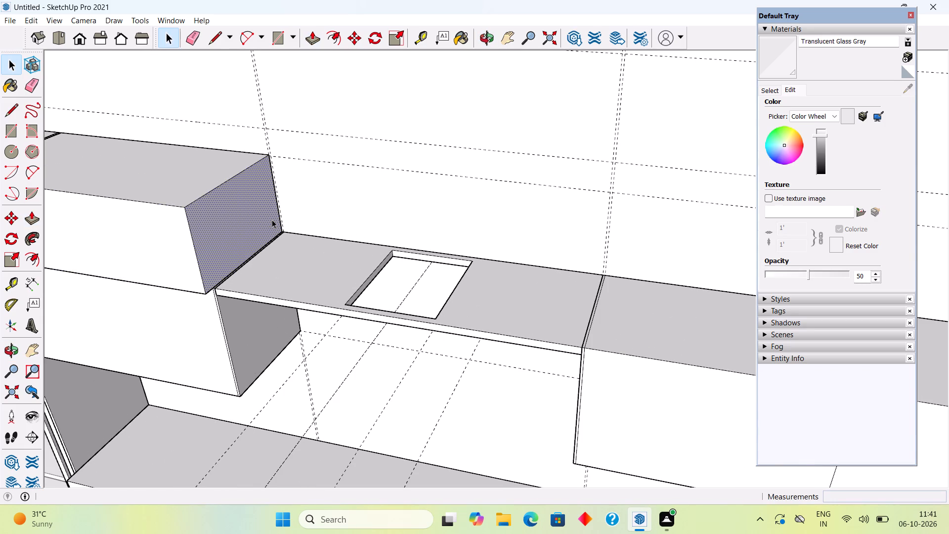
{"action": "key", "text": "p"}
{"action": "left_click", "coordinate": [272, 220]}
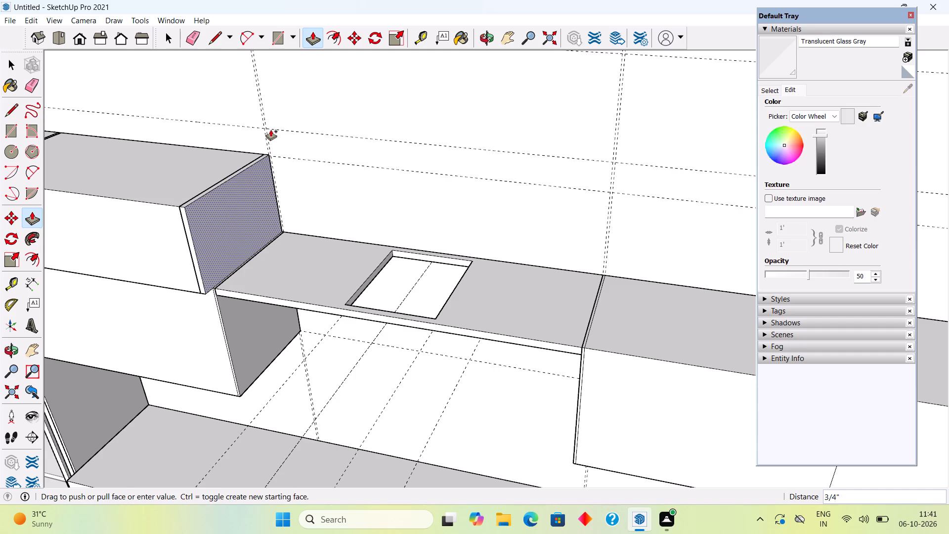
{"action": "scroll", "coordinate": [241, 174], "scroll_direction": "up", "scroll_amount": 10}
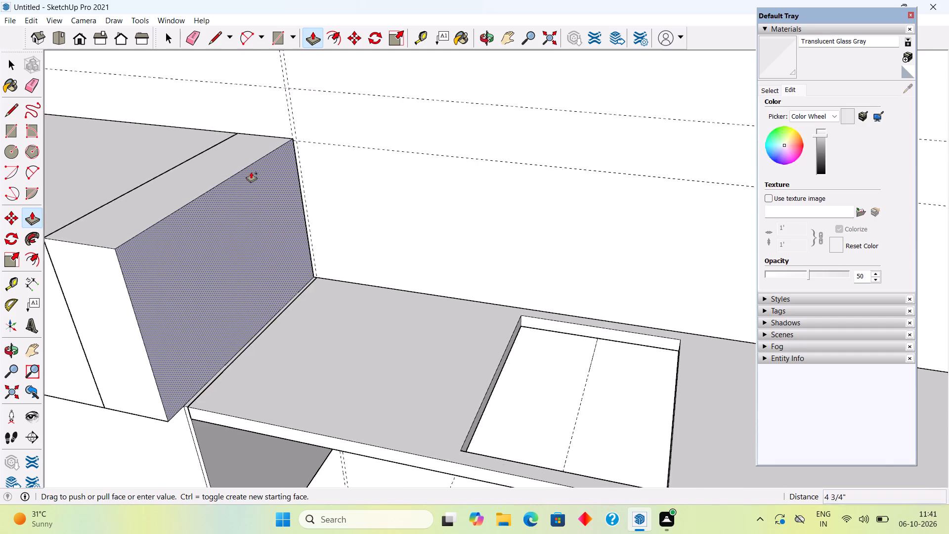
{"action": "scroll", "coordinate": [251, 172], "scroll_direction": "up", "scroll_amount": 4}
{"action": "left_click", "coordinate": [332, 103]}
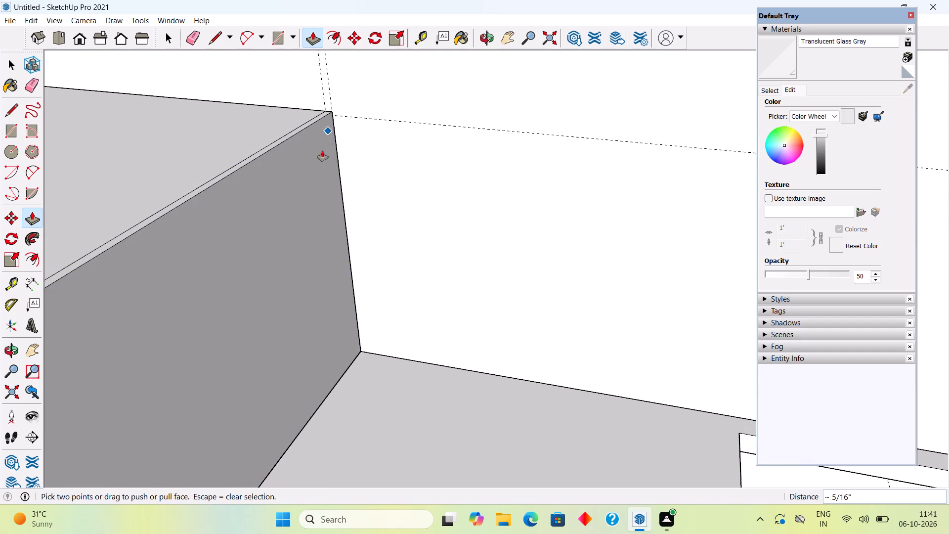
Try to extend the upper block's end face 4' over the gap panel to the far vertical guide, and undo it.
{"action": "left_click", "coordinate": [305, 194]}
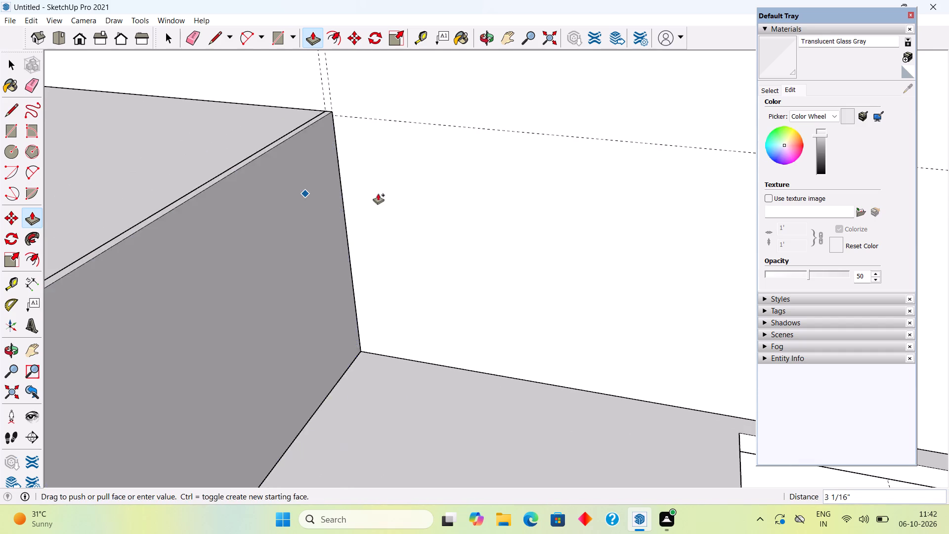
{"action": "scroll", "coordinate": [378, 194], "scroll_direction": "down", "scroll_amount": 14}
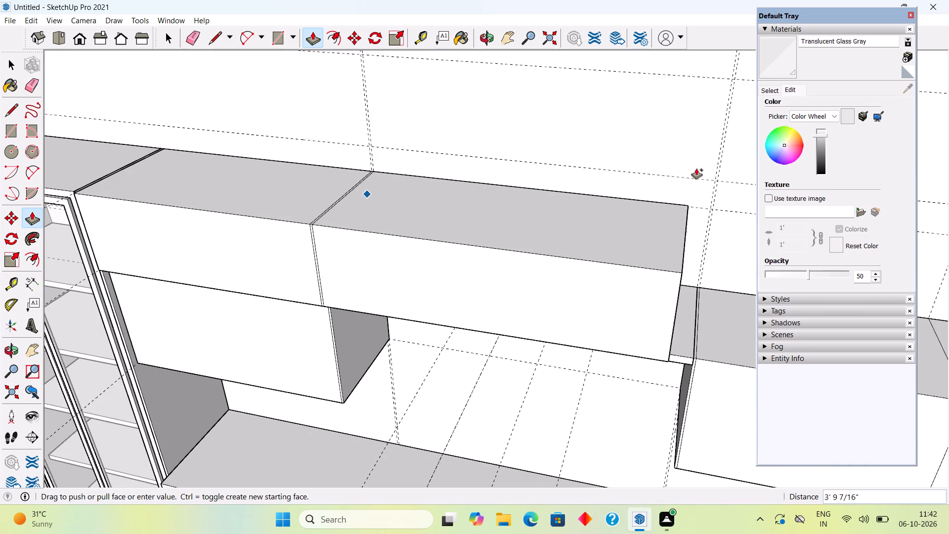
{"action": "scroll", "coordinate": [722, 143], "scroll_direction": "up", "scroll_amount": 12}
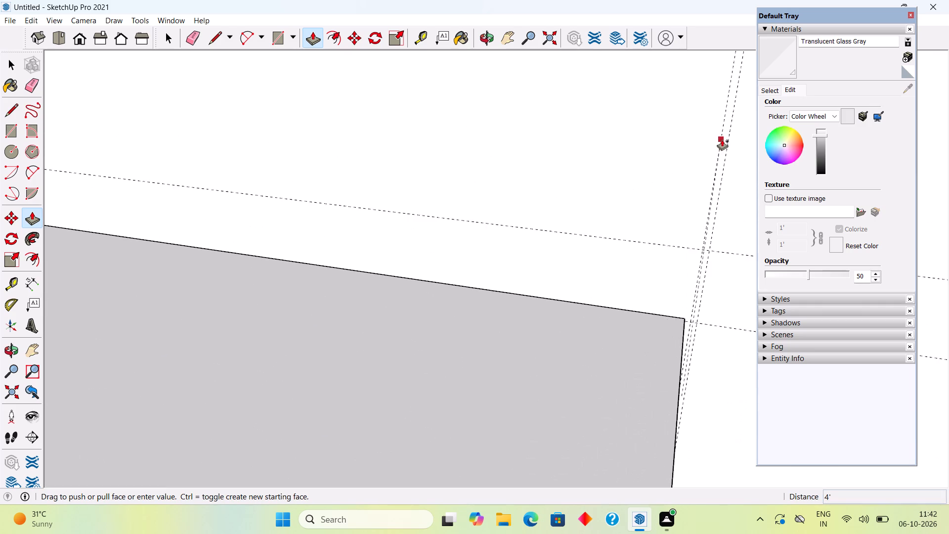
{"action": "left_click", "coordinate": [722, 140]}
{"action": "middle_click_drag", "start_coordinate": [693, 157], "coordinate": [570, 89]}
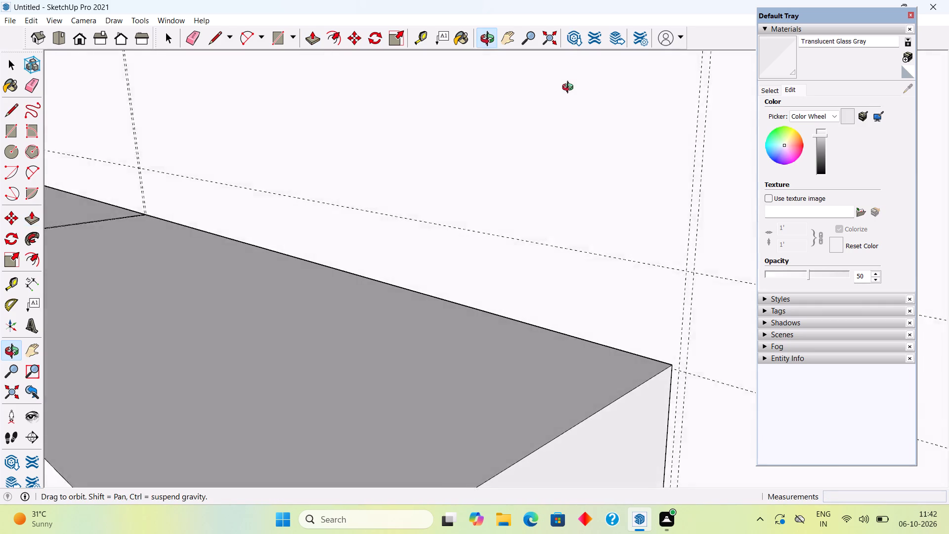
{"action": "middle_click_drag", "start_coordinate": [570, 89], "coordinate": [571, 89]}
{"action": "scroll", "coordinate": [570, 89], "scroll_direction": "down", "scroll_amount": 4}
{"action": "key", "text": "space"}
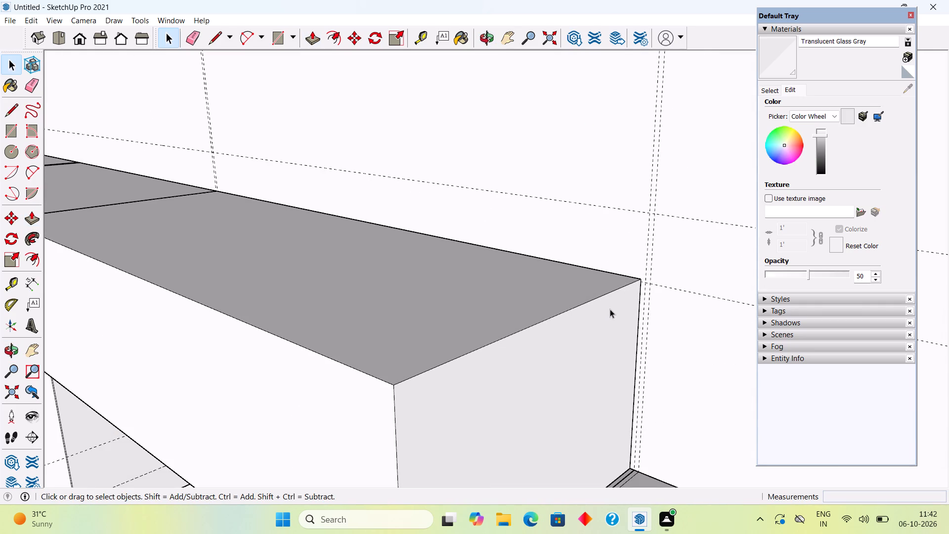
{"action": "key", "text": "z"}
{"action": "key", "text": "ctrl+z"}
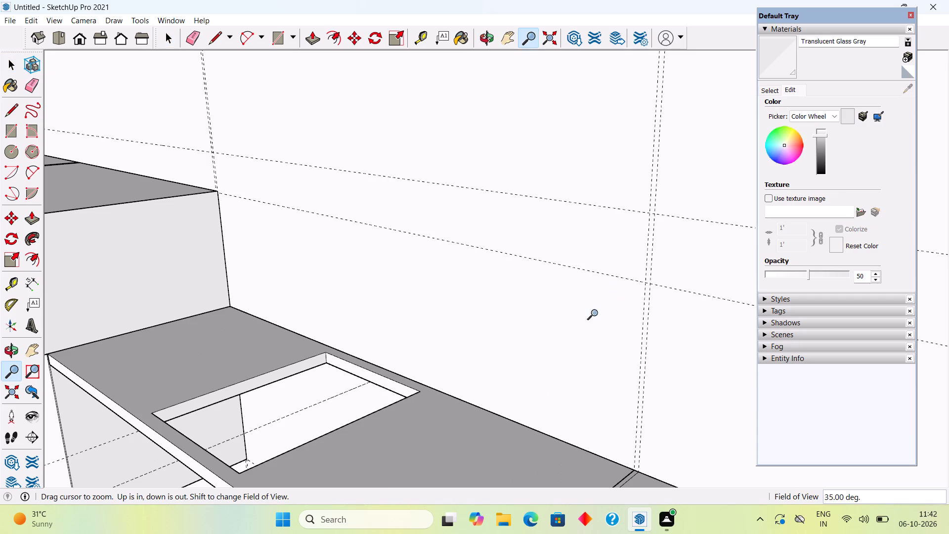
Push/Pull the upper block's end face out by .3" above the edge of the gap panel.
{"action": "key", "text": "space"}
{"action": "left_click", "coordinate": [200, 219]}
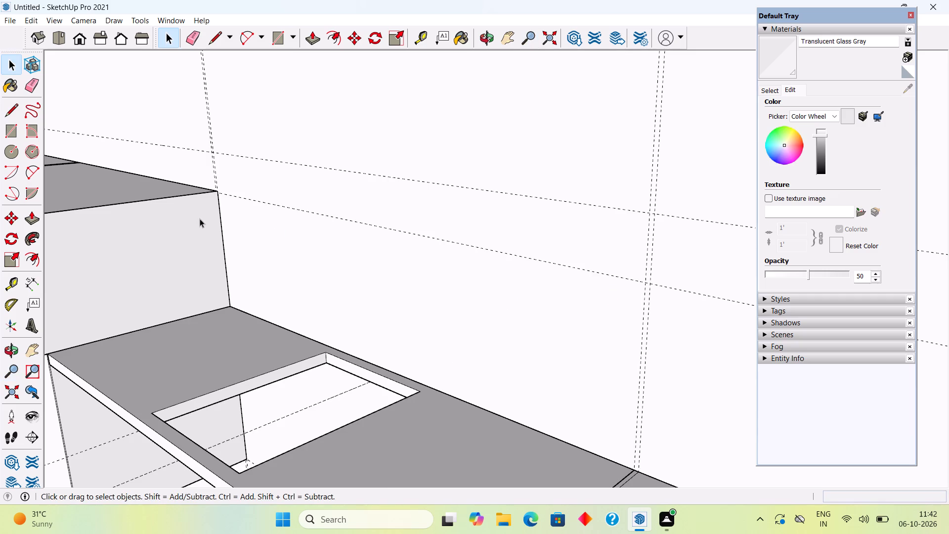
{"action": "key", "text": "p"}
{"action": "left_click", "coordinate": [200, 219]}
{"action": "scroll", "coordinate": [489, 186], "scroll_direction": "down", "scroll_amount": 3}
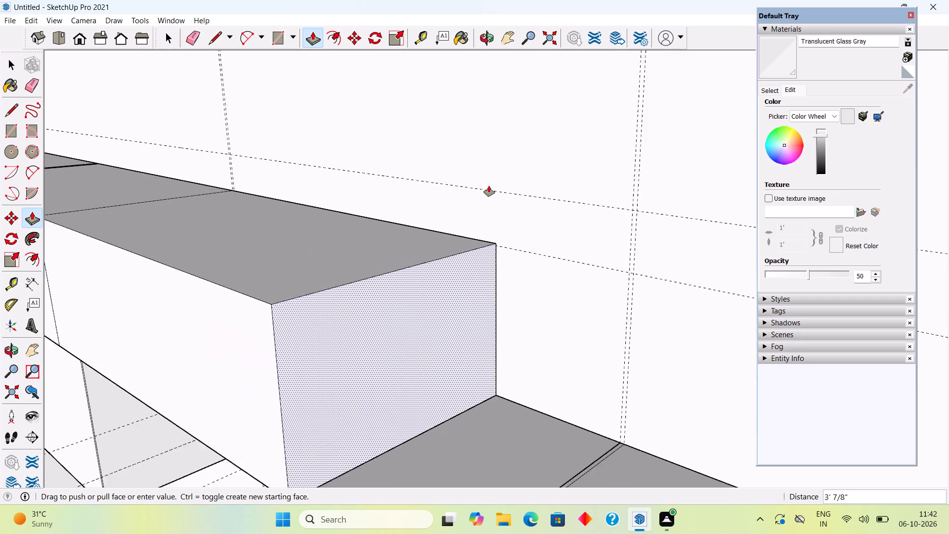
{"action": "scroll", "coordinate": [489, 186], "scroll_direction": "down", "scroll_amount": 2}
{"action": "middle_click_drag", "start_coordinate": [464, 198], "coordinate": [755, 173]}
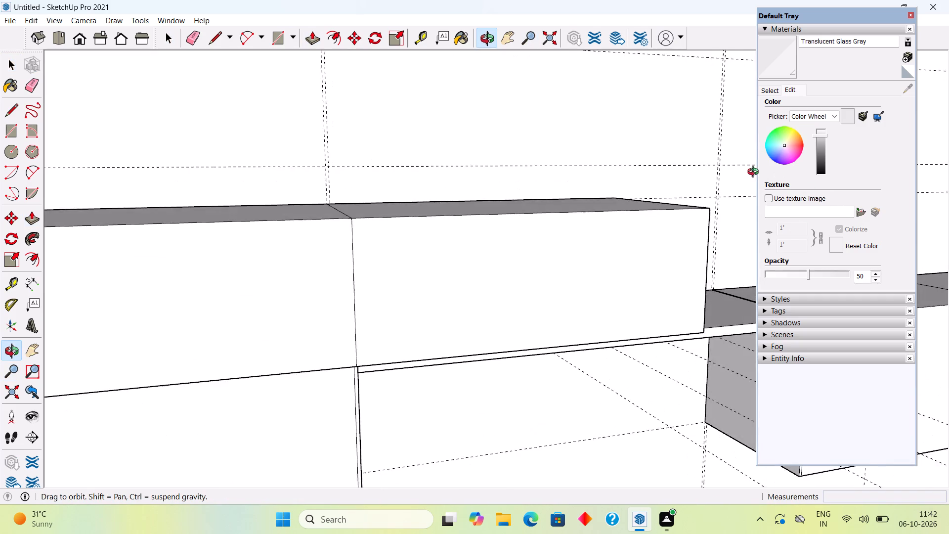
{"action": "middle_click_drag", "start_coordinate": [755, 173], "coordinate": [720, 182]}
{"action": "type", "text": ".3\""}
{"action": "key", "text": "Return"}
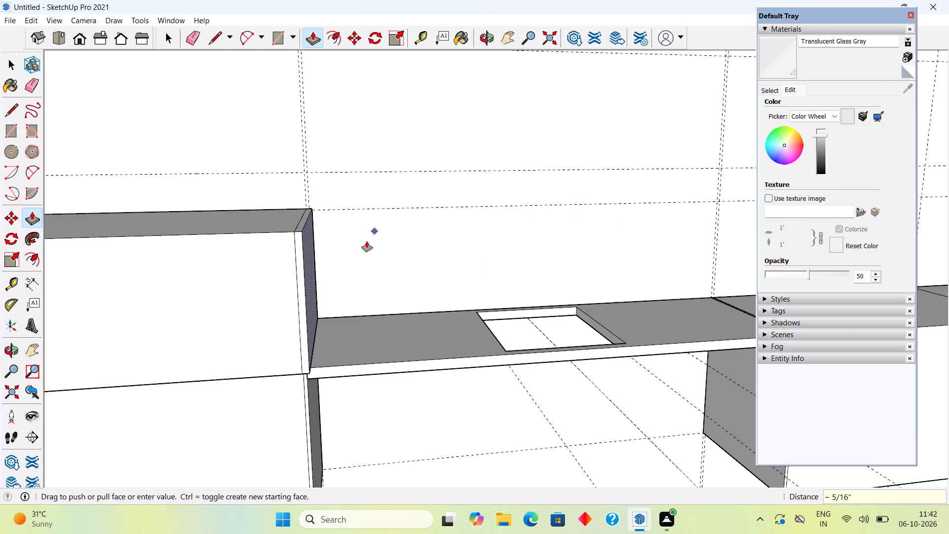
Extend the upper block as a new section about 3' 11 11/16" over the gap panel, up to the far vertical guide.
{"action": "left_click", "coordinate": [311, 270]}
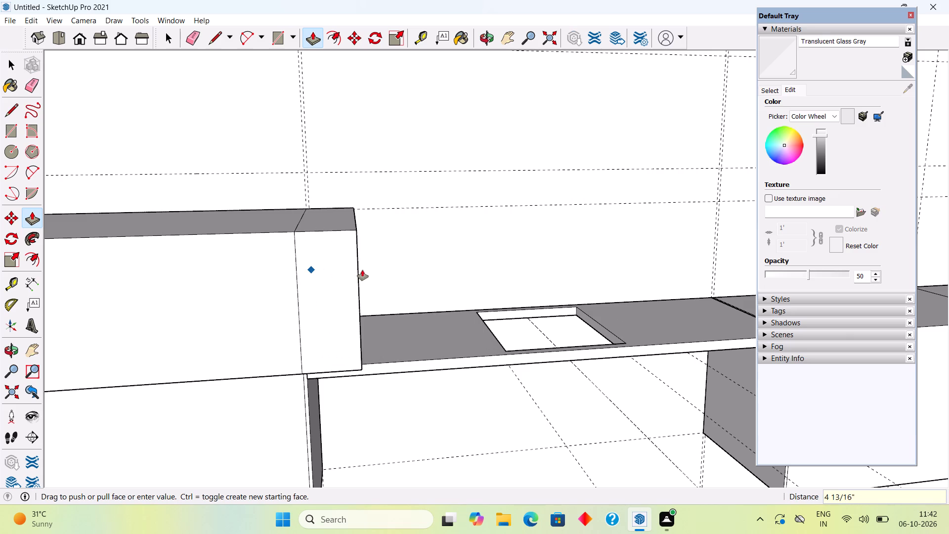
{"action": "scroll", "coordinate": [705, 151], "scroll_direction": "up", "scroll_amount": 4}
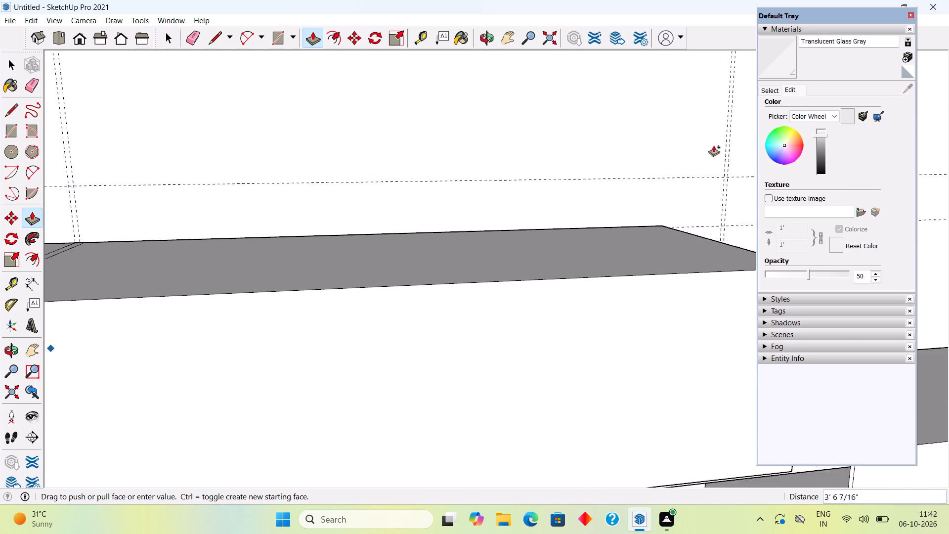
{"action": "scroll", "coordinate": [714, 146], "scroll_direction": "up", "scroll_amount": 2}
{"action": "scroll", "coordinate": [760, 133], "scroll_direction": "up", "scroll_amount": 5}
{"action": "scroll", "coordinate": [715, 154], "scroll_direction": "up", "scroll_amount": 5}
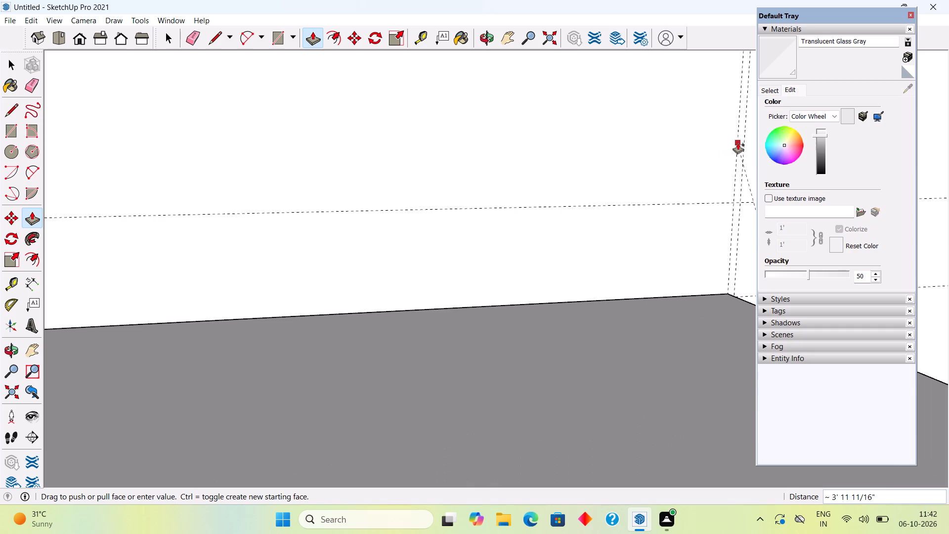
{"action": "left_click", "coordinate": [738, 143]}
Extend the upper block's new end face about 5/16" as a separate strip, up to the second guide of the close pair.
{"action": "middle_click_drag", "start_coordinate": [733, 150], "coordinate": [356, 136]}
{"action": "scroll", "coordinate": [356, 136], "scroll_direction": "down", "scroll_amount": 5}
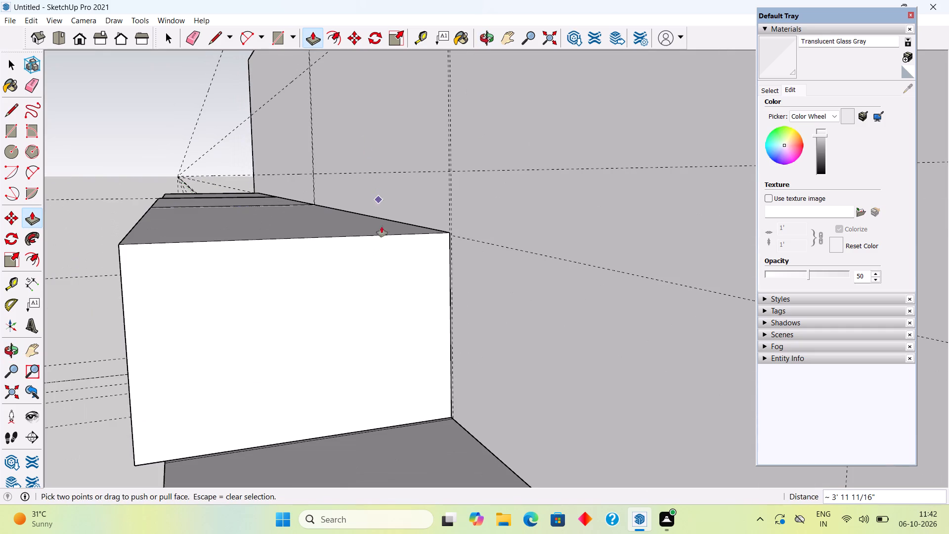
{"action": "key", "text": "space"}
{"action": "left_click", "coordinate": [352, 297]}
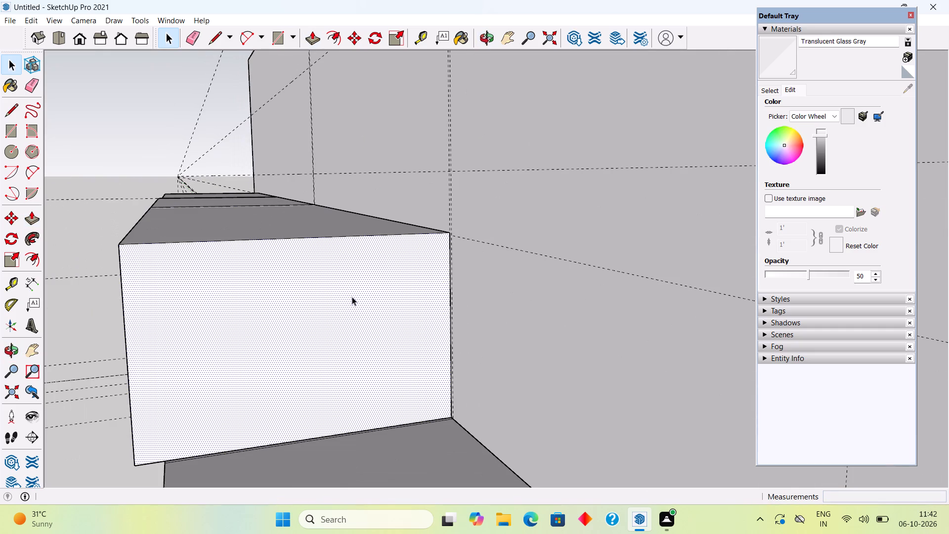
{"action": "key", "text": "p"}
{"action": "left_click", "coordinate": [352, 297]}
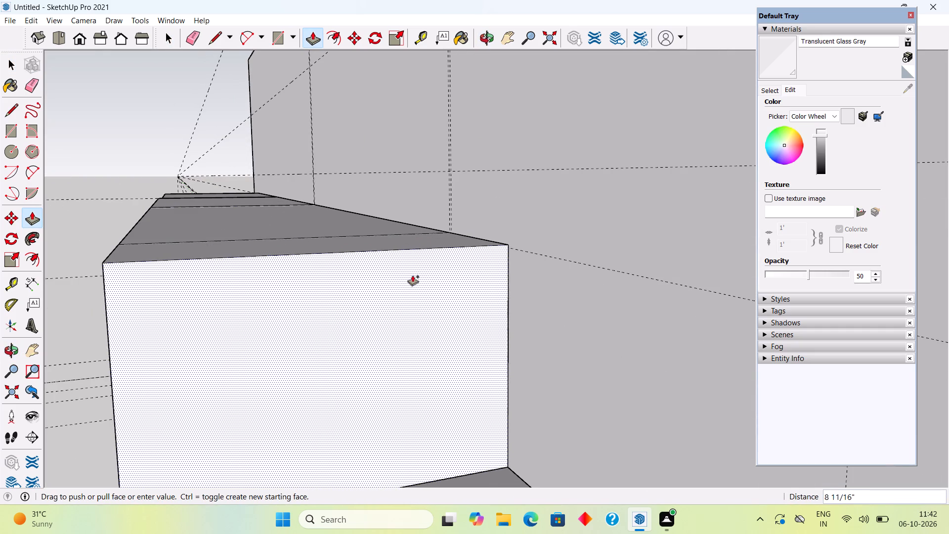
{"action": "left_click", "coordinate": [451, 192]}
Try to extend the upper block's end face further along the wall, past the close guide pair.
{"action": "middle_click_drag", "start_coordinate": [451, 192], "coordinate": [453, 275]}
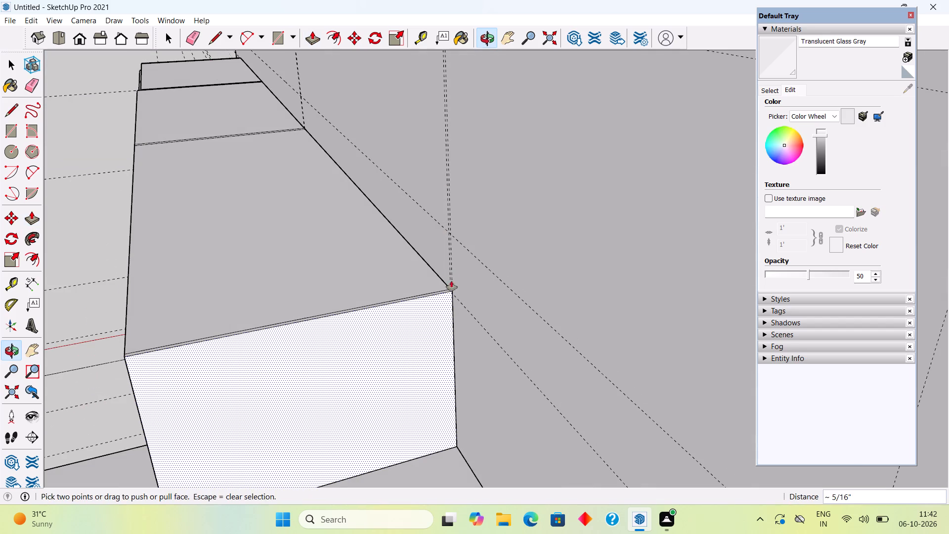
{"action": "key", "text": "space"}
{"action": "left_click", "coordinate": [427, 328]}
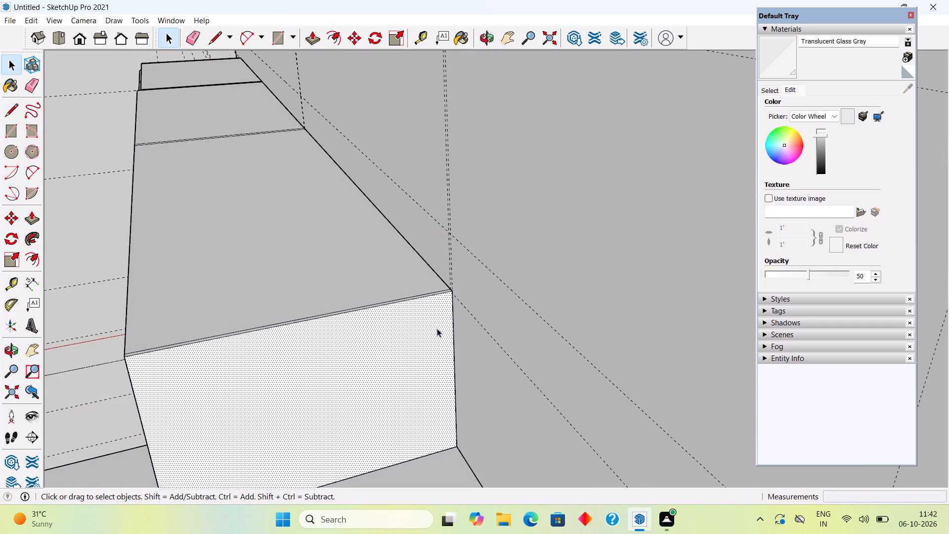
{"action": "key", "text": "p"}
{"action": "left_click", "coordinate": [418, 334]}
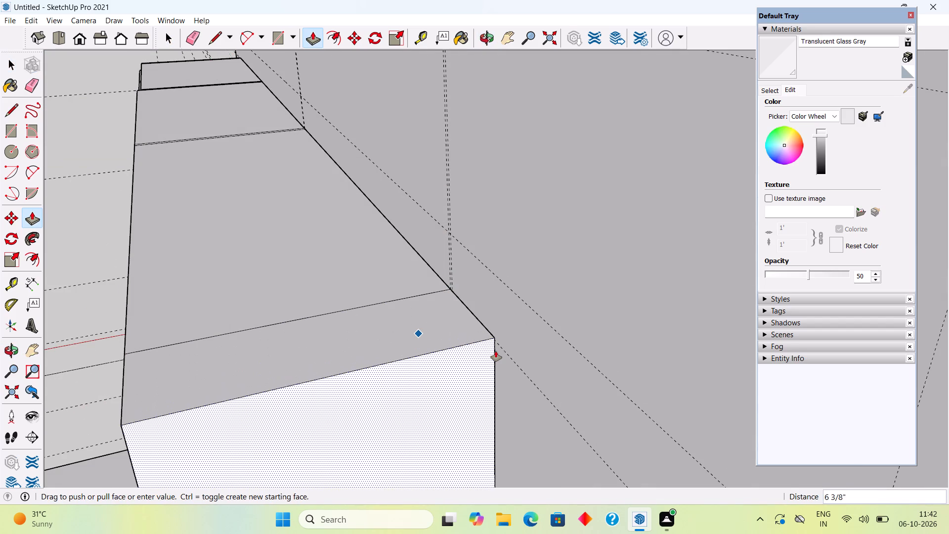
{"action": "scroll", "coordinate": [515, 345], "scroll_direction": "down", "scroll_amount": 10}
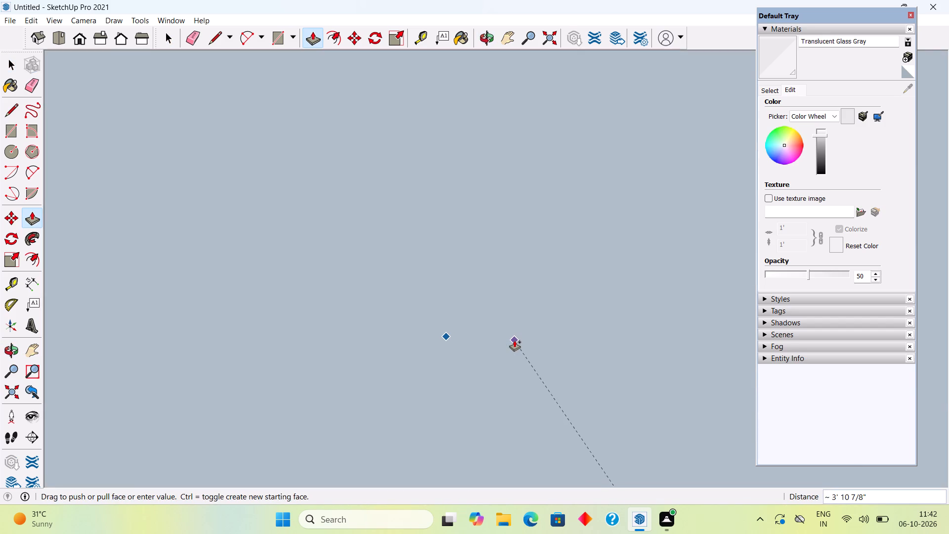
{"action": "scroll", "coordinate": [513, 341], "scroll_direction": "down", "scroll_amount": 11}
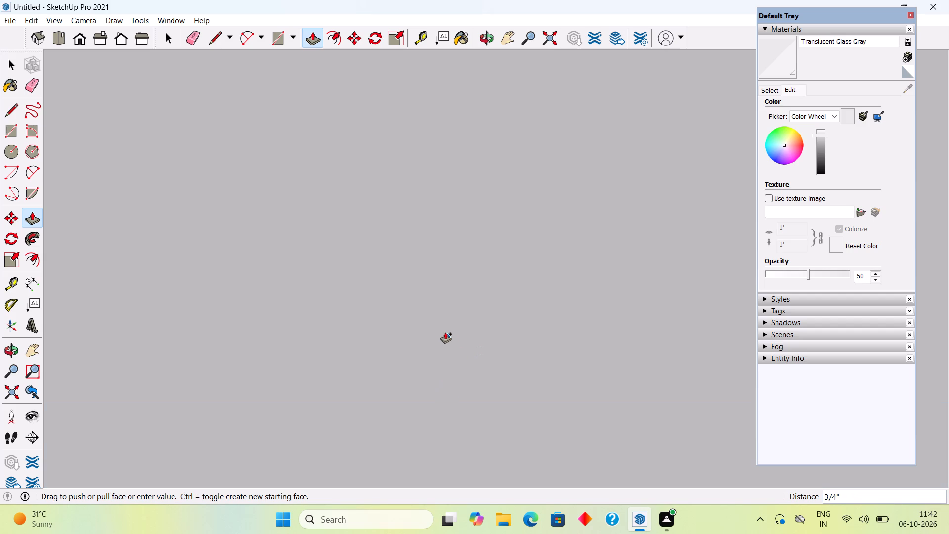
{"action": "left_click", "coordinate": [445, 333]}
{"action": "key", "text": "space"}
Extend the upper block's end face about 2' 4 7/8" over the second overhead cabinet, up to the next vertical guide.
{"action": "middle_click_drag", "start_coordinate": [405, 334], "coordinate": [511, 331]}
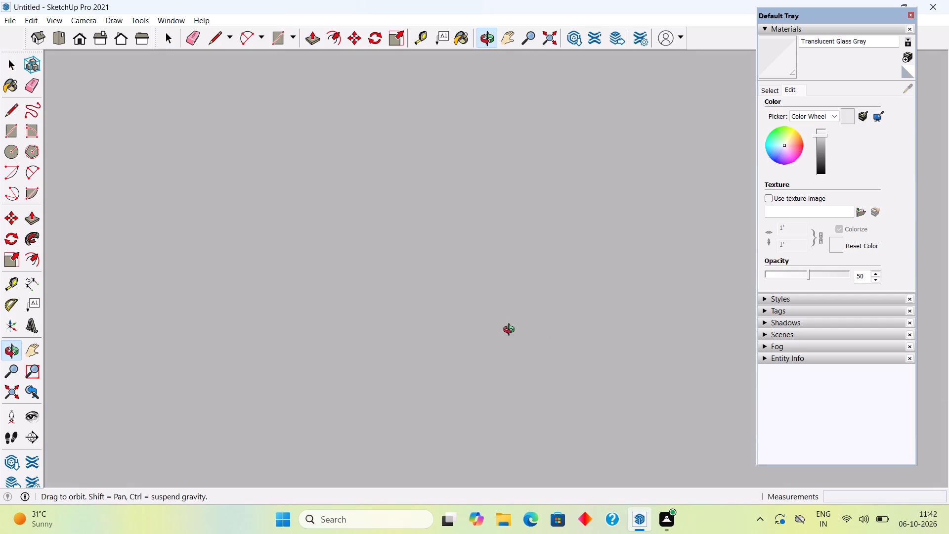
{"action": "middle_click_drag", "start_coordinate": [511, 331], "coordinate": [550, 331]}
{"action": "scroll", "coordinate": [543, 331], "scroll_direction": "down", "scroll_amount": 20}
{"action": "scroll", "coordinate": [543, 331], "scroll_direction": "down", "scroll_amount": 15}
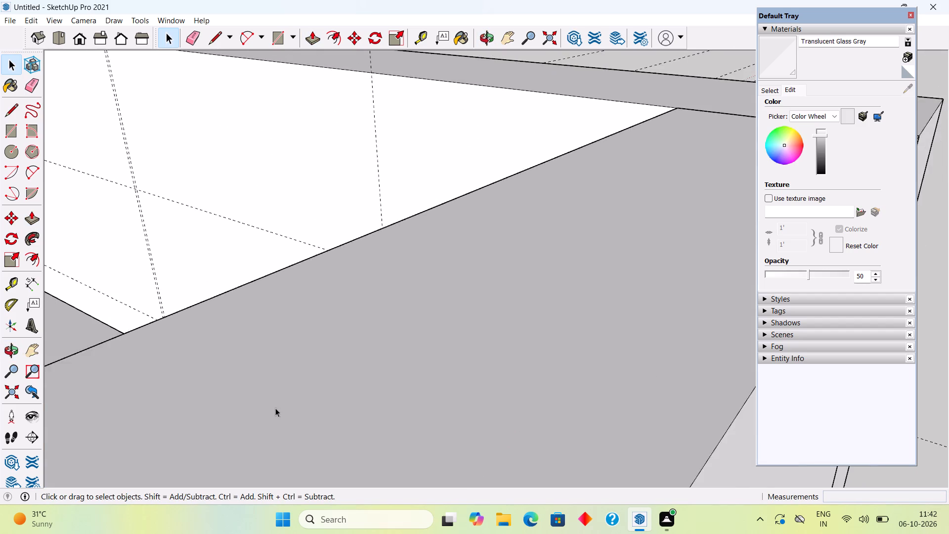
{"action": "scroll", "coordinate": [275, 408], "scroll_direction": "down", "scroll_amount": 14}
{"action": "middle_click_drag", "start_coordinate": [230, 407], "coordinate": [319, 399]}
{"action": "scroll", "coordinate": [319, 399], "scroll_direction": "down", "scroll_amount": 7}
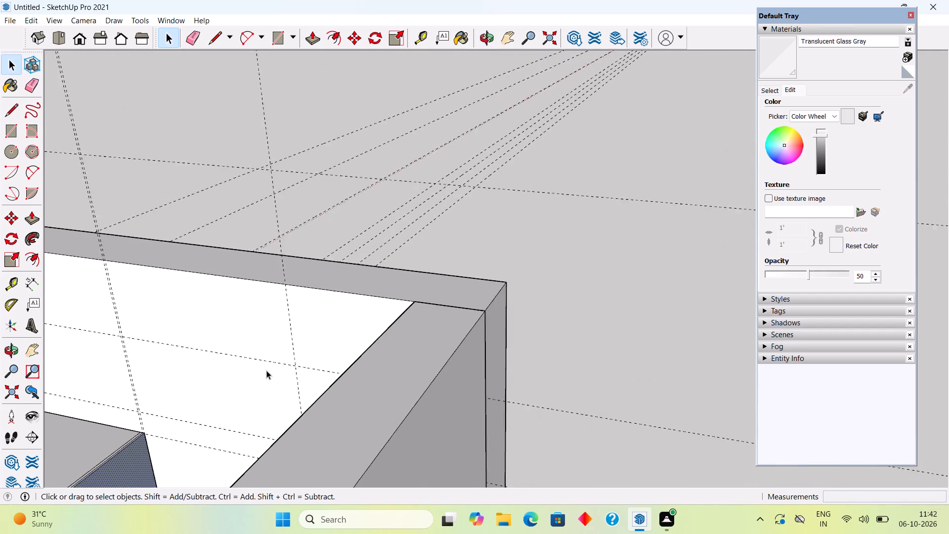
{"action": "scroll", "coordinate": [266, 370], "scroll_direction": "down", "scroll_amount": 8}
{"action": "scroll", "coordinate": [143, 476], "scroll_direction": "up", "scroll_amount": 14}
{"action": "middle_click_drag", "start_coordinate": [297, 419], "coordinate": [315, 410]}
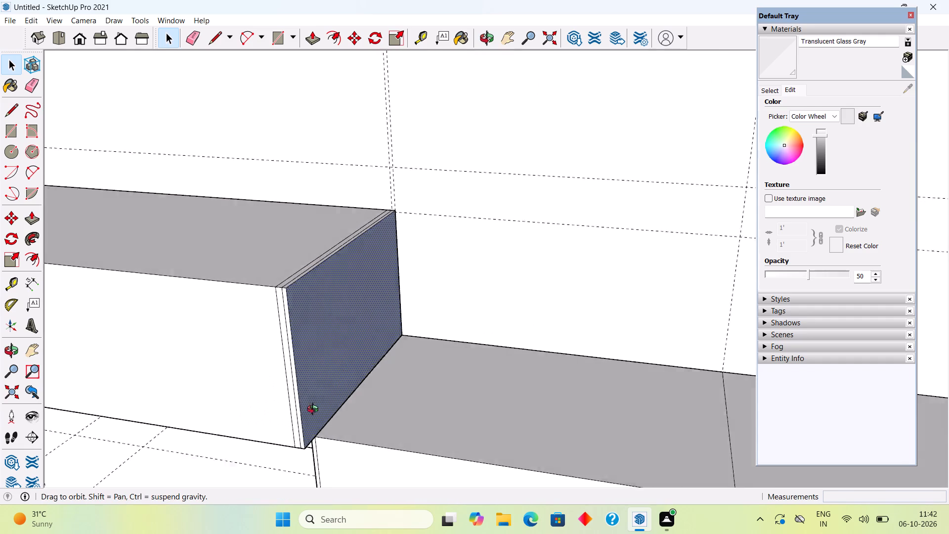
{"action": "middle_click_drag", "start_coordinate": [315, 410], "coordinate": [336, 340]}
{"action": "scroll", "coordinate": [336, 340], "scroll_direction": "down", "scroll_amount": 9}
{"action": "scroll", "coordinate": [382, 328], "scroll_direction": "up", "scroll_amount": 4}
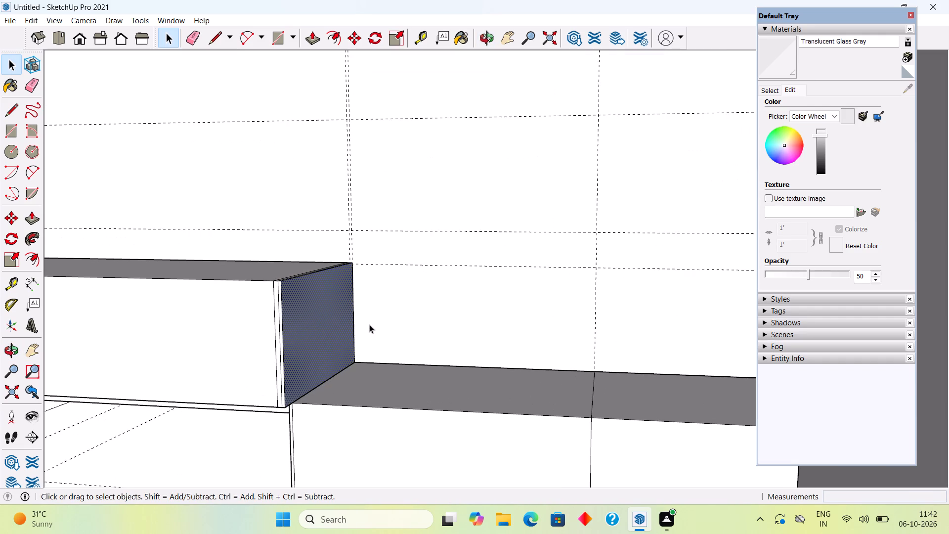
{"action": "key", "text": "p"}
{"action": "left_click", "coordinate": [337, 327]}
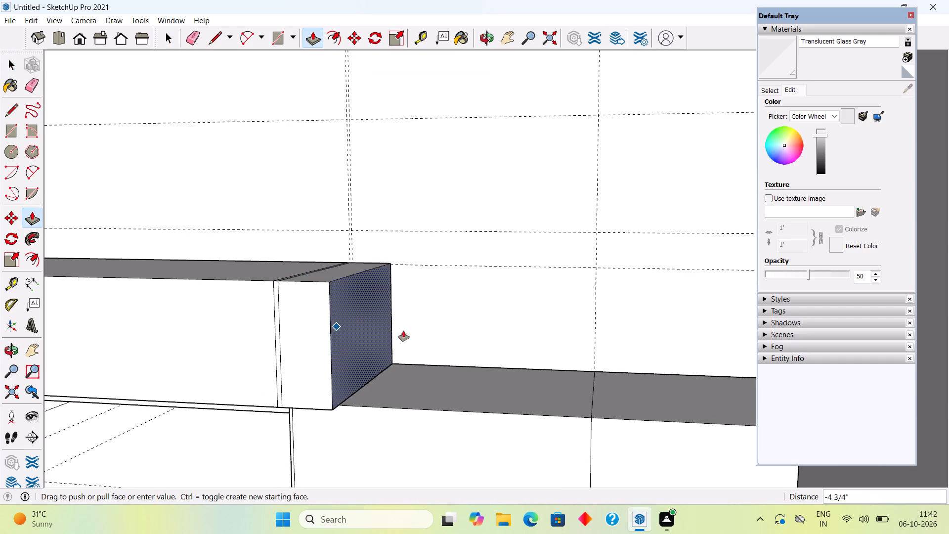
{"action": "left_click", "coordinate": [597, 248]}
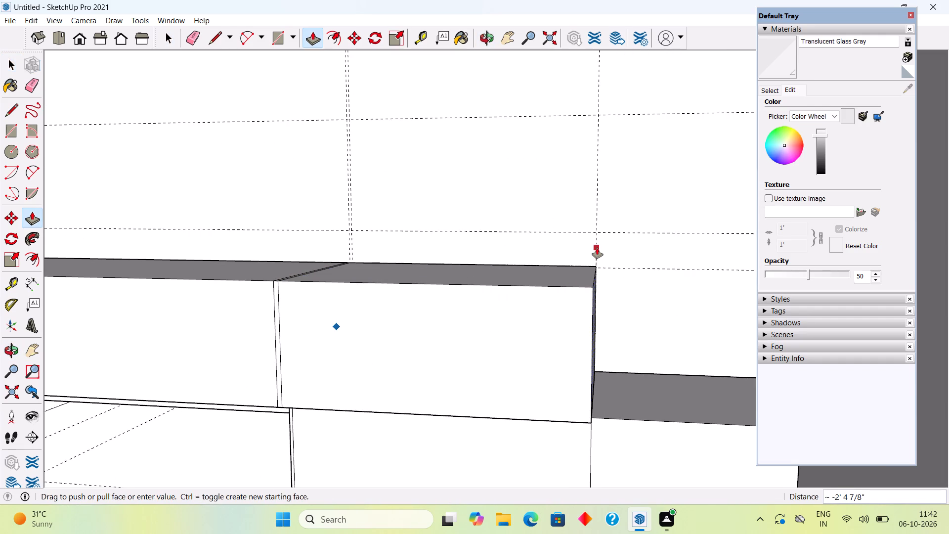
Extend the upper block as a new section about 1' 6", up to the end of the overhead cabinet below.
{"action": "middle_click_drag", "start_coordinate": [602, 333], "coordinate": [548, 331]}
{"action": "left_click", "coordinate": [589, 315]}
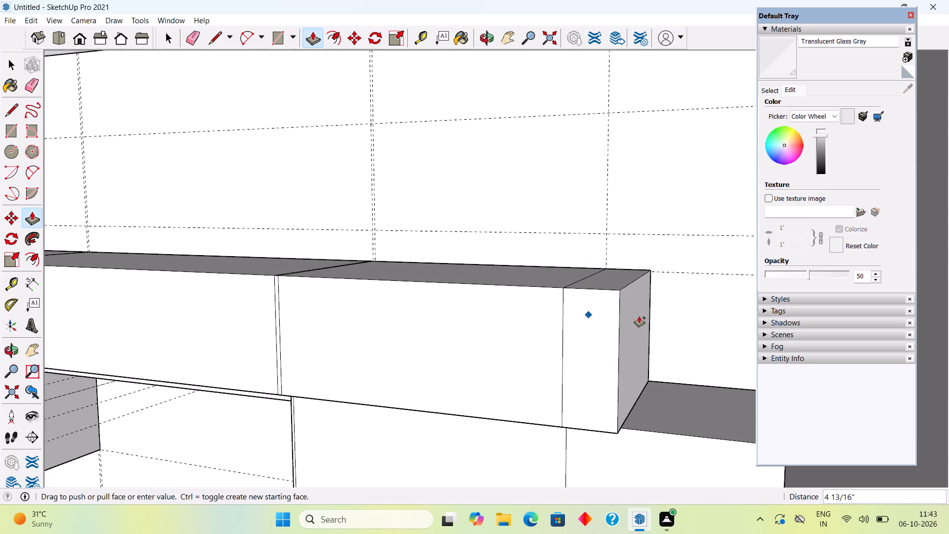
{"action": "scroll", "coordinate": [641, 316], "scroll_direction": "down", "scroll_amount": 5}
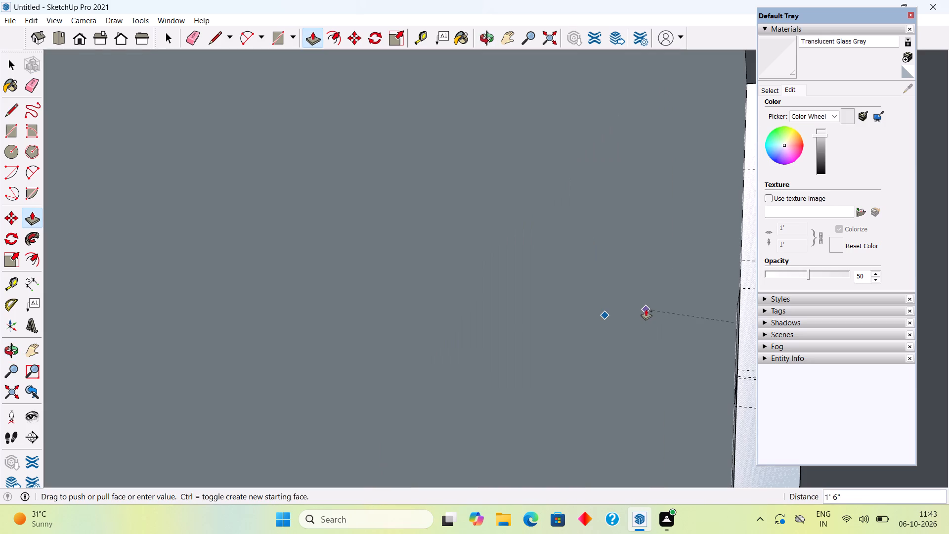
{"action": "scroll", "coordinate": [646, 310], "scroll_direction": "down", "scroll_amount": 12}
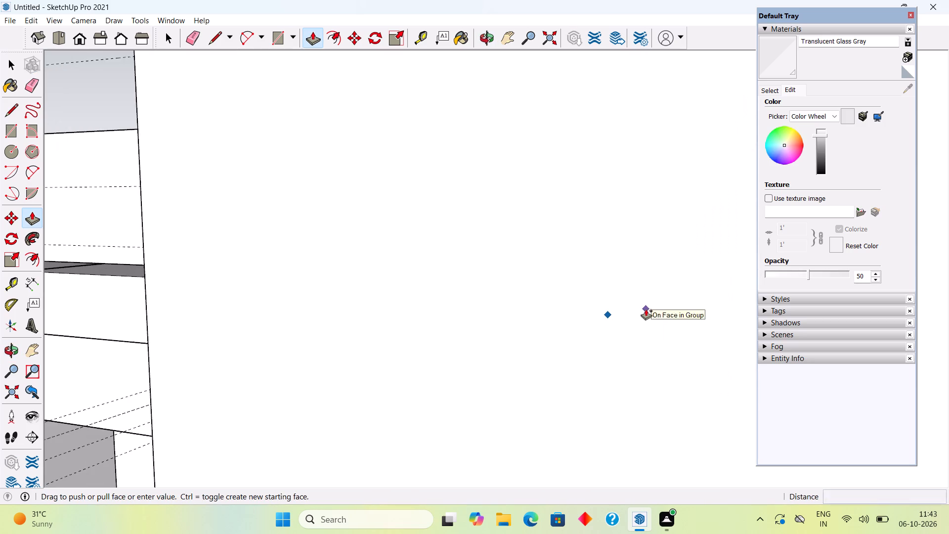
{"action": "scroll", "coordinate": [646, 310], "scroll_direction": "down", "scroll_amount": 2}
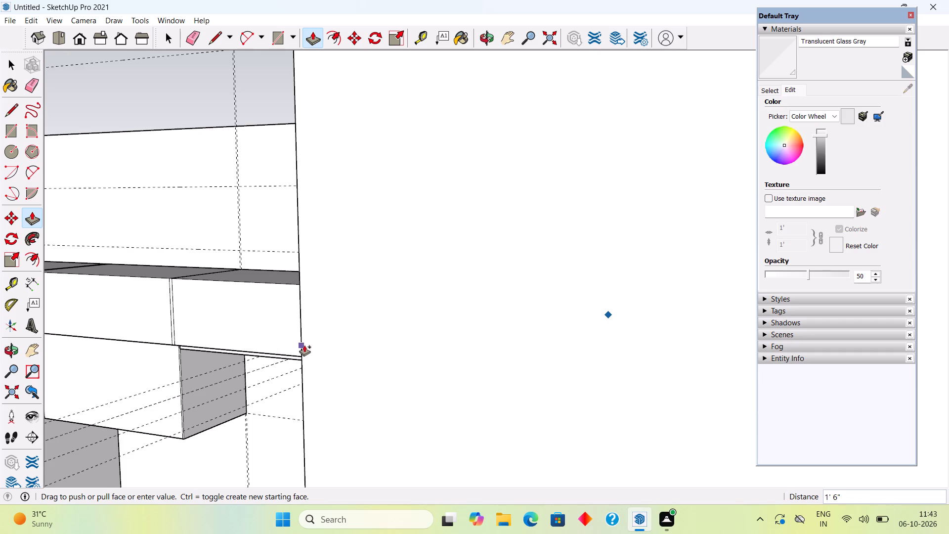
{"action": "left_click", "coordinate": [304, 346]}
Make the entire connected upper block, with all its sections and strips, into a group.
{"action": "middle_click_drag", "start_coordinate": [285, 348], "coordinate": [416, 346]}
{"action": "scroll", "coordinate": [416, 346], "scroll_direction": "down", "scroll_amount": 8}
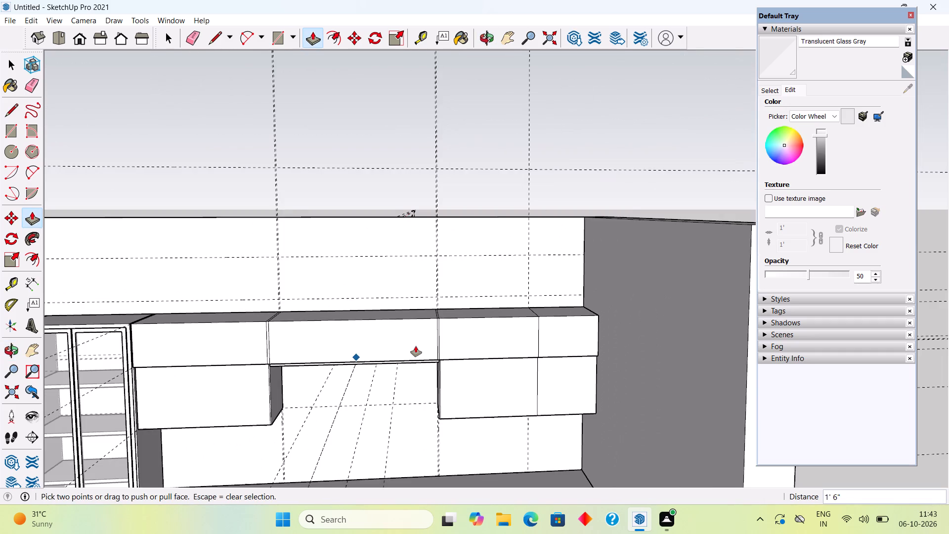
{"action": "key", "text": "space"}
{"action": "triple_click", "coordinate": [421, 341]}
{"action": "right_click", "coordinate": [421, 341]}
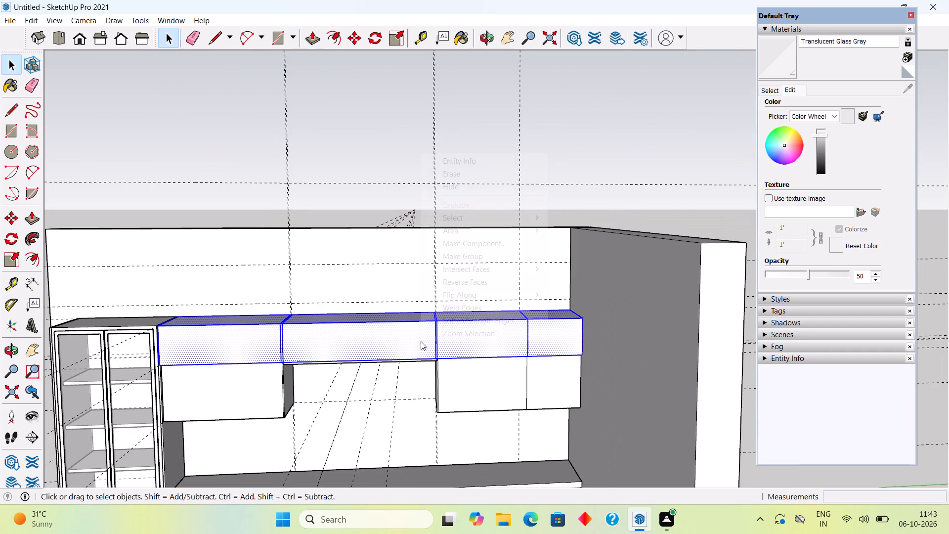
{"action": "left_click", "coordinate": [465, 259]}
Place a guide across the middle of the section over the gap, about 1' 11 5/8" from its seam nearer the glass-door cabinet.
{"action": "middle_click_drag", "start_coordinate": [465, 259], "coordinate": [475, 466]}
{"action": "scroll", "coordinate": [358, 335], "scroll_direction": "up", "scroll_amount": 3}
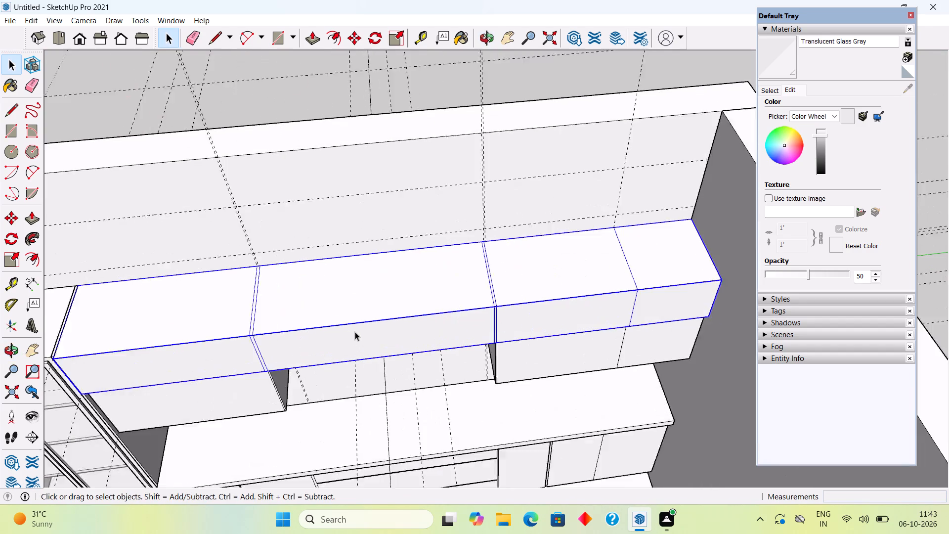
{"action": "scroll", "coordinate": [355, 332], "scroll_direction": "up", "scroll_amount": 6}
{"action": "key", "text": "t"}
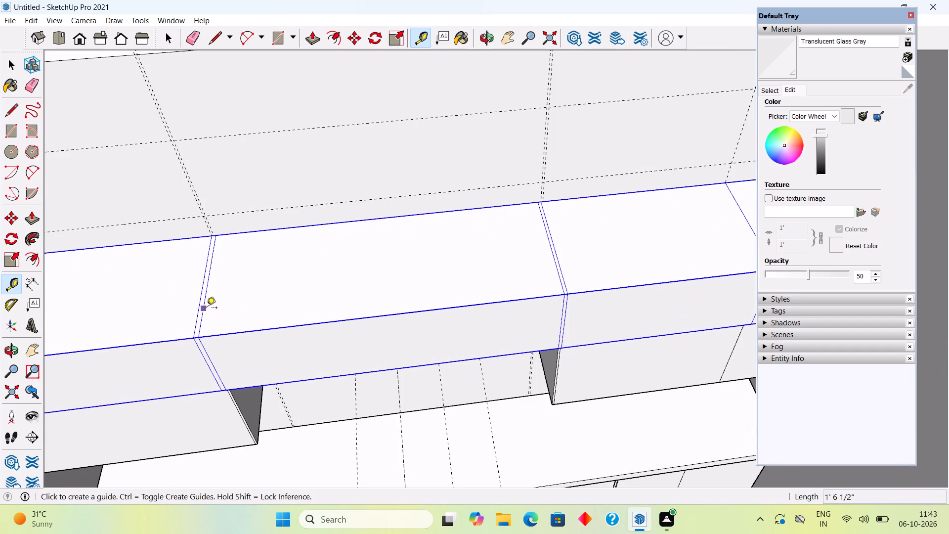
{"action": "left_click", "coordinate": [207, 308]}
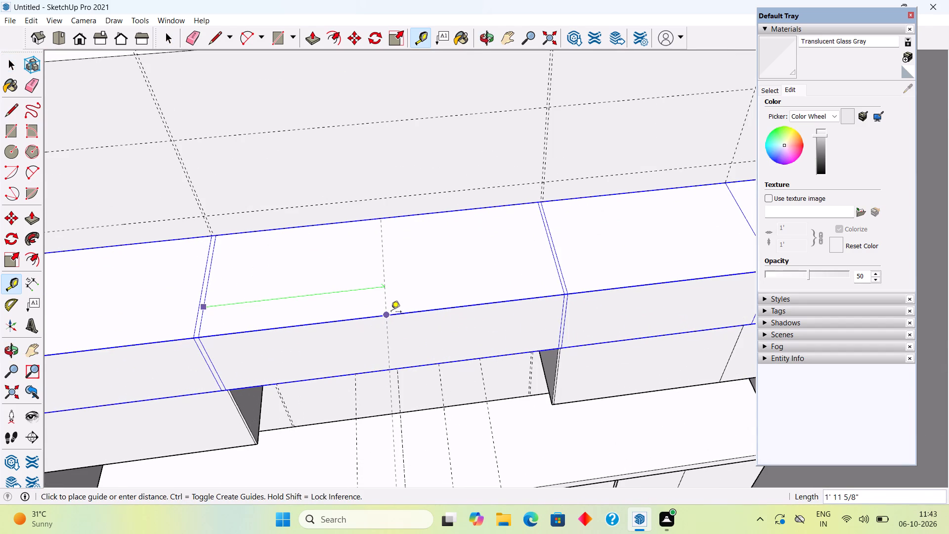
{"action": "left_click", "coordinate": [391, 312]}
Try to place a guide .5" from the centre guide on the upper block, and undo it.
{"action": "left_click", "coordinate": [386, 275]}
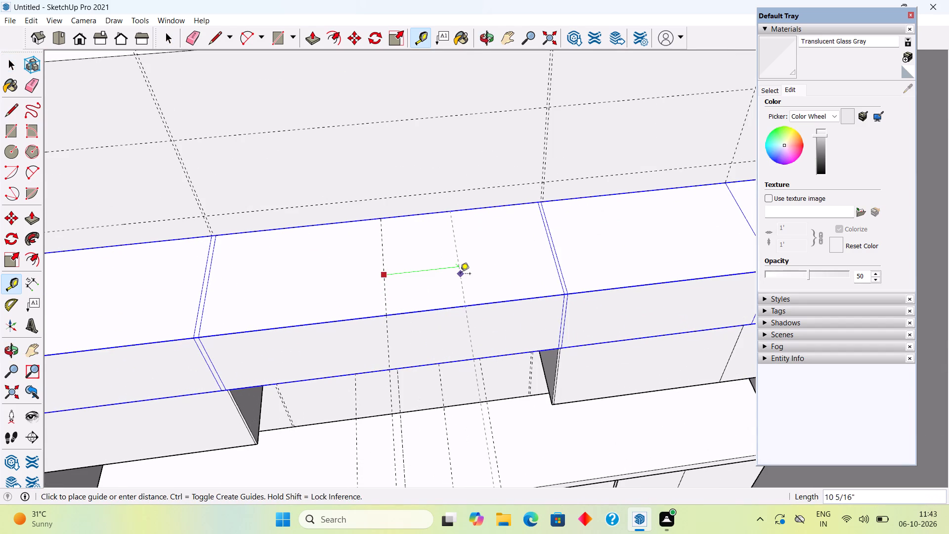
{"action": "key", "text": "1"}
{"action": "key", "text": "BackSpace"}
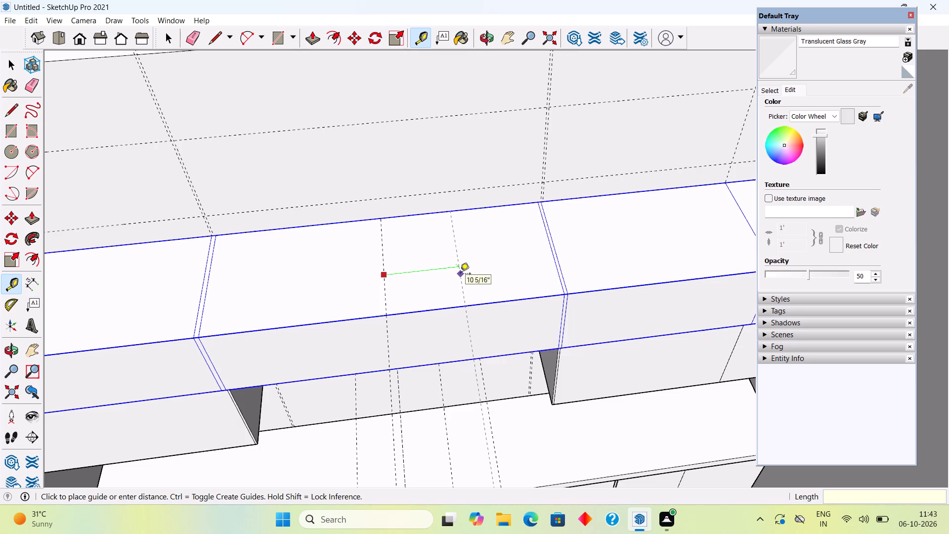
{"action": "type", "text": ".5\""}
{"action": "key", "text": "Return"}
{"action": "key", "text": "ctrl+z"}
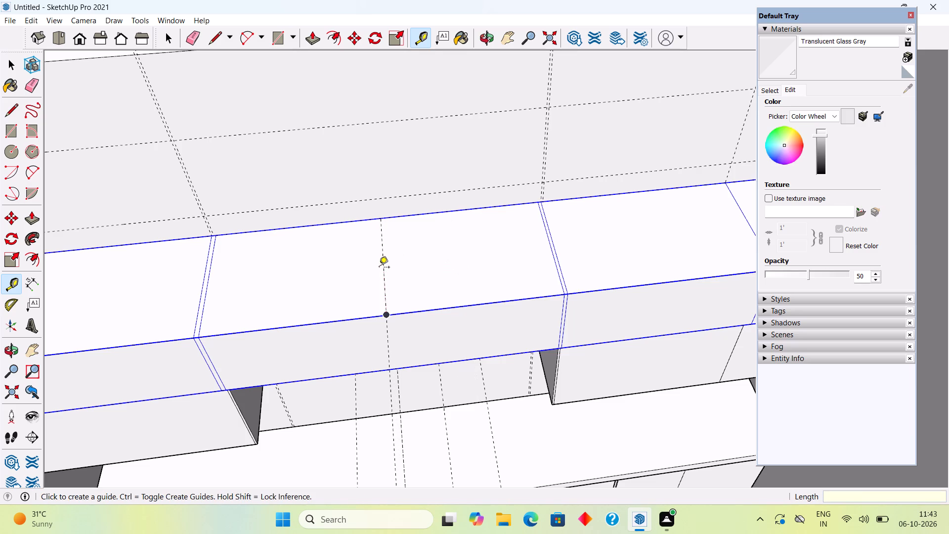
Place two guides parallel to the centre guide on the upper block, .5' to each side of it.
{"action": "left_click", "coordinate": [384, 259]}
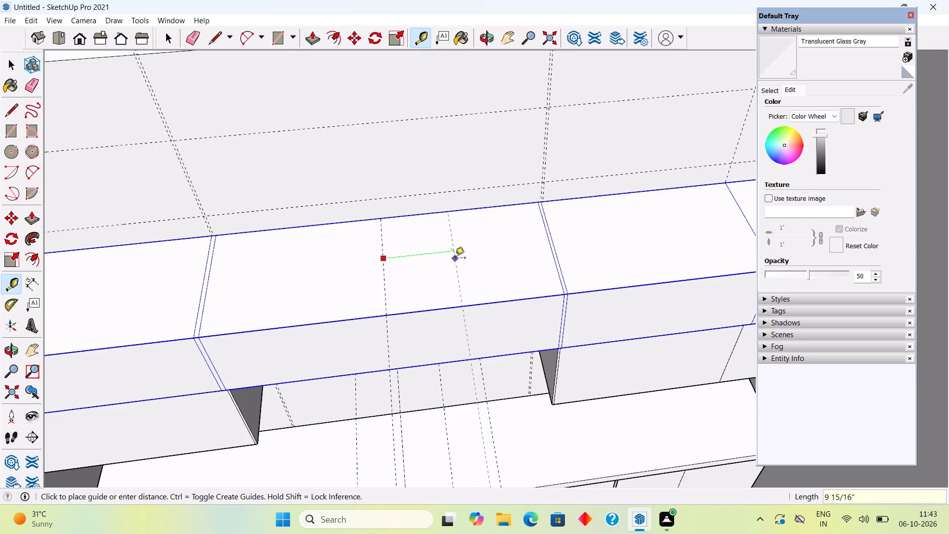
{"action": "type", "text": ".5'"}
{"action": "key", "text": "Return"}
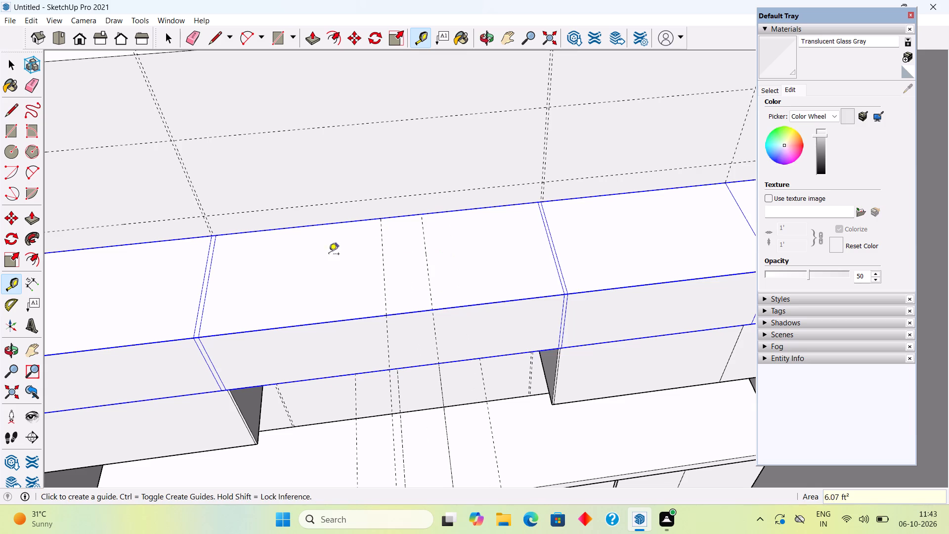
{"action": "left_click", "coordinate": [385, 269]}
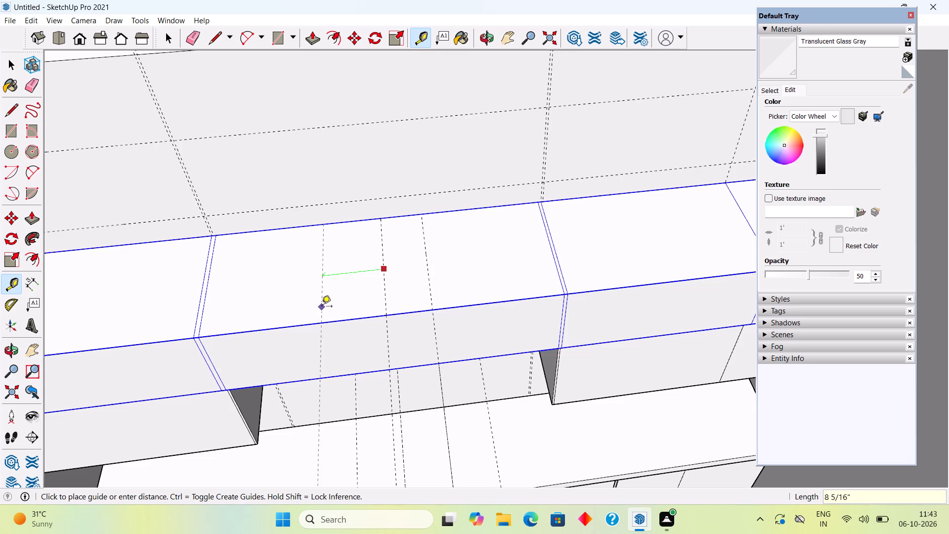
{"action": "type", "text": ".5'"}
{"action": "key", "text": "Return"}
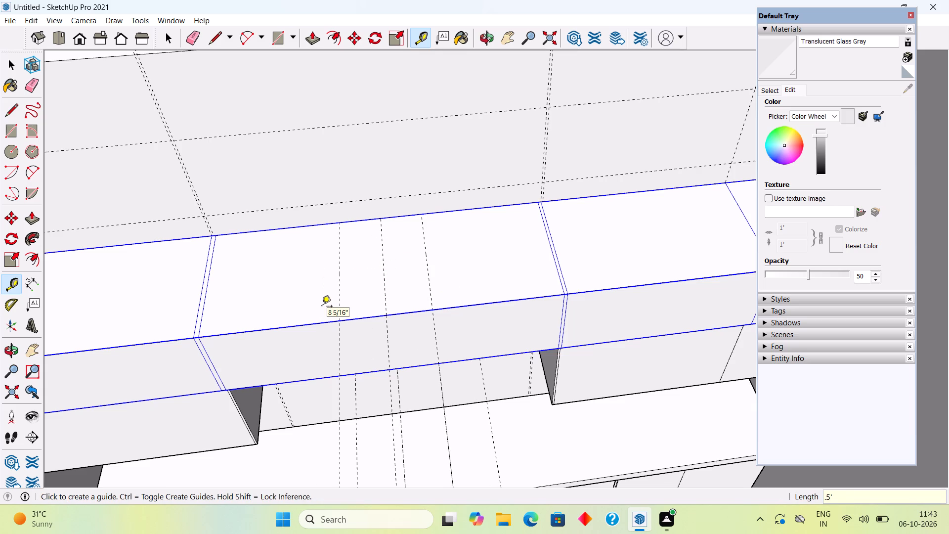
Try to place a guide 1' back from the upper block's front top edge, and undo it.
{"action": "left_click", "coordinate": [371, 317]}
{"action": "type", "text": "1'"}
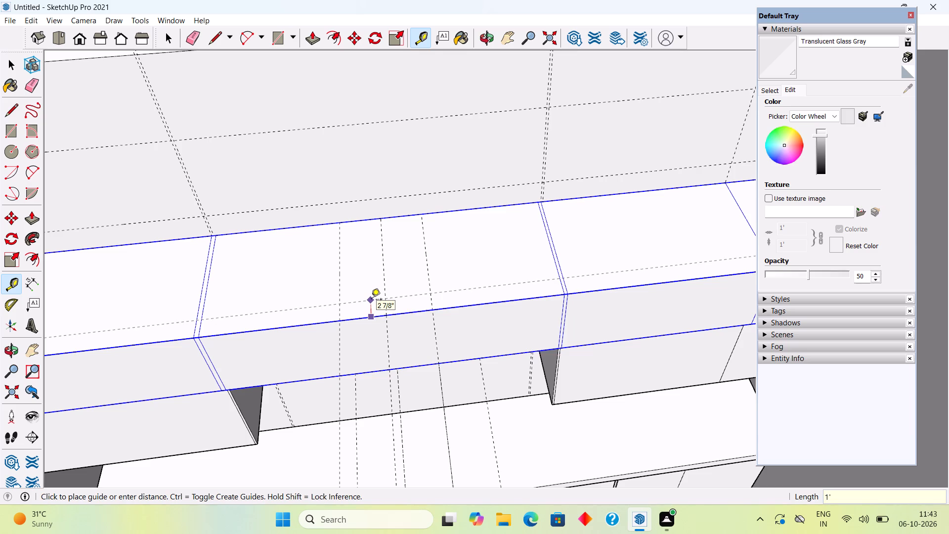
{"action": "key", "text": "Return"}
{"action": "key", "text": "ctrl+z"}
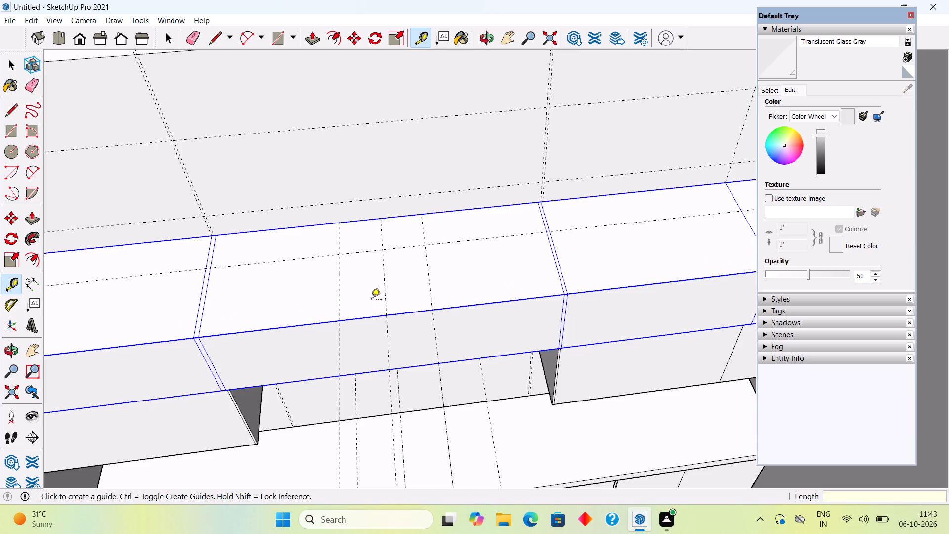
Place two guides on top of the upper block, 1" in from its back edge and 1" in from its front edge.
{"action": "left_click", "coordinate": [396, 220]}
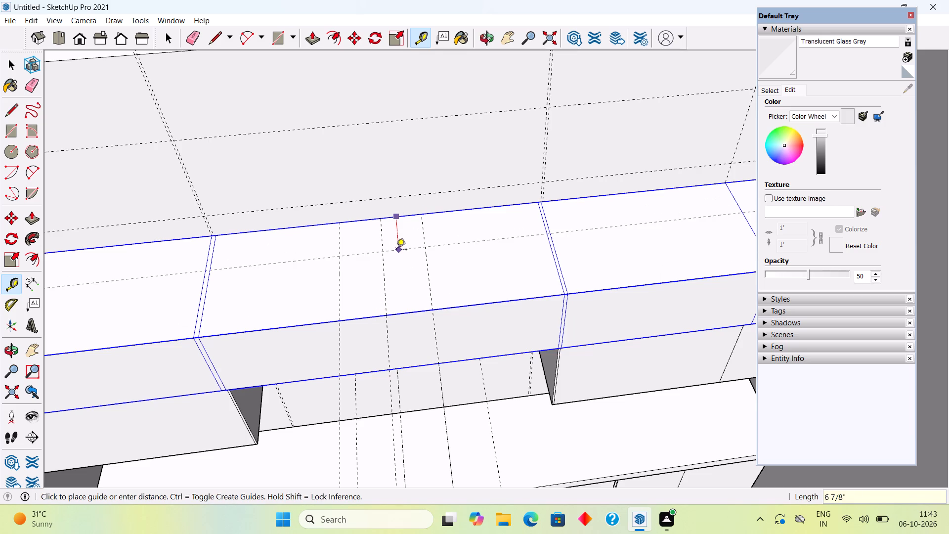
{"action": "type", "text": "1\""}
{"action": "key", "text": "Return"}
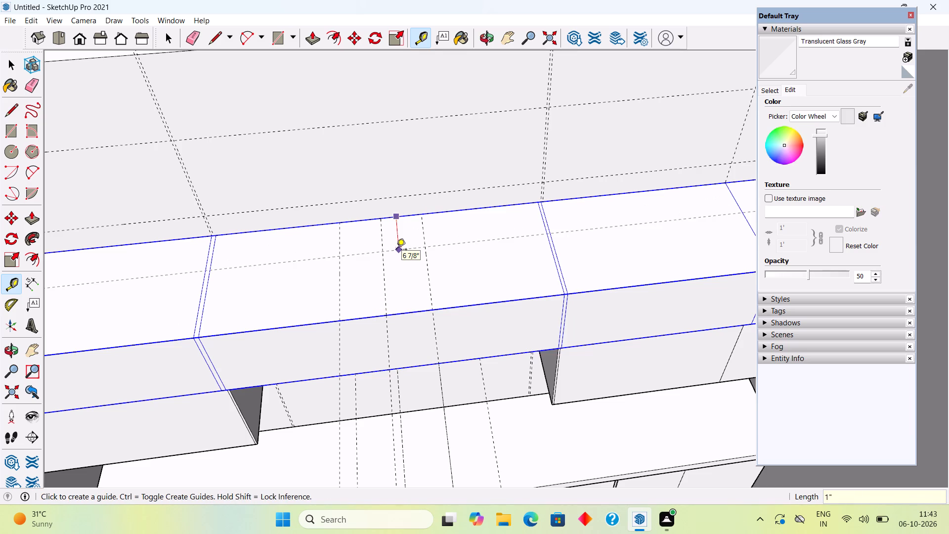
{"action": "left_click", "coordinate": [407, 315]}
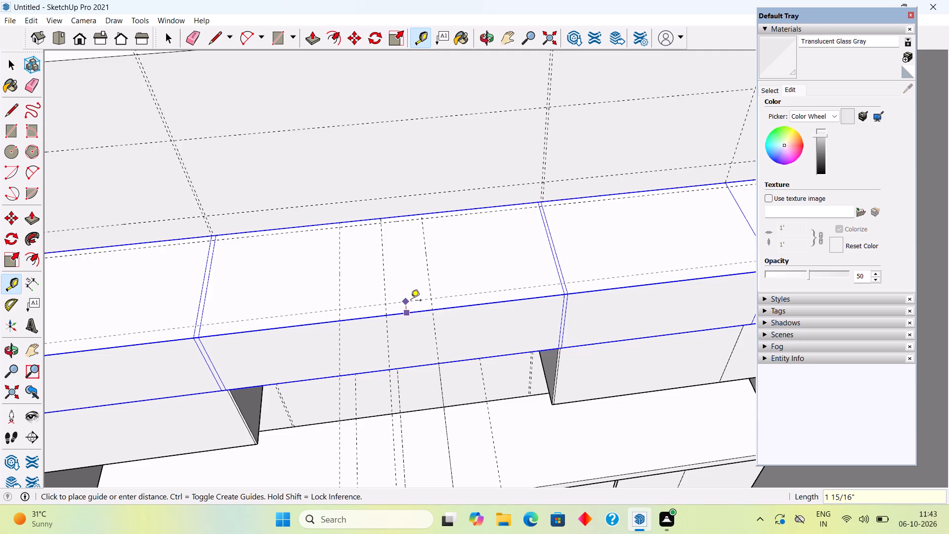
{"action": "type", "text": "1\""}
{"action": "key", "text": "Return"}
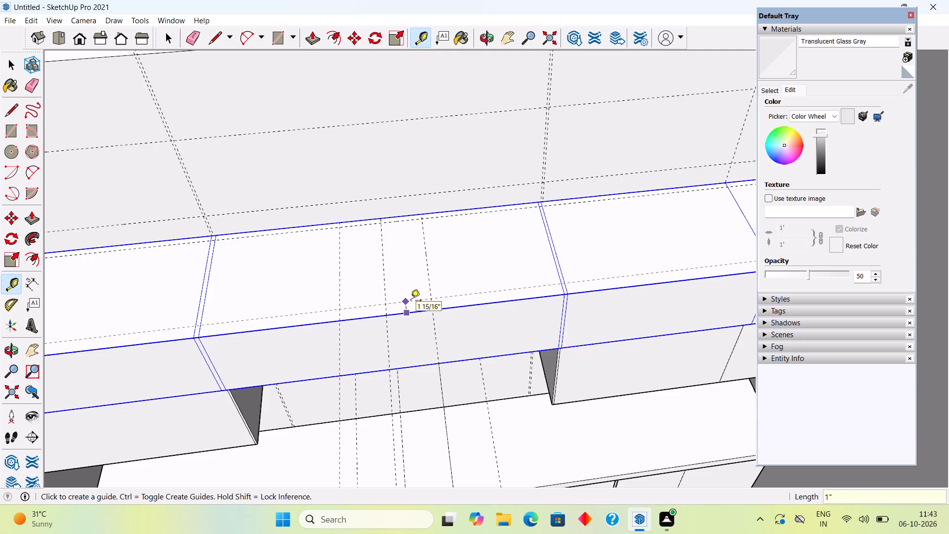
{"action": "key", "text": "space"}
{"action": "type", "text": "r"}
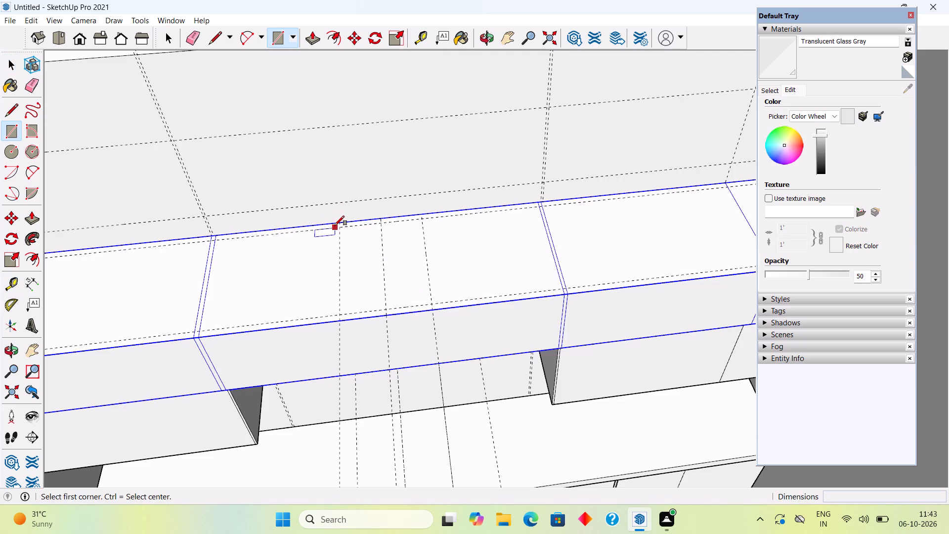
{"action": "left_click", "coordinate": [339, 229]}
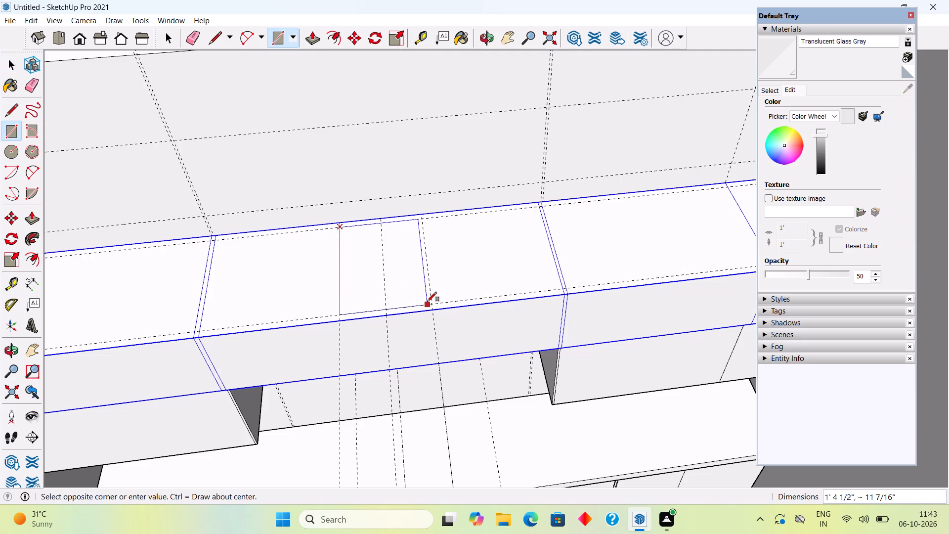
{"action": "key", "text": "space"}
Inside the loft group, draw a rectangle about 1' 4 1/2" deep between the guides on the centre section's top face.
{"action": "double_click", "coordinate": [415, 296]}
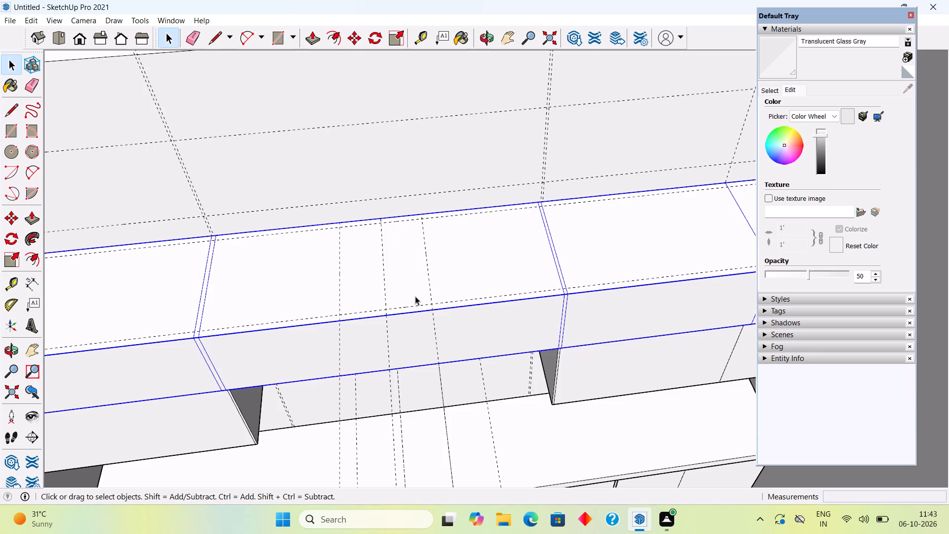
{"action": "double_click", "coordinate": [413, 290]}
{"action": "key", "text": "r"}
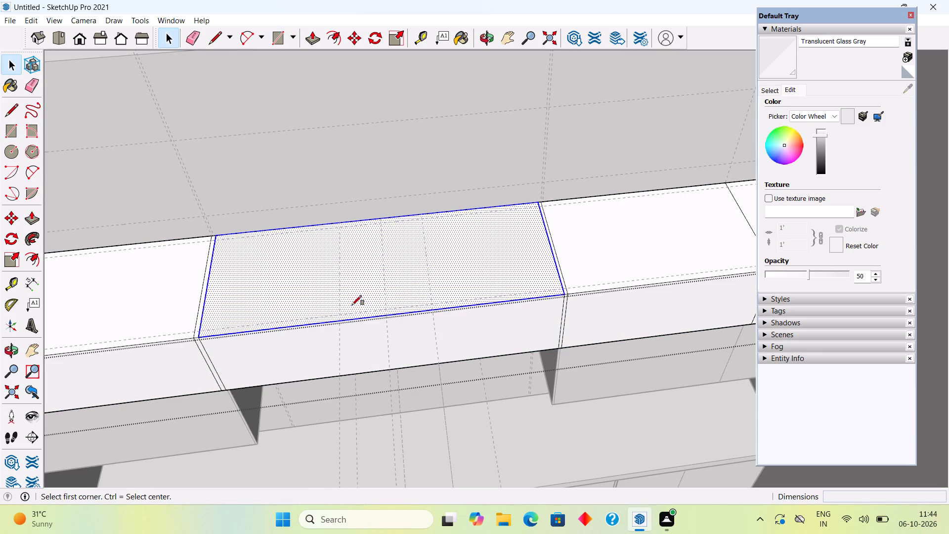
{"action": "left_click", "coordinate": [339, 229]}
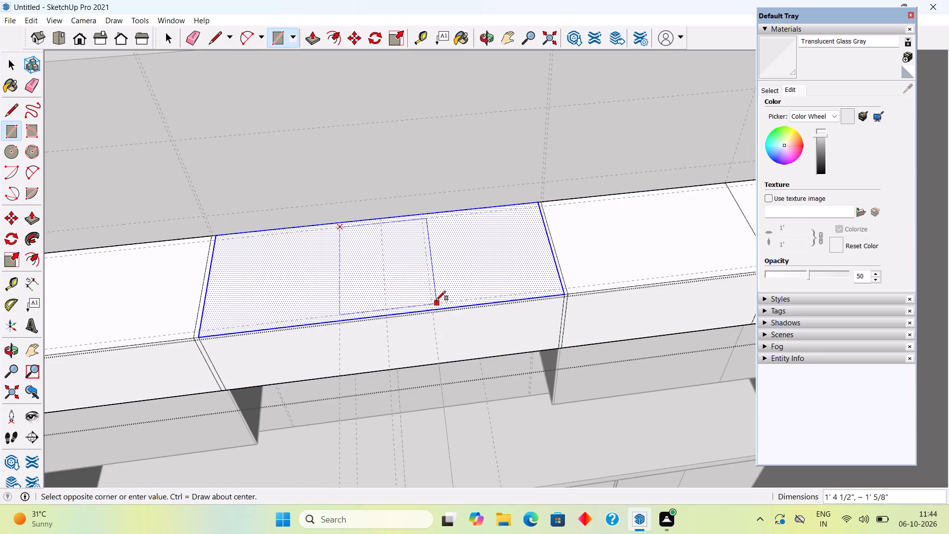
{"action": "left_click", "coordinate": [430, 302]}
{"action": "key", "text": "space"}
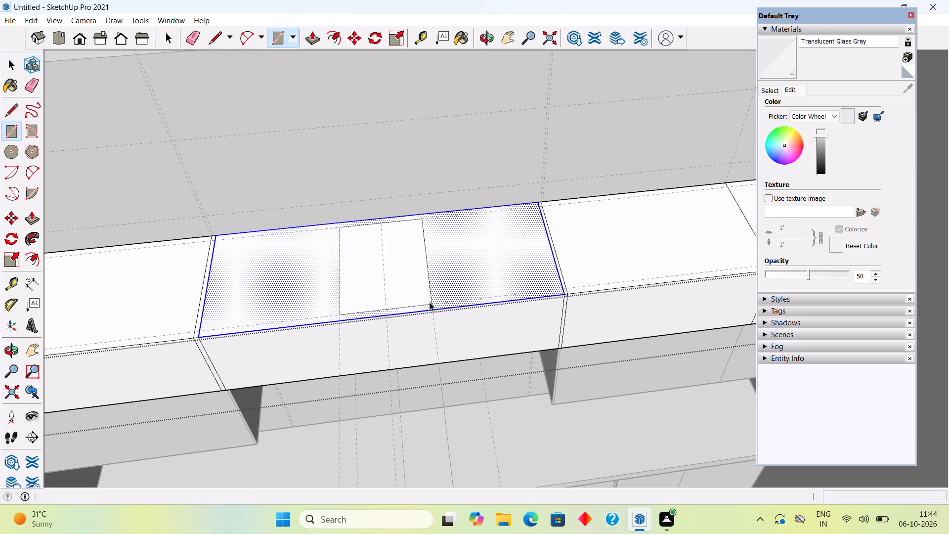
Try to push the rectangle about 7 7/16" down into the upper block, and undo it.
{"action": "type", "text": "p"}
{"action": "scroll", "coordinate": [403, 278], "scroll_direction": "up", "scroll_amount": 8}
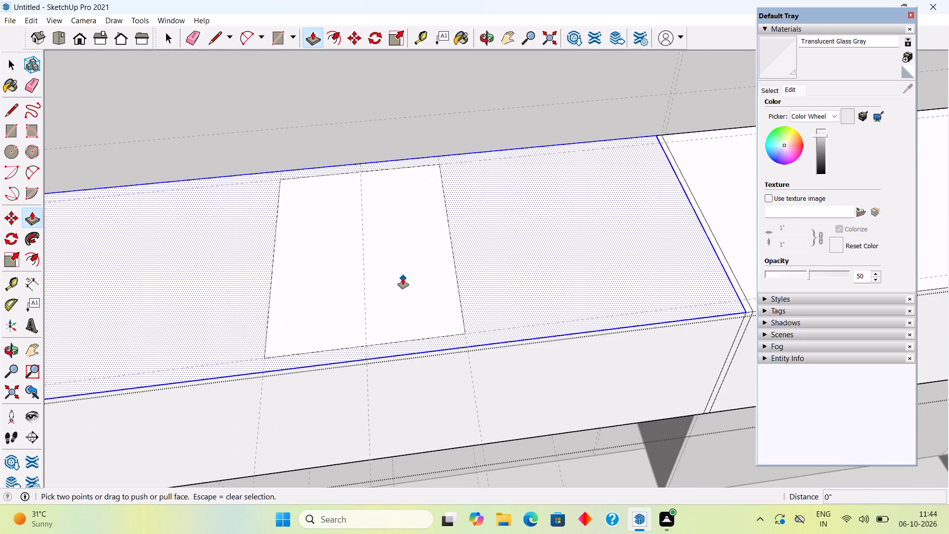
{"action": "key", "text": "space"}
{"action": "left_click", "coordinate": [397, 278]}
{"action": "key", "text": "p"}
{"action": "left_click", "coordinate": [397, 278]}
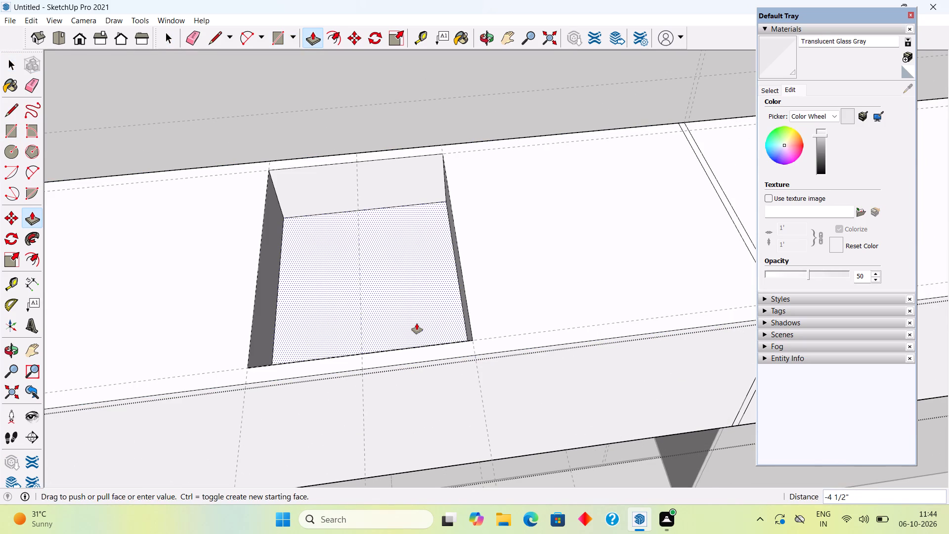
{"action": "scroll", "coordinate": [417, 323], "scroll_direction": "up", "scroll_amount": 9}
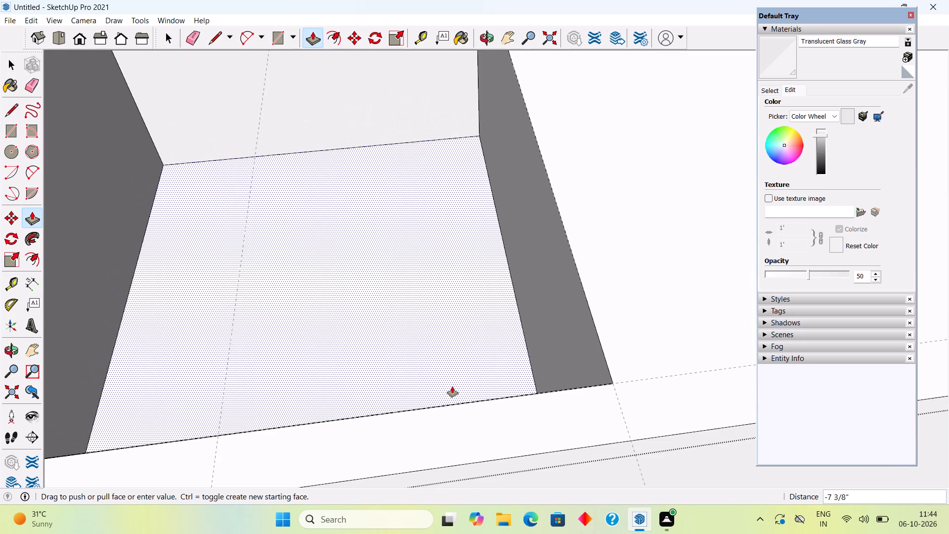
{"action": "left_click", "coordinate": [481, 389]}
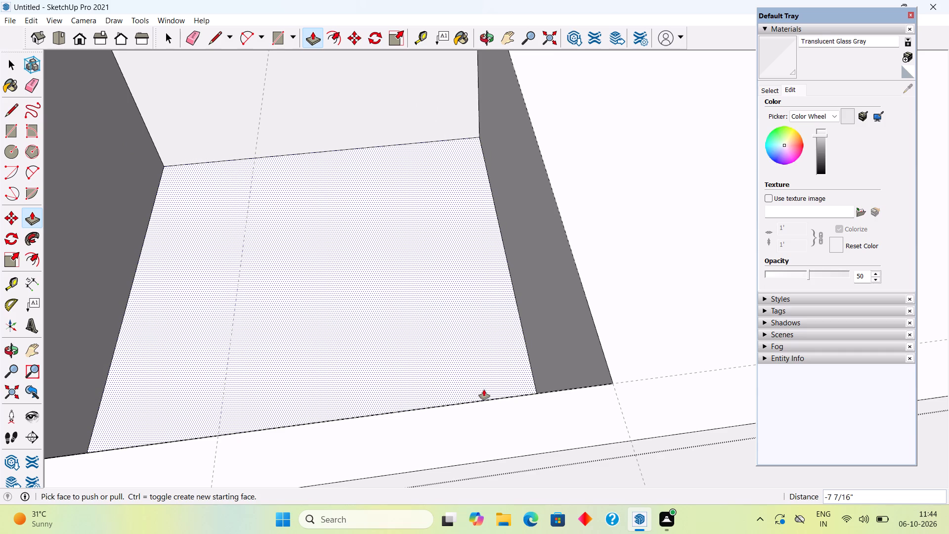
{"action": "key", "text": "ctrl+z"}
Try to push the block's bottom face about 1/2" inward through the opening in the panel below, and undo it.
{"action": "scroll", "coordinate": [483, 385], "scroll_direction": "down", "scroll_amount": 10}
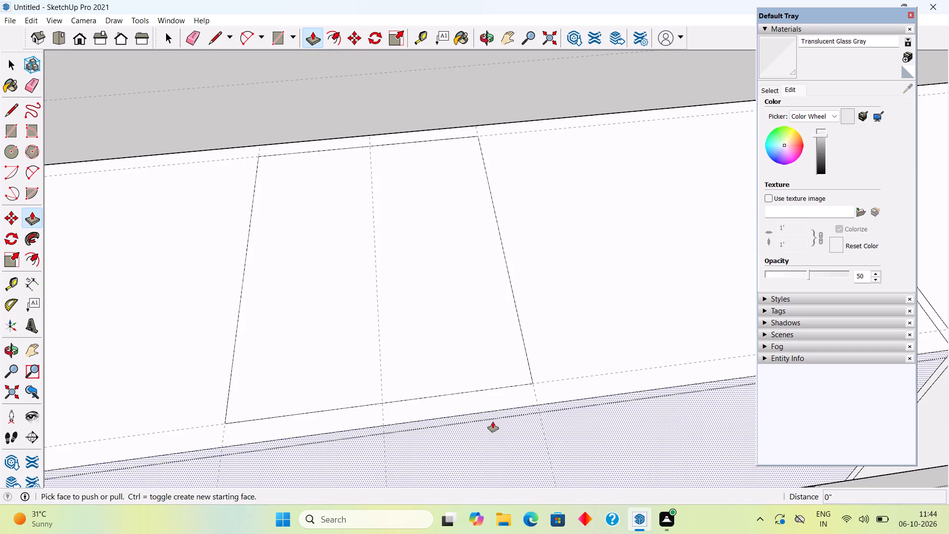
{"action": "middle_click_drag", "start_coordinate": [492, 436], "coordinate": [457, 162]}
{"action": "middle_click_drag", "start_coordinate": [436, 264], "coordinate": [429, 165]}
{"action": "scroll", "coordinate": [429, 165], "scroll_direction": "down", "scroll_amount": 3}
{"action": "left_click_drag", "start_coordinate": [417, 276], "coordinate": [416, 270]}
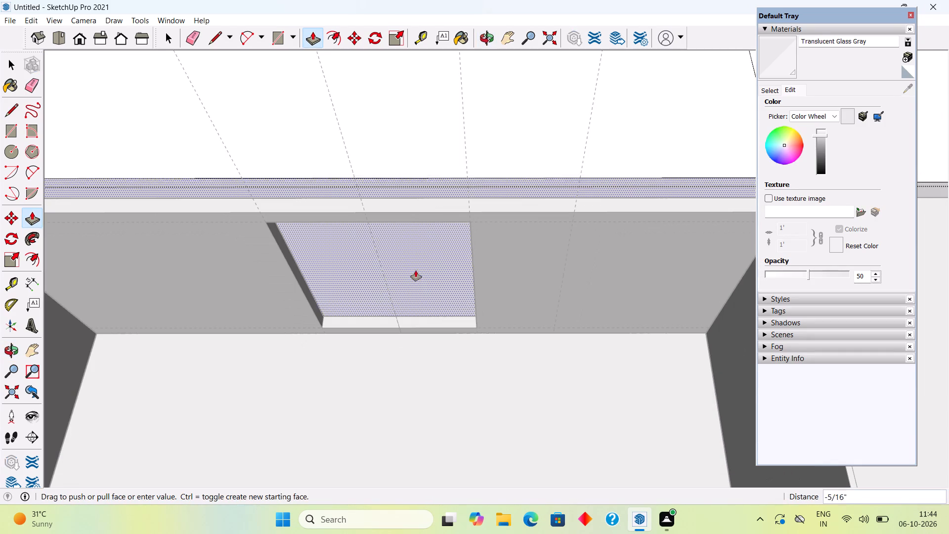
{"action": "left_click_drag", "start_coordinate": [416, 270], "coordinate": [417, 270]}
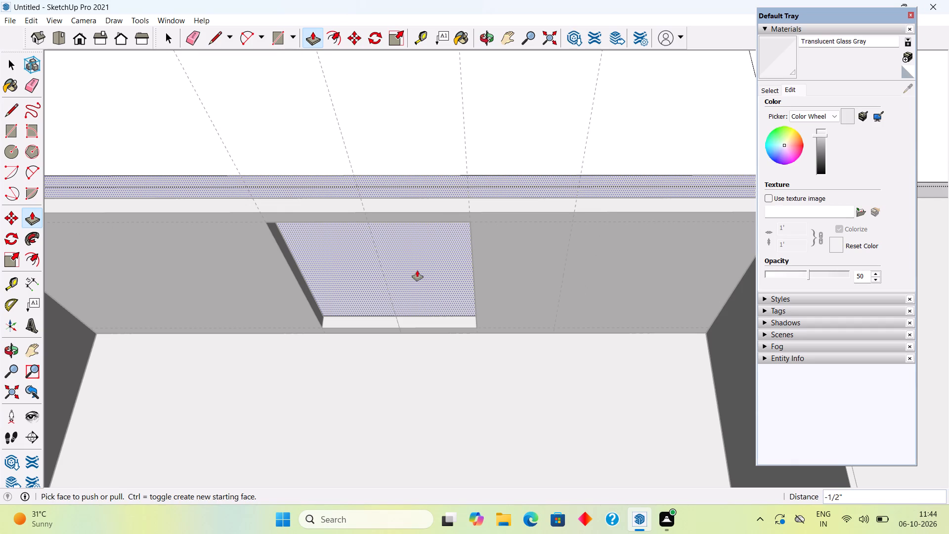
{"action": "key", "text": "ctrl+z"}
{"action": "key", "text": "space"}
Push the rectangle about 1' 1/8" down through the centre loft section to cut a through opening.
{"action": "scroll", "coordinate": [417, 270], "scroll_direction": "down", "scroll_amount": 8}
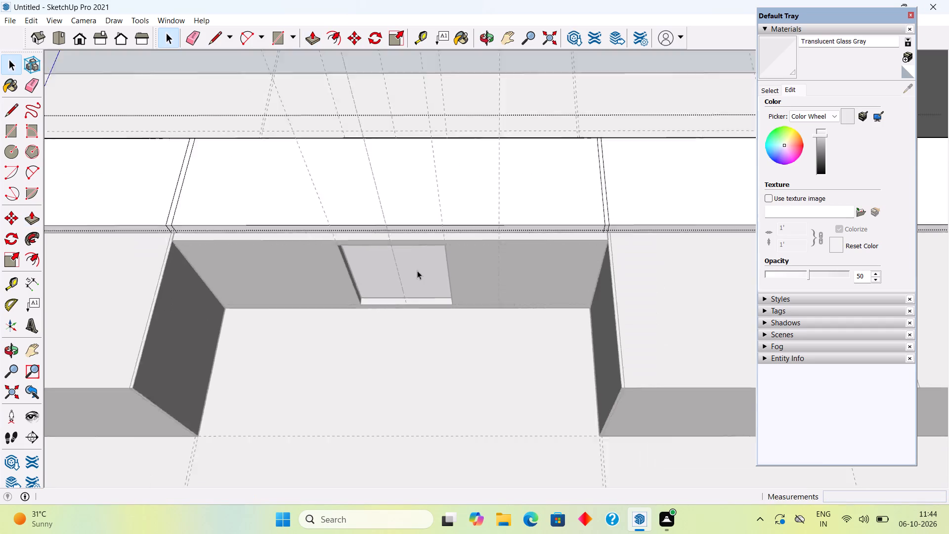
{"action": "scroll", "coordinate": [417, 270], "scroll_direction": "down", "scroll_amount": 7}
{"action": "middle_click_drag", "start_coordinate": [473, 173], "coordinate": [481, 533]}
{"action": "middle_click_drag", "start_coordinate": [399, 99], "coordinate": [425, 230]}
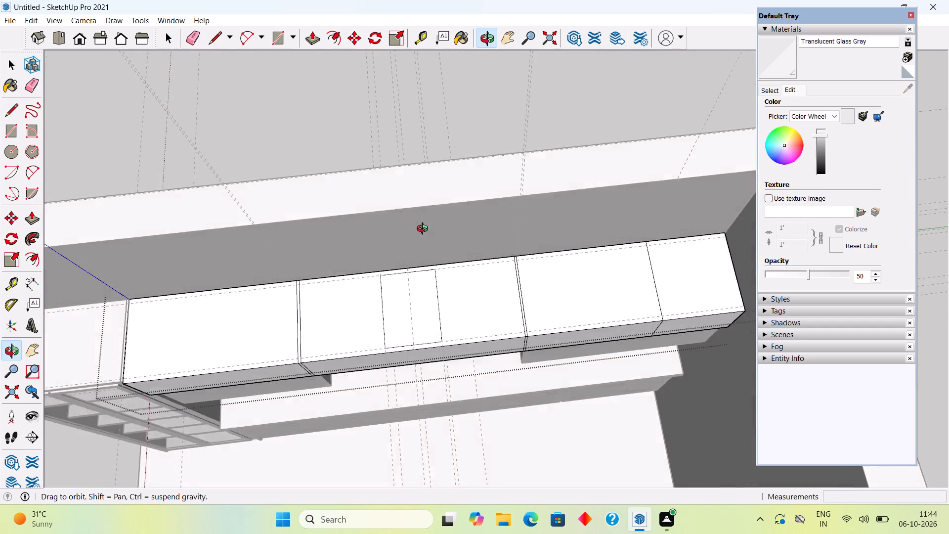
{"action": "middle_click_drag", "start_coordinate": [425, 230], "coordinate": [429, 249]}
{"action": "scroll", "coordinate": [425, 336], "scroll_direction": "up", "scroll_amount": 9}
{"action": "left_click", "coordinate": [423, 316]}
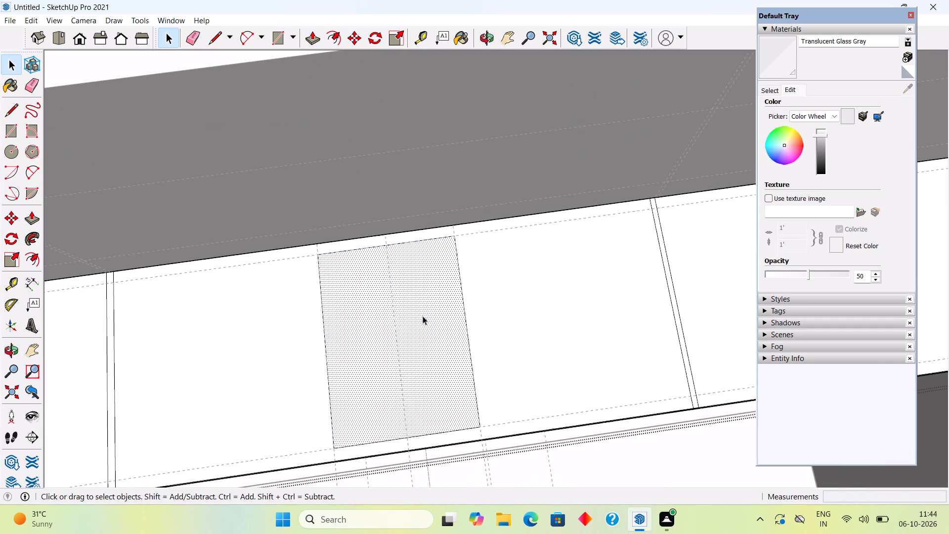
{"action": "key", "text": "p"}
{"action": "left_click", "coordinate": [423, 316]}
{"action": "left_click", "coordinate": [431, 353]}
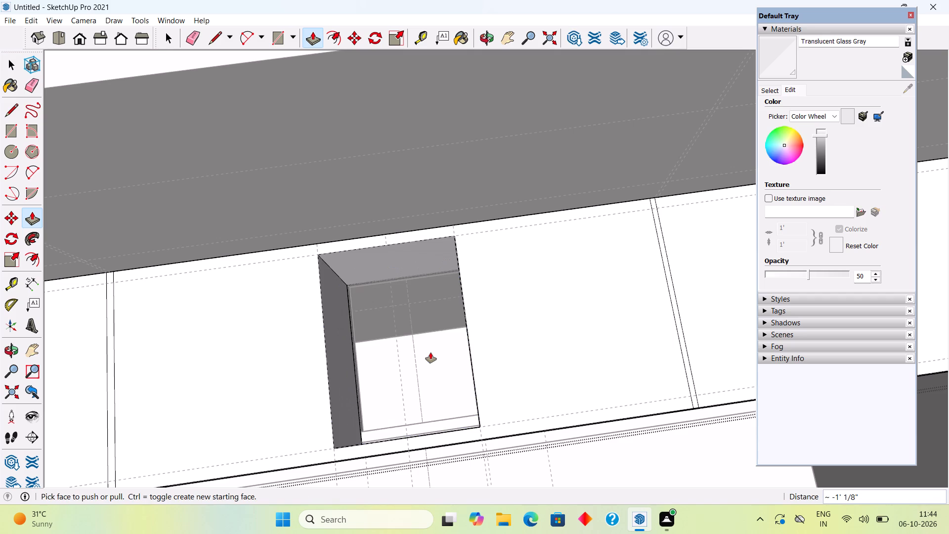
{"action": "key", "text": "space"}
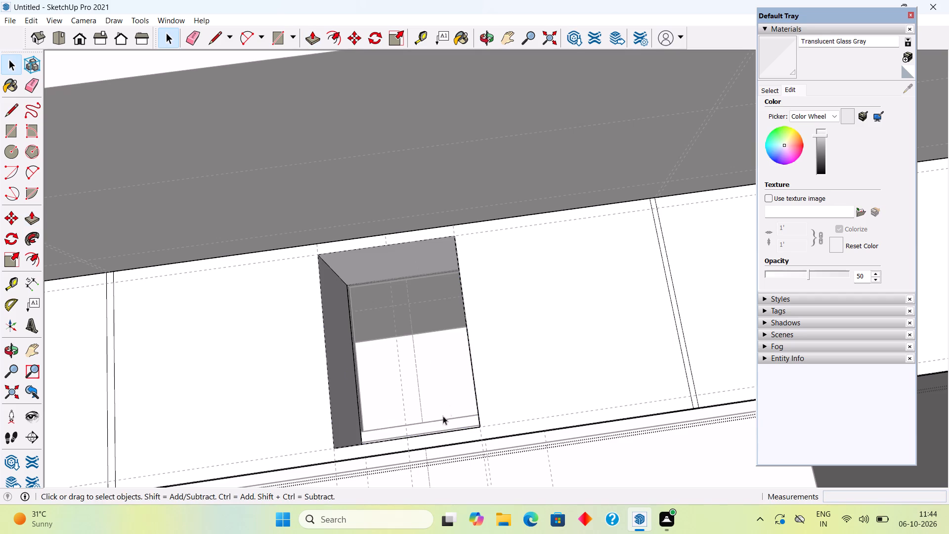
Pull the opening's front inner wall back about 1 1/2", flush with the panel opening below, and leave the loft group.
{"action": "middle_click_drag", "start_coordinate": [432, 438], "coordinate": [416, 171]}
{"action": "middle_click_drag", "start_coordinate": [399, 258], "coordinate": [400, 56]}
{"action": "middle_click_drag", "start_coordinate": [387, 203], "coordinate": [470, 157]}
{"action": "scroll", "coordinate": [423, 164], "scroll_direction": "up", "scroll_amount": 5}
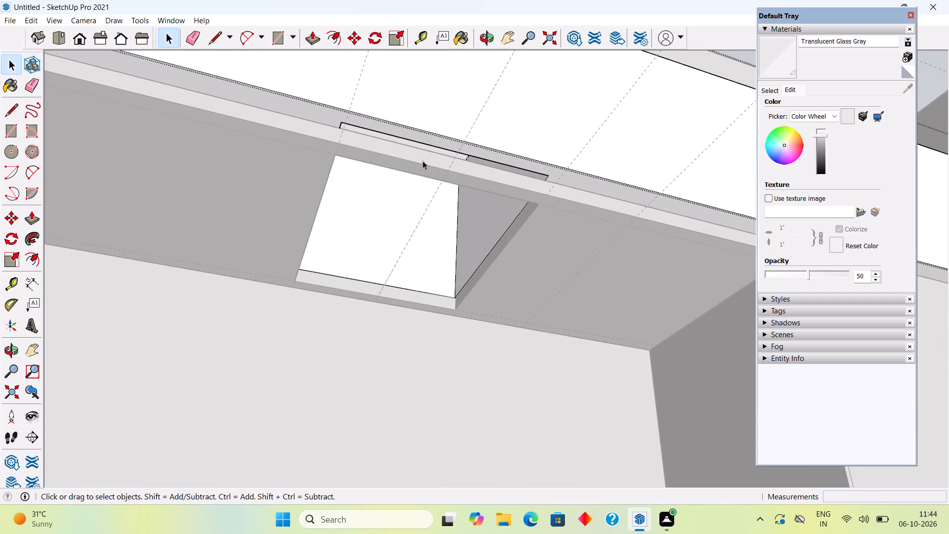
{"action": "scroll", "coordinate": [438, 146], "scroll_direction": "up", "scroll_amount": 6}
{"action": "middle_click_drag", "start_coordinate": [450, 142], "coordinate": [451, 138]}
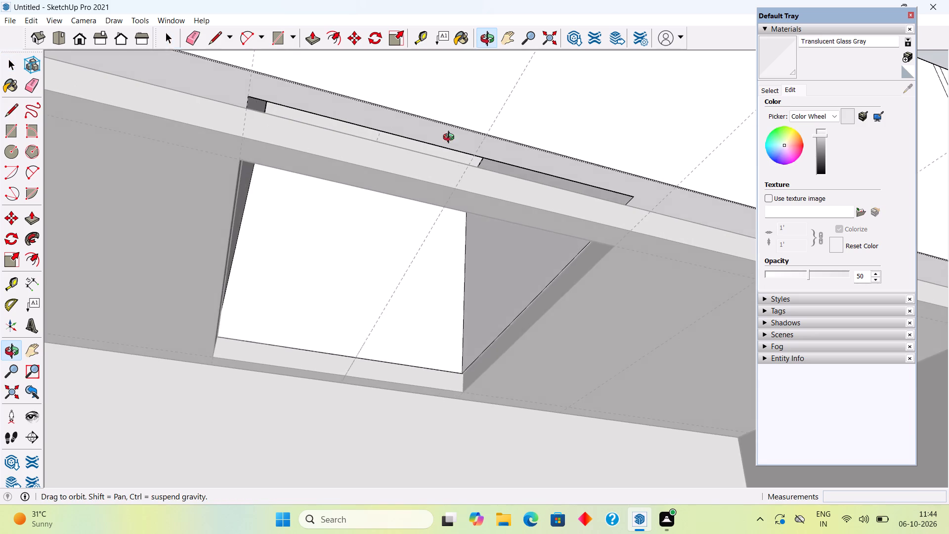
{"action": "middle_click_drag", "start_coordinate": [451, 138], "coordinate": [825, 196]}
{"action": "middle_click_drag", "start_coordinate": [433, 148], "coordinate": [434, 148]}
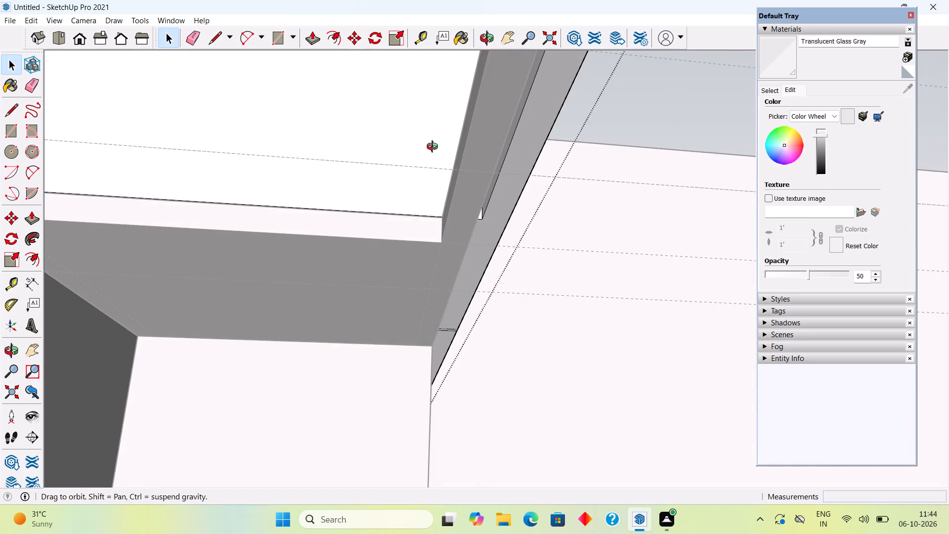
{"action": "middle_click_drag", "start_coordinate": [434, 148], "coordinate": [513, 181]}
{"action": "left_click", "coordinate": [618, 219]}
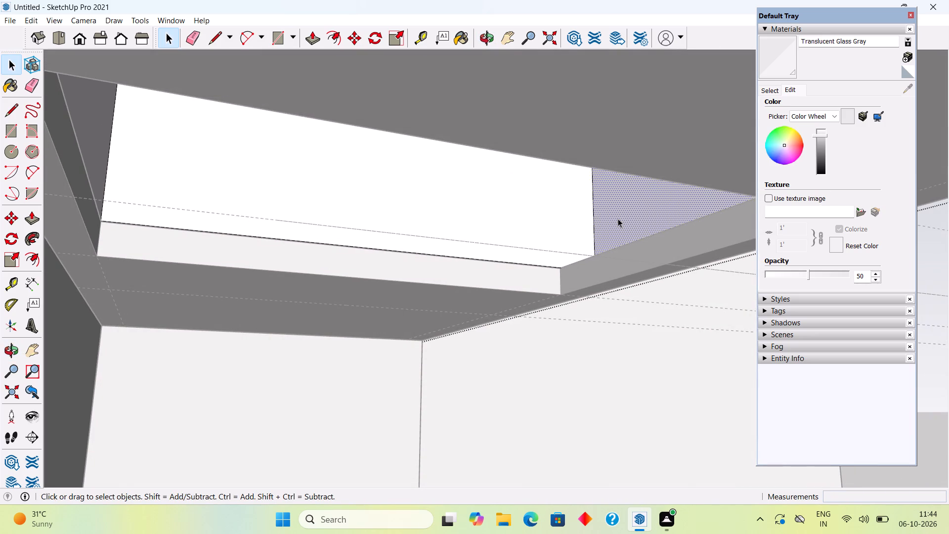
{"action": "key", "text": "p"}
{"action": "left_click", "coordinate": [618, 219]}
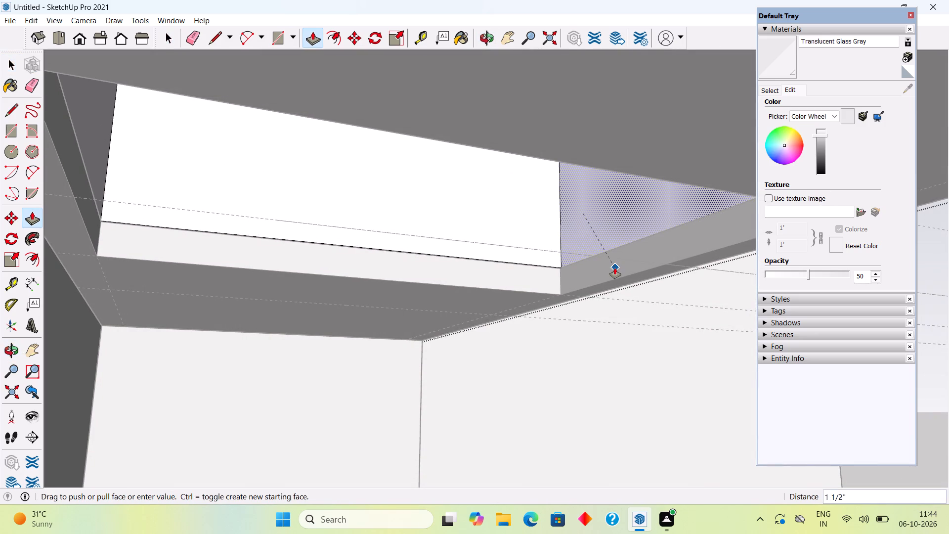
{"action": "left_click", "coordinate": [614, 269]}
{"action": "key", "text": "space"}
{"action": "middle_click_drag", "start_coordinate": [587, 267], "coordinate": [542, 273]}
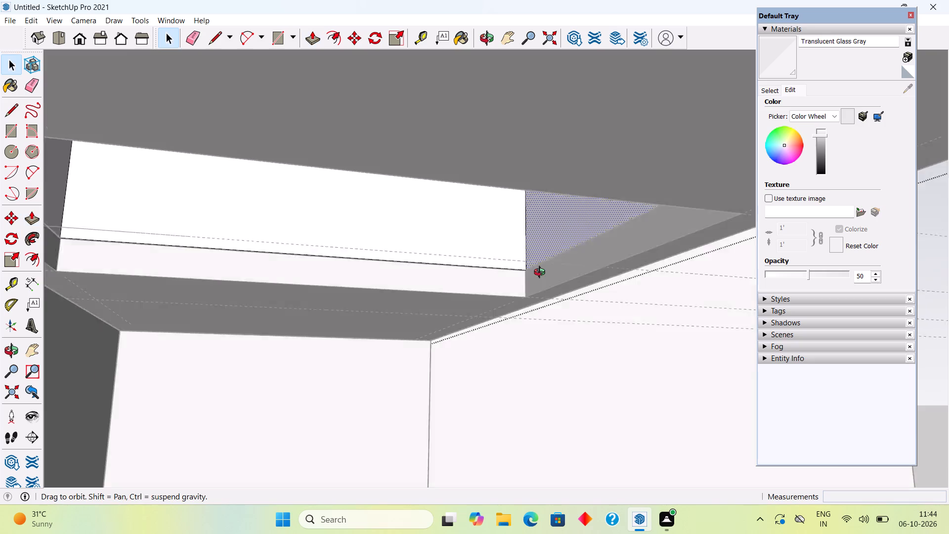
{"action": "middle_click_drag", "start_coordinate": [542, 273], "coordinate": [186, 66]}
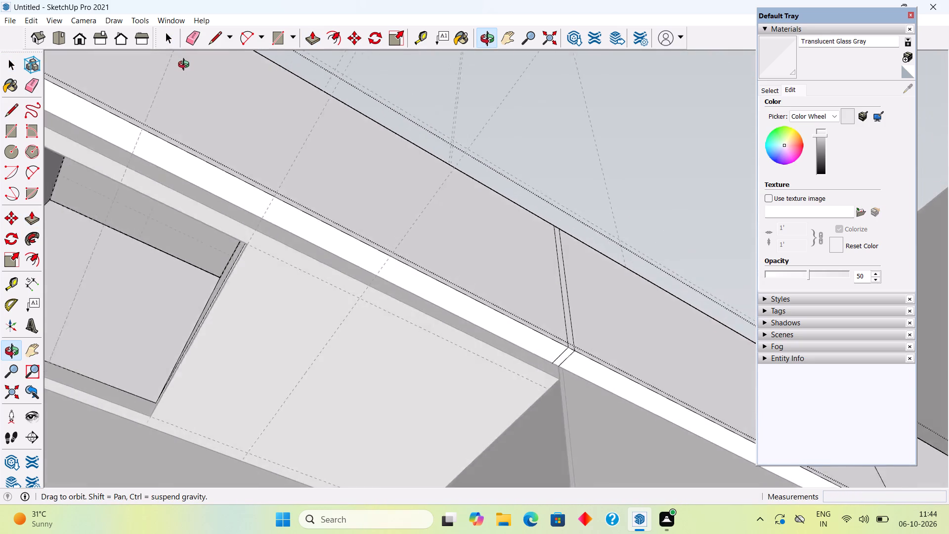
{"action": "middle_click_drag", "start_coordinate": [186, 66], "coordinate": [154, 259]}
{"action": "scroll", "coordinate": [154, 259], "scroll_direction": "down", "scroll_amount": 7}
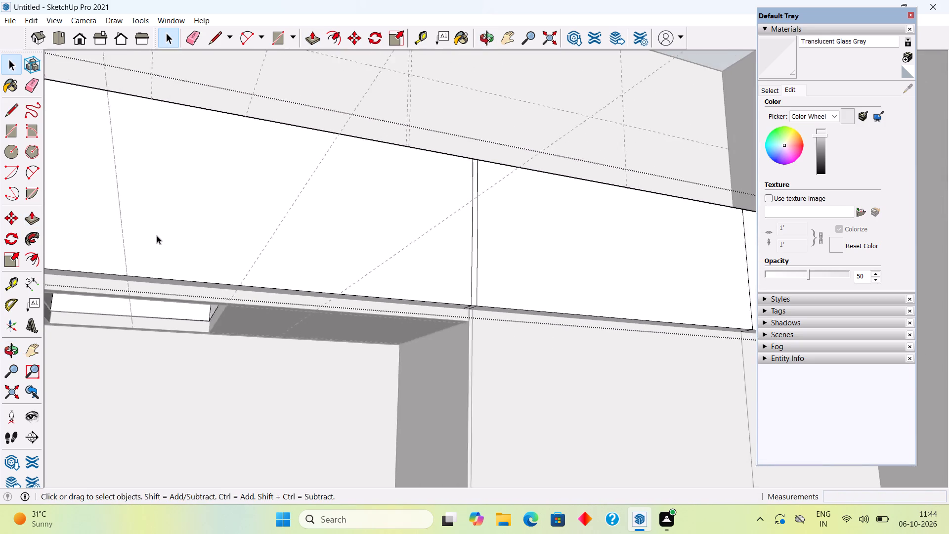
{"action": "scroll", "coordinate": [157, 235], "scroll_direction": "down", "scroll_amount": 16}
{"action": "left_click", "coordinate": [280, 96]}
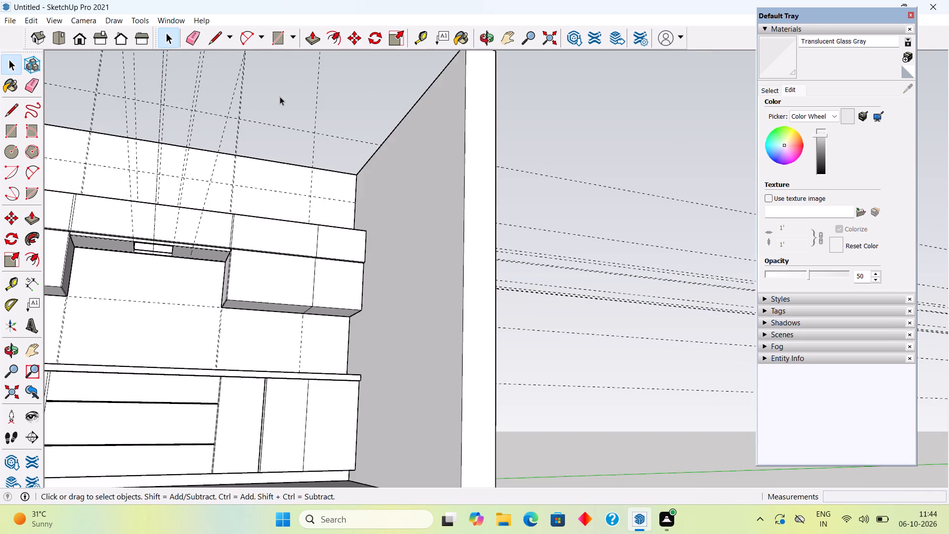
Examine the whole cabinet wall and the loft row with its cut opening from several angles.
{"action": "scroll", "coordinate": [237, 222], "scroll_direction": "down", "scroll_amount": 8}
{"action": "scroll", "coordinate": [29, 253], "scroll_direction": "up", "scroll_amount": 5}
{"action": "scroll", "coordinate": [64, 230], "scroll_direction": "up", "scroll_amount": 4}
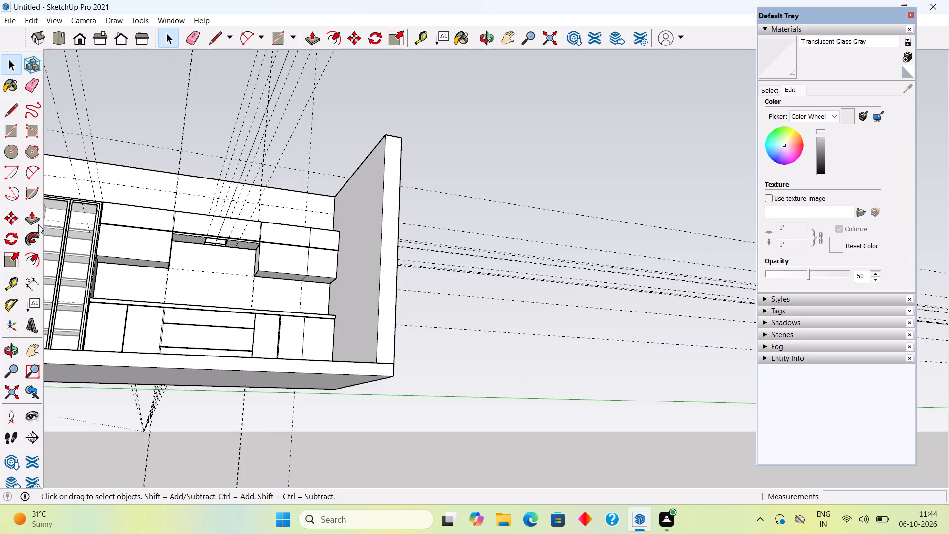
{"action": "scroll", "coordinate": [64, 228], "scroll_direction": "up", "scroll_amount": 13}
{"action": "middle_click_drag", "start_coordinate": [266, 257], "coordinate": [205, 313]}
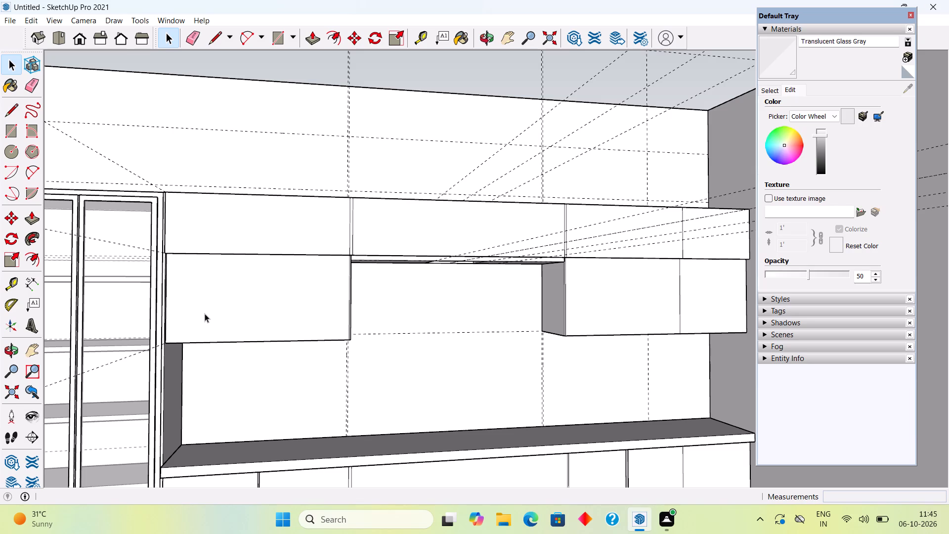
{"action": "scroll", "coordinate": [215, 312], "scroll_direction": "down", "scroll_amount": 7}
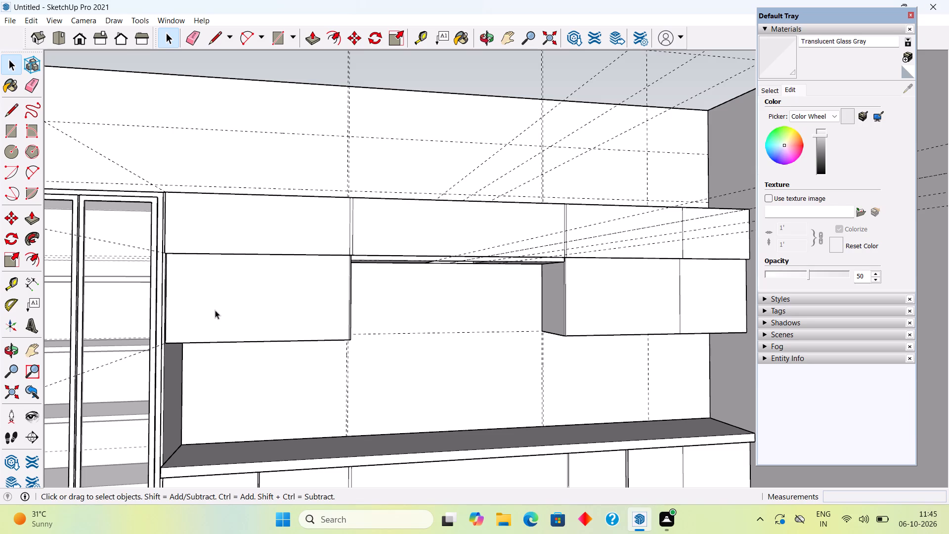
{"action": "scroll", "coordinate": [225, 191], "scroll_direction": "down", "scroll_amount": 5}
{"action": "scroll", "coordinate": [259, 124], "scroll_direction": "down", "scroll_amount": 4}
{"action": "left_click", "coordinate": [268, 91]}
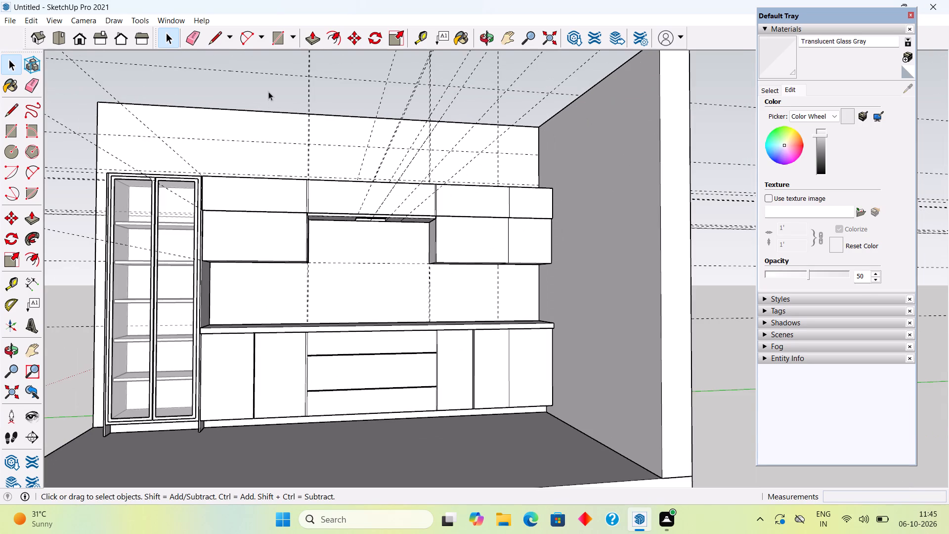
{"action": "scroll", "coordinate": [288, 104], "scroll_direction": "up", "scroll_amount": 4}
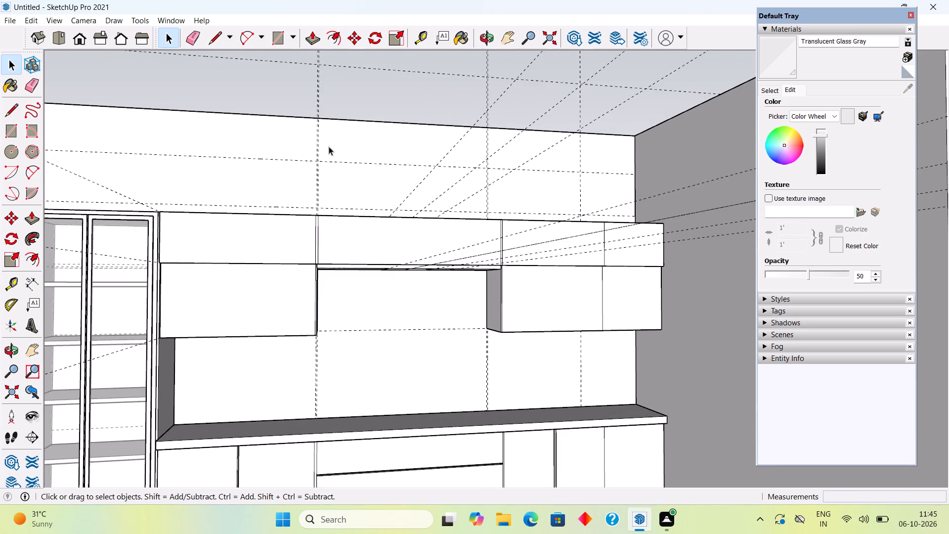
{"action": "middle_click_drag", "start_coordinate": [329, 176], "coordinate": [256, 202]}
{"action": "scroll", "coordinate": [256, 201], "scroll_direction": "up", "scroll_amount": 3}
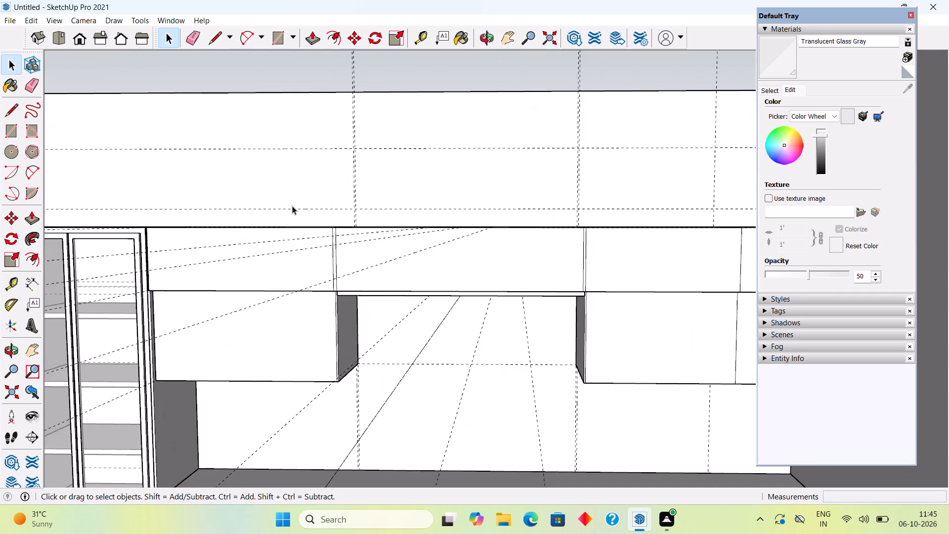
{"action": "middle_click_drag", "start_coordinate": [302, 231], "coordinate": [338, 293]}
{"action": "scroll", "coordinate": [338, 293], "scroll_direction": "down", "scroll_amount": 7}
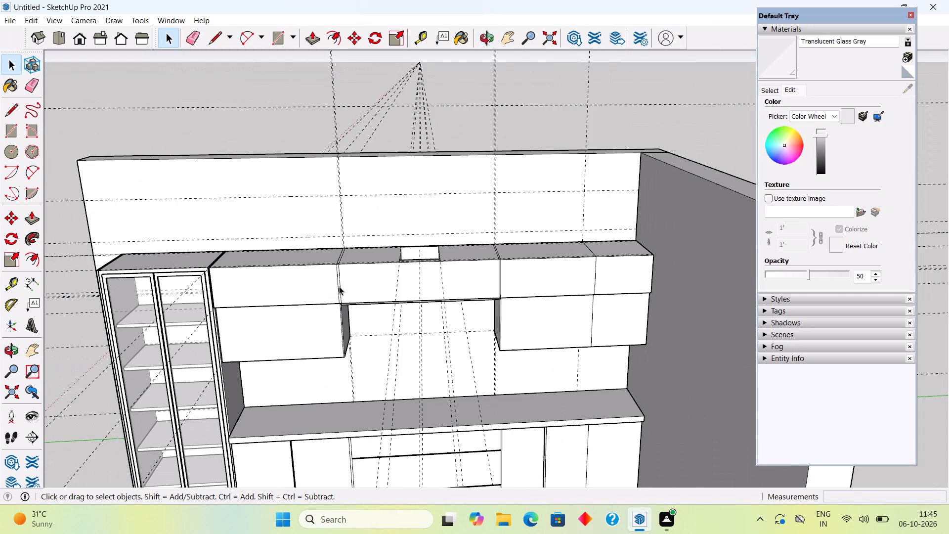
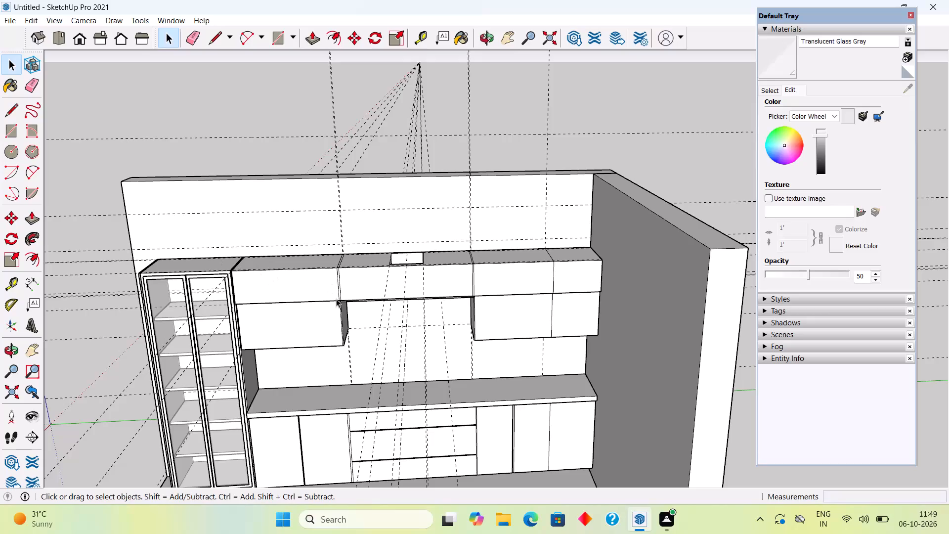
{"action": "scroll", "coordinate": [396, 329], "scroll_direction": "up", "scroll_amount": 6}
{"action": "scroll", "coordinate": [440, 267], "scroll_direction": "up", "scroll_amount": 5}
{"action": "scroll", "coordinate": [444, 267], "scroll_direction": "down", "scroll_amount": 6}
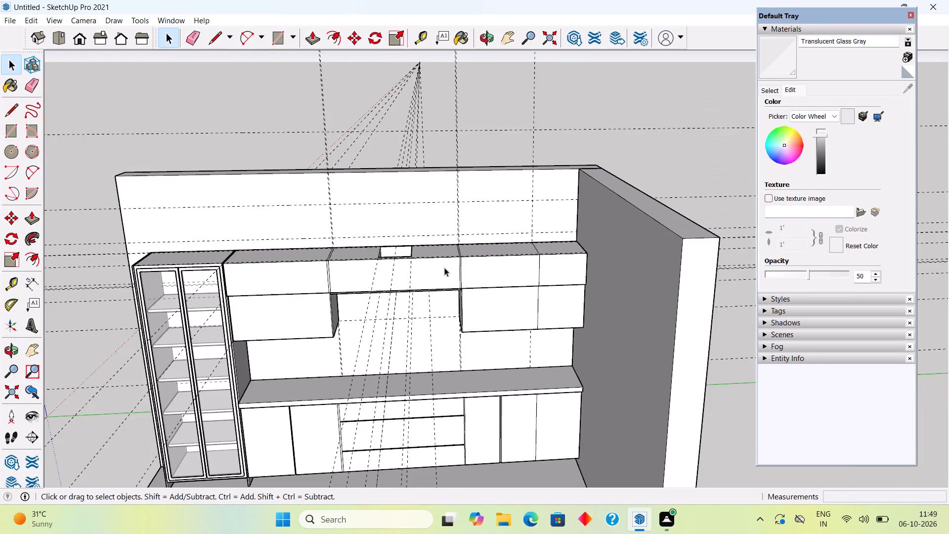
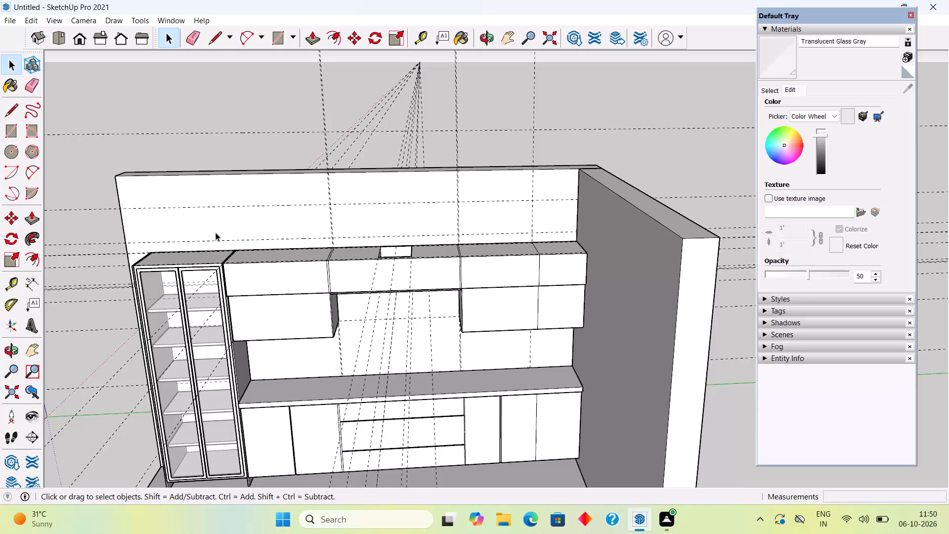
Draw a rectangle about 1' 6 1/2" by 13' 6 1/2" covering the tops of the glass-door unit and all overhead cabinets.
{"action": "middle_click_drag", "start_coordinate": [218, 241], "coordinate": [235, 355]}
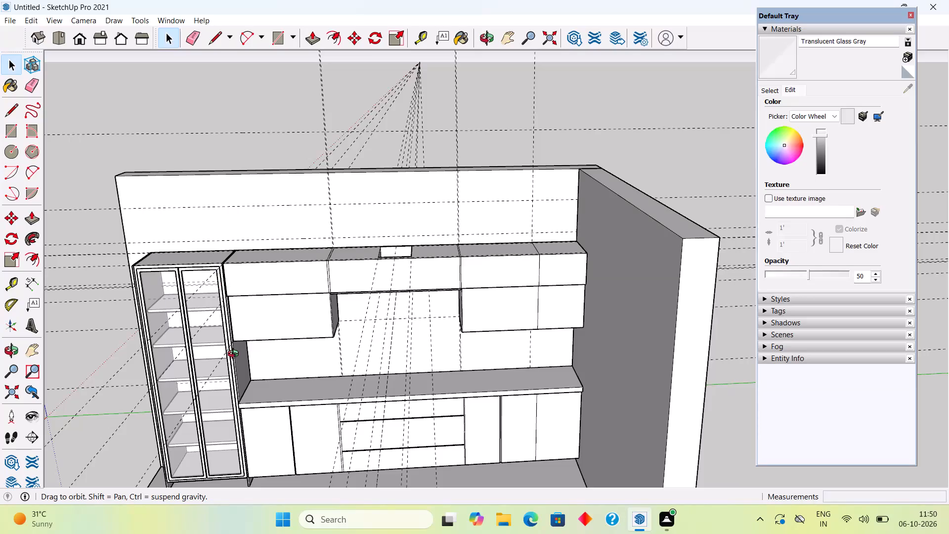
{"action": "middle_click_drag", "start_coordinate": [235, 355], "coordinate": [245, 413]}
{"action": "middle_click_drag", "start_coordinate": [302, 289], "coordinate": [305, 334]}
{"action": "scroll", "coordinate": [266, 332], "scroll_direction": "up", "scroll_amount": 5}
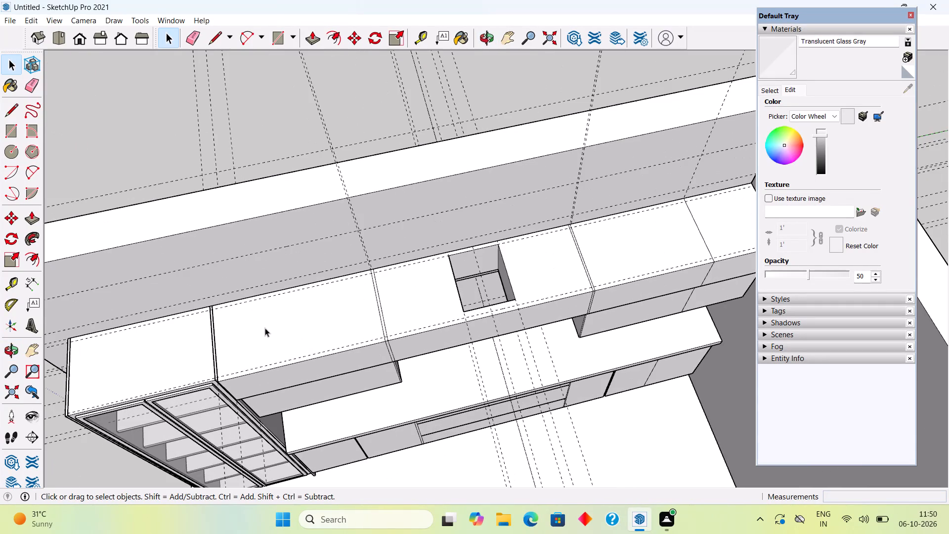
{"action": "key", "text": "r"}
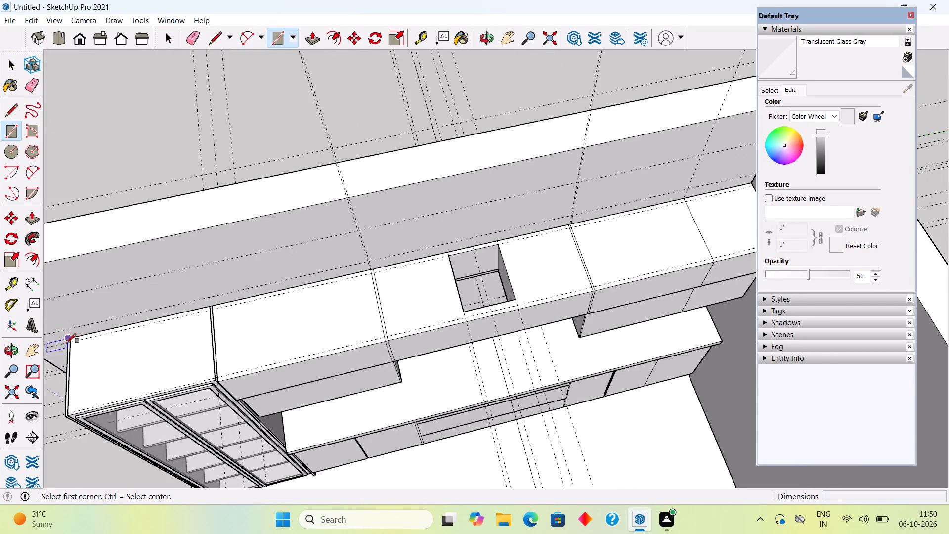
{"action": "scroll", "coordinate": [63, 342], "scroll_direction": "up", "scroll_amount": 11}
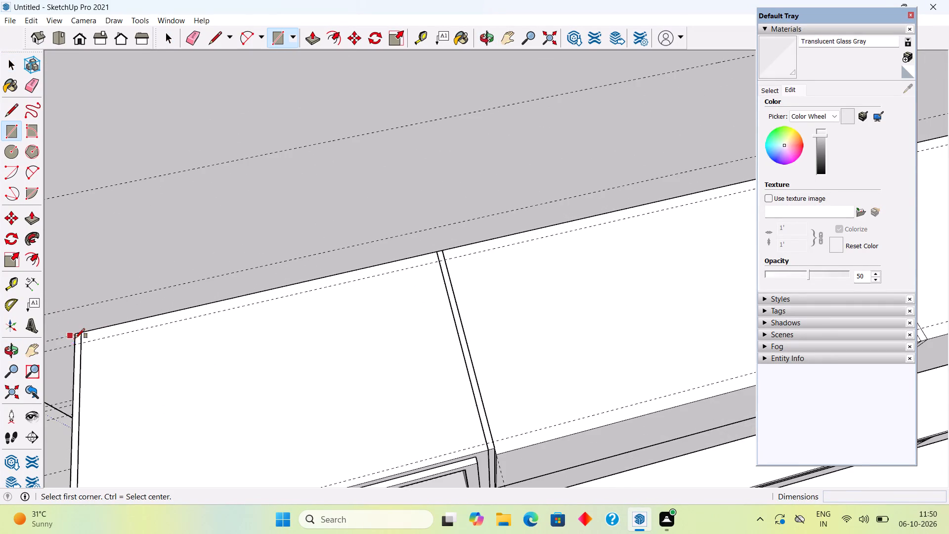
{"action": "left_click", "coordinate": [73, 336]}
{"action": "scroll", "coordinate": [197, 456], "scroll_direction": "down", "scroll_amount": 4}
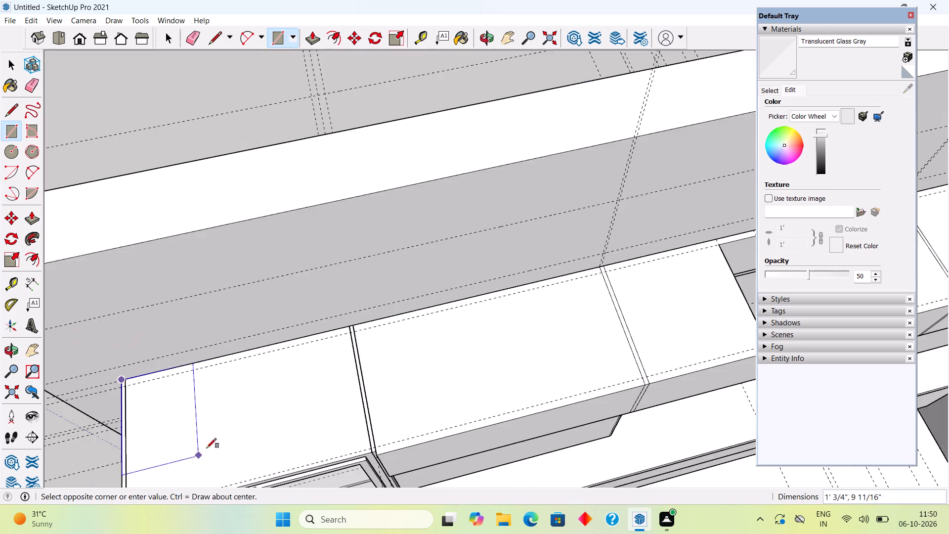
{"action": "scroll", "coordinate": [207, 448], "scroll_direction": "down", "scroll_amount": 8}
{"action": "scroll", "coordinate": [554, 337], "scroll_direction": "down", "scroll_amount": 11}
{"action": "scroll", "coordinate": [634, 319], "scroll_direction": "up", "scroll_amount": 14}
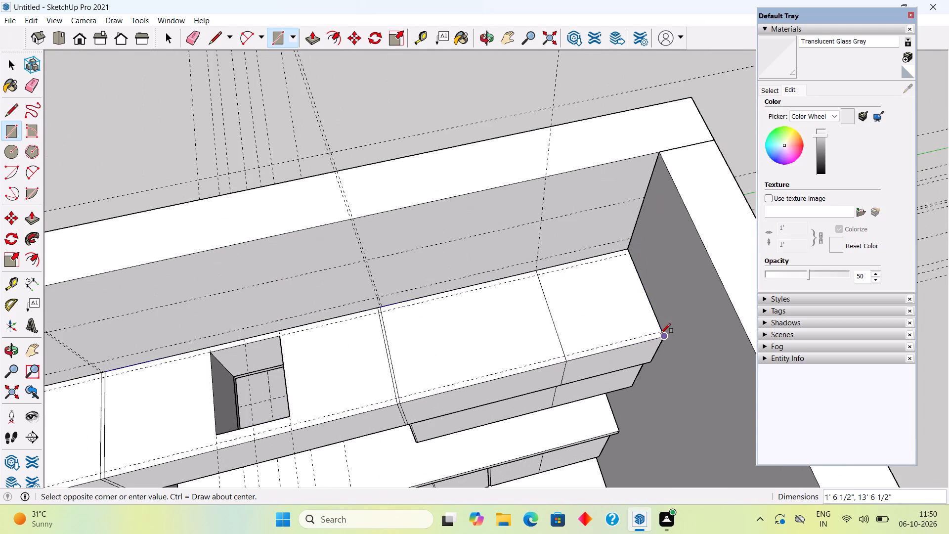
{"action": "left_click", "coordinate": [661, 333]}
Push/Pull the rectangle above the cabinets upward by 4" to form a continuous top slab.
{"action": "key", "text": "space"}
{"action": "type", "text": "p"}
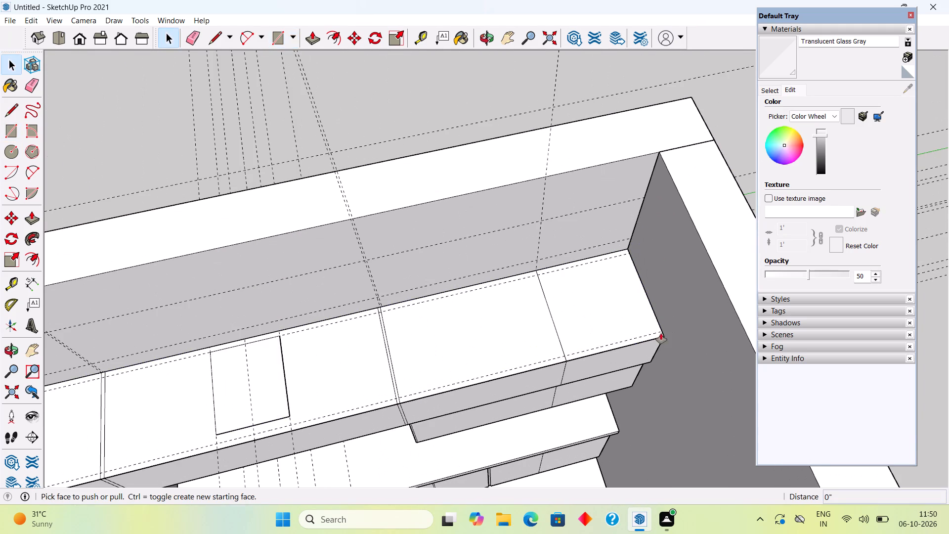
{"action": "left_click", "coordinate": [569, 312]}
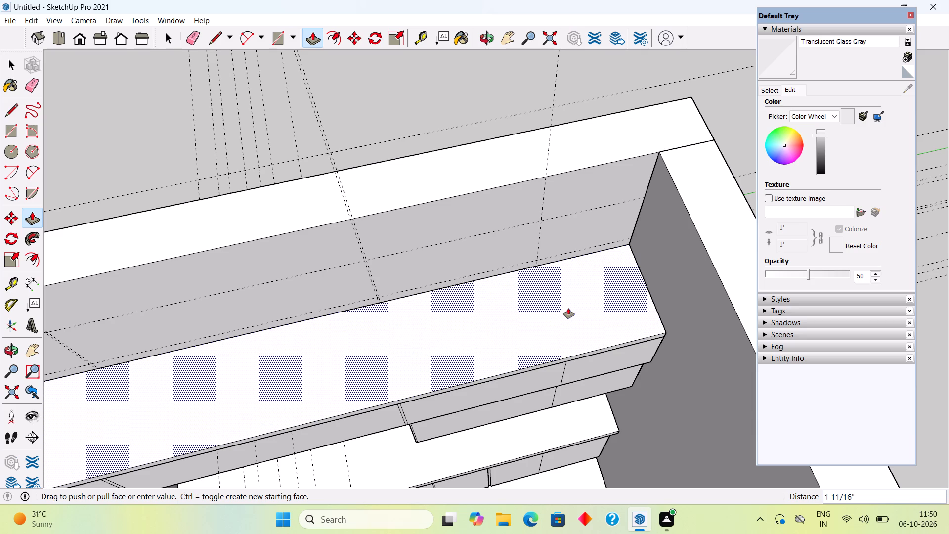
{"action": "type", "text": "4\""}
{"action": "key", "text": "Return"}
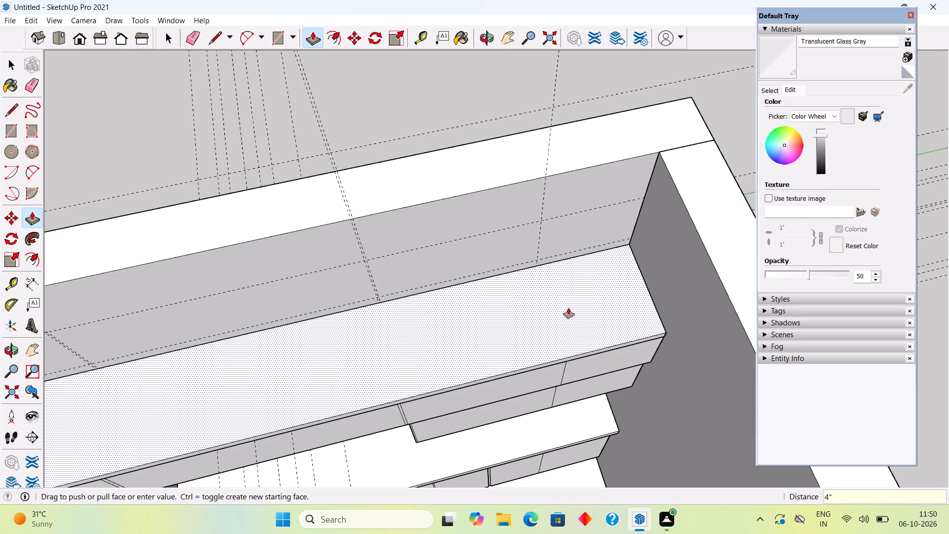
{"action": "key", "text": "space"}
Place two vertical wall guides above the slab, one at its glass-door-unit end and another about 2' 5 1/8" further along.
{"action": "scroll", "coordinate": [568, 308], "scroll_direction": "down", "scroll_amount": 7}
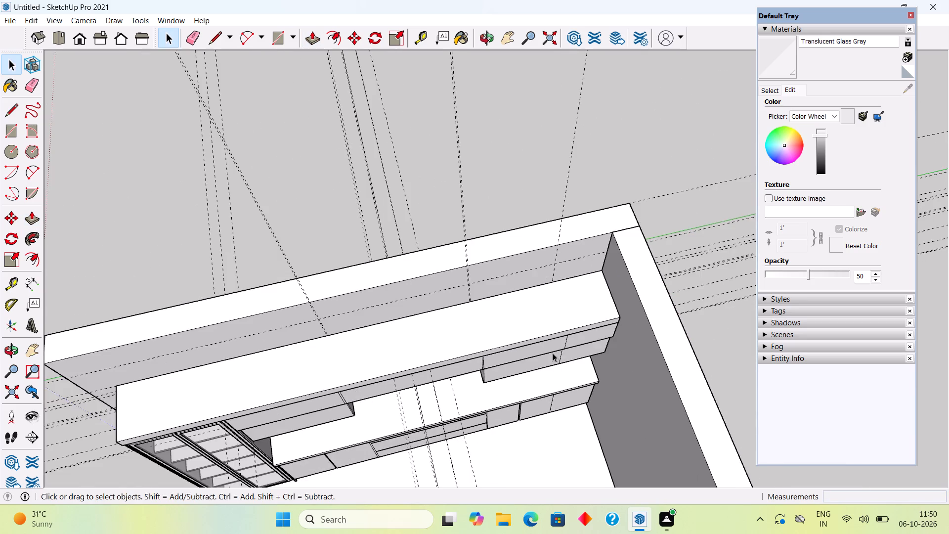
{"action": "middle_click_drag", "start_coordinate": [553, 345], "coordinate": [525, 184]}
{"action": "scroll", "coordinate": [525, 180], "scroll_direction": "up", "scroll_amount": 1}
{"action": "middle_click_drag", "start_coordinate": [502, 296], "coordinate": [549, 218]}
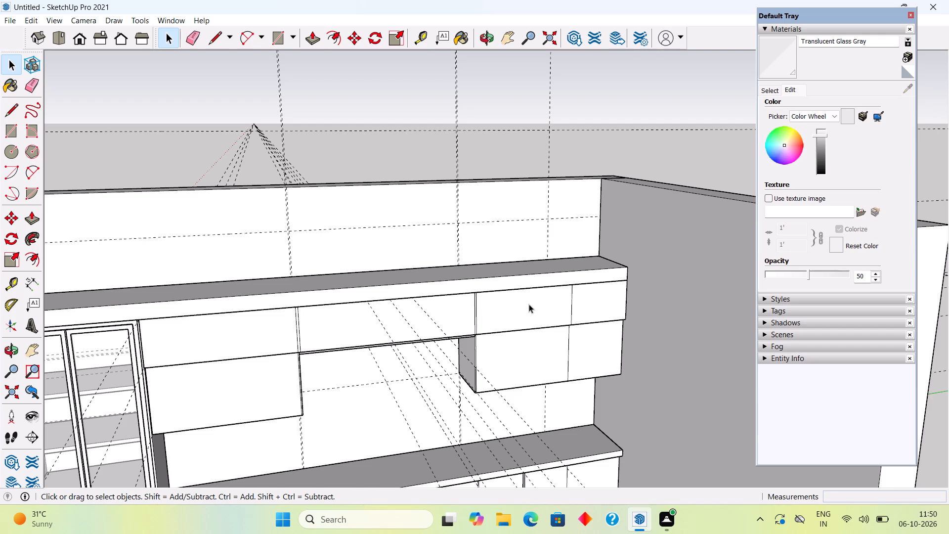
{"action": "scroll", "coordinate": [529, 304], "scroll_direction": "down", "scroll_amount": 4}
{"action": "middle_click_drag", "start_coordinate": [537, 305], "coordinate": [739, 280]}
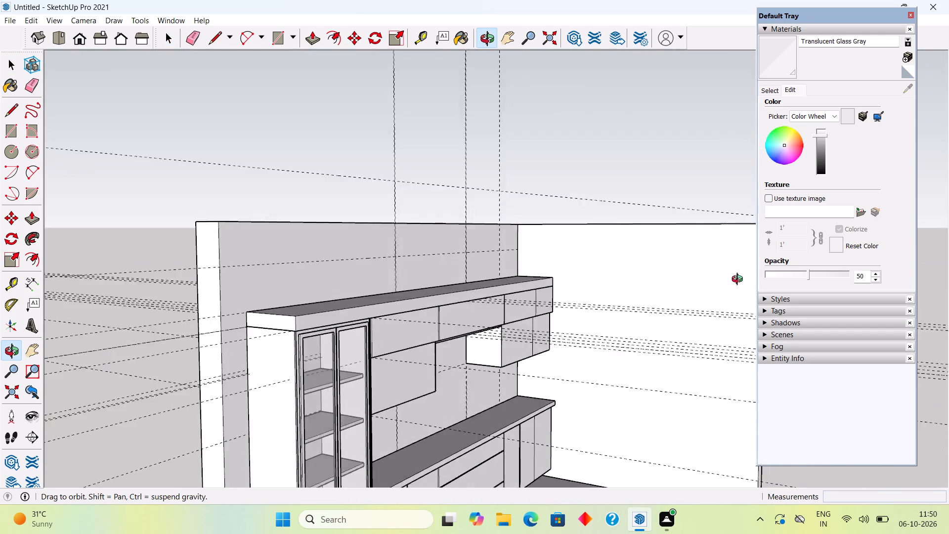
{"action": "middle_click_drag", "start_coordinate": [739, 280], "coordinate": [580, 375]}
{"action": "scroll", "coordinate": [233, 320], "scroll_direction": "up", "scroll_amount": 4}
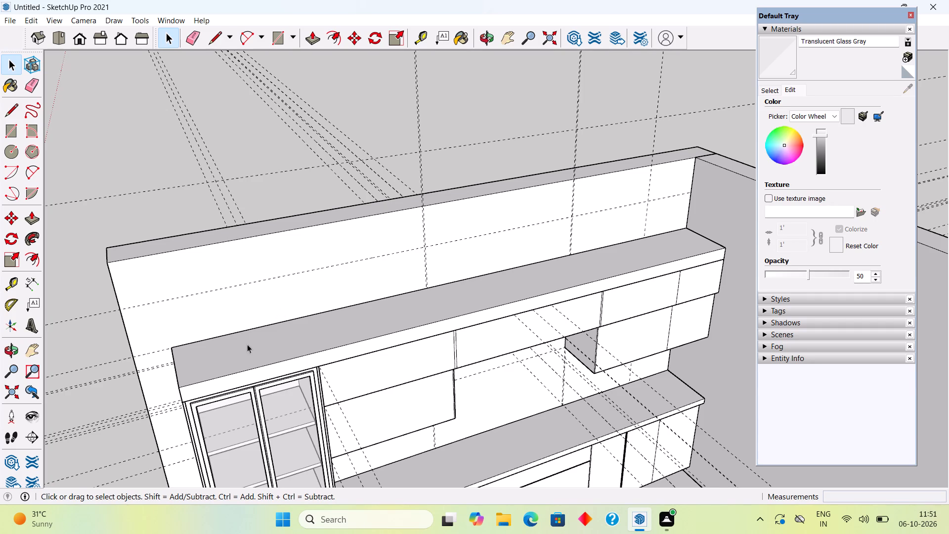
{"action": "scroll", "coordinate": [216, 359], "scroll_direction": "up", "scroll_amount": 2}
{"action": "middle_click_drag", "start_coordinate": [212, 354], "coordinate": [145, 327]}
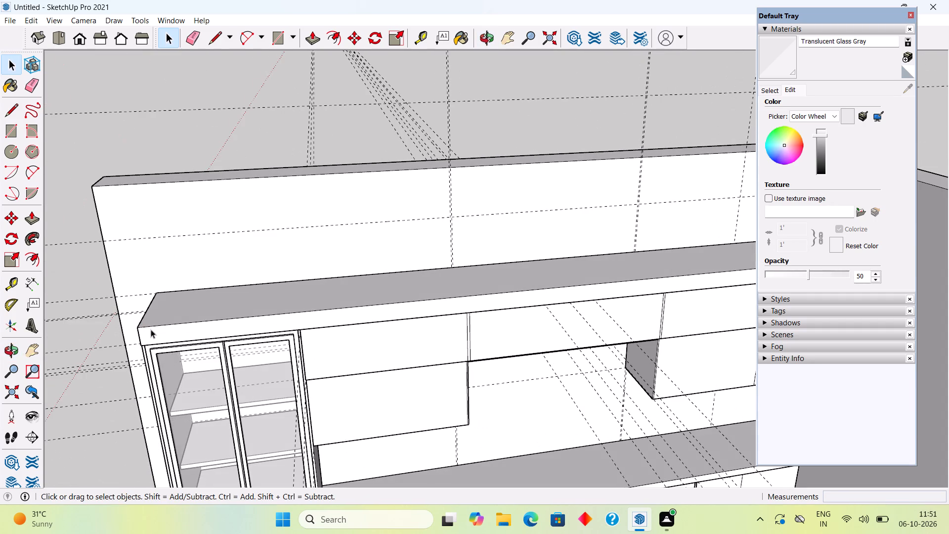
{"action": "key", "text": "t"}
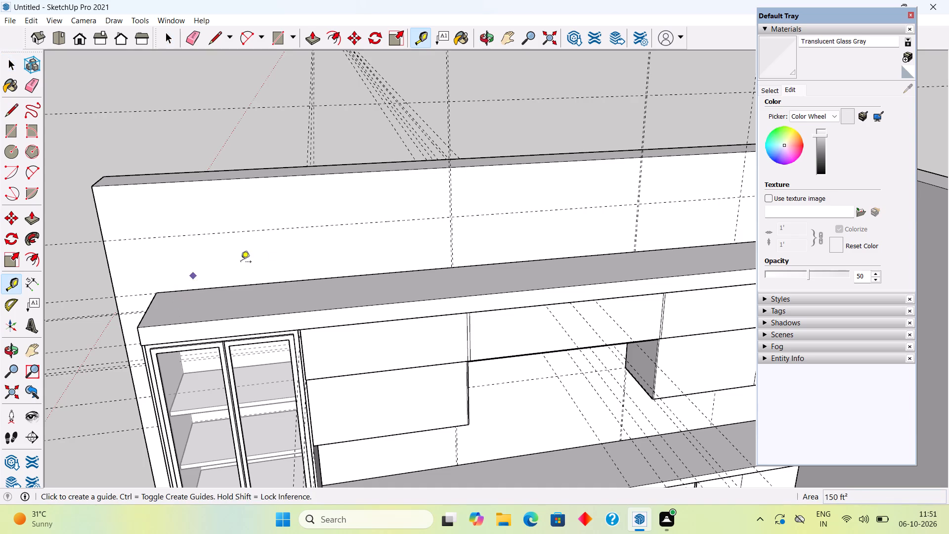
{"action": "double_click", "coordinate": [160, 292]}
{"action": "key", "text": "space"}
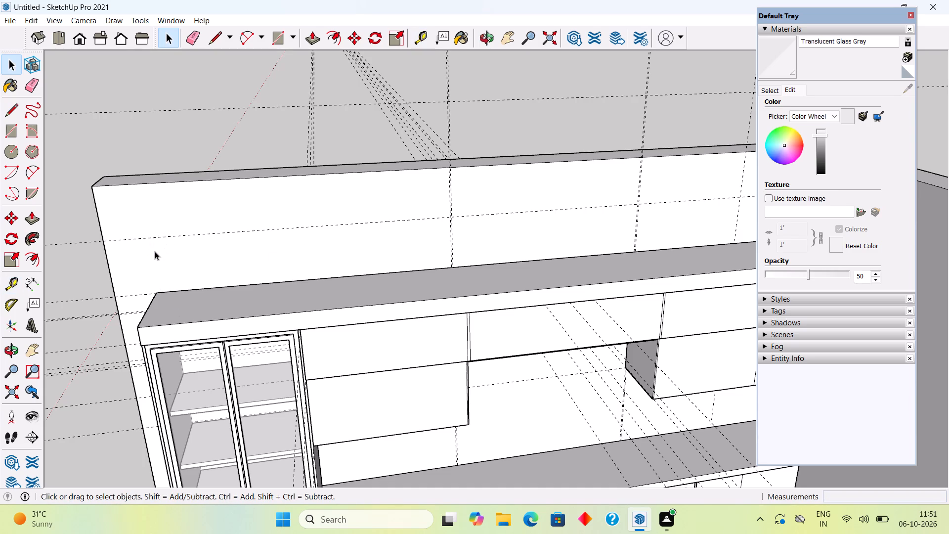
{"action": "key", "text": "t"}
{"action": "left_click", "coordinate": [112, 279]}
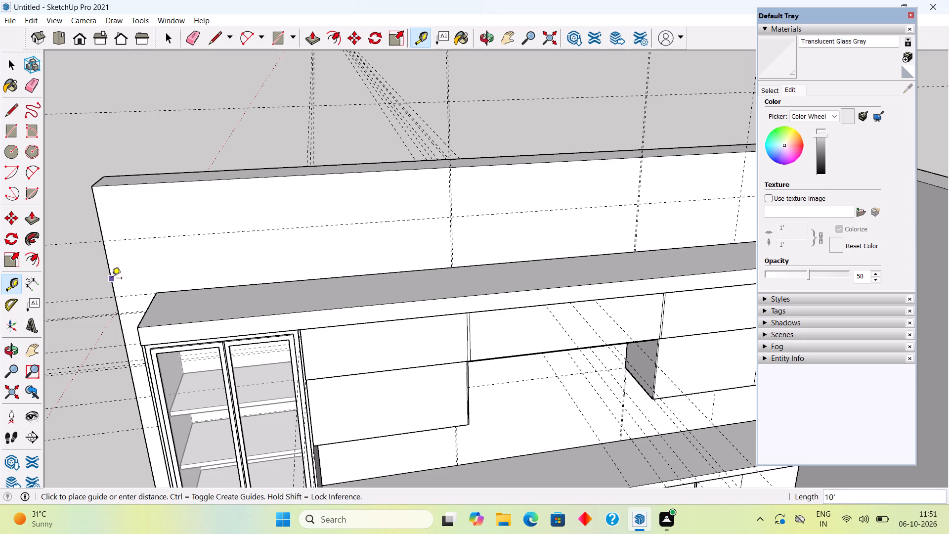
{"action": "left_click", "coordinate": [151, 292]}
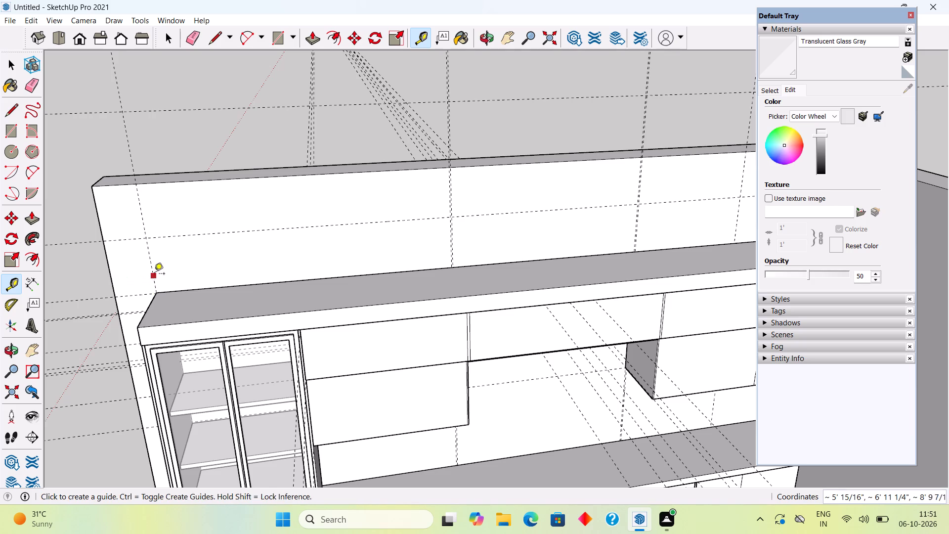
{"action": "left_click", "coordinate": [154, 268]}
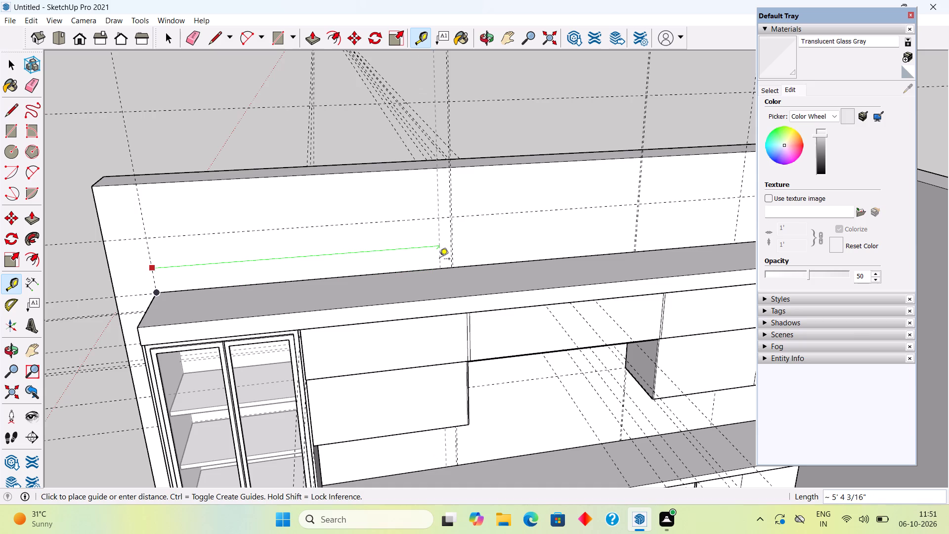
{"action": "left_click", "coordinate": [292, 281]}
{"action": "left_click", "coordinate": [292, 258]}
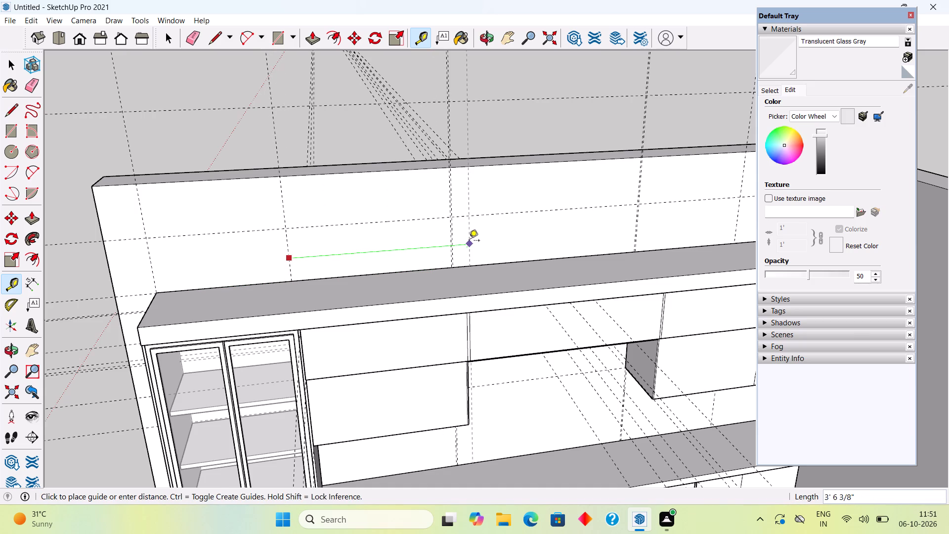
{"action": "key", "text": "space"}
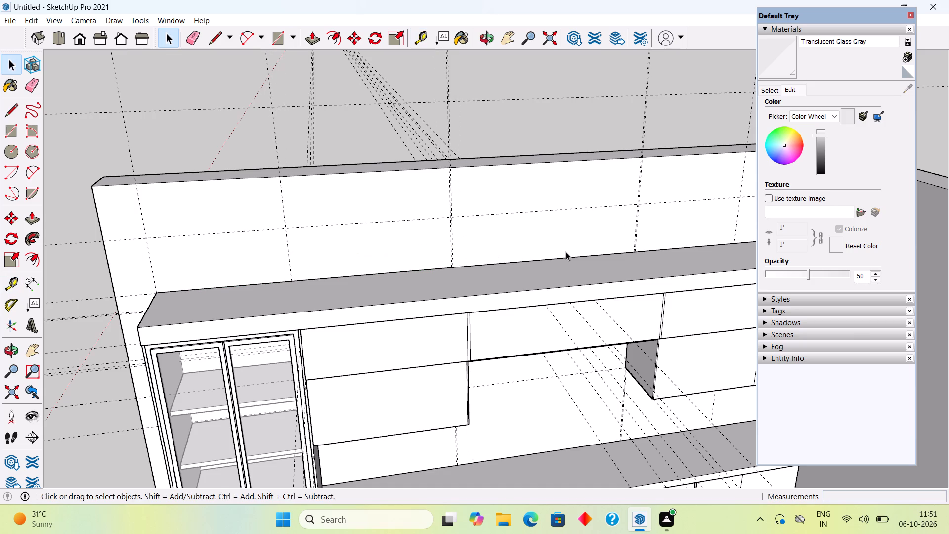
Draw a rectangle about 2' 5 1/8" by 1' 7/8" on the wall between the two guides, resting on the slab.
{"action": "middle_click_drag", "start_coordinate": [498, 248], "coordinate": [493, 151]}
{"action": "scroll", "coordinate": [189, 212], "scroll_direction": "up", "scroll_amount": 4}
{"action": "middle_click_drag", "start_coordinate": [202, 217], "coordinate": [203, 265]}
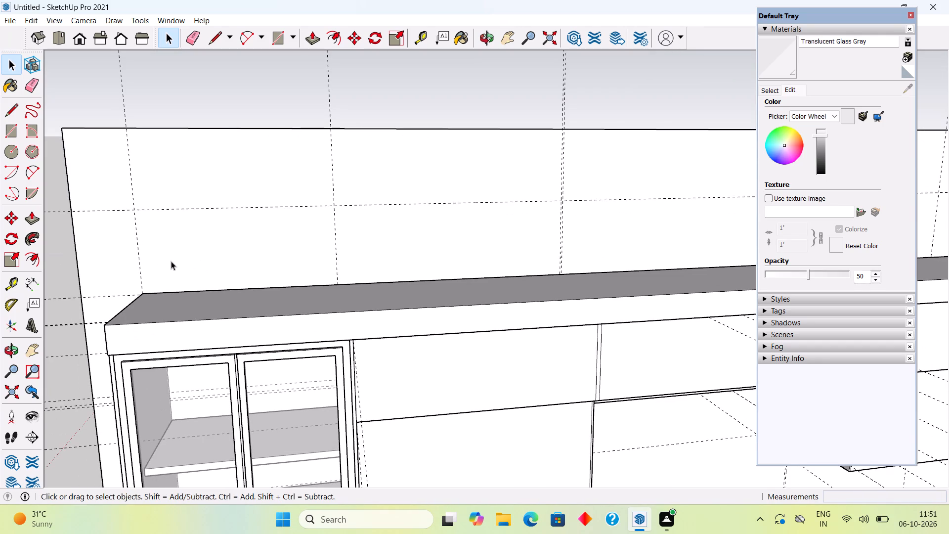
{"action": "key", "text": "r"}
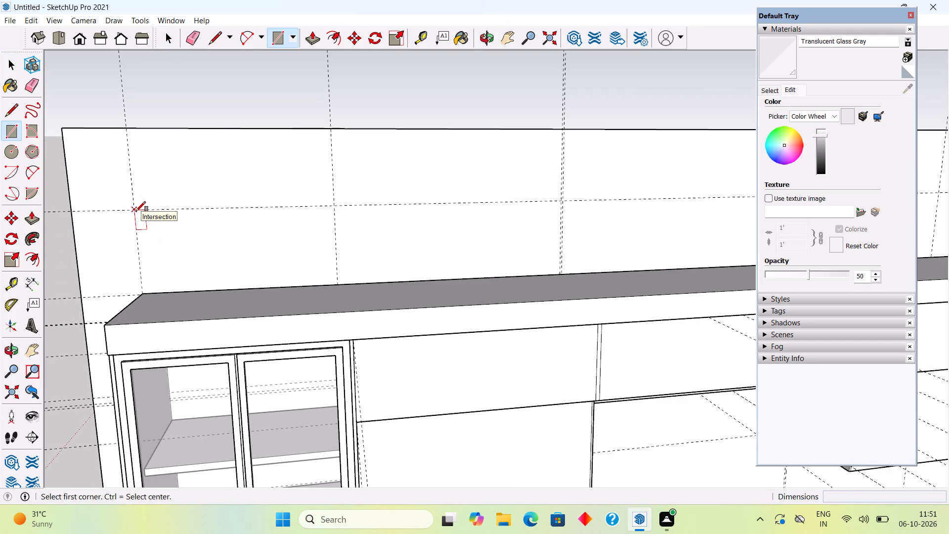
{"action": "left_click", "coordinate": [136, 211]}
{"action": "left_click", "coordinate": [338, 281]}
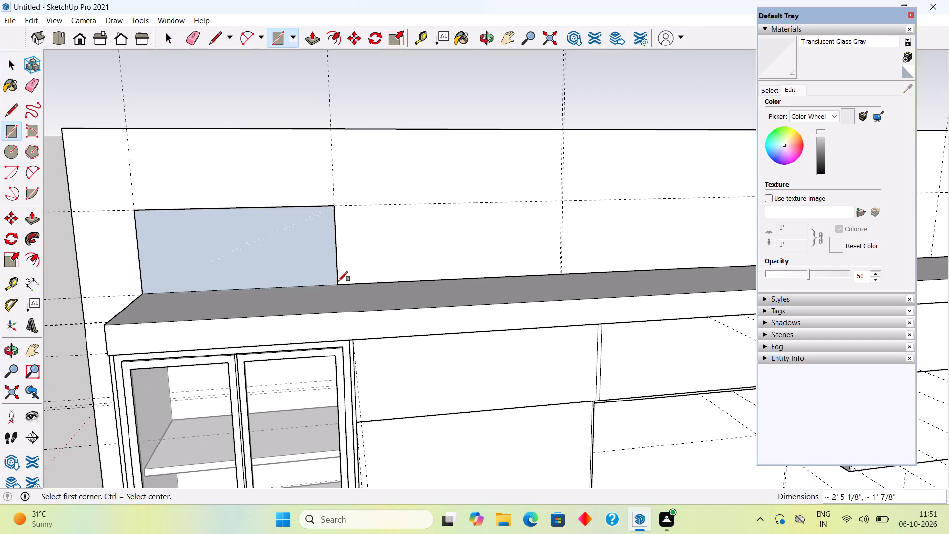
Push/Pull the wall rectangle outward about 9 1/4" over the slab to form a loft box.
{"action": "key", "text": "space"}
{"action": "left_click", "coordinate": [309, 260]}
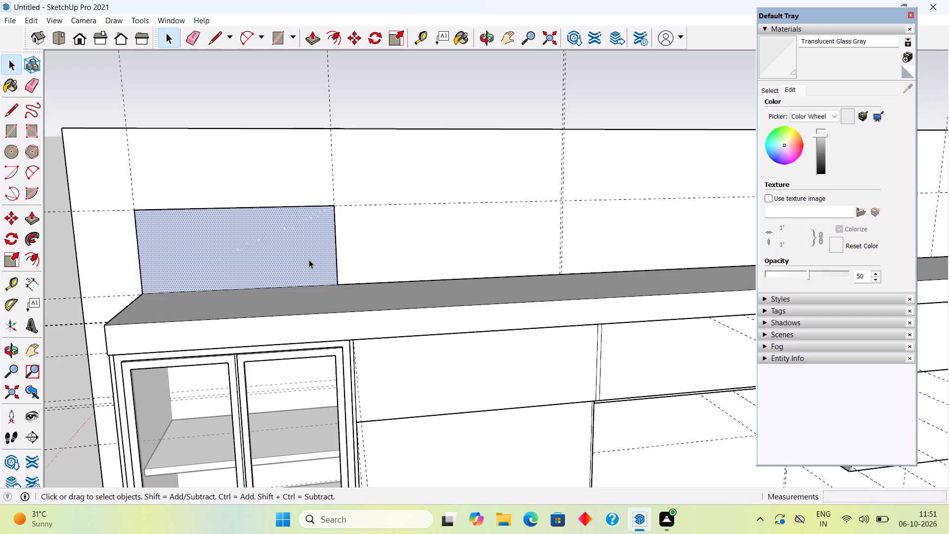
{"action": "key", "text": "p"}
{"action": "left_click", "coordinate": [309, 260]}
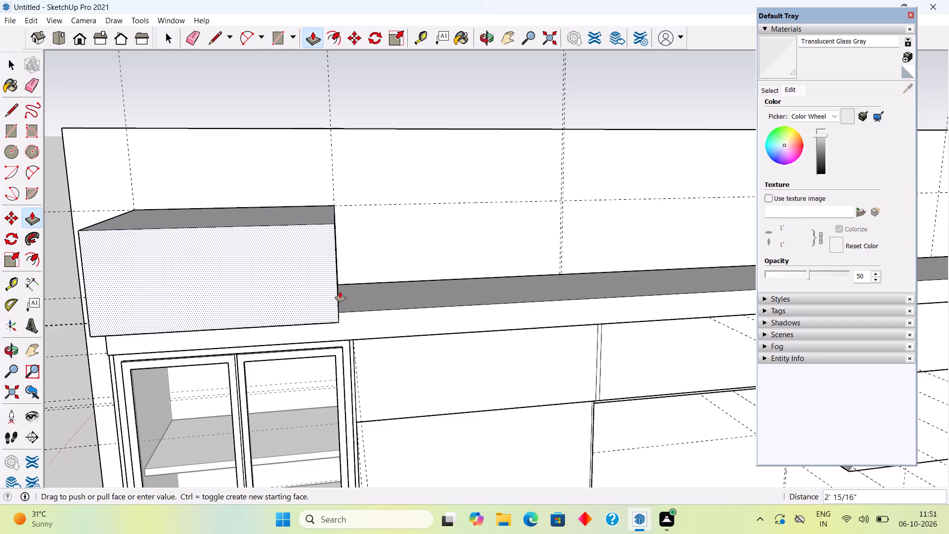
{"action": "scroll", "coordinate": [375, 281], "scroll_direction": "up", "scroll_amount": 6}
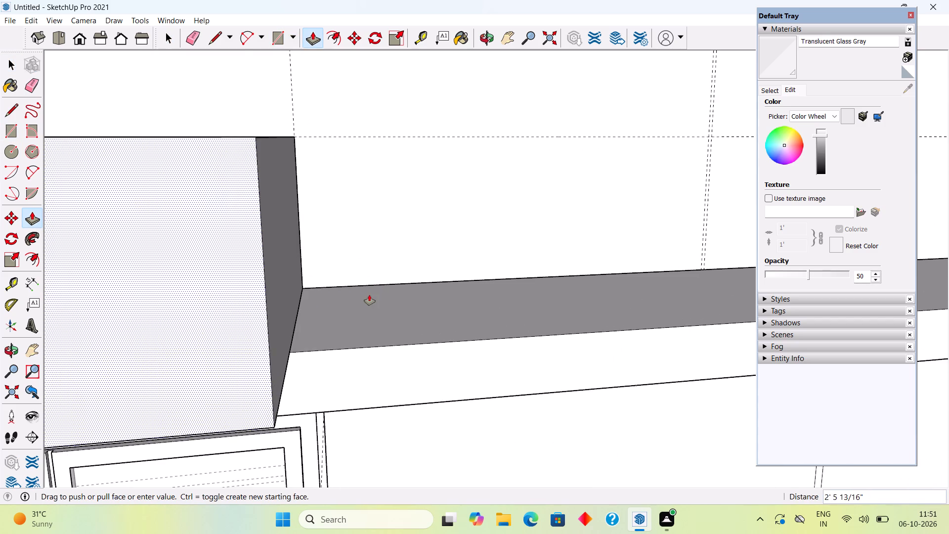
{"action": "scroll", "coordinate": [369, 295], "scroll_direction": "down", "scroll_amount": 13}
{"action": "scroll", "coordinate": [302, 278], "scroll_direction": "down", "scroll_amount": 5}
{"action": "scroll", "coordinate": [175, 297], "scroll_direction": "up", "scroll_amount": 6}
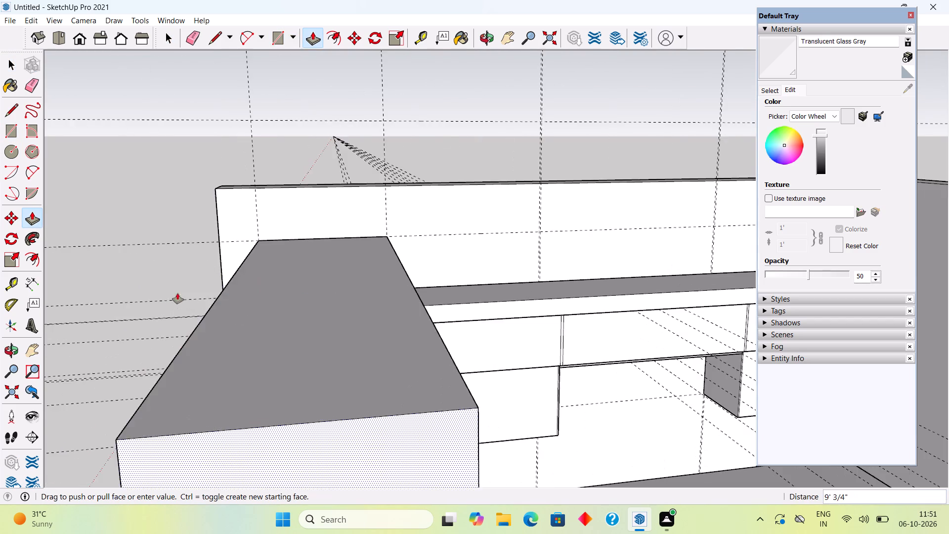
{"action": "scroll", "coordinate": [177, 293], "scroll_direction": "up", "scroll_amount": 12}
{"action": "middle_click_drag", "start_coordinate": [378, 259], "coordinate": [583, 234]}
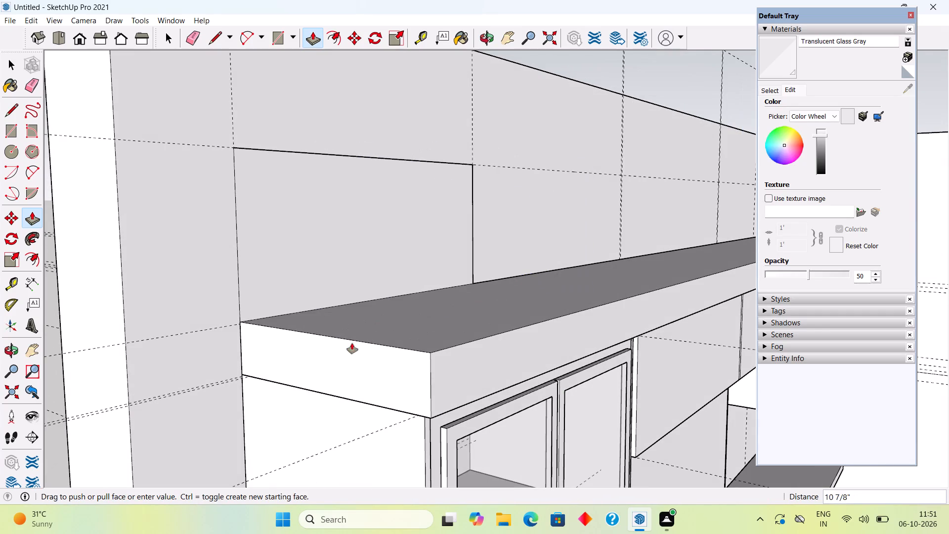
{"action": "left_click", "coordinate": [322, 334]}
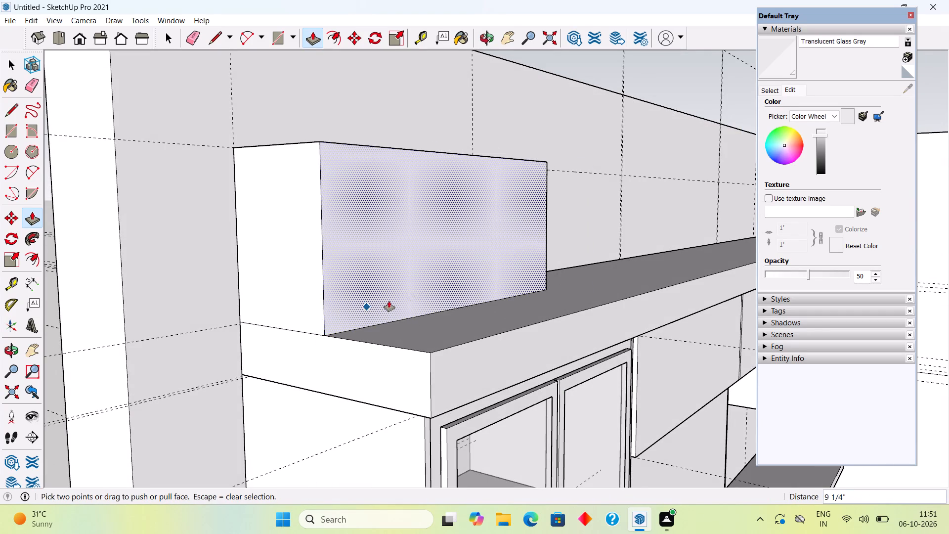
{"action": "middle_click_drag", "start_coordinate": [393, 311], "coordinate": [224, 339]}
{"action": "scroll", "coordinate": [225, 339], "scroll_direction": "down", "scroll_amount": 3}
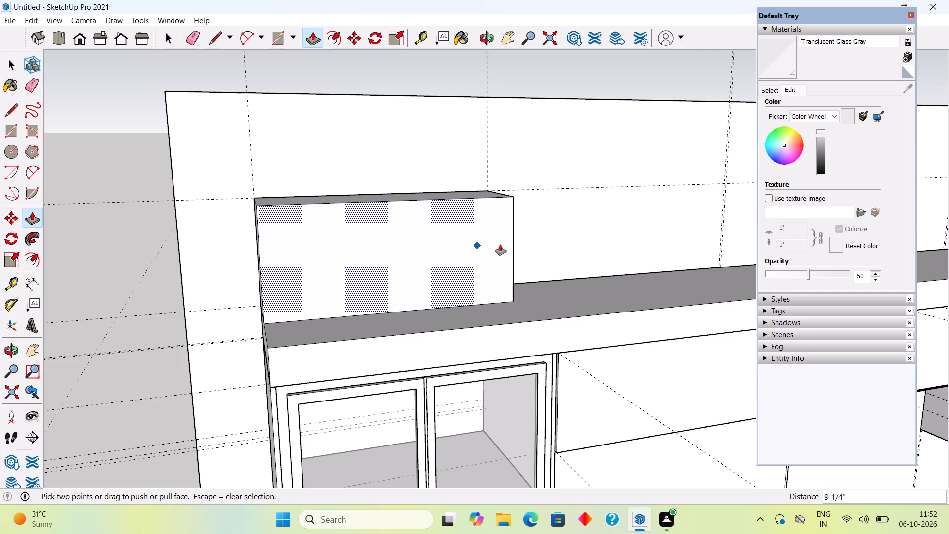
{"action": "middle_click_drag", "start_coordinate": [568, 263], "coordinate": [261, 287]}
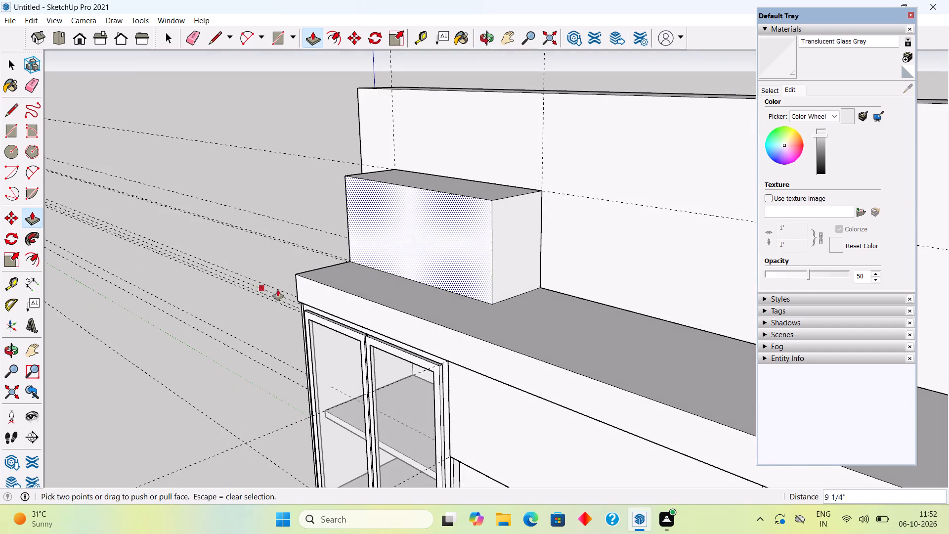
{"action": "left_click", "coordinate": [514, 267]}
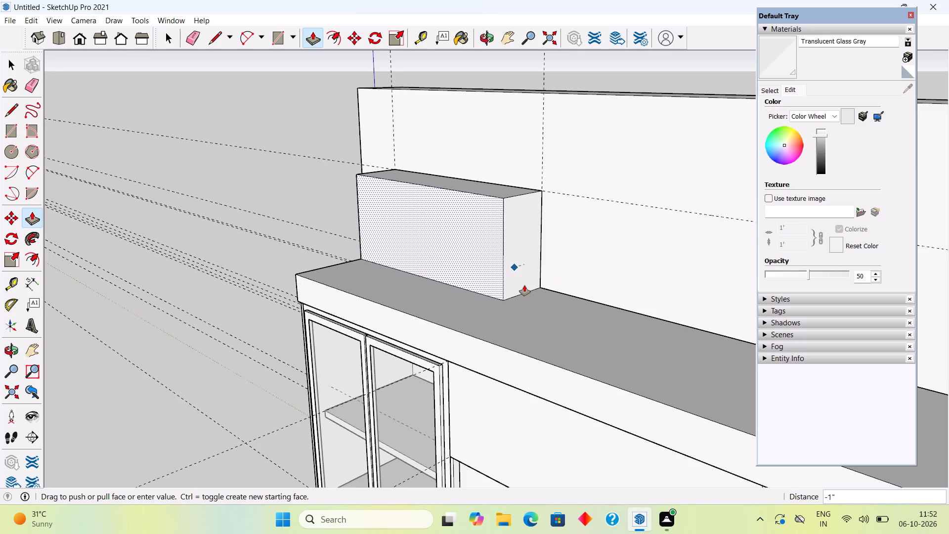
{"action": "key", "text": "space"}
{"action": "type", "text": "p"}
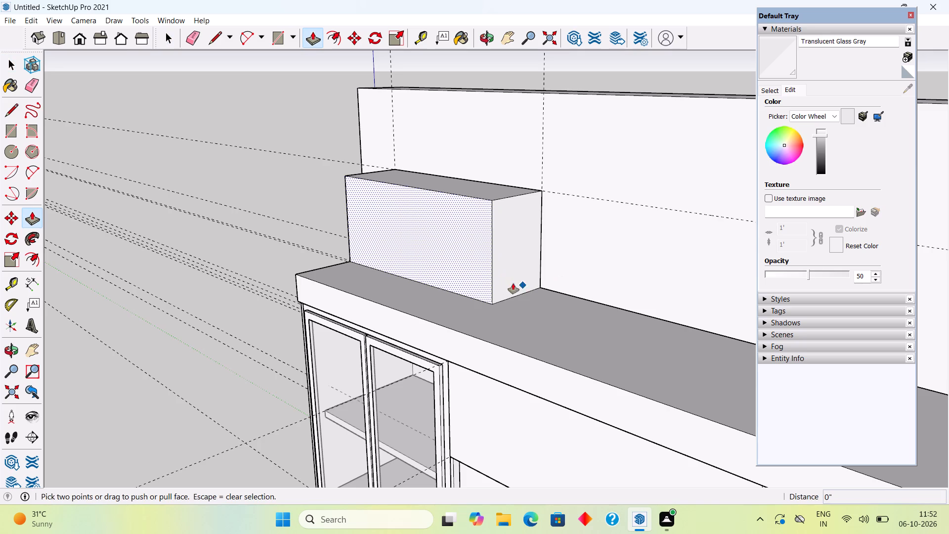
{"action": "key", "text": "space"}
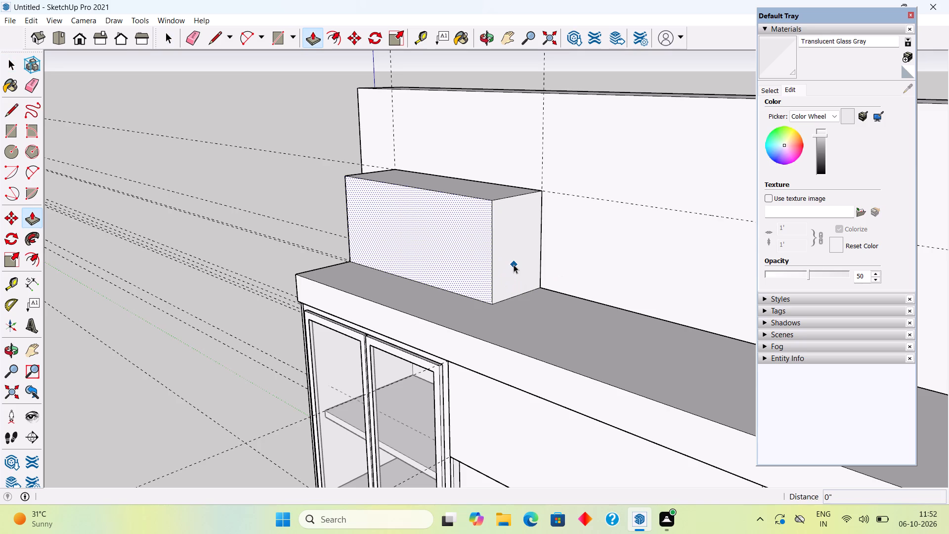
Push/Pull the loft box's exposed end face about 3' 2 1/8" along the slab as a new second section, up to the vertical guide.
{"action": "left_click", "coordinate": [514, 265]}
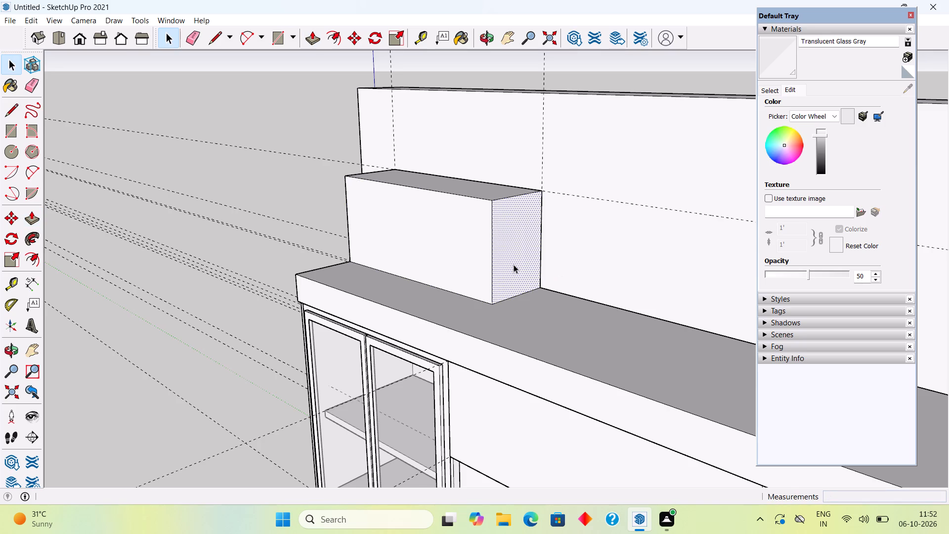
{"action": "key", "text": "p"}
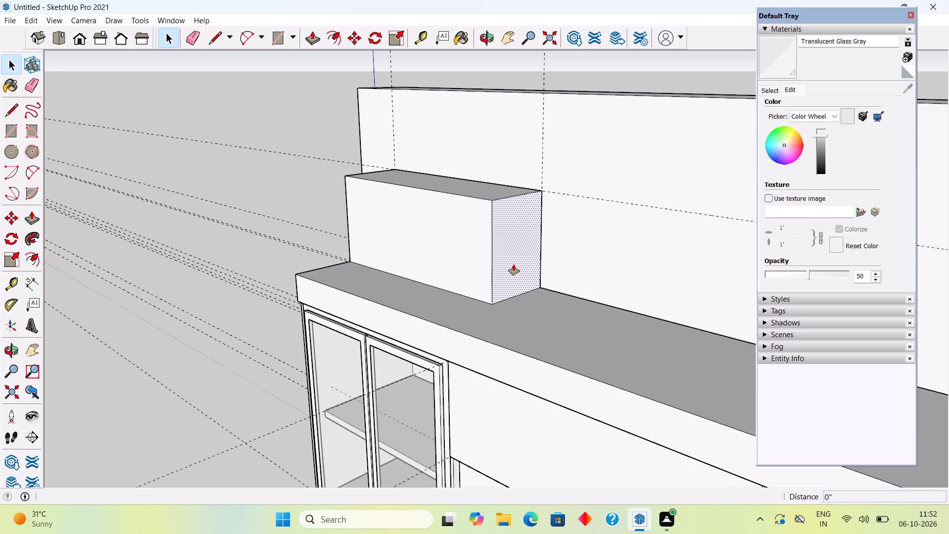
{"action": "scroll", "coordinate": [514, 265], "scroll_direction": "down", "scroll_amount": 1}
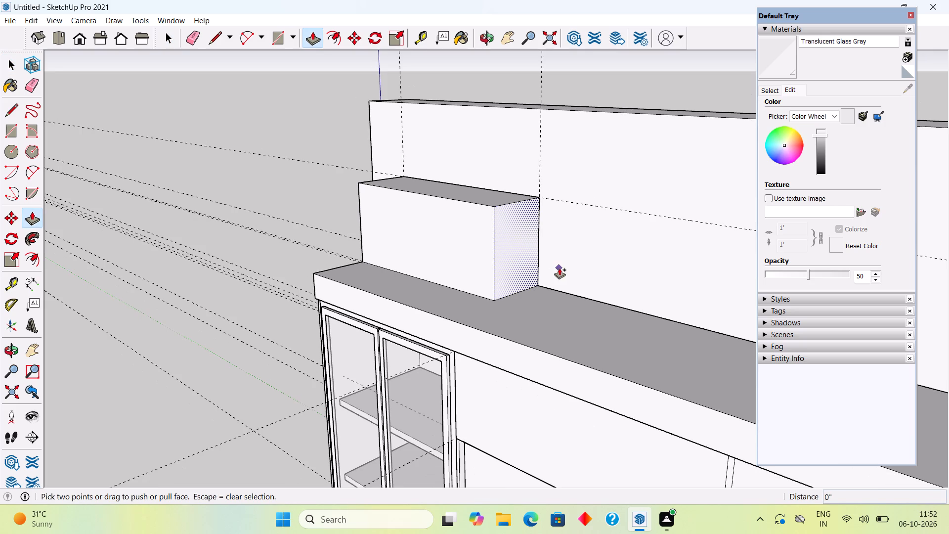
{"action": "left_click", "coordinate": [529, 262]}
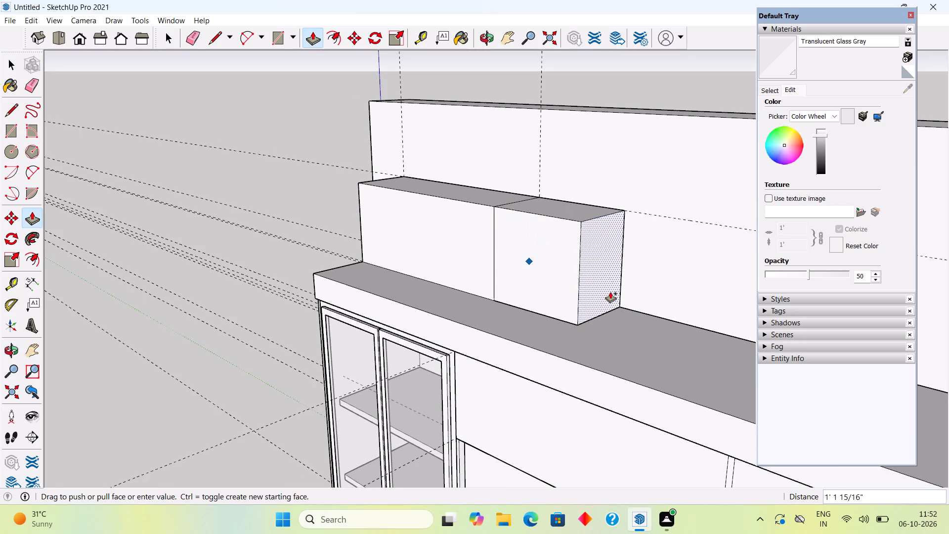
{"action": "scroll", "coordinate": [577, 276], "scroll_direction": "down", "scroll_amount": 2}
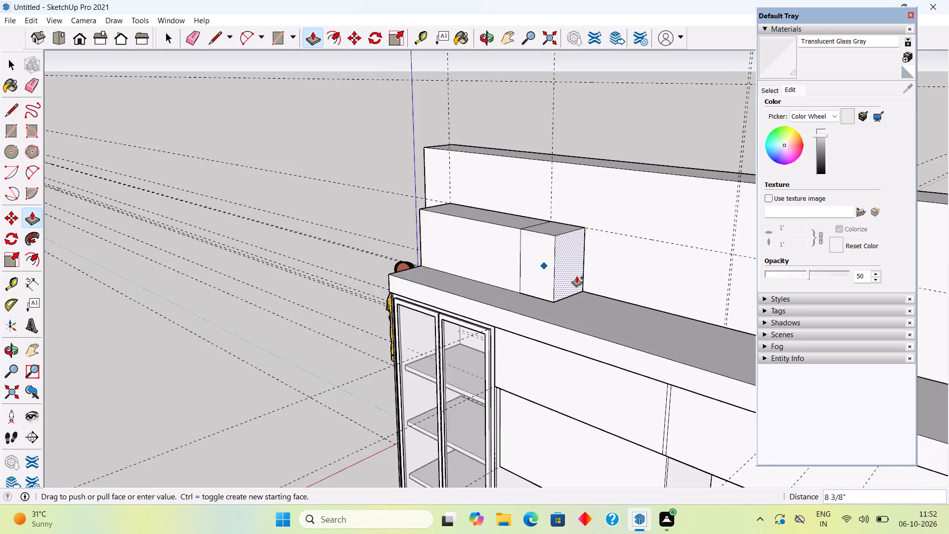
{"action": "scroll", "coordinate": [577, 276], "scroll_direction": "down", "scroll_amount": 7}
{"action": "scroll", "coordinate": [662, 233], "scroll_direction": "up", "scroll_amount": 16}
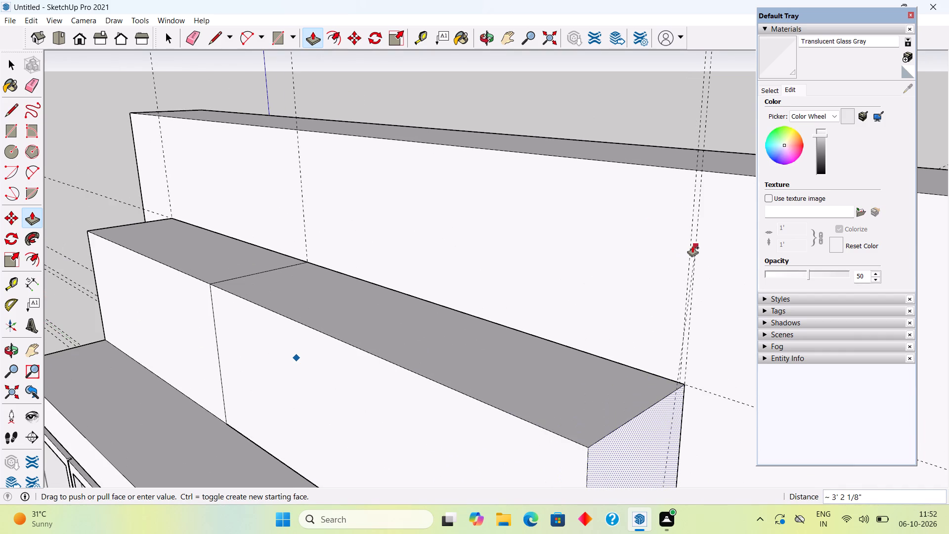
{"action": "left_click", "coordinate": [692, 246]}
{"action": "scroll", "coordinate": [600, 532], "scroll_direction": "down", "scroll_amount": 5}
{"action": "scroll", "coordinate": [551, 317], "scroll_direction": "down", "scroll_amount": 10}
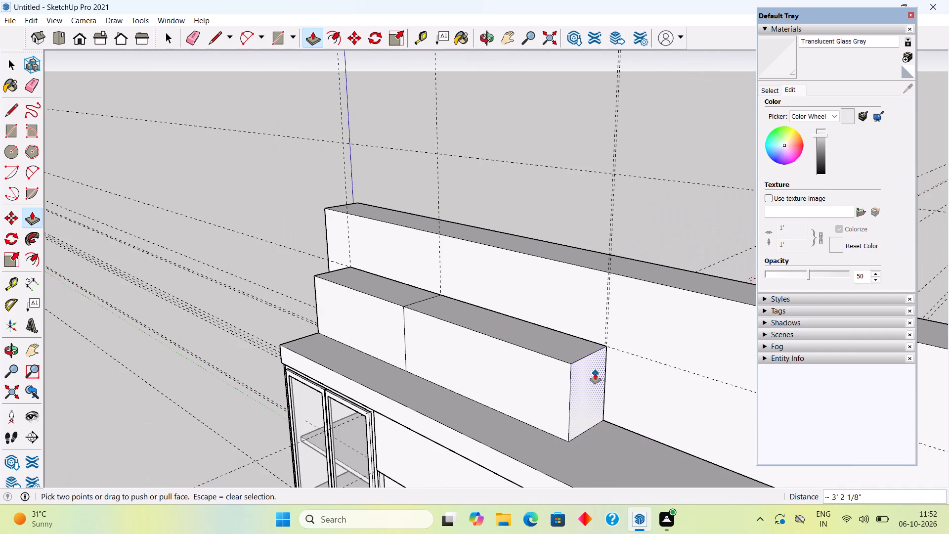
Push/Pull the loft's end face 4' further along the slab as a separate third section, ending at the guide.
{"action": "left_click", "coordinate": [595, 373]}
{"action": "scroll", "coordinate": [690, 400], "scroll_direction": "down", "scroll_amount": 1}
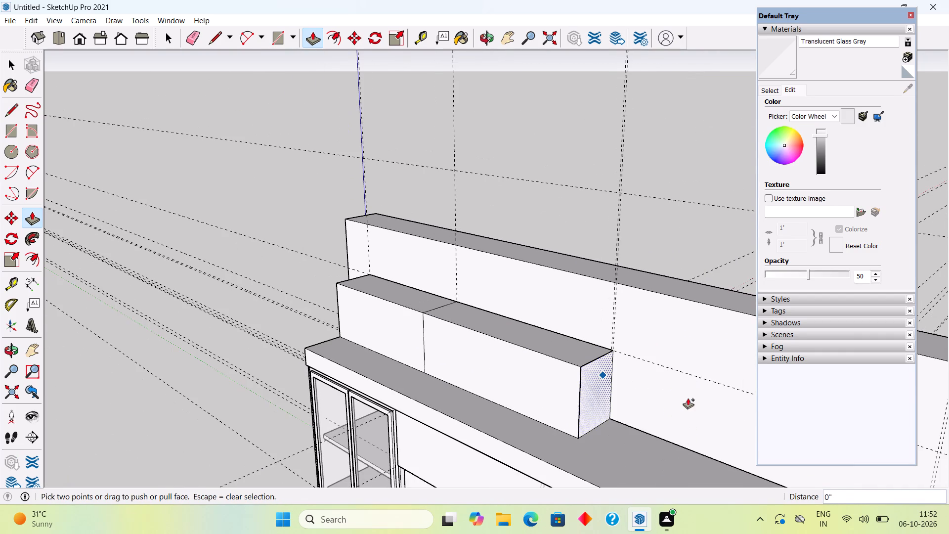
{"action": "scroll", "coordinate": [632, 393], "scroll_direction": "down", "scroll_amount": 15}
{"action": "scroll", "coordinate": [670, 399], "scroll_direction": "up", "scroll_amount": 4}
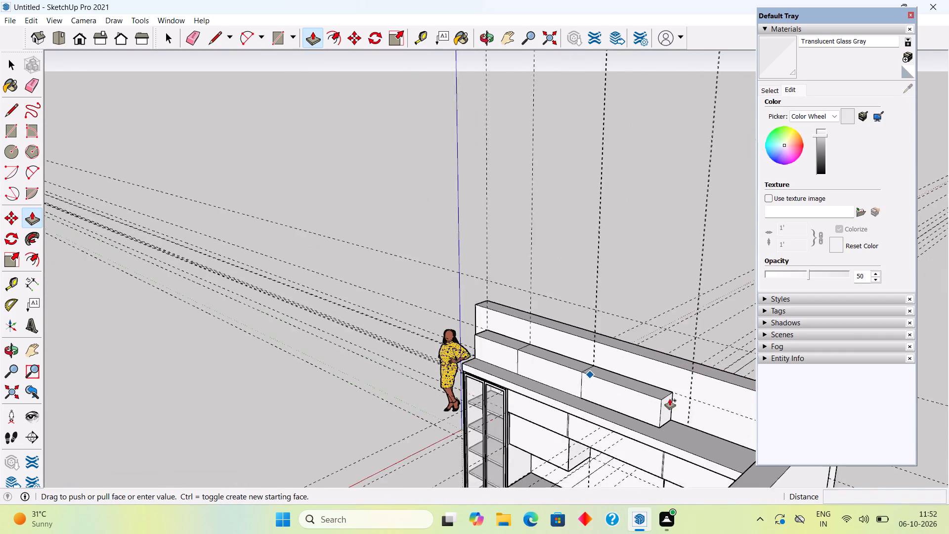
{"action": "scroll", "coordinate": [670, 399], "scroll_direction": "up", "scroll_amount": 15}
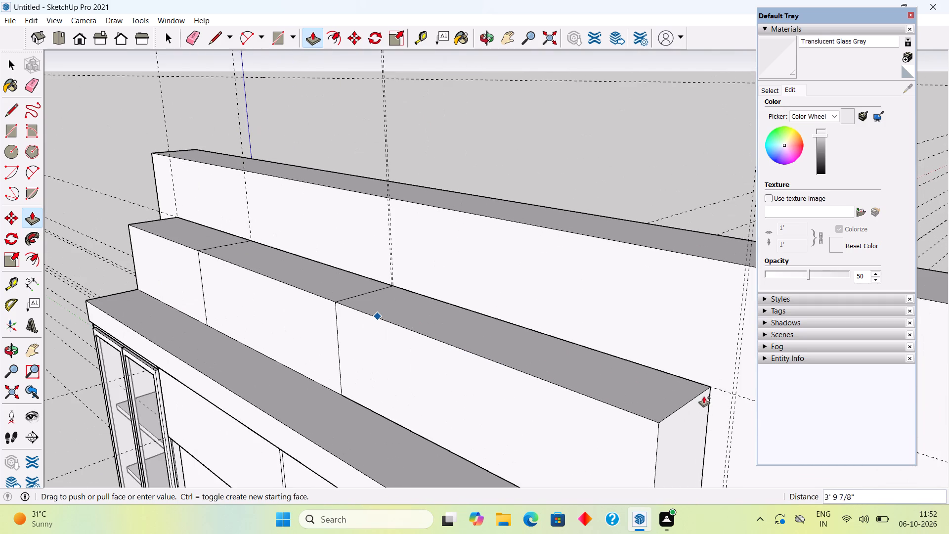
{"action": "left_click", "coordinate": [733, 369]}
{"action": "scroll", "coordinate": [719, 432], "scroll_direction": "down", "scroll_amount": 4}
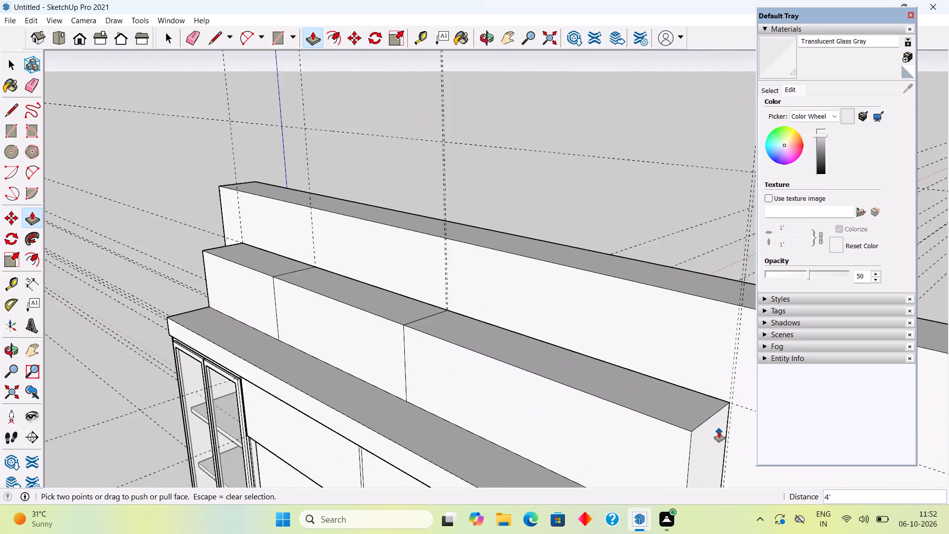
Push/Pull the loft's end face about 2' 5 3/16" further along the slab as a separate fourth section.
{"action": "left_click", "coordinate": [717, 443]}
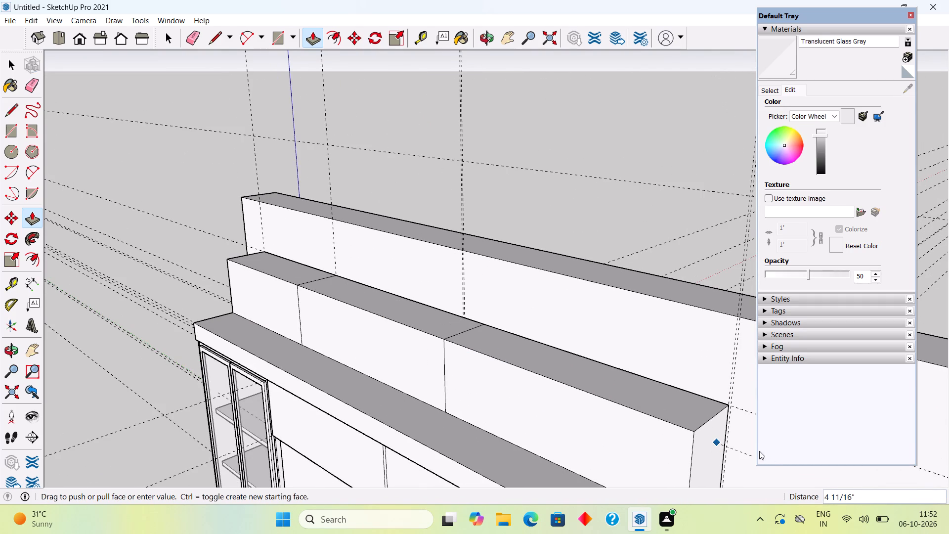
{"action": "key", "text": "space"}
{"action": "scroll", "coordinate": [678, 418], "scroll_direction": "down", "scroll_amount": 6}
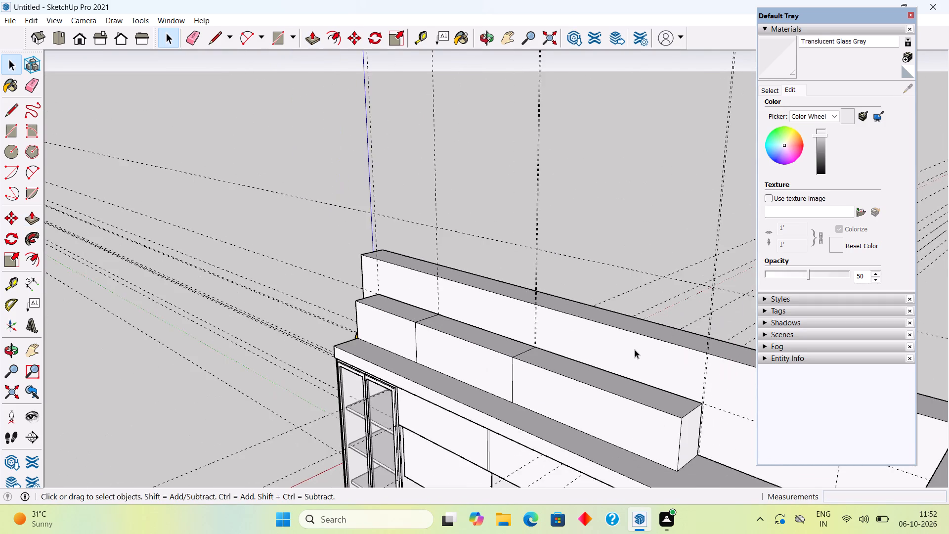
{"action": "scroll", "coordinate": [635, 350], "scroll_direction": "down", "scroll_amount": 5}
{"action": "scroll", "coordinate": [685, 425], "scroll_direction": "up", "scroll_amount": 7}
{"action": "left_click", "coordinate": [664, 406]}
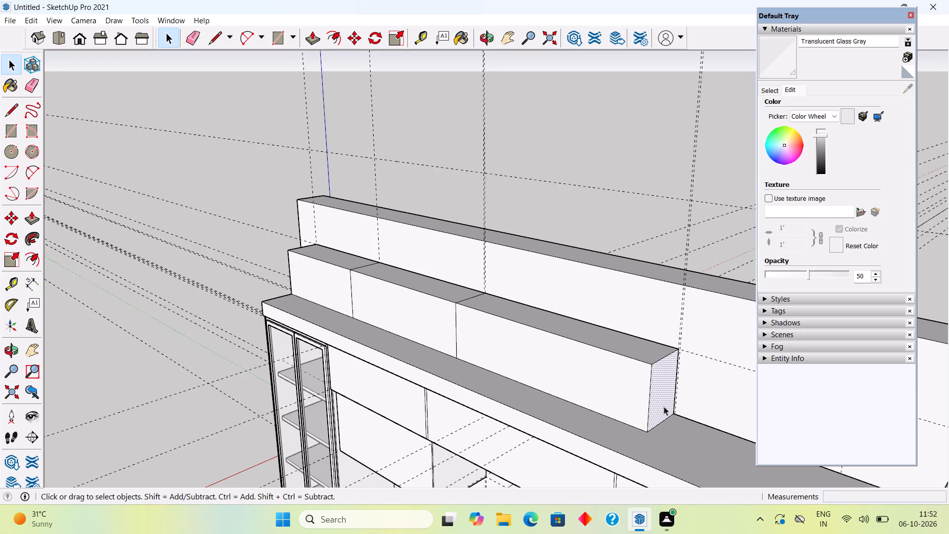
{"action": "key", "text": "p"}
{"action": "left_click", "coordinate": [664, 406]}
{"action": "scroll", "coordinate": [706, 413], "scroll_direction": "down", "scroll_amount": 14}
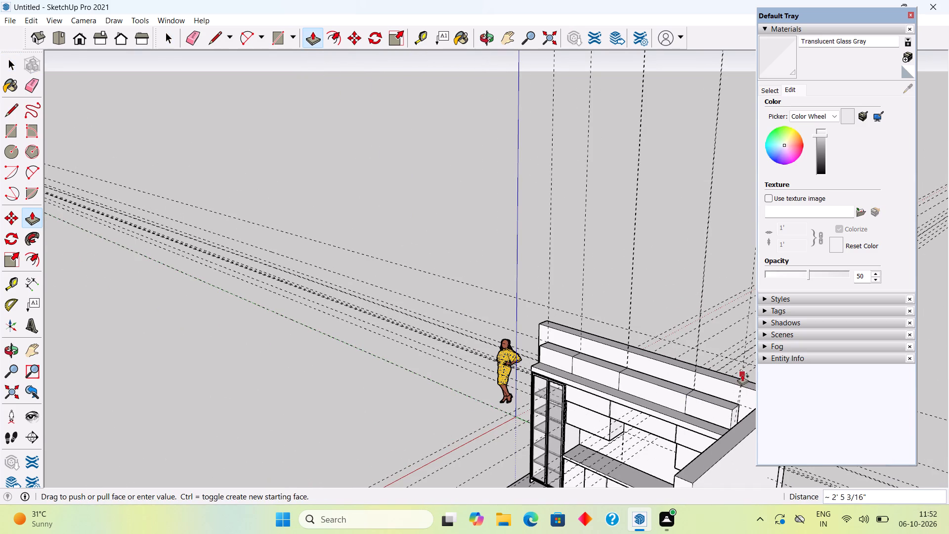
{"action": "left_click", "coordinate": [741, 377]}
Push/Pull the loft's end face along the remaining slab as a fifth section reaching the adjoining side wall.
{"action": "middle_click_drag", "start_coordinate": [707, 428], "coordinate": [763, 434]}
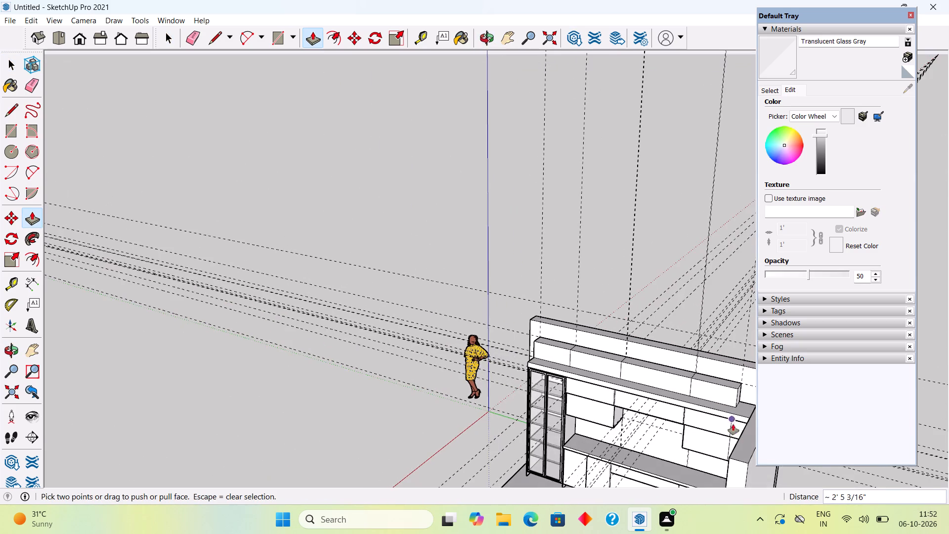
{"action": "scroll", "coordinate": [737, 407], "scroll_direction": "up", "scroll_amount": 15}
{"action": "key", "text": "space"}
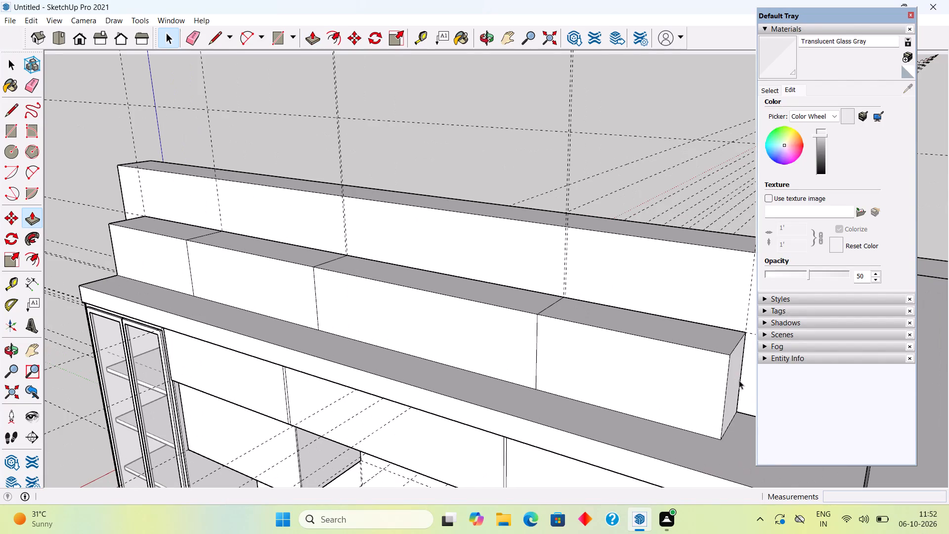
{"action": "left_click", "coordinate": [736, 378]}
{"action": "key", "text": "p"}
{"action": "left_click", "coordinate": [736, 378]}
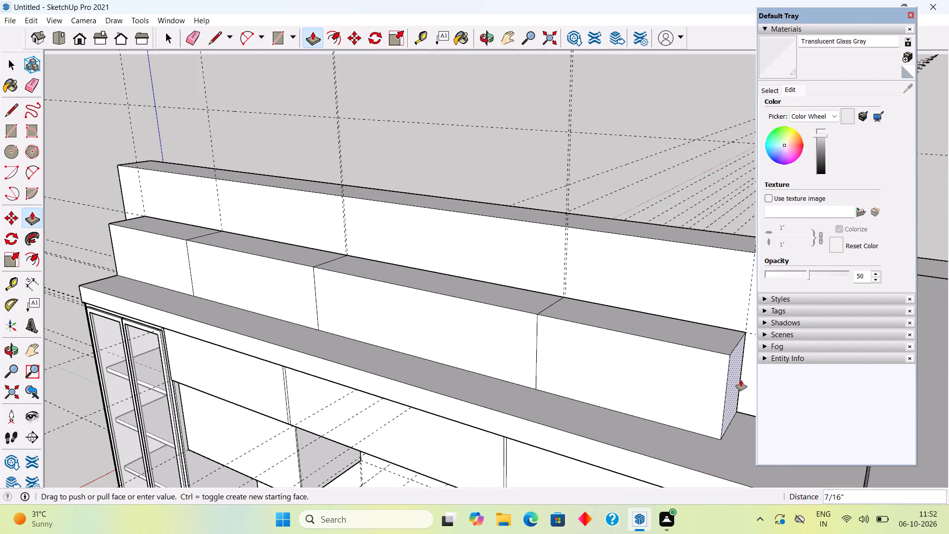
{"action": "scroll", "coordinate": [748, 386], "scroll_direction": "down", "scroll_amount": 14}
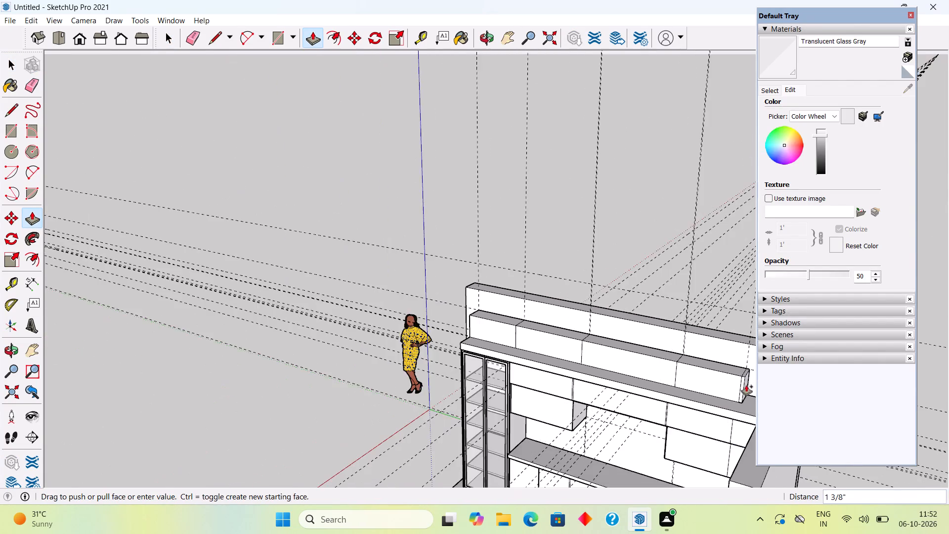
{"action": "scroll", "coordinate": [746, 385], "scroll_direction": "down", "scroll_amount": 2}
{"action": "left_click", "coordinate": [737, 450]}
{"action": "key", "text": "space"}
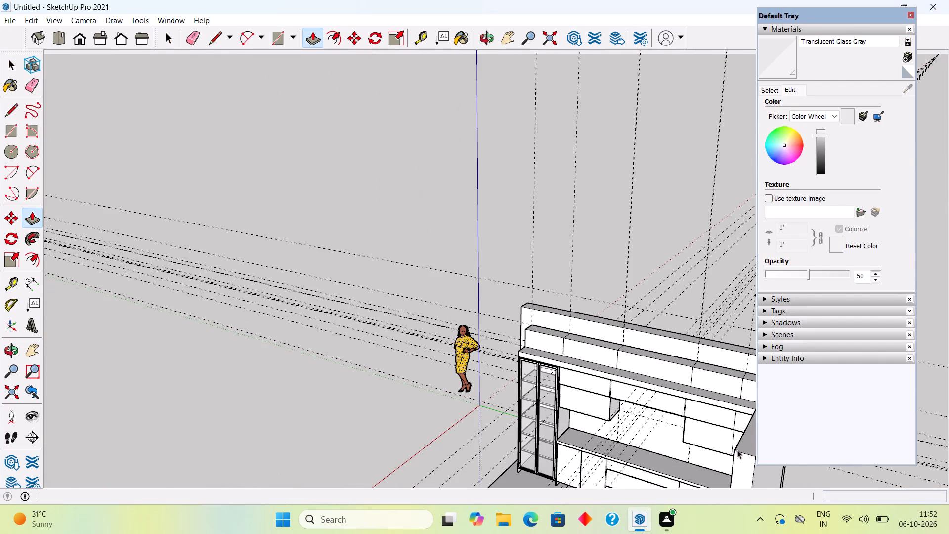
Select all connected geometry of the loft row and its top slab and make it one group.
{"action": "middle_click_drag", "start_coordinate": [671, 442], "coordinate": [807, 462]}
{"action": "scroll", "coordinate": [671, 442], "scroll_direction": "down", "scroll_amount": 1}
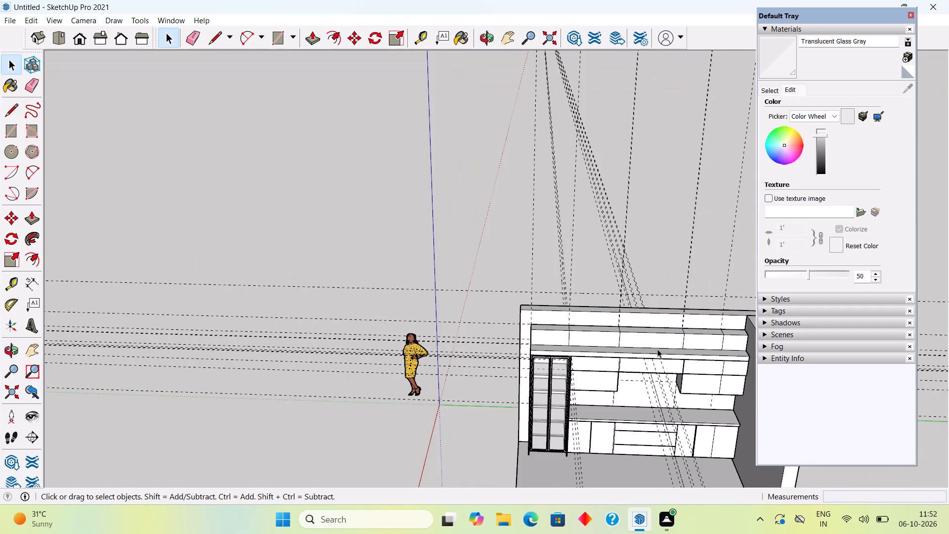
{"action": "scroll", "coordinate": [656, 345], "scroll_direction": "up", "scroll_amount": 5}
{"action": "key", "text": "space"}
{"action": "triple_click", "coordinate": [634, 360]}
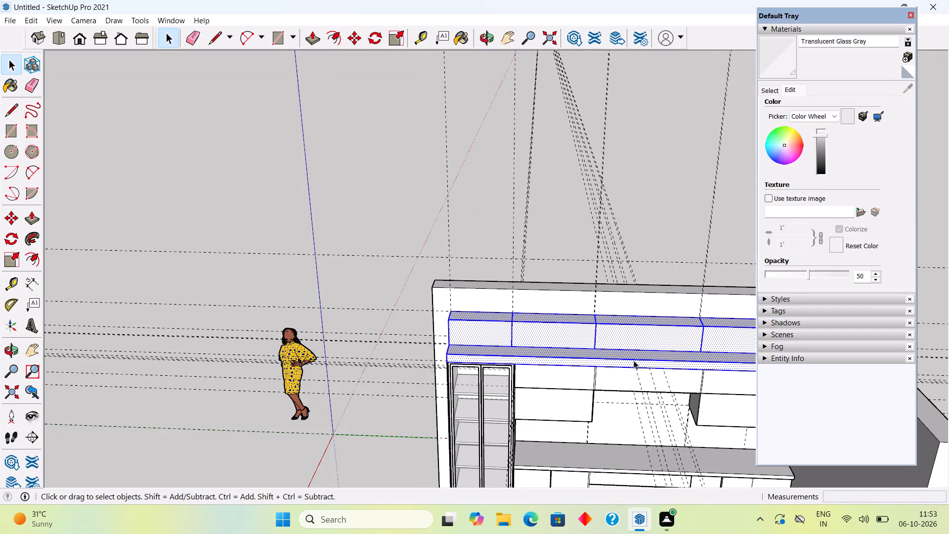
{"action": "key", "text": "space"}
{"action": "left_click", "coordinate": [598, 333]}
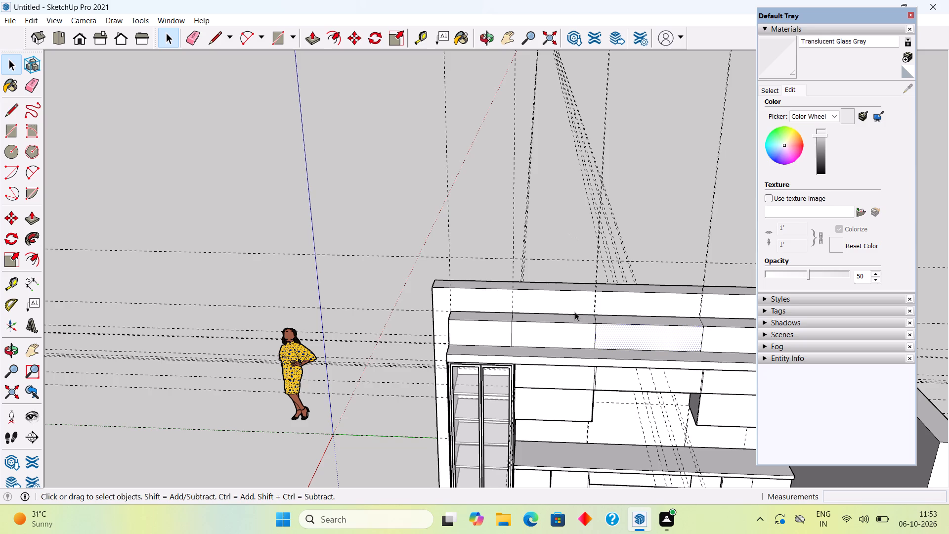
{"action": "triple_click", "coordinate": [577, 331]}
{"action": "left_click", "coordinate": [577, 331]}
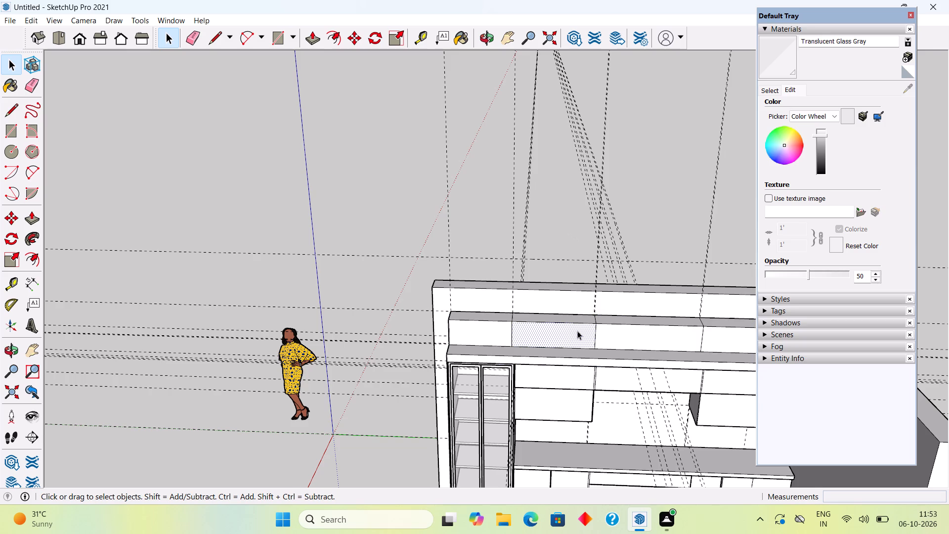
{"action": "scroll", "coordinate": [577, 331], "scroll_direction": "up", "scroll_amount": 1}
{"action": "triple_click", "coordinate": [577, 331]}
{"action": "right_click", "coordinate": [577, 331]}
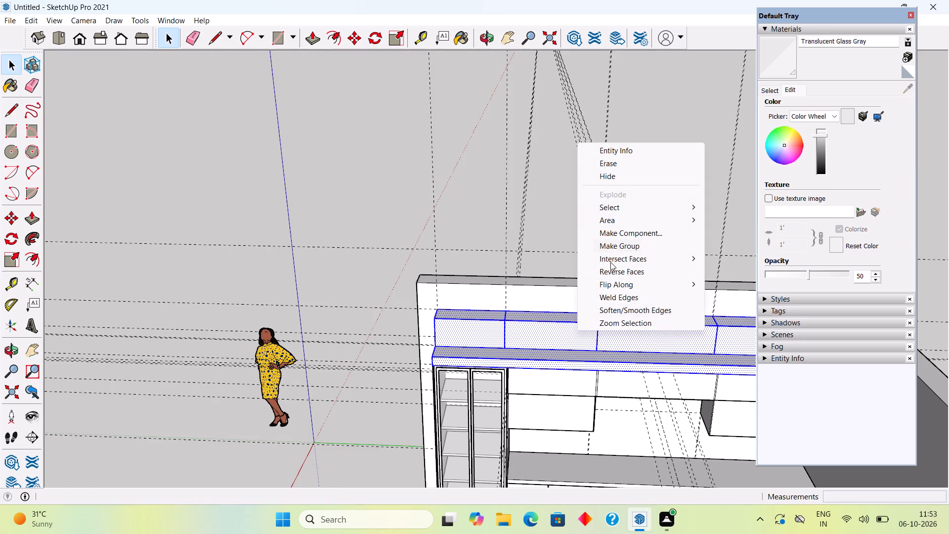
{"action": "left_click", "coordinate": [617, 244]}
{"action": "left_click", "coordinate": [410, 181]}
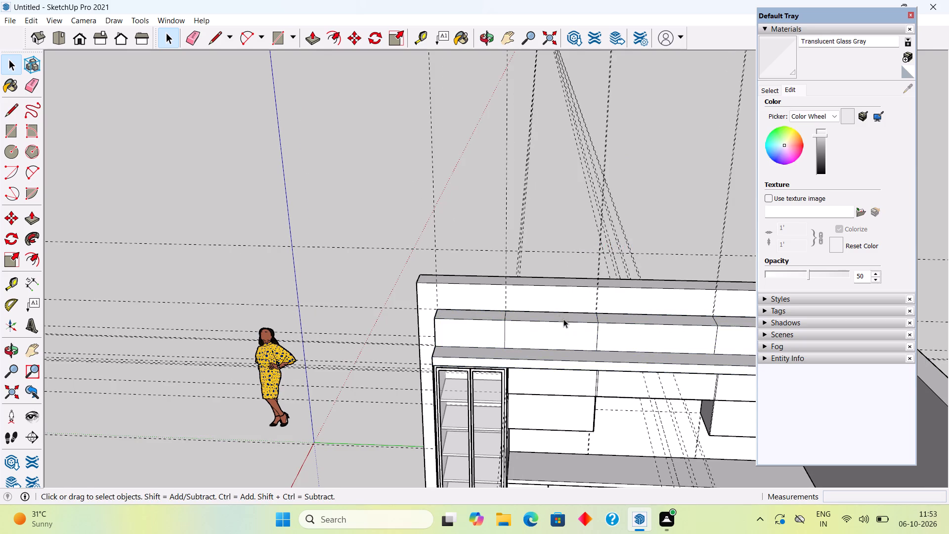
Examine the grouped loft row and the cabinets beneath it from the front.
{"action": "middle_click_drag", "start_coordinate": [565, 324], "coordinate": [571, 99]}
{"action": "scroll", "coordinate": [573, 256], "scroll_direction": "up", "scroll_amount": 5}
{"action": "middle_click_drag", "start_coordinate": [573, 262], "coordinate": [621, 425]}
{"action": "scroll", "coordinate": [582, 313], "scroll_direction": "down", "scroll_amount": 1}
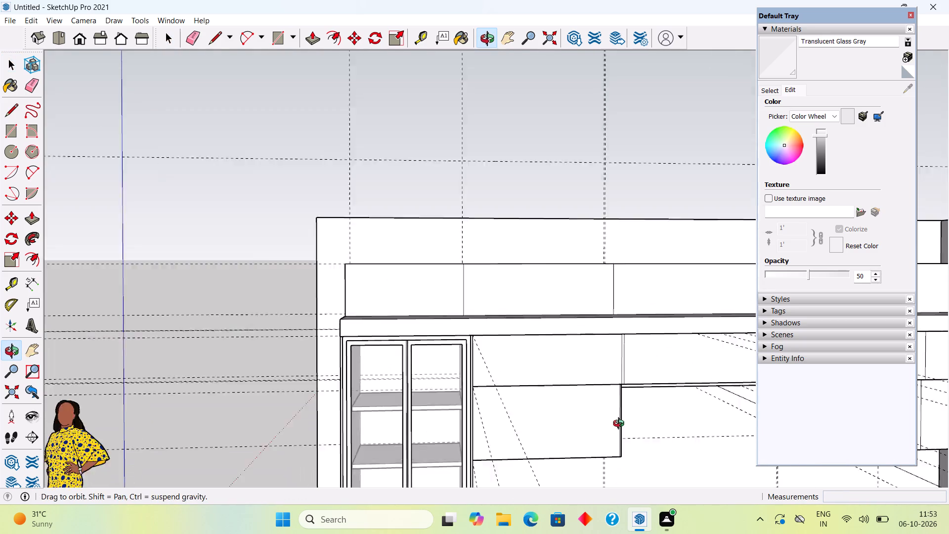
{"action": "middle_click_drag", "start_coordinate": [621, 425], "coordinate": [624, 434]}
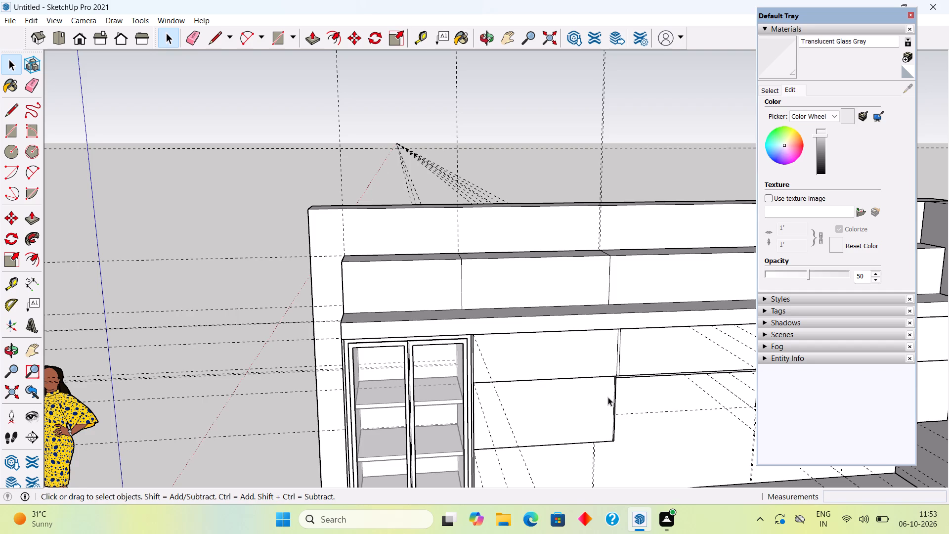
{"action": "scroll", "coordinate": [675, 280], "scroll_direction": "down", "scroll_amount": 5}
{"action": "scroll", "coordinate": [515, 407], "scroll_direction": "up", "scroll_amount": 2}
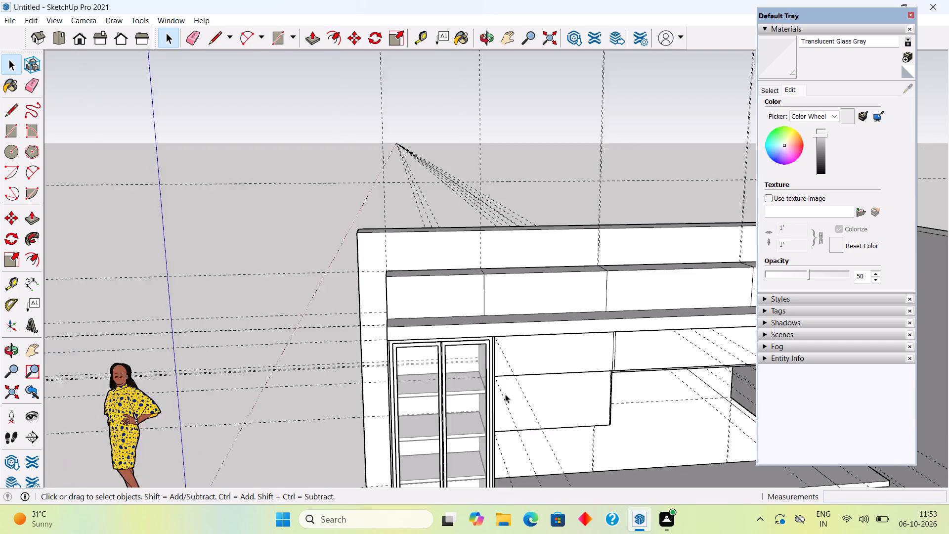
{"action": "scroll", "coordinate": [505, 394], "scroll_direction": "up", "scroll_amount": 4}
{"action": "scroll", "coordinate": [499, 368], "scroll_direction": "down", "scroll_amount": 6}
{"action": "scroll", "coordinate": [661, 358], "scroll_direction": "down", "scroll_amount": 8}
{"action": "scroll", "coordinate": [732, 395], "scroll_direction": "up", "scroll_amount": 5}
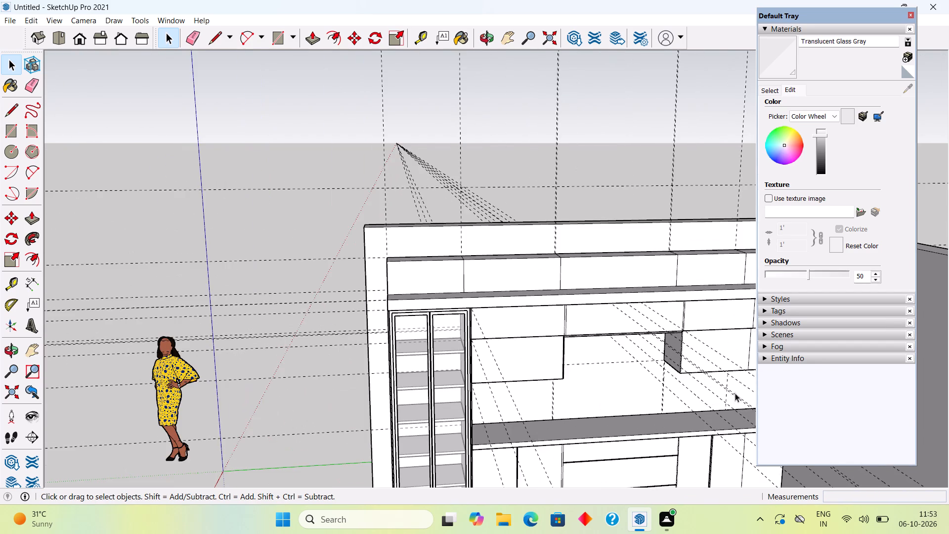
Draw a 1' 3" by 1' rectangle closing the opening in the underside of the middle overhead cabinet.
{"action": "middle_click_drag", "start_coordinate": [648, 344], "coordinate": [576, 319]}
{"action": "scroll", "coordinate": [576, 319], "scroll_direction": "down", "scroll_amount": 4}
{"action": "scroll", "coordinate": [729, 369], "scroll_direction": "up", "scroll_amount": 7}
{"action": "scroll", "coordinate": [762, 309], "scroll_direction": "up", "scroll_amount": 2}
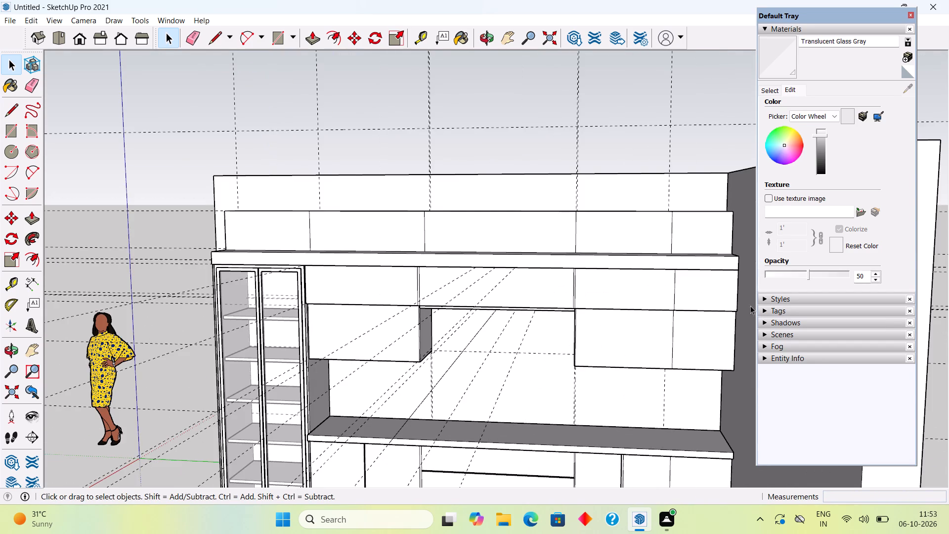
{"action": "middle_click_drag", "start_coordinate": [604, 283], "coordinate": [702, 306]}
{"action": "middle_click_drag", "start_coordinate": [522, 298], "coordinate": [527, 71]}
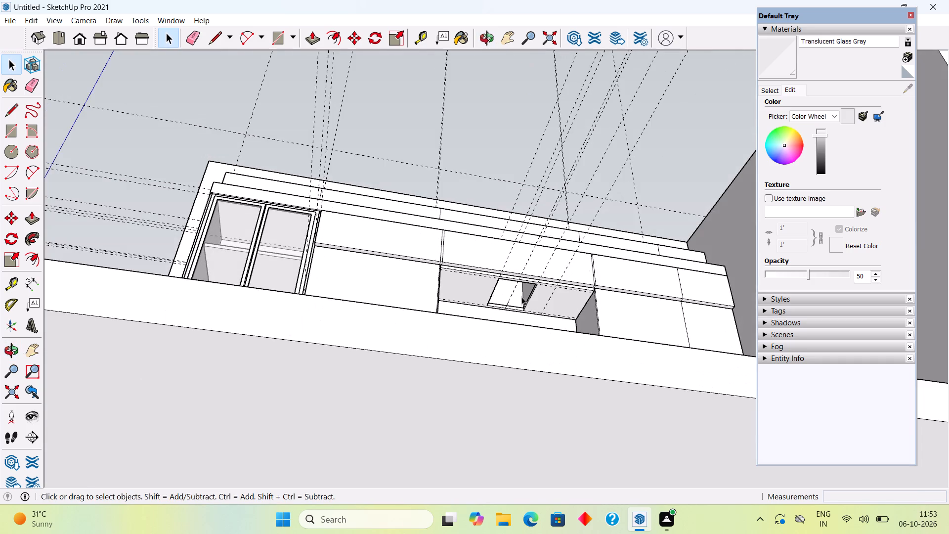
{"action": "scroll", "coordinate": [520, 306], "scroll_direction": "up", "scroll_amount": 4}
{"action": "scroll", "coordinate": [502, 266], "scroll_direction": "up", "scroll_amount": 9}
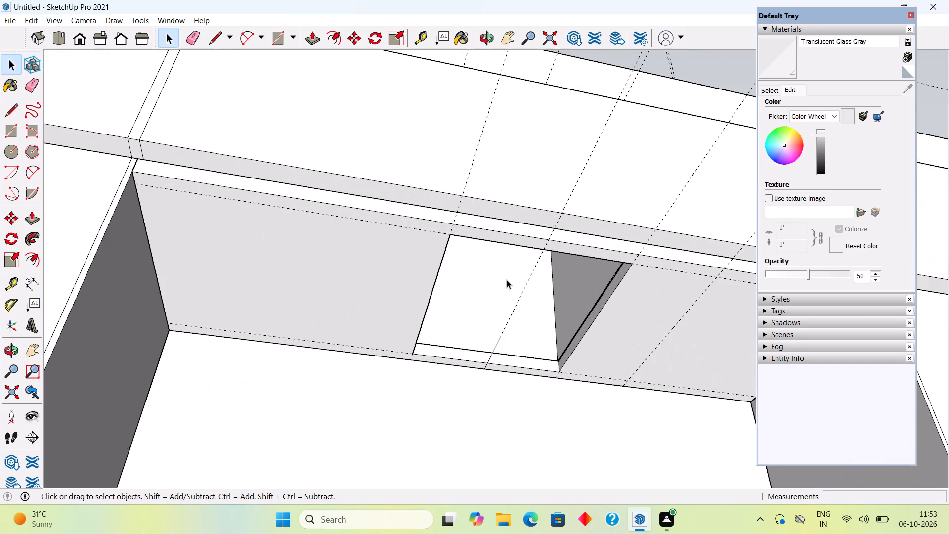
{"action": "scroll", "coordinate": [488, 303], "scroll_direction": "up", "scroll_amount": 5}
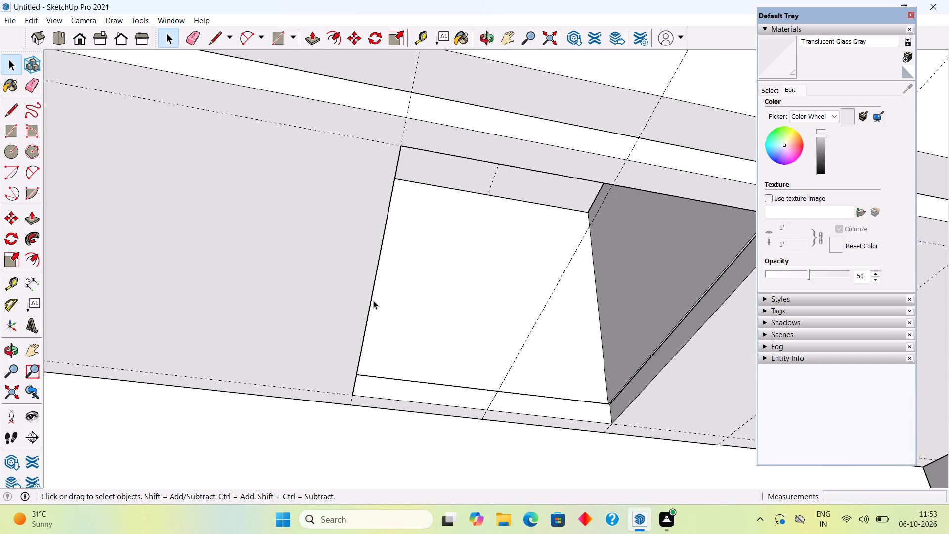
{"action": "key", "text": "r"}
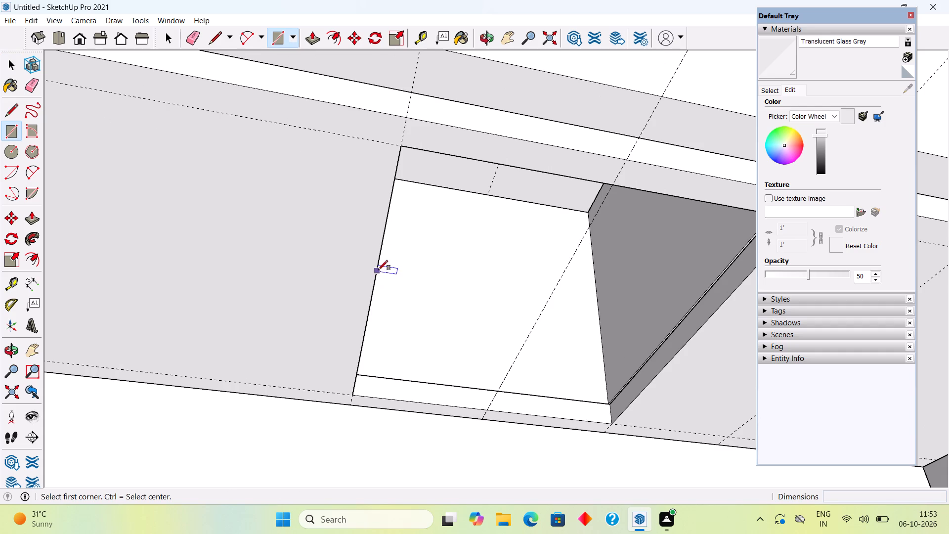
{"action": "left_click", "coordinate": [402, 146]}
{"action": "left_click", "coordinate": [612, 419]}
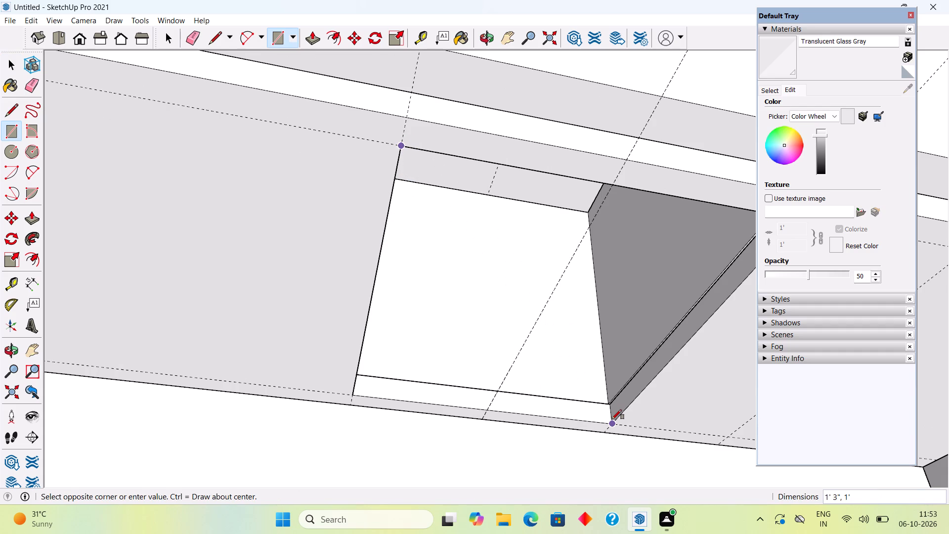
{"action": "key", "text": "space"}
Offset the rectangle's edges inward about 9/16" and delete the border face around the inner rectangle.
{"action": "key", "text": "f"}
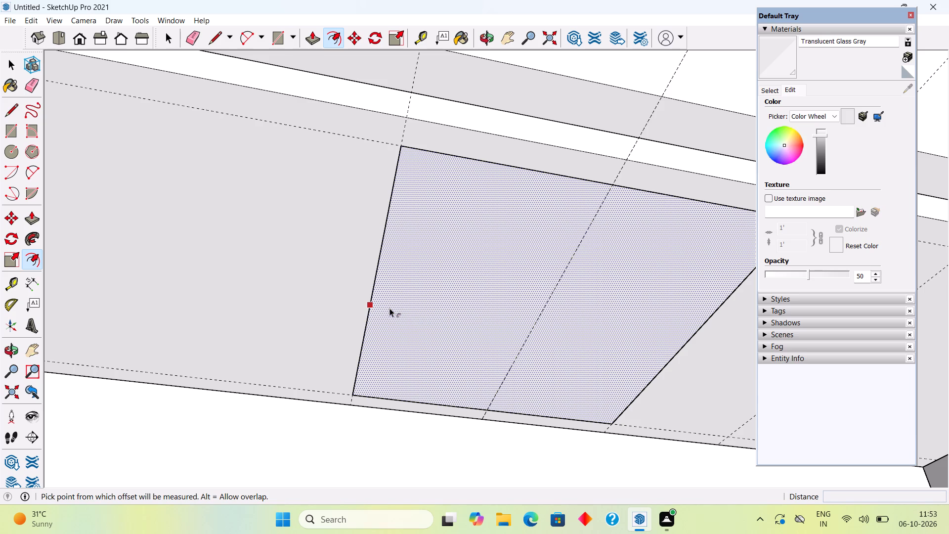
{"action": "left_click", "coordinate": [389, 308]}
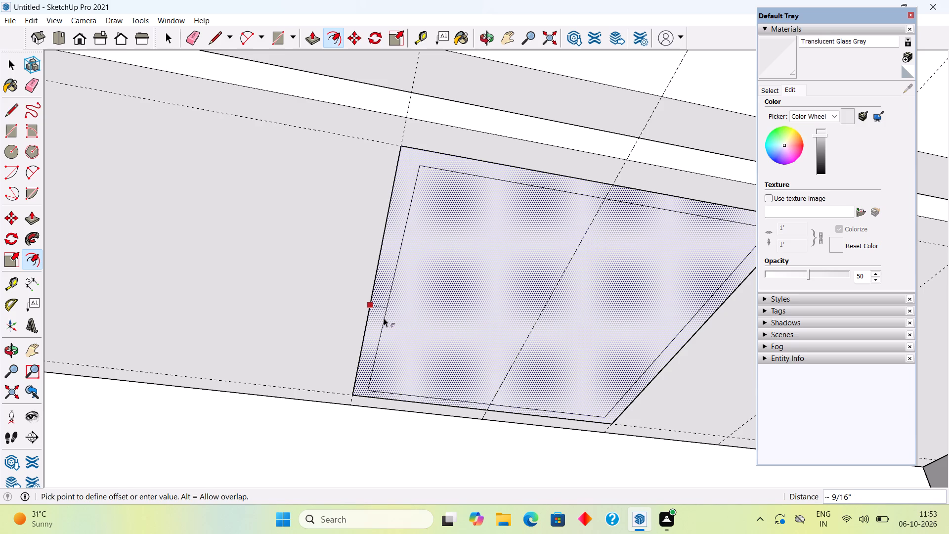
{"action": "left_click", "coordinate": [384, 318]}
{"action": "key", "text": "space"}
{"action": "left_click", "coordinate": [453, 334]}
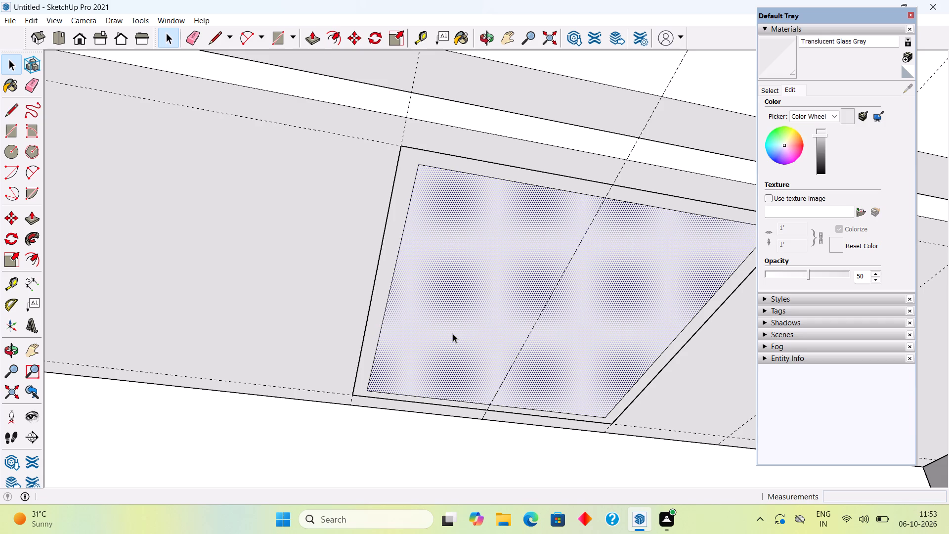
{"action": "left_click", "coordinate": [388, 270]}
{"action": "key", "text": "Delete"}
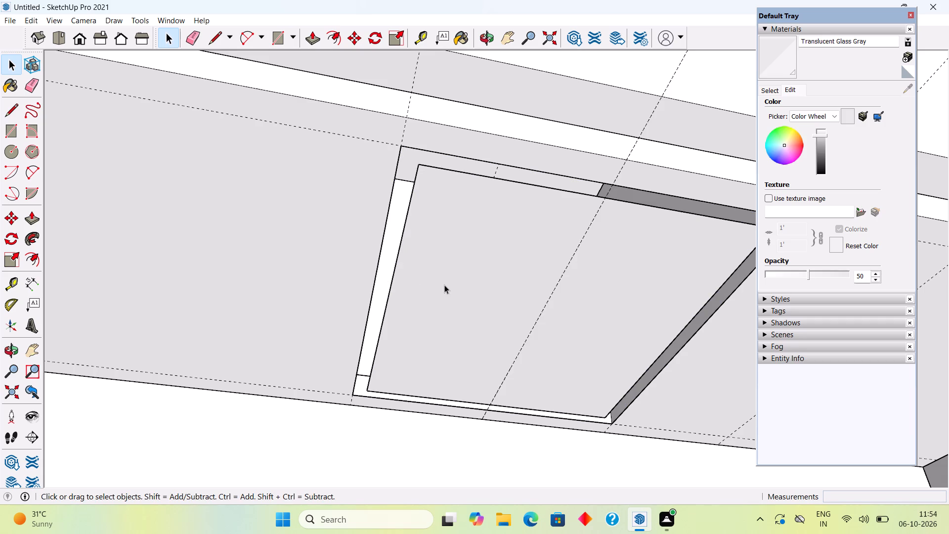
Push/Pull the inner rectangle downward about 9 3/16" to form a block hanging beneath the middle overhead cabinet.
{"action": "middle_click_drag", "start_coordinate": [466, 252], "coordinate": [386, 324]}
{"action": "scroll", "coordinate": [452, 322], "scroll_direction": "up", "scroll_amount": 2}
{"action": "left_click", "coordinate": [454, 321]}
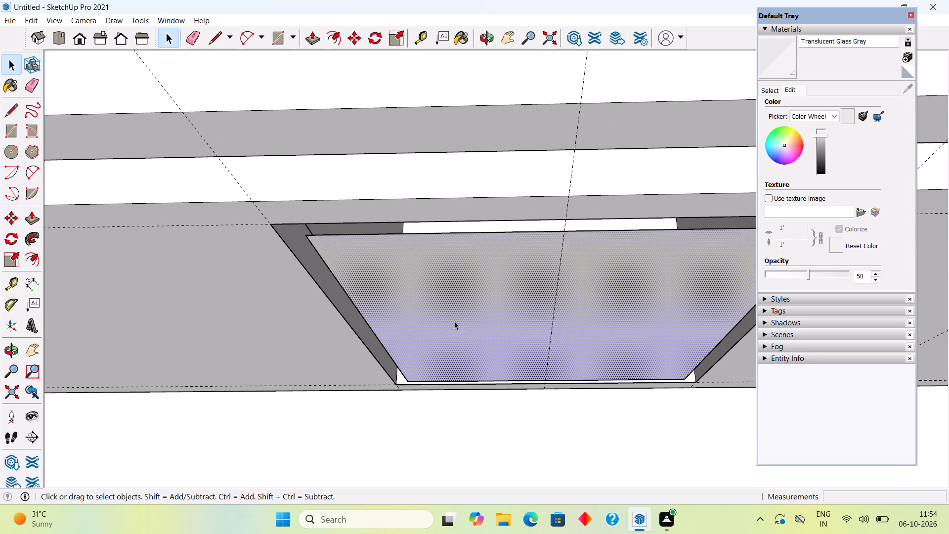
{"action": "key", "text": "p"}
{"action": "left_click_drag", "start_coordinate": [454, 321], "coordinate": [457, 329]}
{"action": "left_click", "coordinate": [464, 338]}
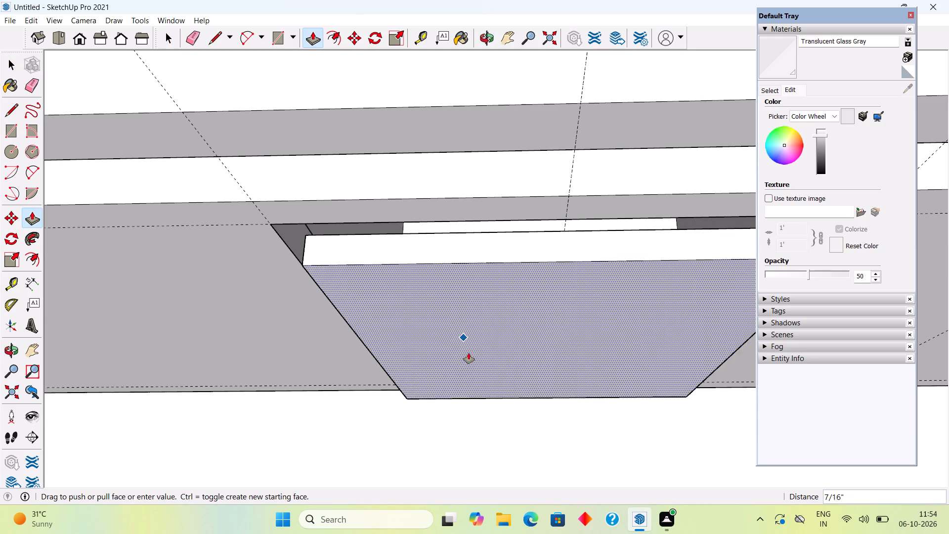
{"action": "scroll", "coordinate": [475, 371], "scroll_direction": "down", "scroll_amount": 17}
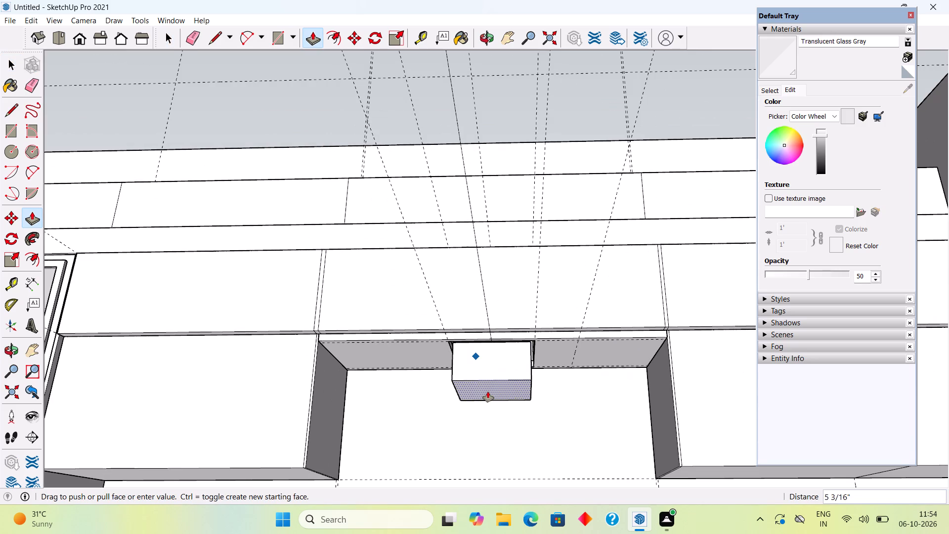
{"action": "middle_click_drag", "start_coordinate": [495, 412], "coordinate": [524, 469]}
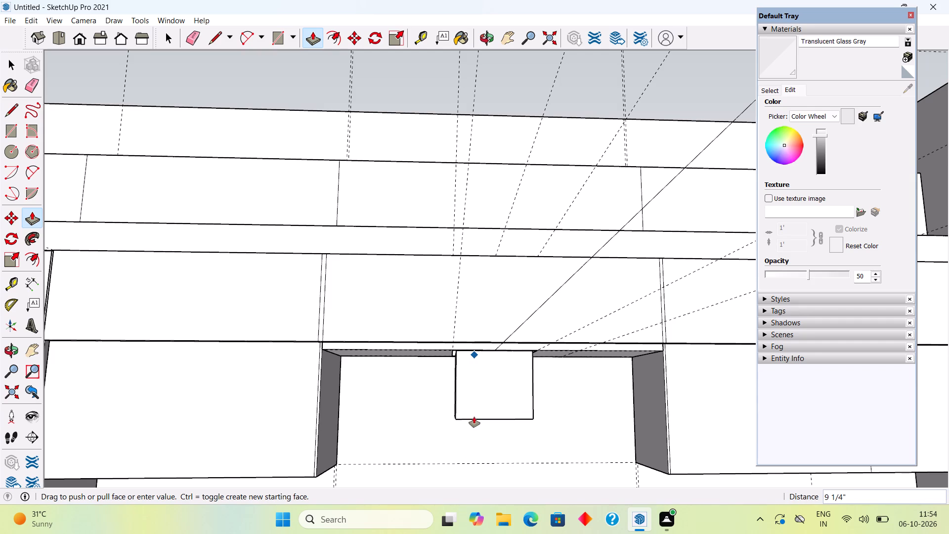
{"action": "left_click", "coordinate": [474, 417]}
{"action": "scroll", "coordinate": [538, 418], "scroll_direction": "up", "scroll_amount": 3}
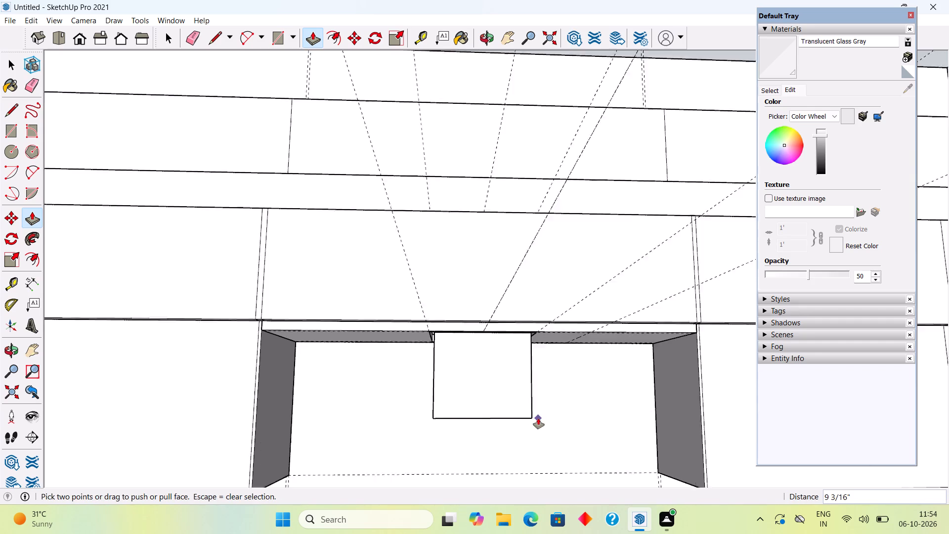
{"action": "scroll", "coordinate": [538, 418], "scroll_direction": "up", "scroll_amount": 2}
{"action": "middle_click_drag", "start_coordinate": [501, 392], "coordinate": [526, 379]}
{"action": "scroll", "coordinate": [526, 379], "scroll_direction": "down", "scroll_amount": 6}
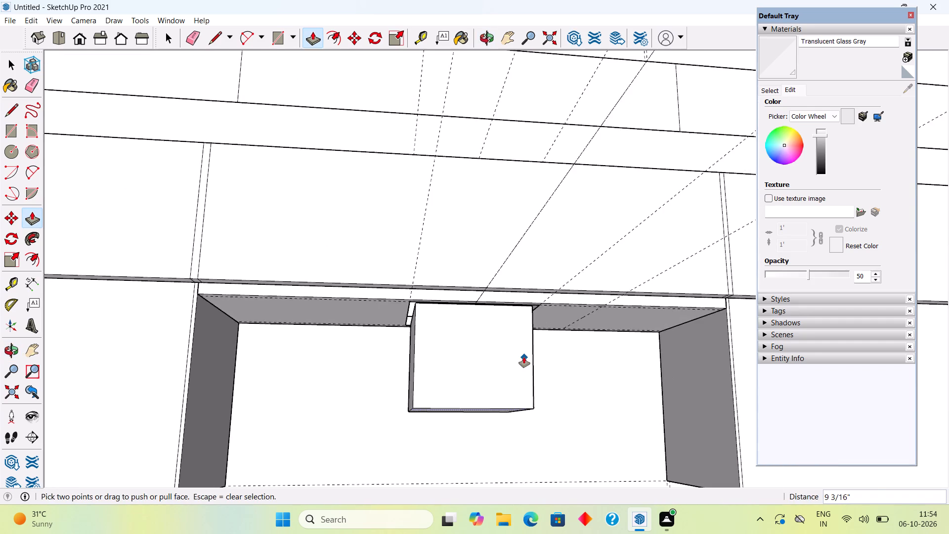
{"action": "scroll", "coordinate": [524, 357], "scroll_direction": "down", "scroll_amount": 2}
{"action": "middle_click_drag", "start_coordinate": [506, 417], "coordinate": [462, 440]}
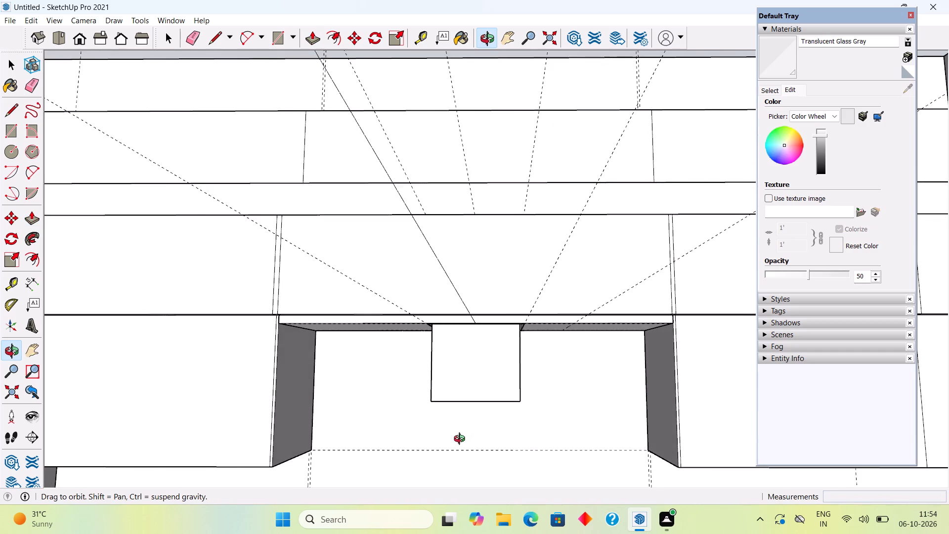
{"action": "middle_click_drag", "start_coordinate": [462, 440], "coordinate": [459, 423]}
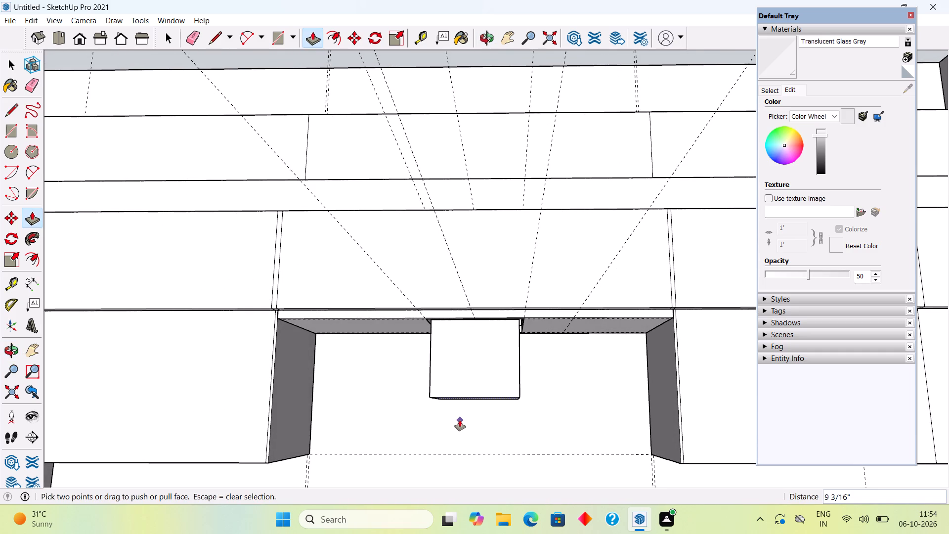
{"action": "left_click", "coordinate": [460, 420]}
{"action": "key", "text": "space"}
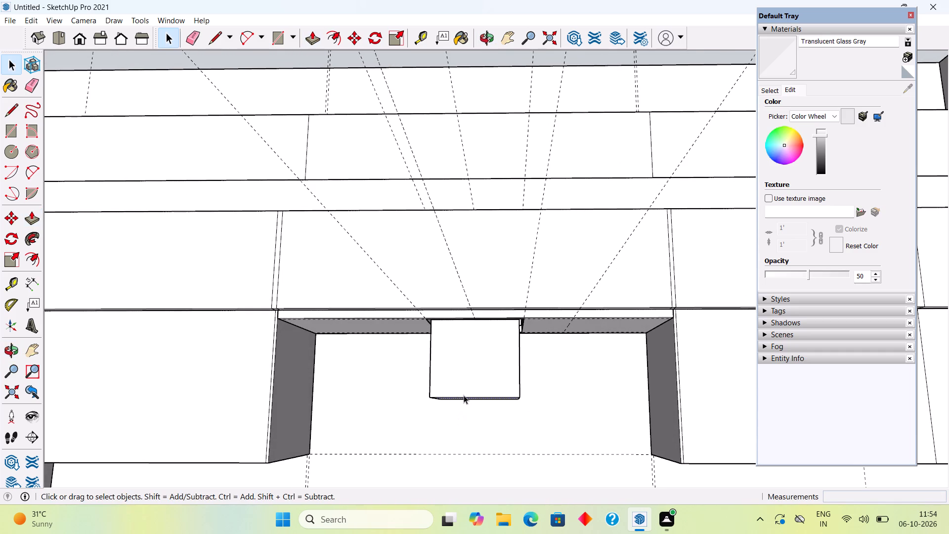
Add a horizontal guide line along the lower front edge of the hanging block.
{"action": "key", "text": "t"}
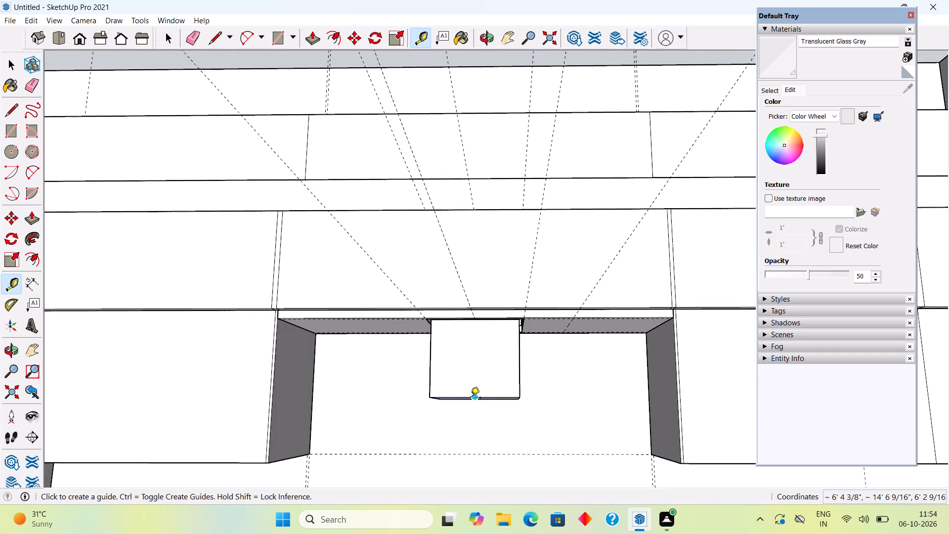
{"action": "double_click", "coordinate": [466, 397]}
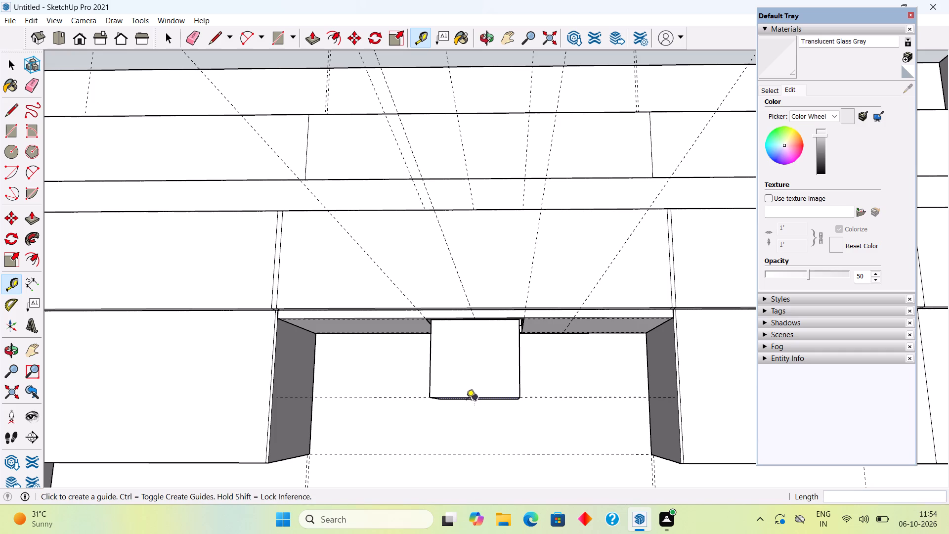
{"action": "left_click", "coordinate": [466, 399]}
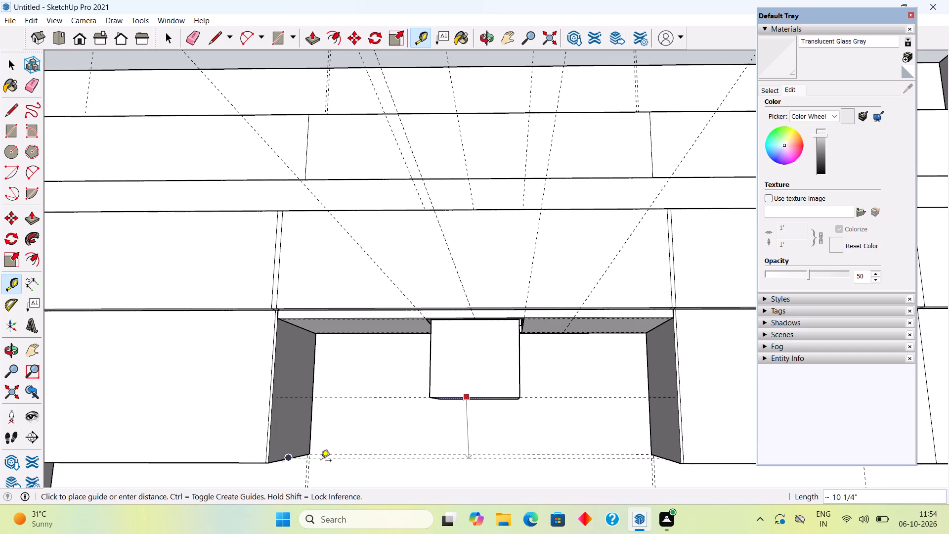
{"action": "scroll", "coordinate": [311, 405], "scroll_direction": "down", "scroll_amount": 5}
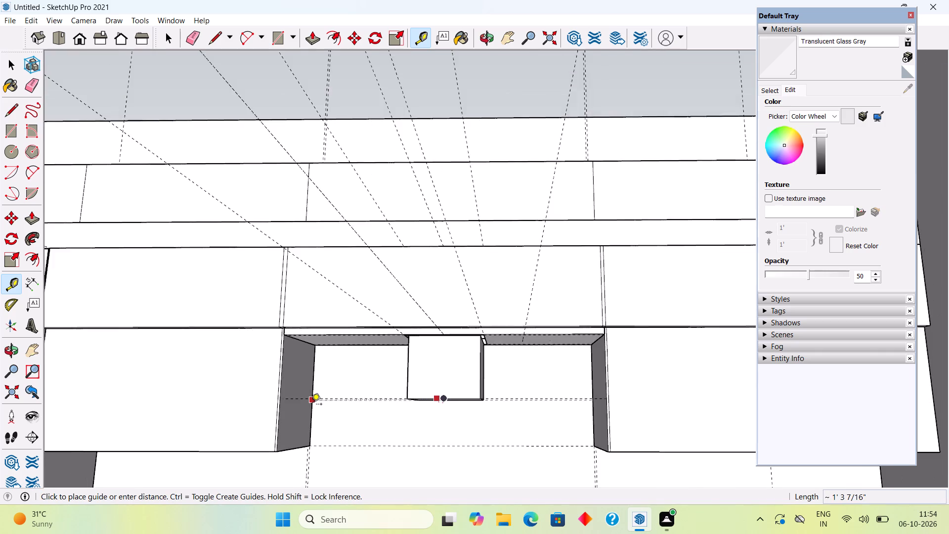
{"action": "key", "text": "space"}
Add a vertical guide on the neighbouring cabinet's inner side, from the horizontal guide's end to the cabinet's lower edge.
{"action": "middle_click_drag", "start_coordinate": [393, 414], "coordinate": [570, 404]}
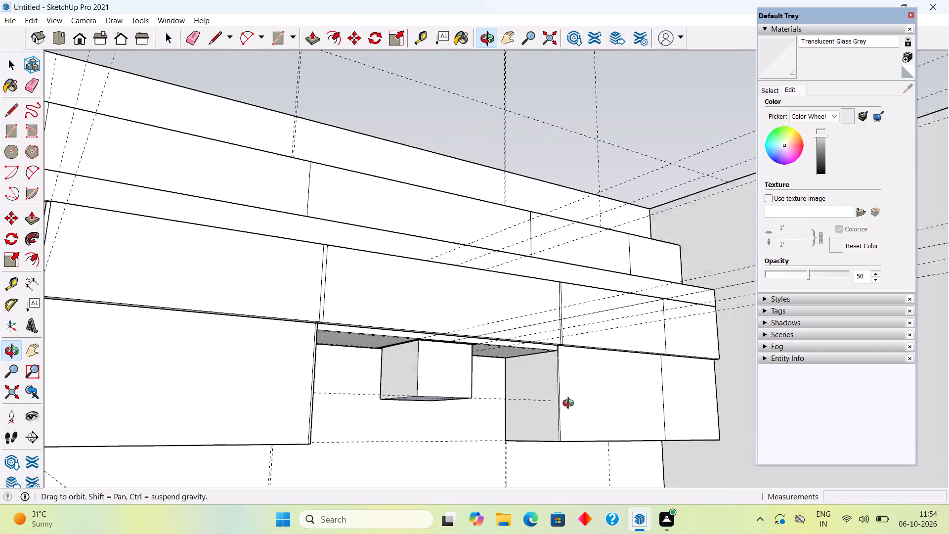
{"action": "middle_click_drag", "start_coordinate": [570, 404], "coordinate": [630, 429]}
{"action": "scroll", "coordinate": [456, 427], "scroll_direction": "up", "scroll_amount": 5}
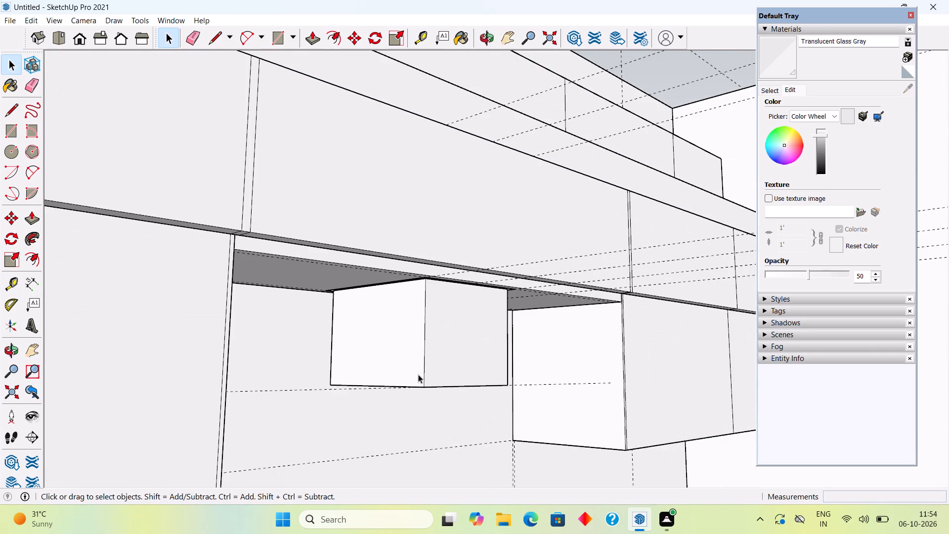
{"action": "middle_click_drag", "start_coordinate": [418, 351], "coordinate": [379, 354]}
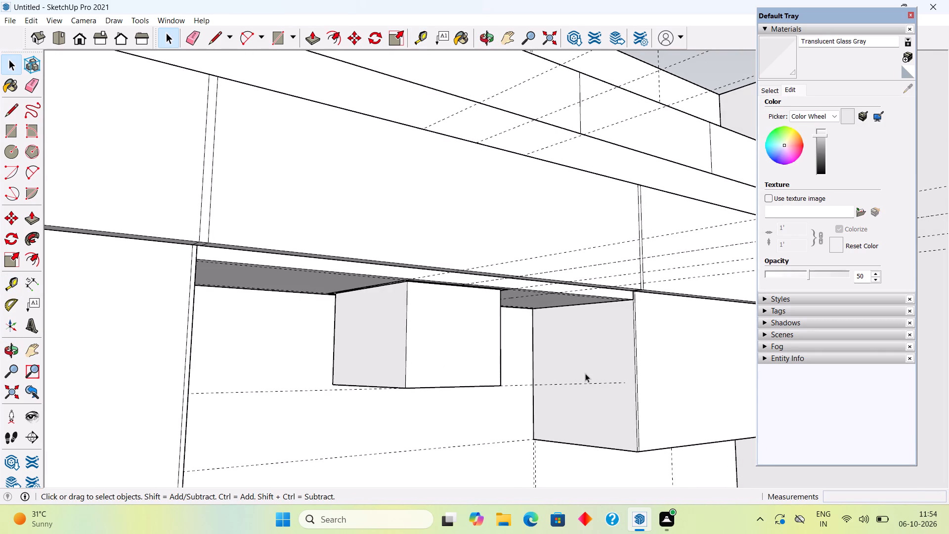
{"action": "scroll", "coordinate": [585, 373], "scroll_direction": "up", "scroll_amount": 3}
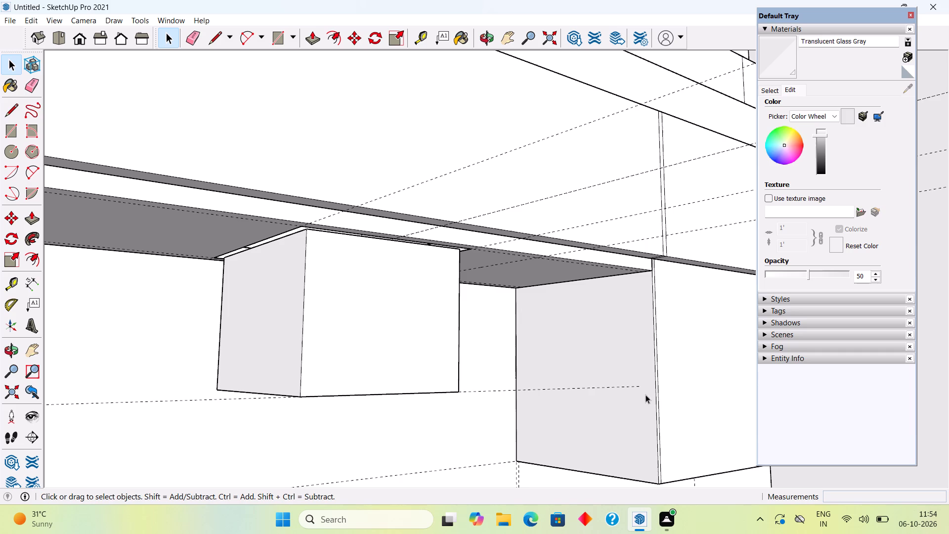
{"action": "key", "text": "t"}
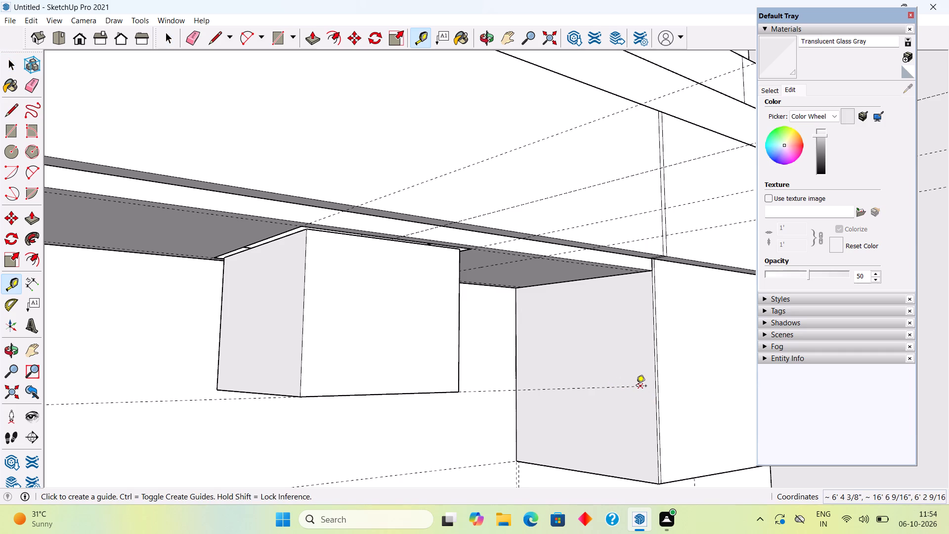
{"action": "left_click", "coordinate": [636, 387]}
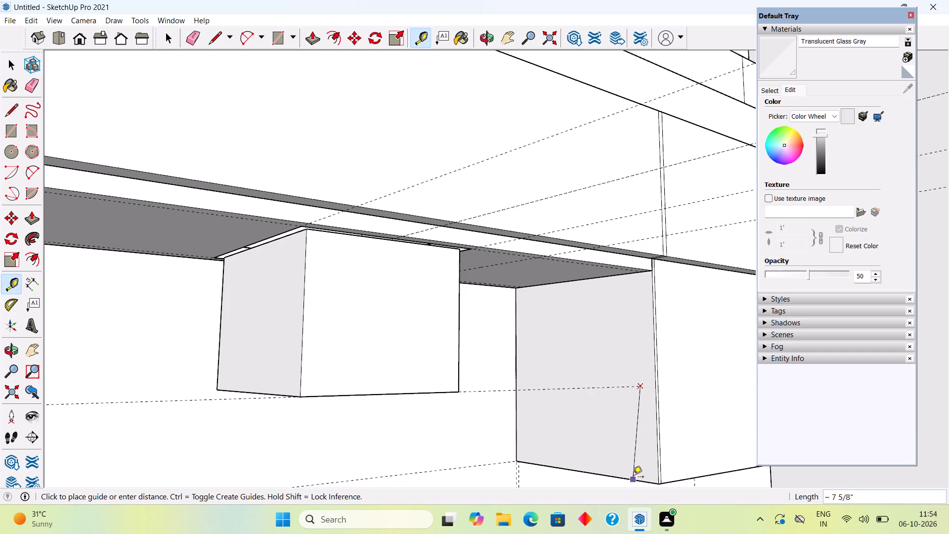
{"action": "left_click", "coordinate": [643, 479]}
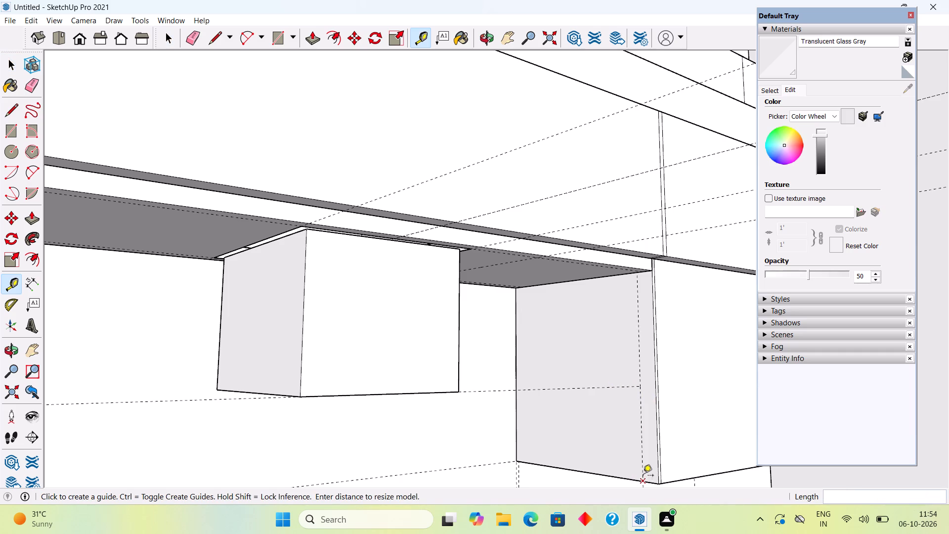
{"action": "left_click", "coordinate": [646, 450]}
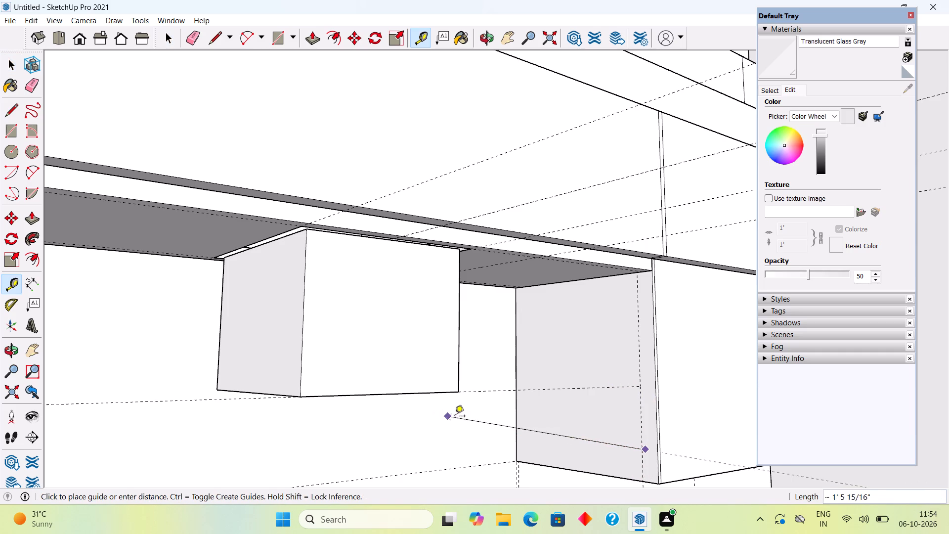
{"action": "key", "text": "space"}
Add vertical guides at the hanging block's two lower front corners, extending down in line with its side edges.
{"action": "middle_click_drag", "start_coordinate": [601, 430], "coordinate": [499, 435]}
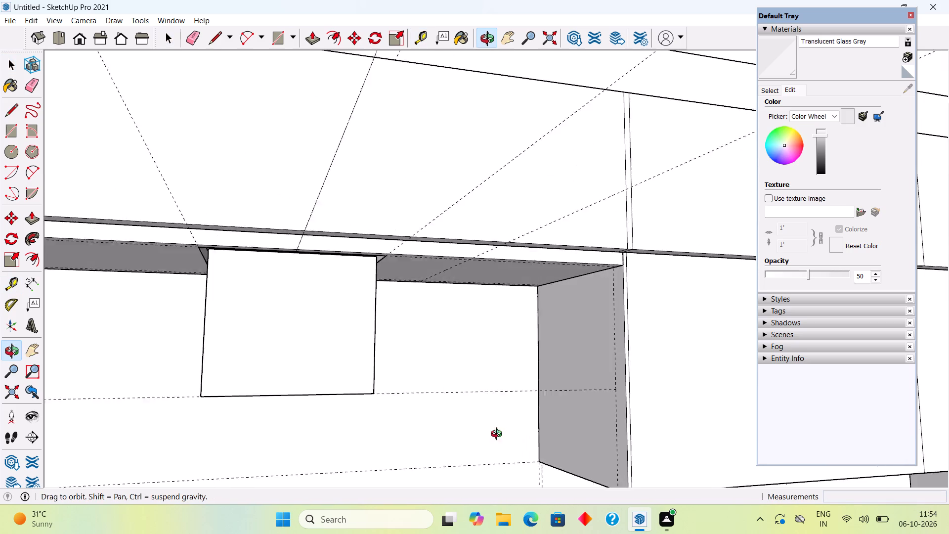
{"action": "middle_click_drag", "start_coordinate": [499, 435], "coordinate": [496, 446]}
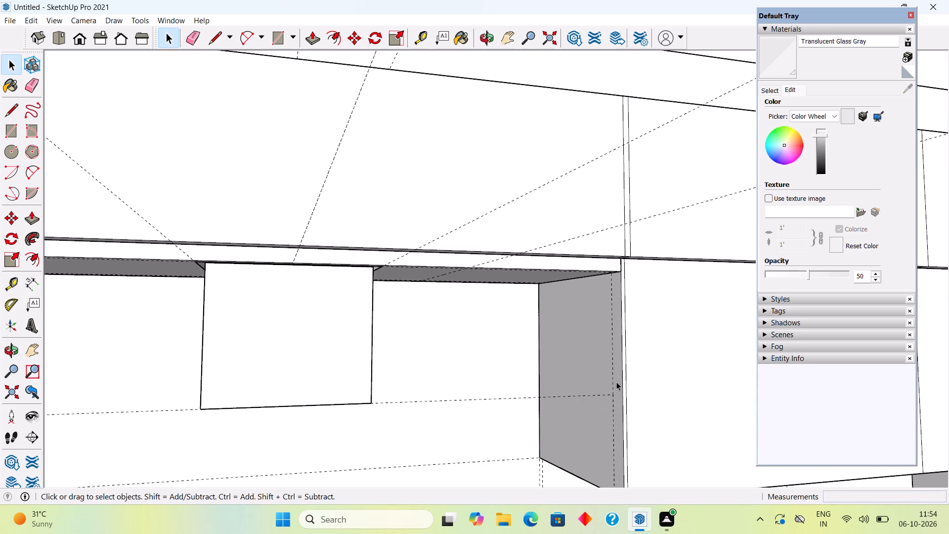
{"action": "key", "text": "t"}
{"action": "left_click", "coordinate": [609, 361]}
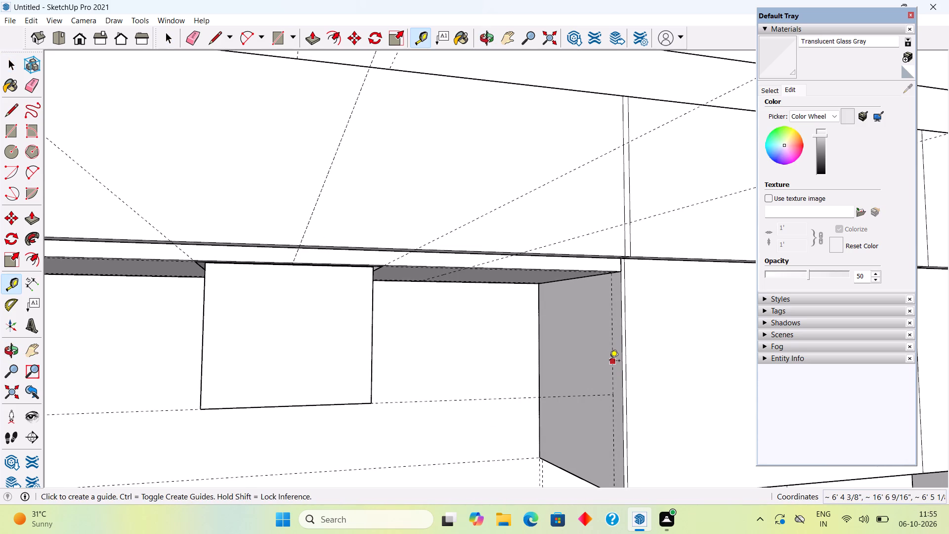
{"action": "left_click", "coordinate": [369, 402]}
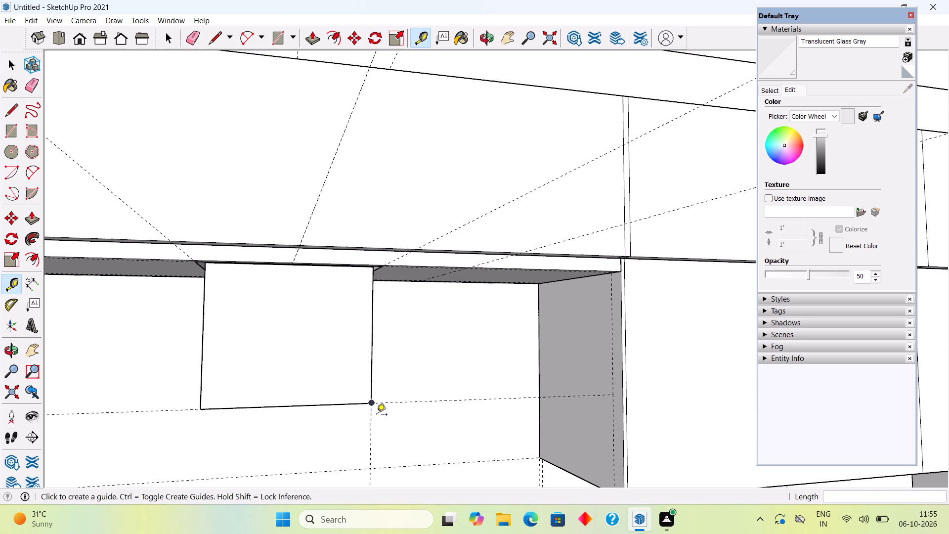
{"action": "left_click", "coordinate": [371, 427]}
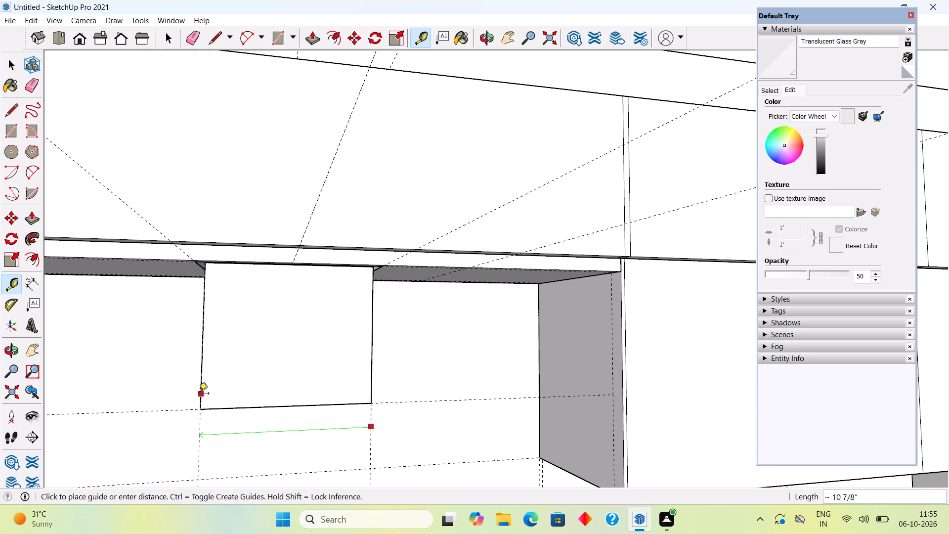
{"action": "left_click", "coordinate": [199, 394]}
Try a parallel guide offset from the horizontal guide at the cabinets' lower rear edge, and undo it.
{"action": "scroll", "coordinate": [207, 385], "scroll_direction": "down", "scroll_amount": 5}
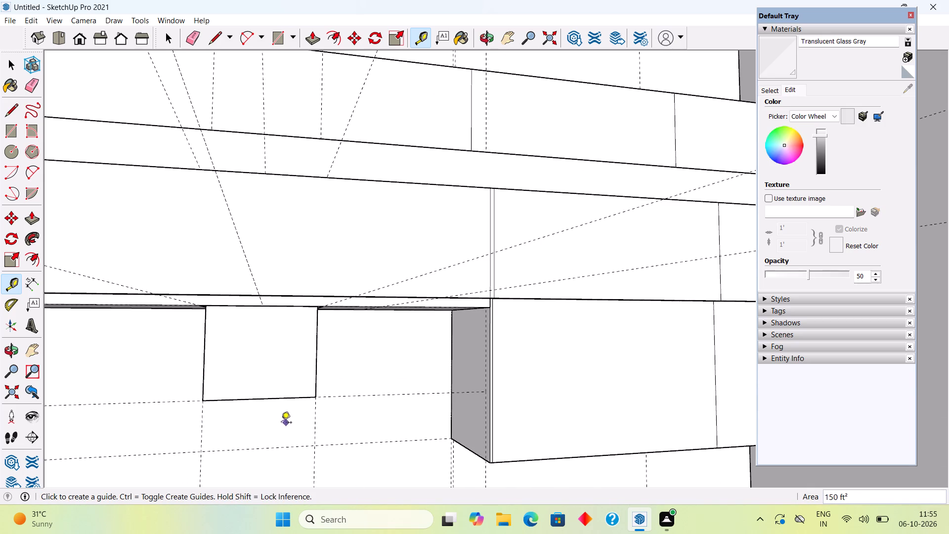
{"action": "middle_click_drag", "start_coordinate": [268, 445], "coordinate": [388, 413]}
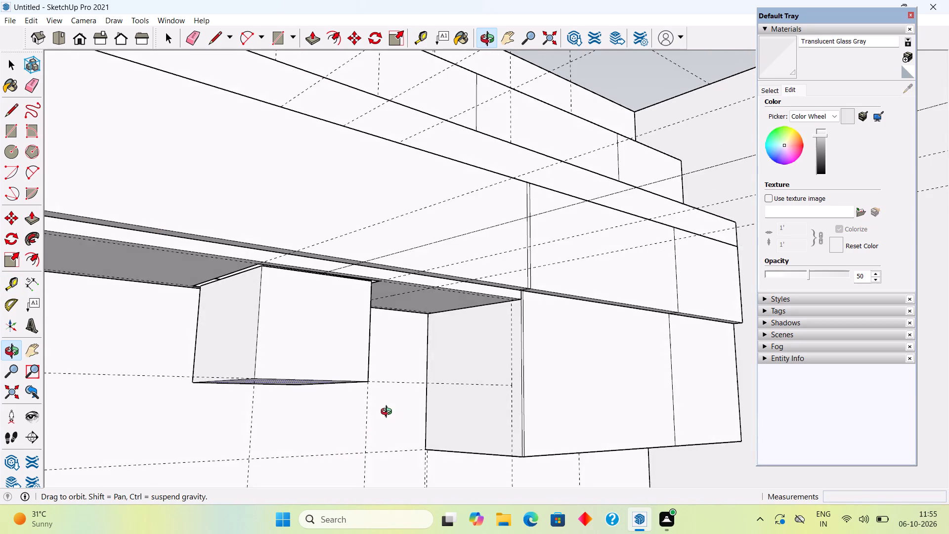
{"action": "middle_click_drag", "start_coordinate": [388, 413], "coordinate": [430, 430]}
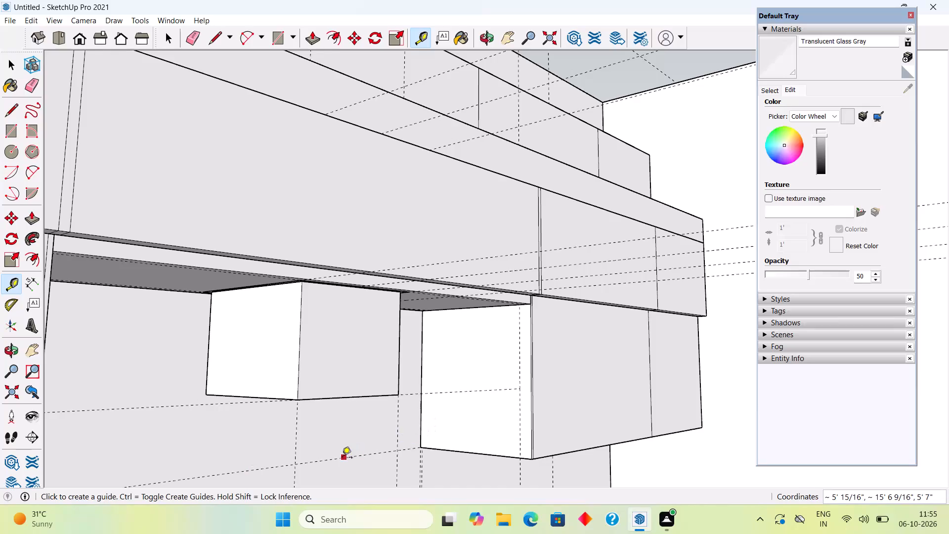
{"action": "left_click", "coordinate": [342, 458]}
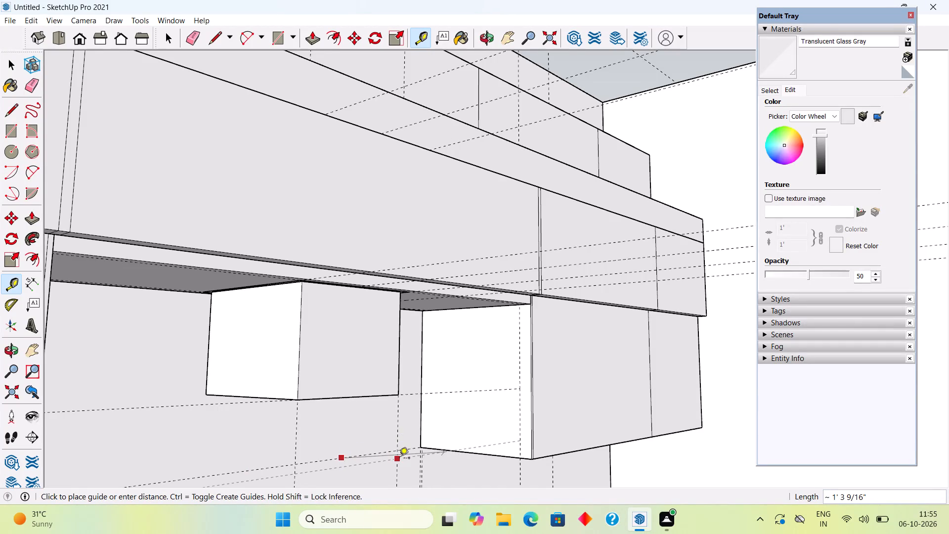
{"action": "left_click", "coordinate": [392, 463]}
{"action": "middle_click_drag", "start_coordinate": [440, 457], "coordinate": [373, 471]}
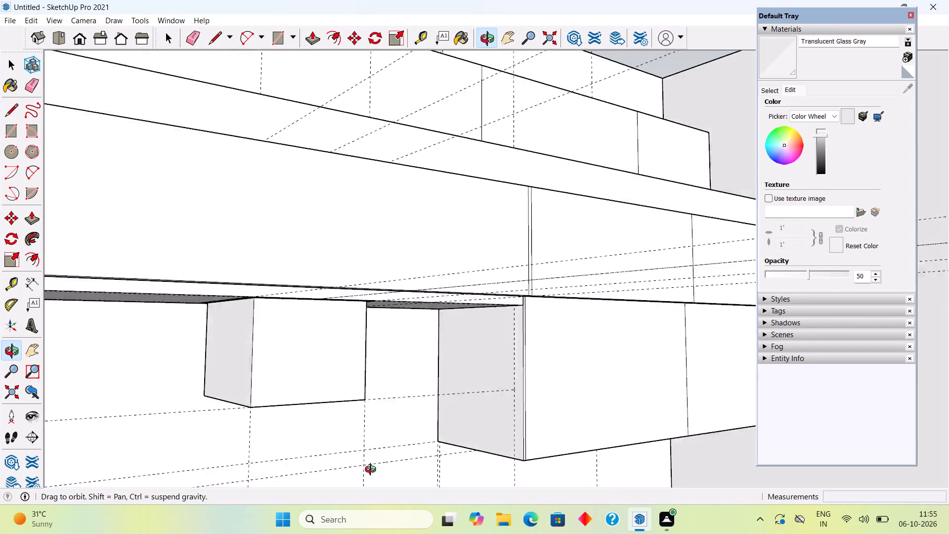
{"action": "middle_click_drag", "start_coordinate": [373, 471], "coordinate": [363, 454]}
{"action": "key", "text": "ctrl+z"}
Add a vertical guide on the neighbouring cabinet's inner side, offset from its rear edge onto the existing vertical guide.
{"action": "middle_click_drag", "start_coordinate": [341, 442], "coordinate": [342, 440]}
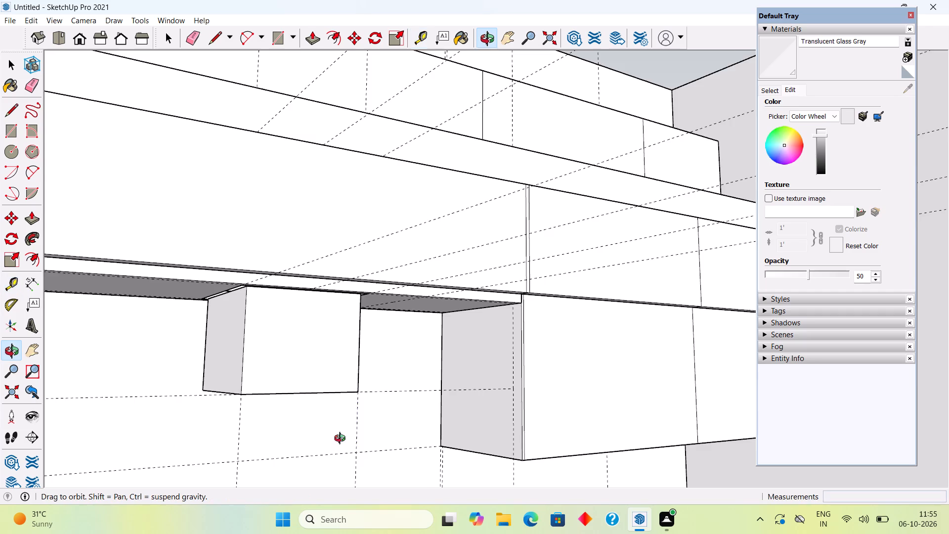
{"action": "middle_click_drag", "start_coordinate": [342, 440], "coordinate": [409, 439]}
{"action": "scroll", "coordinate": [193, 401], "scroll_direction": "up", "scroll_amount": 2}
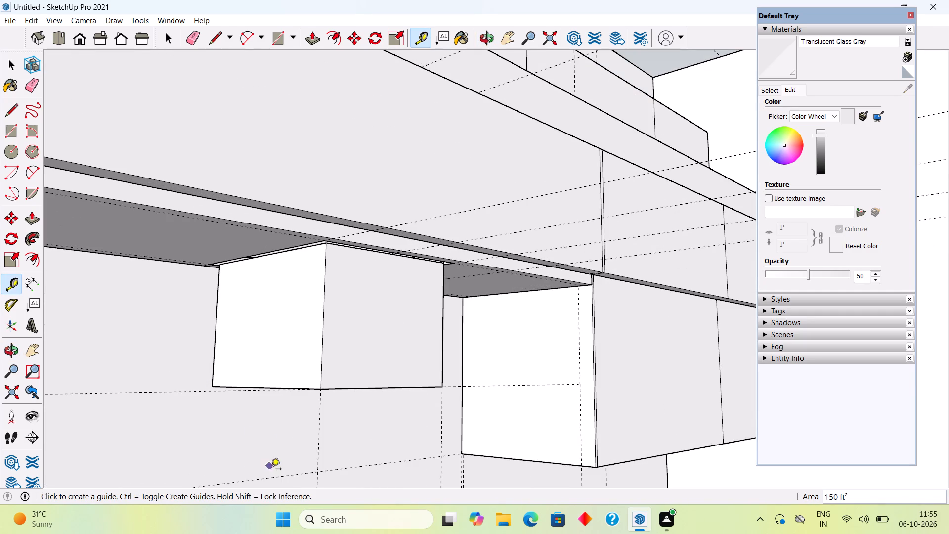
{"action": "left_click", "coordinate": [463, 436]}
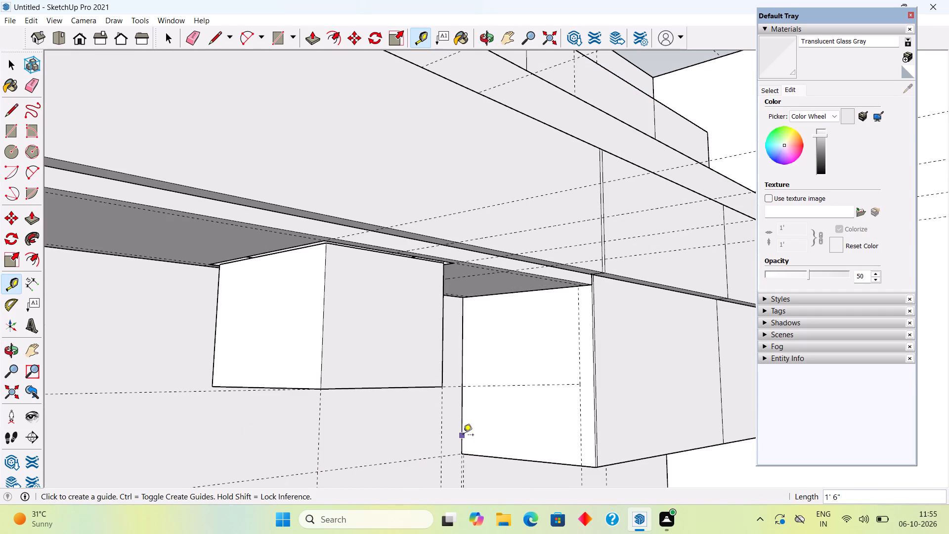
{"action": "left_click", "coordinate": [580, 449]}
{"action": "key", "text": "space"}
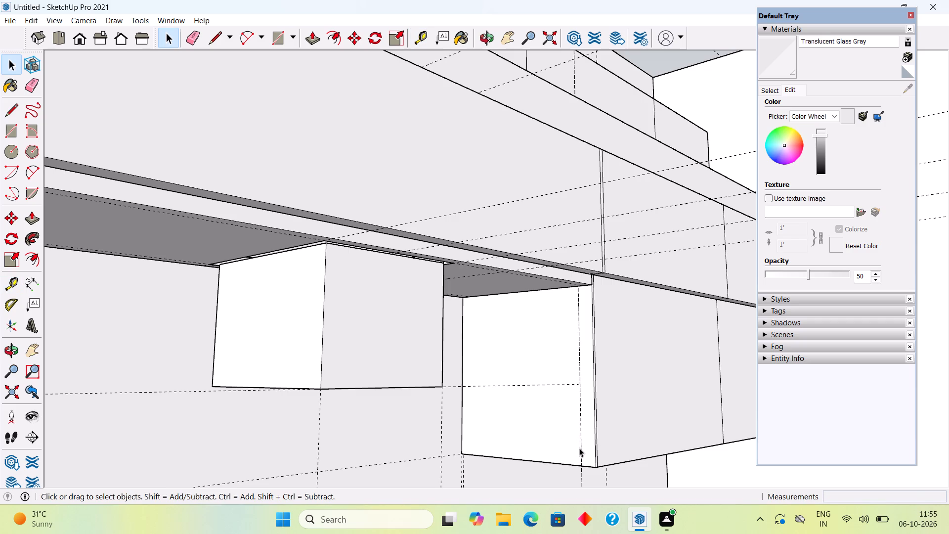
Add a horizontal guide parallel to the block's lower front edge, through the vertical guide's end at the cabinet's lower edge.
{"action": "key", "text": "t"}
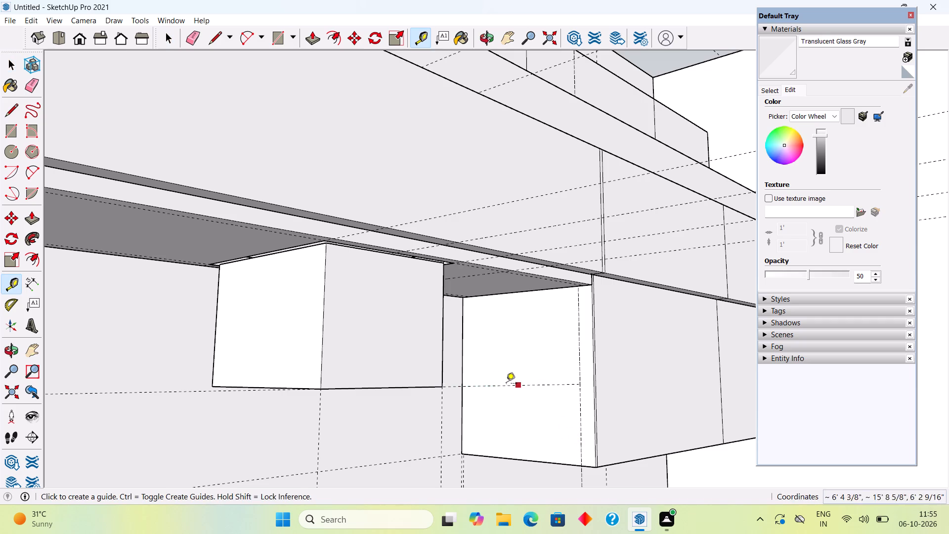
{"action": "middle_click_drag", "start_coordinate": [489, 385], "coordinate": [362, 401]}
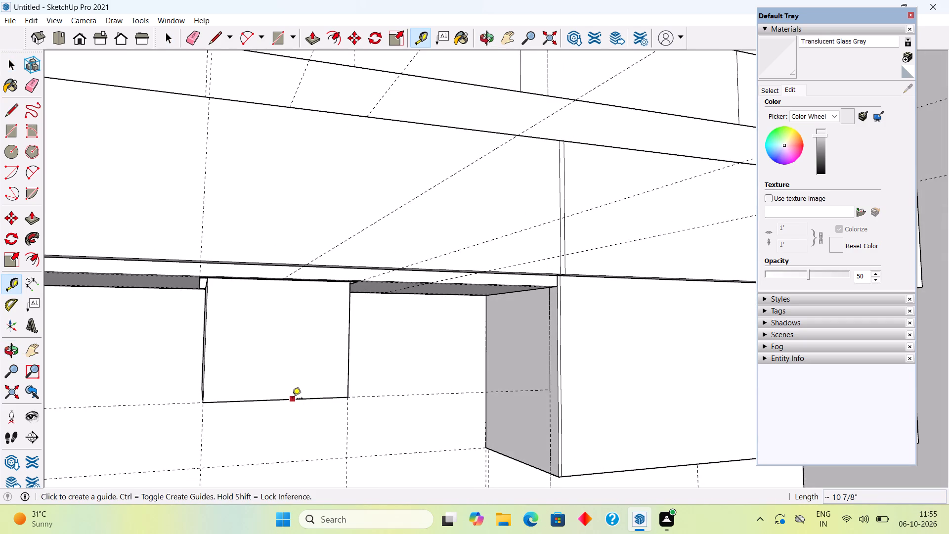
{"action": "left_click", "coordinate": [292, 399]}
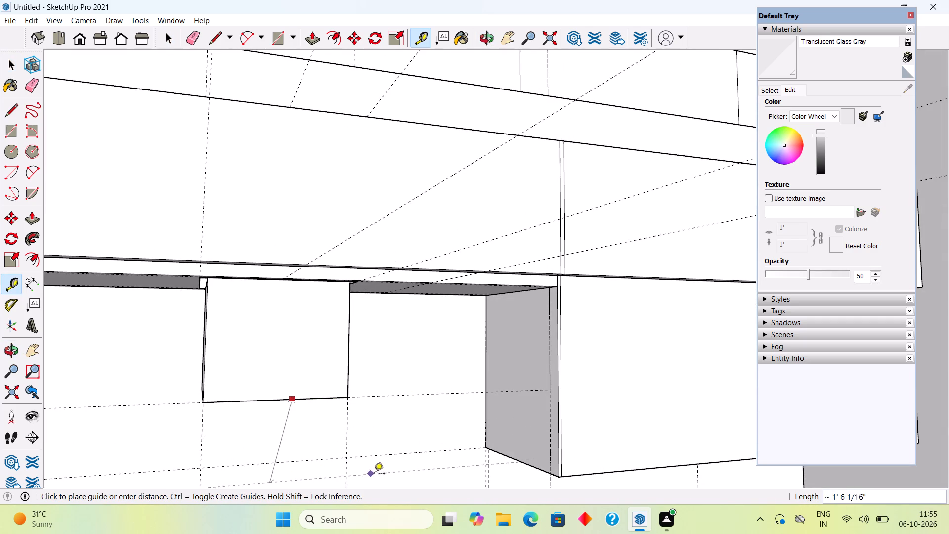
{"action": "left_click", "coordinate": [548, 473]}
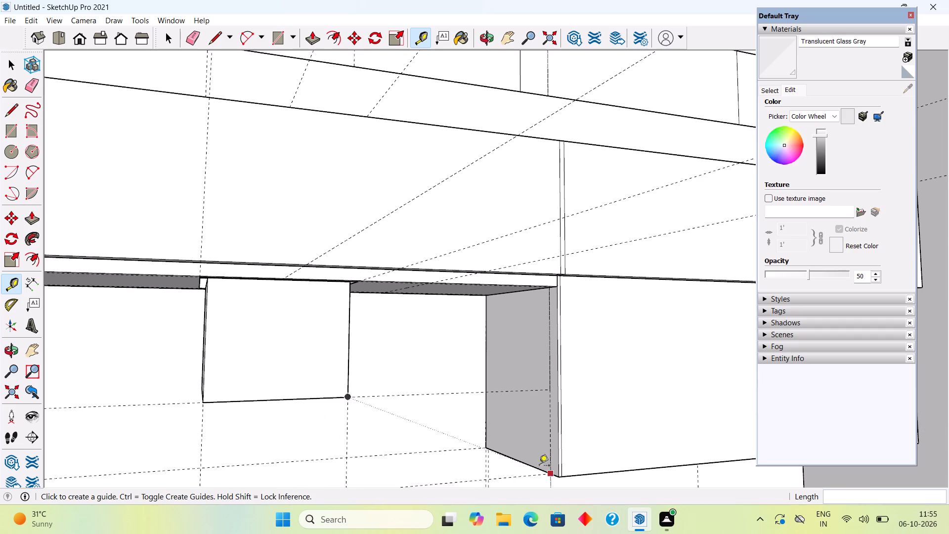
Add vertical guides 6" outward from the guides at the hanging block's right and left sides.
{"action": "scroll", "coordinate": [535, 464], "scroll_direction": "down", "scroll_amount": 9}
{"action": "middle_click_drag", "start_coordinate": [520, 463], "coordinate": [395, 424]}
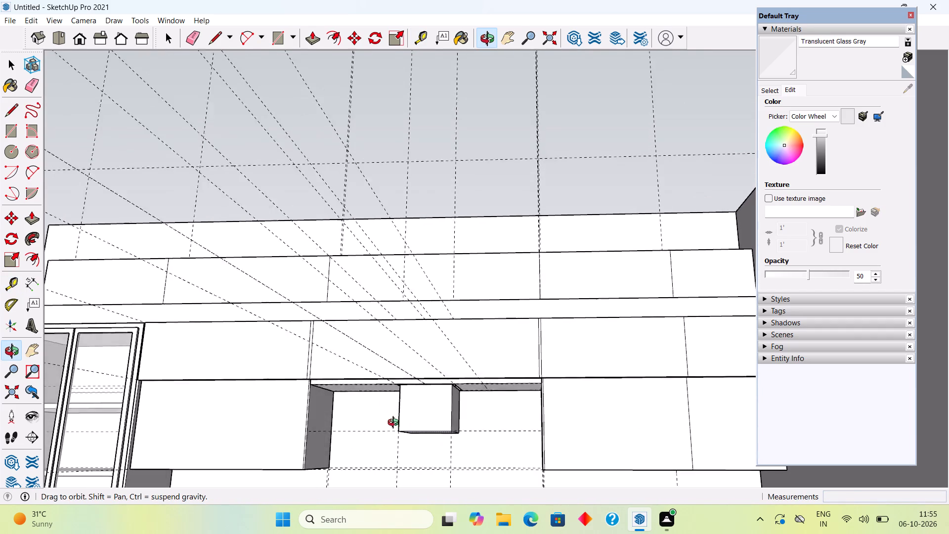
{"action": "middle_click_drag", "start_coordinate": [395, 424], "coordinate": [430, 451]}
{"action": "scroll", "coordinate": [431, 443], "scroll_direction": "up", "scroll_amount": 5}
{"action": "scroll", "coordinate": [459, 424], "scroll_direction": "down", "scroll_amount": 3}
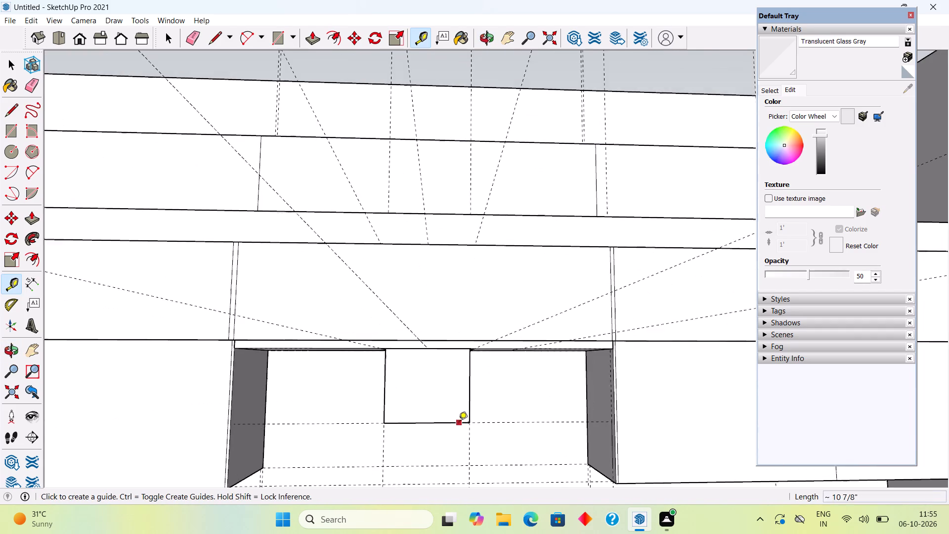
{"action": "left_click", "coordinate": [468, 446]}
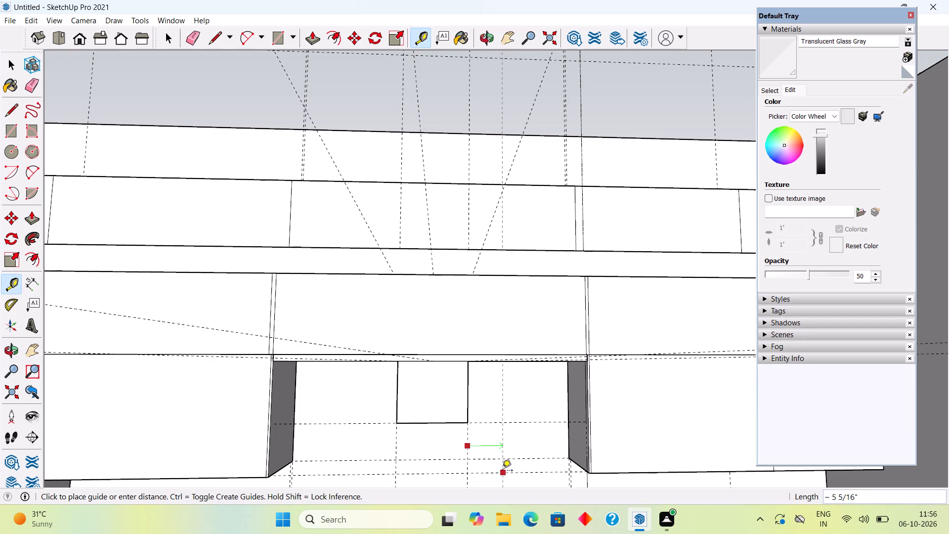
{"action": "type", "text": "6\""}
{"action": "key", "text": "Return"}
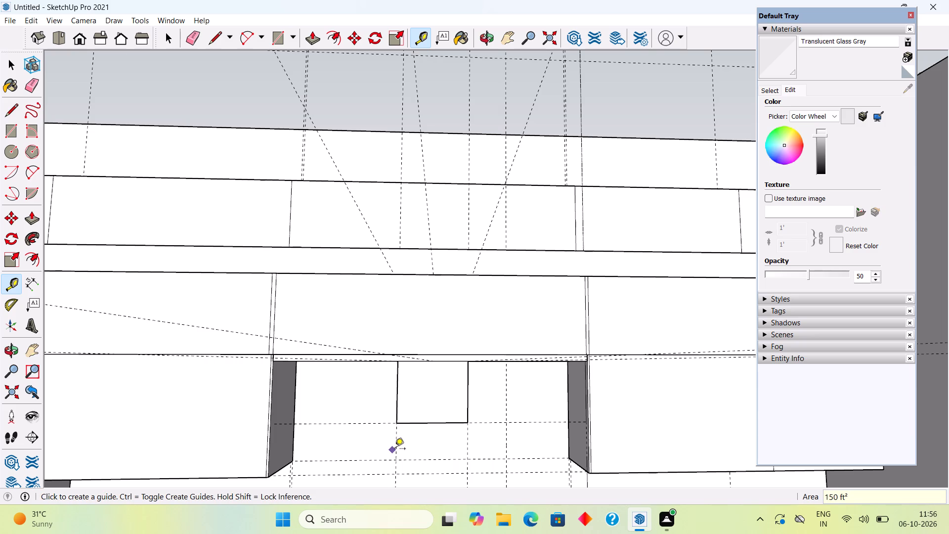
{"action": "left_click", "coordinate": [395, 449]}
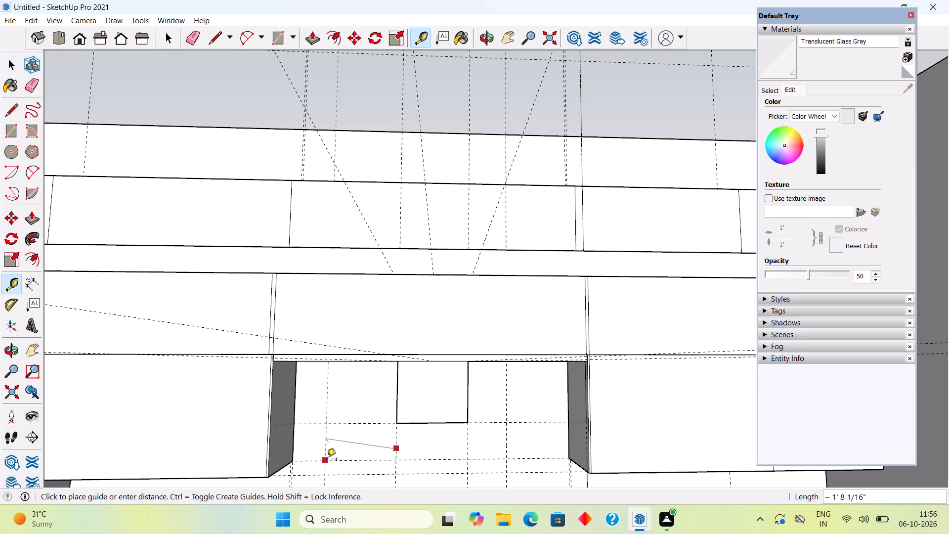
{"action": "scroll", "coordinate": [322, 476], "scroll_direction": "down", "scroll_amount": 4}
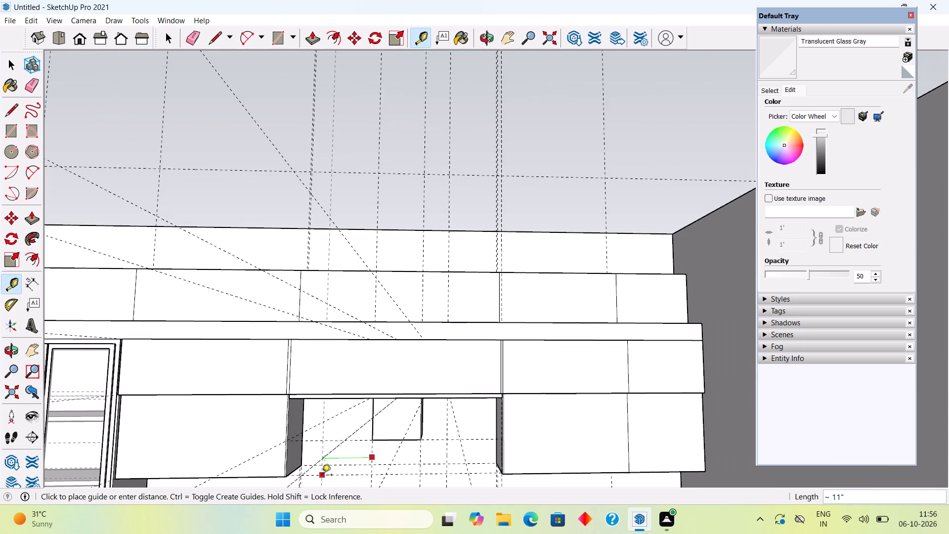
{"action": "type", "text": "6\""}
{"action": "key", "text": "Return"}
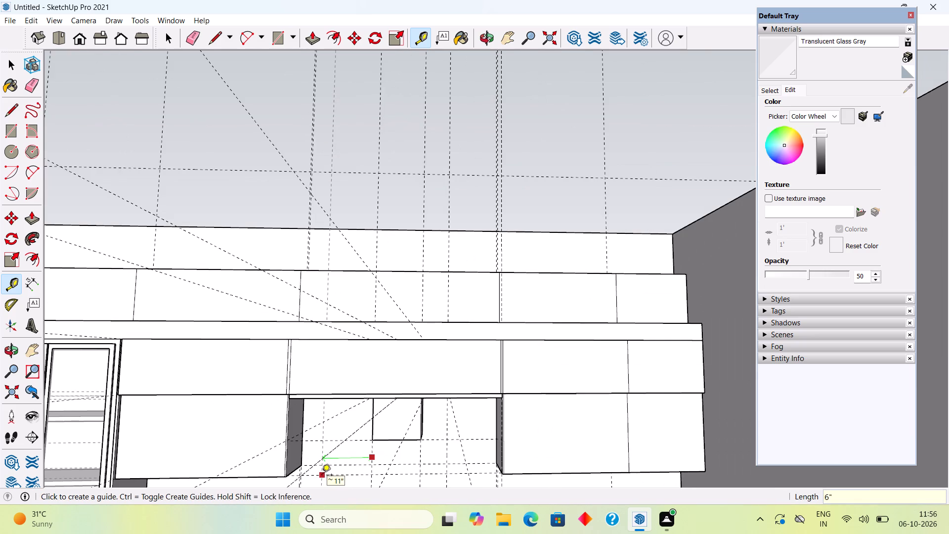
Add another vertical guide 1' outward from the 6" offset guide on the hanging block's left side.
{"action": "scroll", "coordinate": [322, 476], "scroll_direction": "up", "scroll_amount": 4}
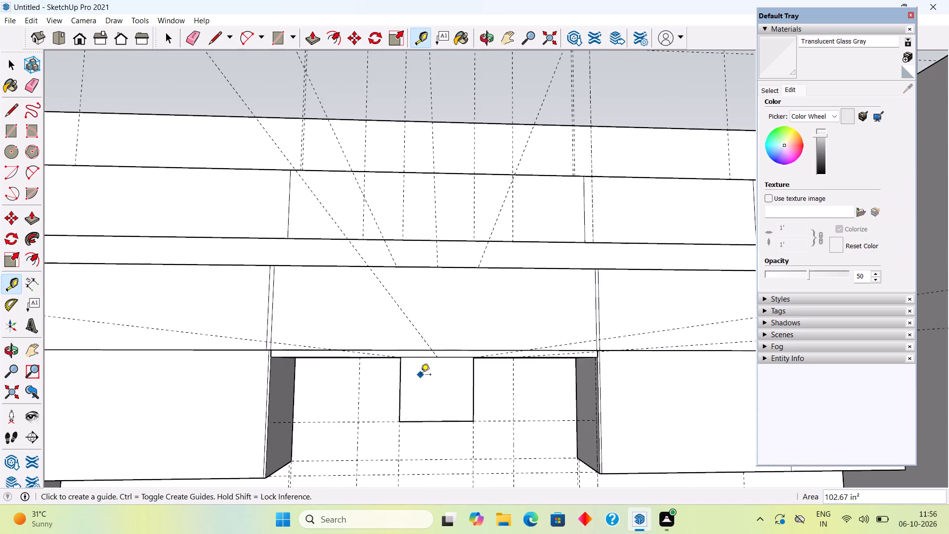
{"action": "scroll", "coordinate": [421, 375], "scroll_direction": "up", "scroll_amount": 1, "text": "shift"}
{"action": "middle_click_drag", "start_coordinate": [421, 374], "coordinate": [438, 265], "text": "shift"}
{"action": "scroll", "coordinate": [420, 334], "scroll_direction": "up", "scroll_amount": 1}
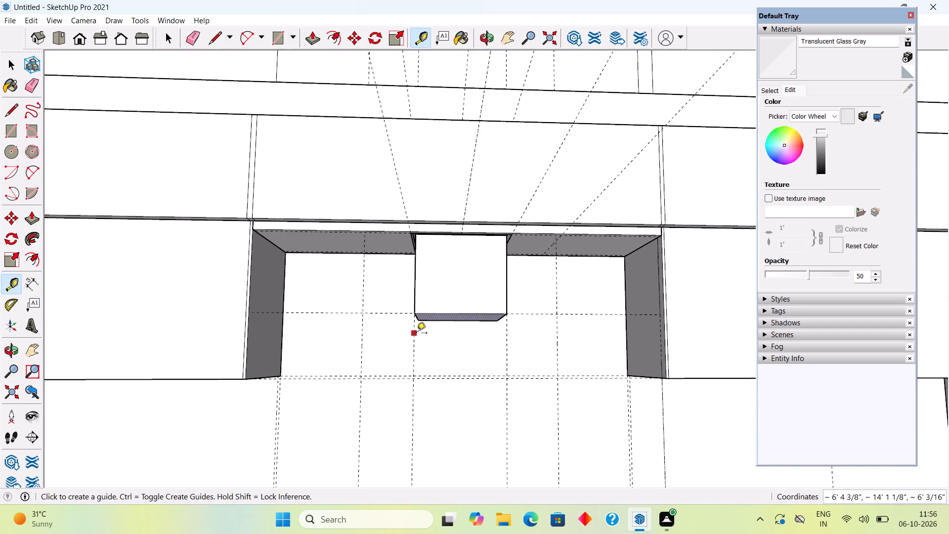
{"action": "scroll", "coordinate": [417, 334], "scroll_direction": "up", "scroll_amount": 2}
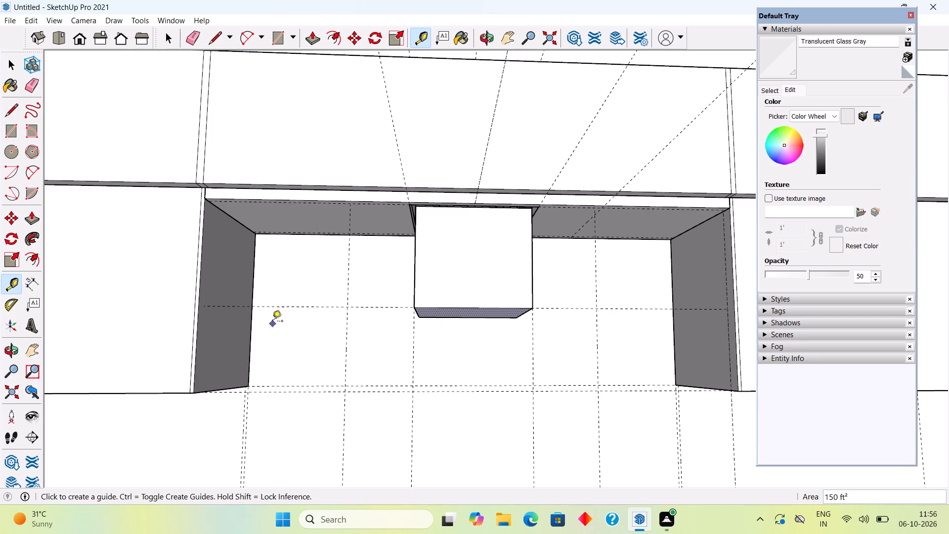
{"action": "left_click", "coordinate": [346, 329]}
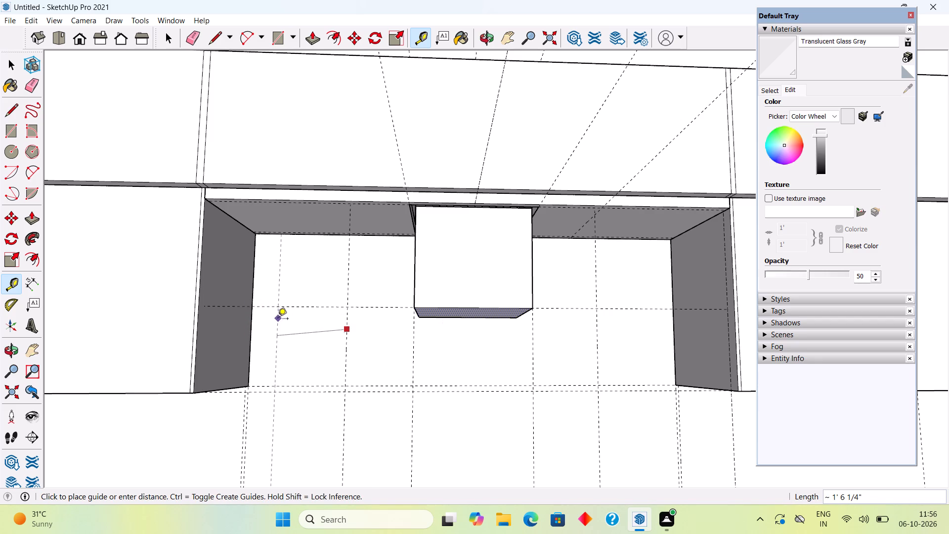
{"action": "middle_click_drag", "start_coordinate": [283, 322], "coordinate": [372, 331]}
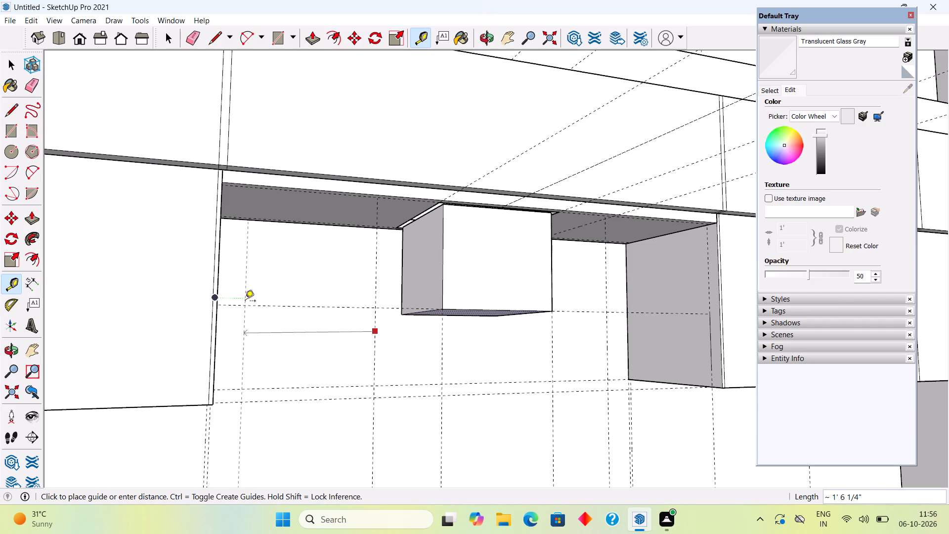
{"action": "type", "text": "1'"}
{"action": "key", "text": "Return"}
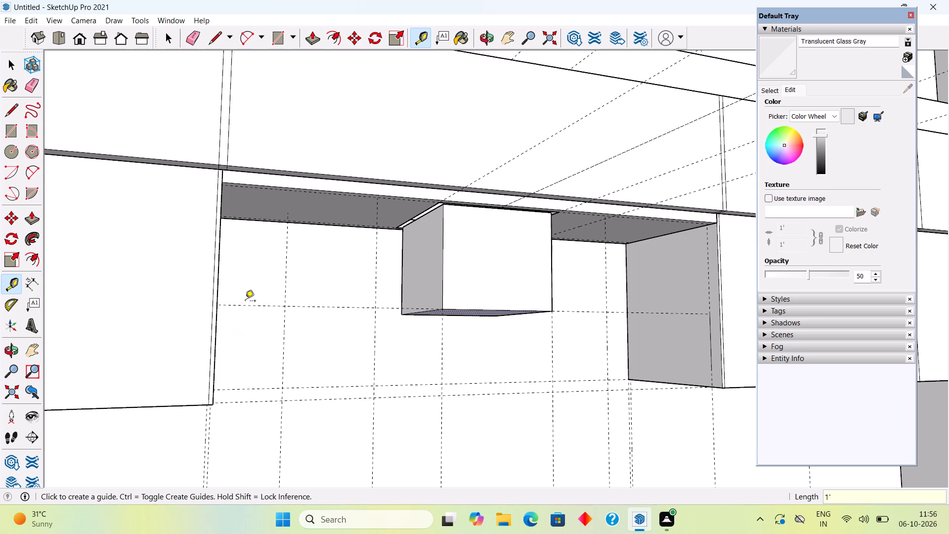
Add a vertical guide 1' outward from the guide at the hanging block's right side.
{"action": "middle_click_drag", "start_coordinate": [544, 345], "coordinate": [509, 357]}
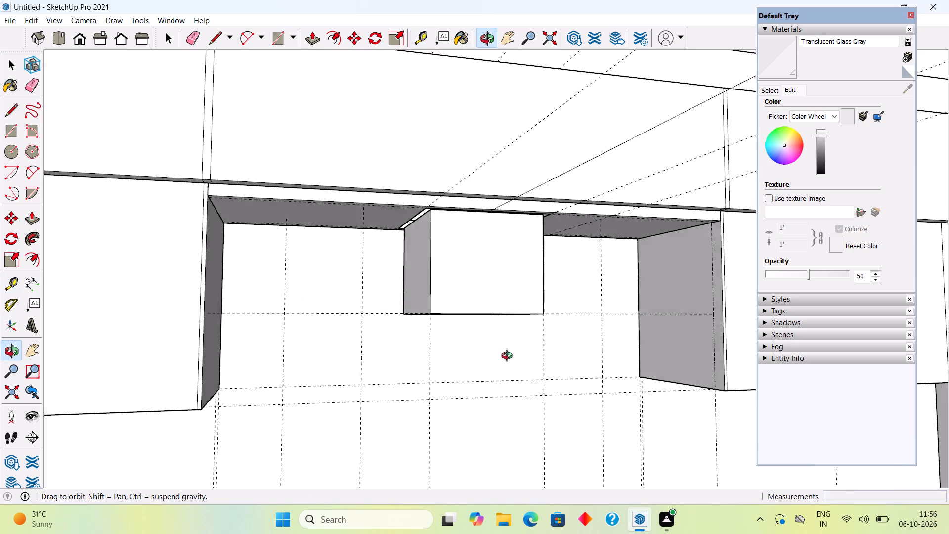
{"action": "middle_click_drag", "start_coordinate": [509, 357], "coordinate": [433, 373]}
{"action": "left_click", "coordinate": [513, 347]}
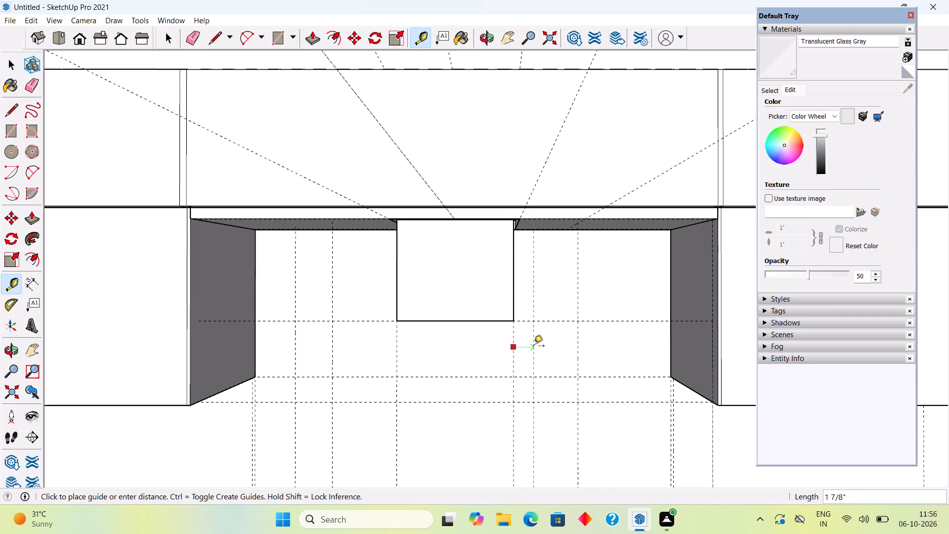
{"action": "type", "text": "1'"}
{"action": "key", "text": "Return"}
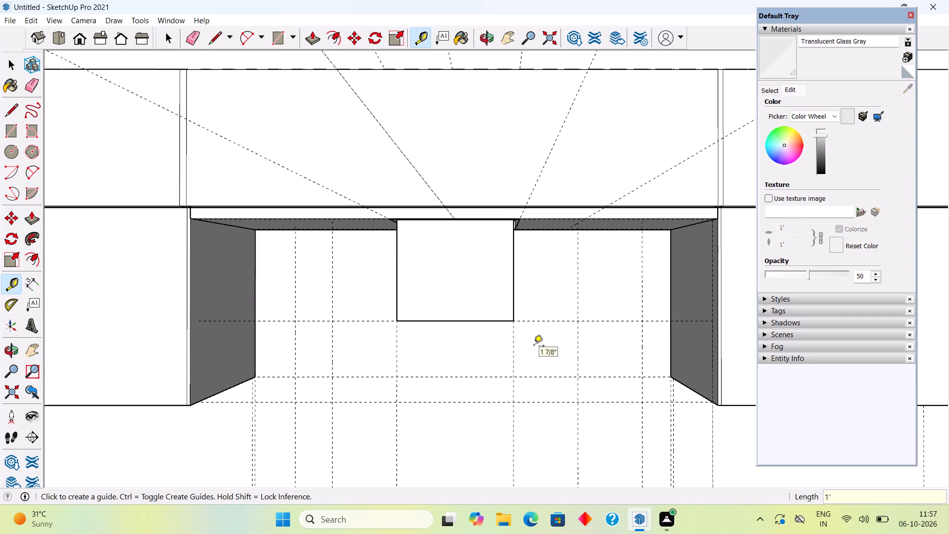
{"action": "key", "text": "space"}
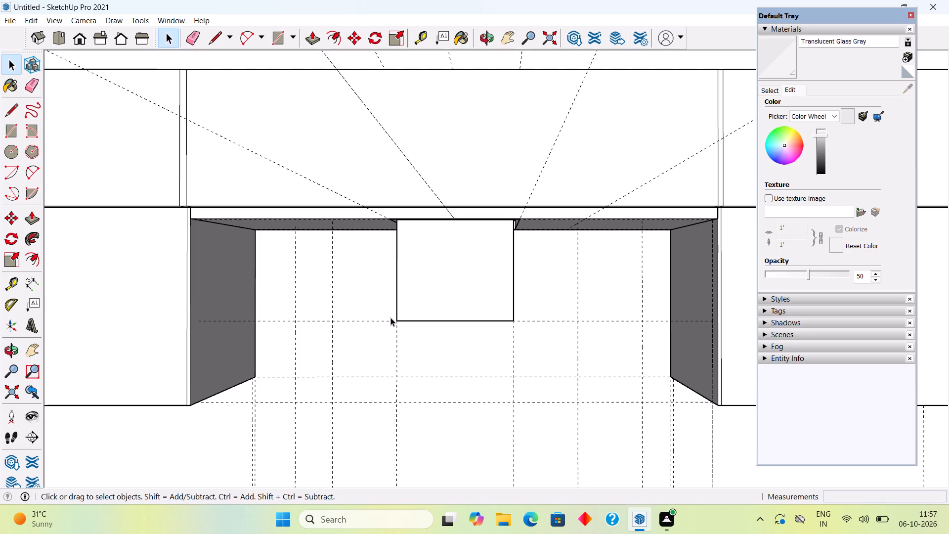
Draw a 10" line from the block's lower-left front corner to the outer left guide, and a slanted edge down to the inner guide.
{"action": "scroll", "coordinate": [422, 306], "scroll_direction": "up", "scroll_amount": 3}
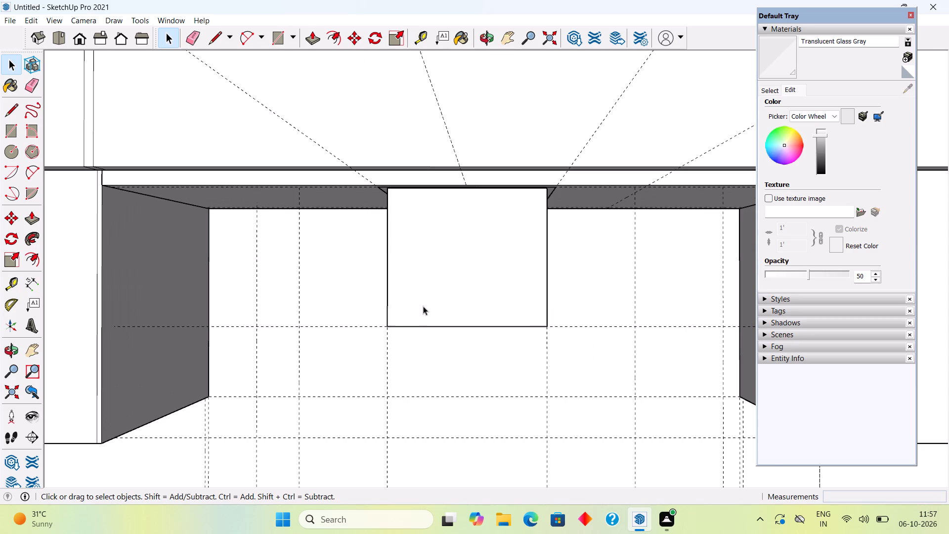
{"action": "middle_click_drag", "start_coordinate": [423, 306], "coordinate": [515, 372]}
{"action": "left_click", "coordinate": [470, 315]}
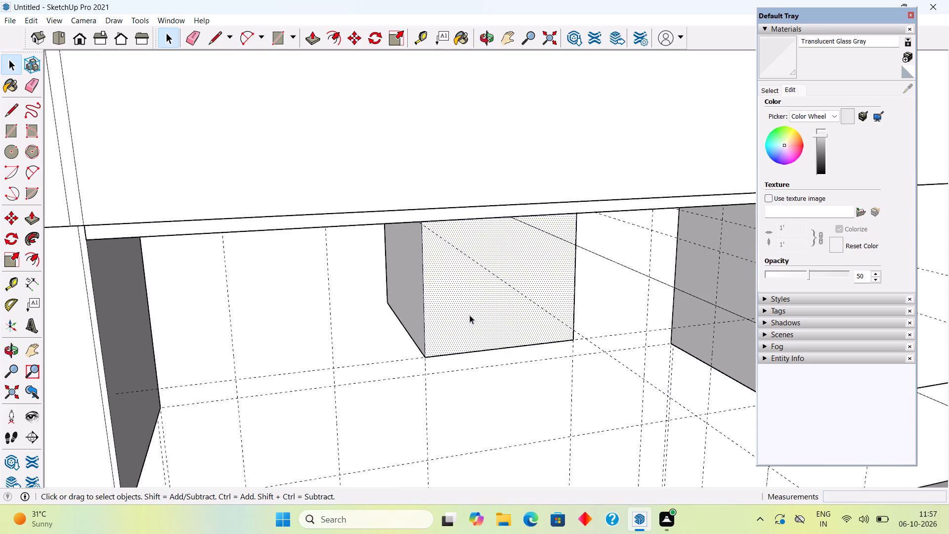
{"action": "scroll", "coordinate": [432, 358], "scroll_direction": "down", "scroll_amount": 1}
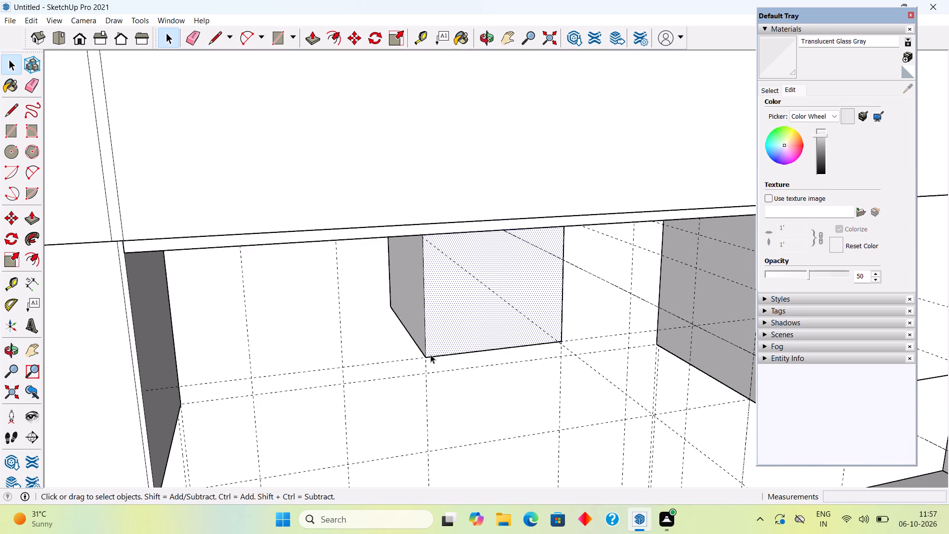
{"action": "middle_click_drag", "start_coordinate": [427, 347], "coordinate": [393, 288]}
{"action": "scroll", "coordinate": [411, 366], "scroll_direction": "up", "scroll_amount": 1}
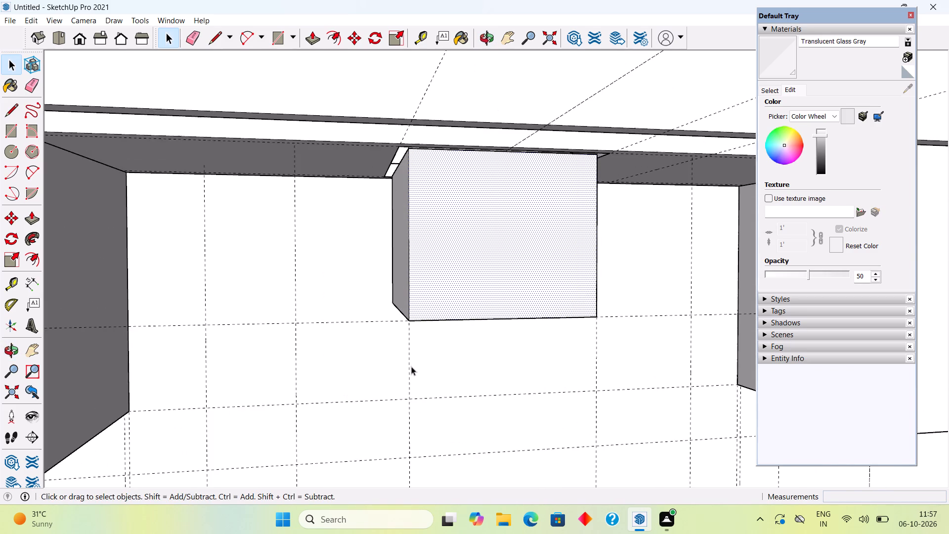
{"action": "scroll", "coordinate": [411, 366], "scroll_direction": "up", "scroll_amount": 2}
{"action": "middle_click_drag", "start_coordinate": [414, 321], "coordinate": [502, 275]}
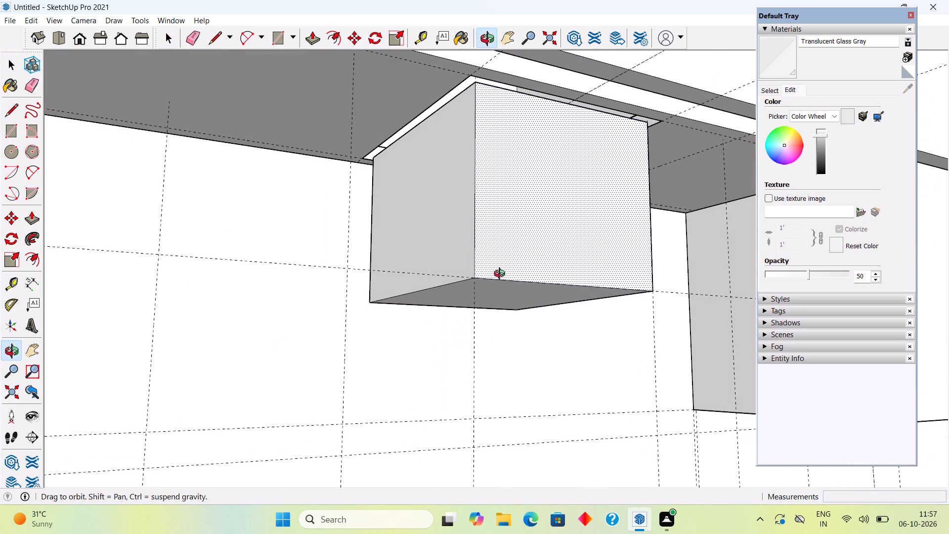
{"action": "middle_click_drag", "start_coordinate": [502, 275], "coordinate": [442, 311]}
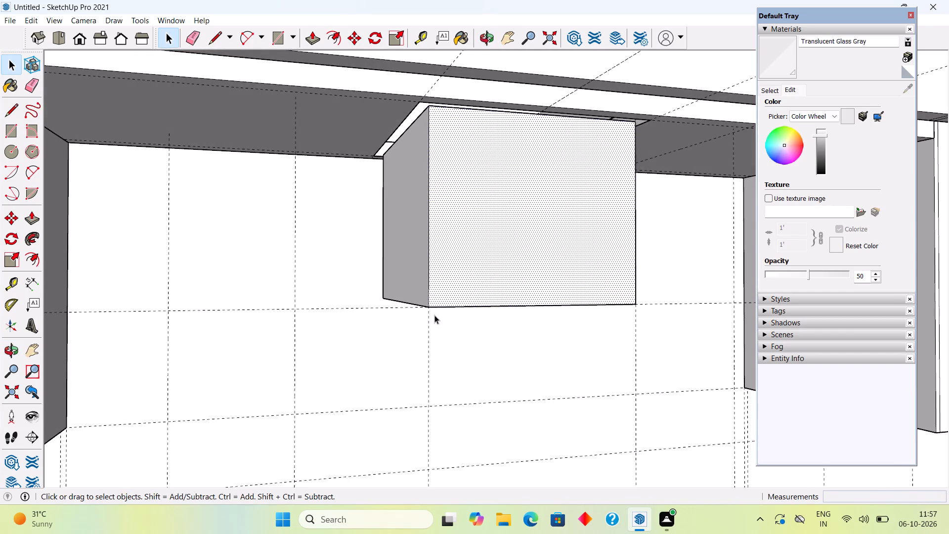
{"action": "middle_click_drag", "start_coordinate": [431, 313], "coordinate": [397, 321]}
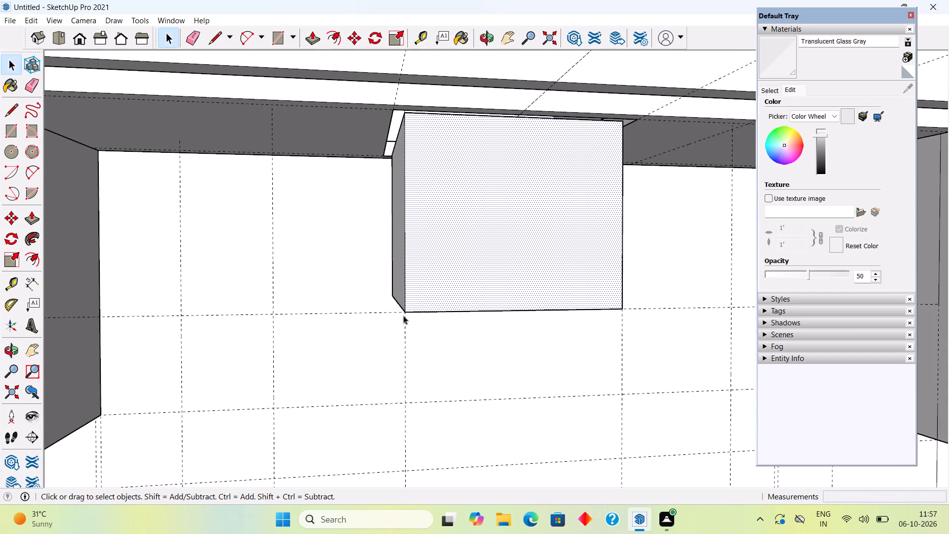
{"action": "key", "text": "l"}
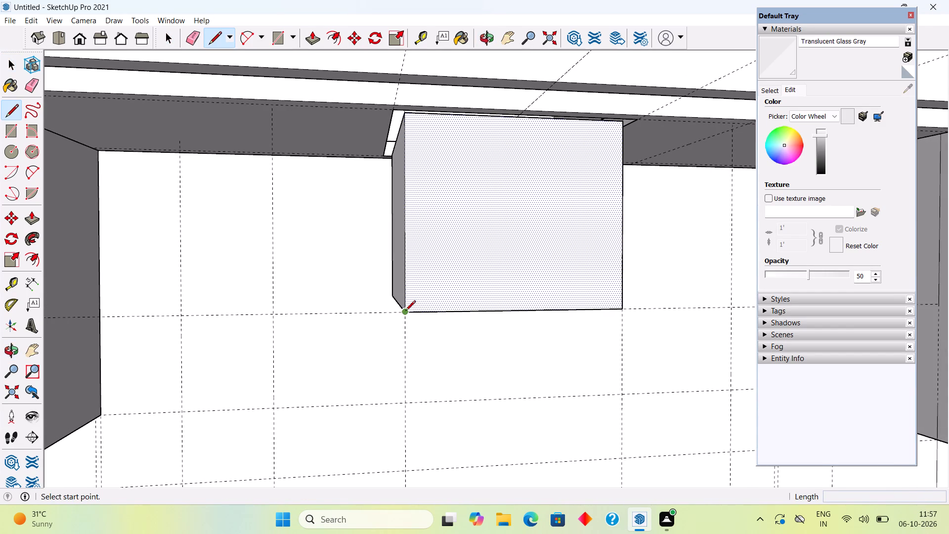
{"action": "left_click", "coordinate": [405, 311]}
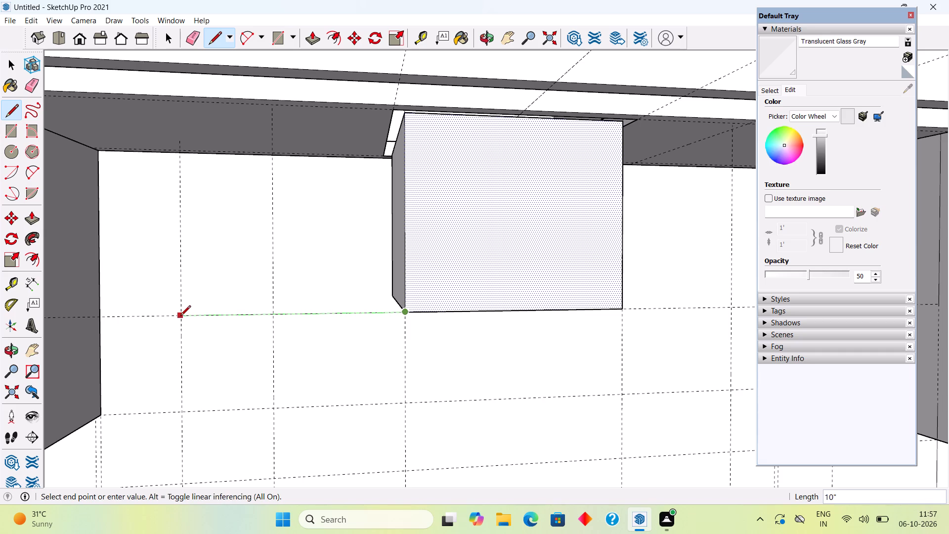
{"action": "left_click", "coordinate": [180, 316]}
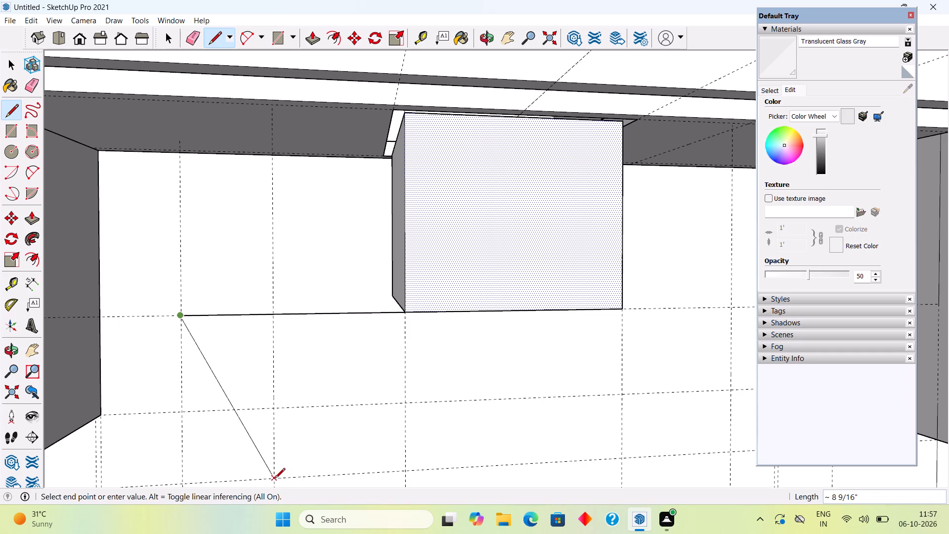
{"action": "left_click", "coordinate": [273, 481]}
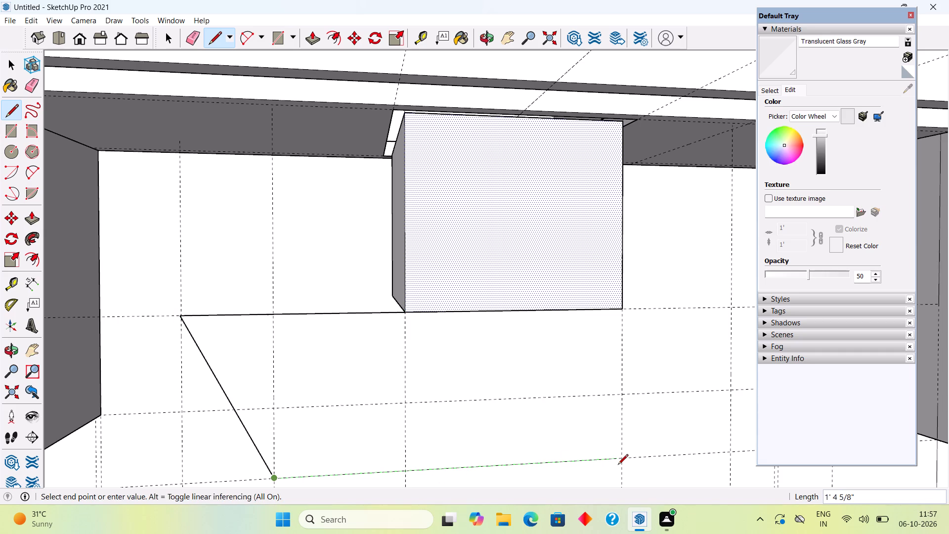
Complete the trapezoid outline with a lower edge about 1' 10" long, a slanted right edge, and a top edge along the block's bottom.
{"action": "scroll", "coordinate": [620, 464], "scroll_direction": "down", "scroll_amount": 4}
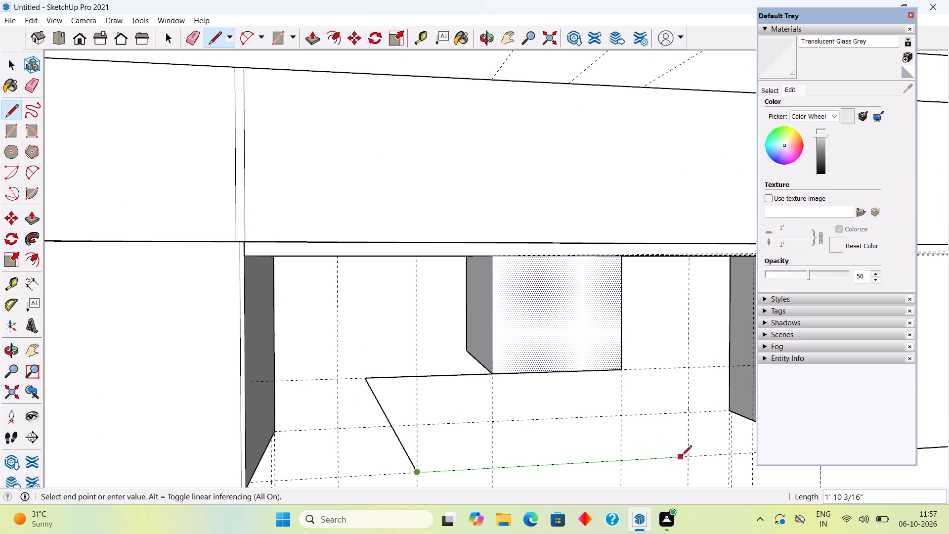
{"action": "left_click", "coordinate": [682, 456]}
{"action": "scroll", "coordinate": [683, 457], "scroll_direction": "up", "scroll_amount": 3}
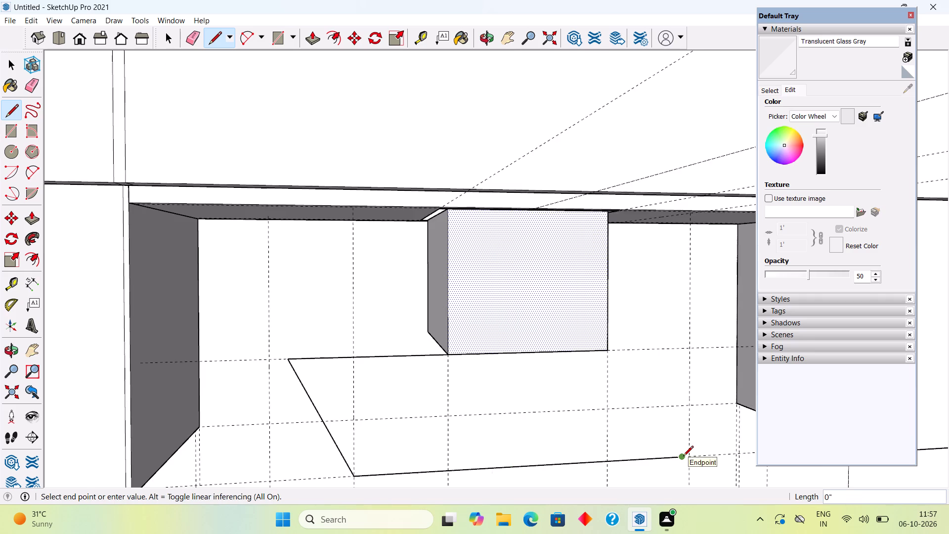
{"action": "left_click", "coordinate": [692, 458]}
{"action": "scroll", "coordinate": [677, 452], "scroll_direction": "down", "scroll_amount": 6}
{"action": "middle_click_drag", "start_coordinate": [676, 452], "coordinate": [552, 428]}
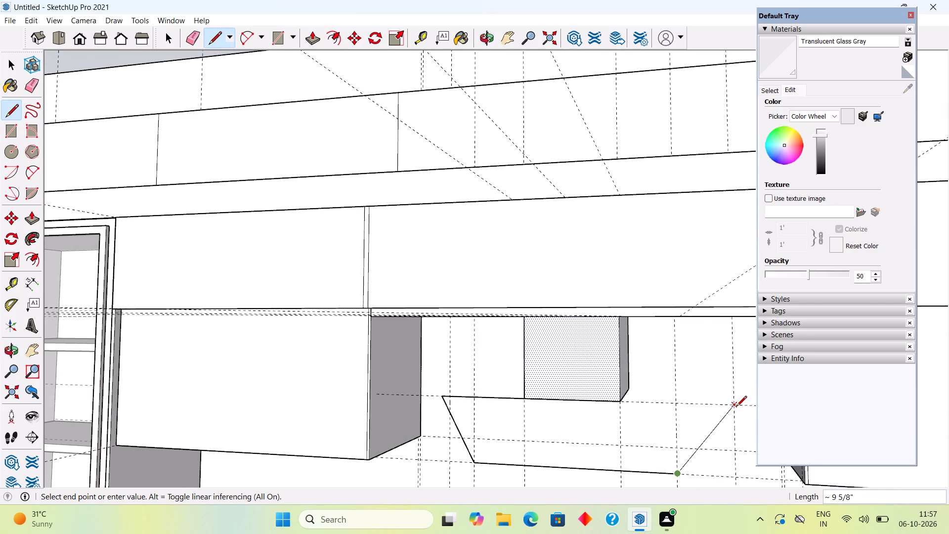
{"action": "left_click", "coordinate": [736, 407]}
{"action": "left_click", "coordinate": [614, 401]}
{"action": "middle_click_drag", "start_coordinate": [559, 422], "coordinate": [626, 396]}
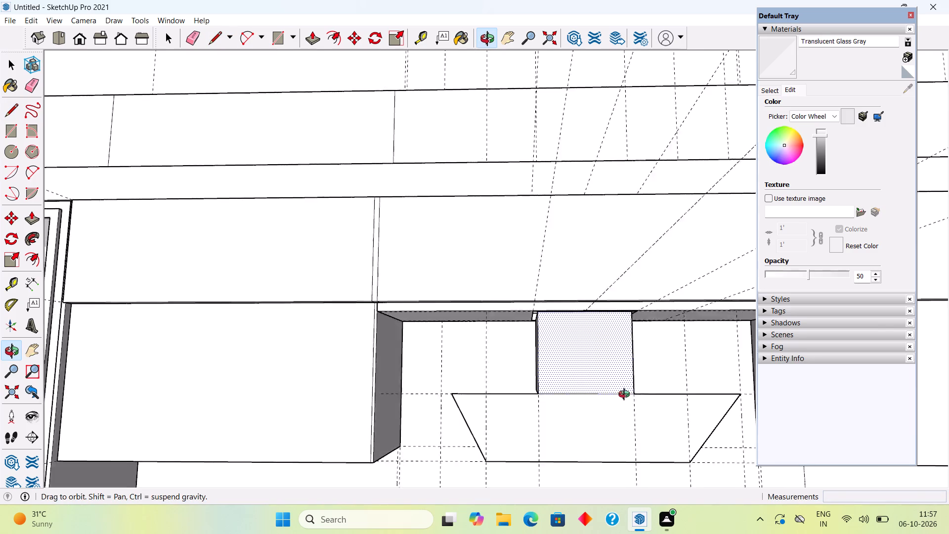
{"action": "middle_click_drag", "start_coordinate": [626, 396], "coordinate": [665, 405]}
{"action": "left_click_drag", "start_coordinate": [636, 396], "coordinate": [628, 395]}
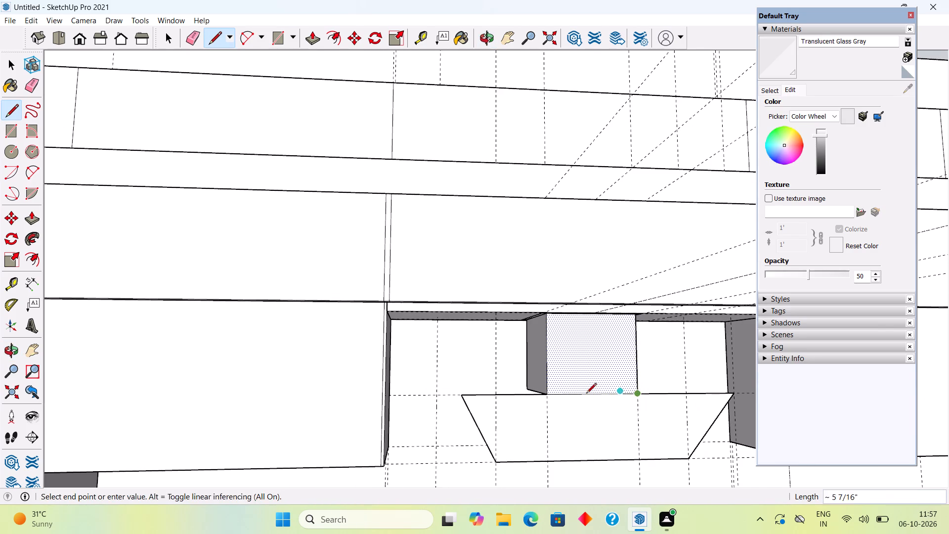
{"action": "left_click", "coordinate": [547, 394]}
{"action": "key", "text": "space"}
Push the trapezoid face back about 1' 3 7/16" to give the hood its depth.
{"action": "left_click", "coordinate": [553, 408]}
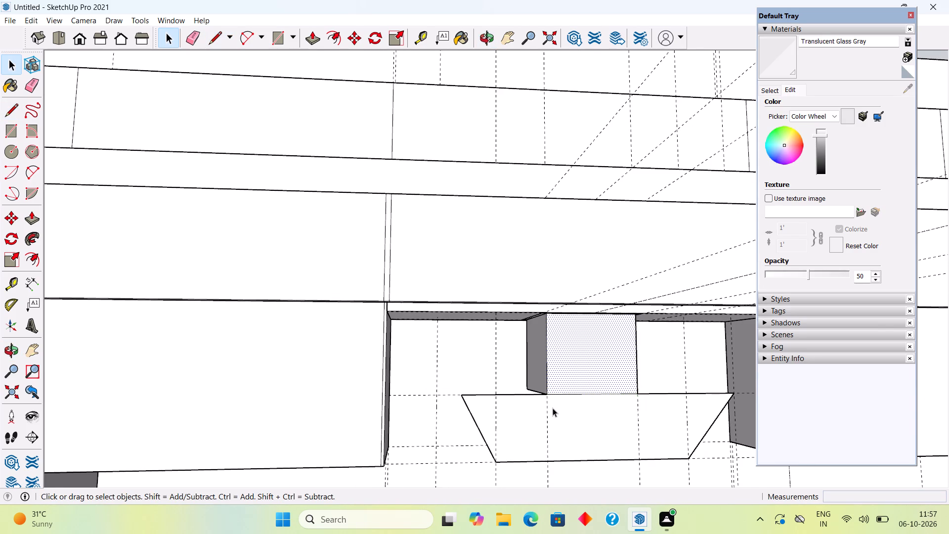
{"action": "key", "text": "p"}
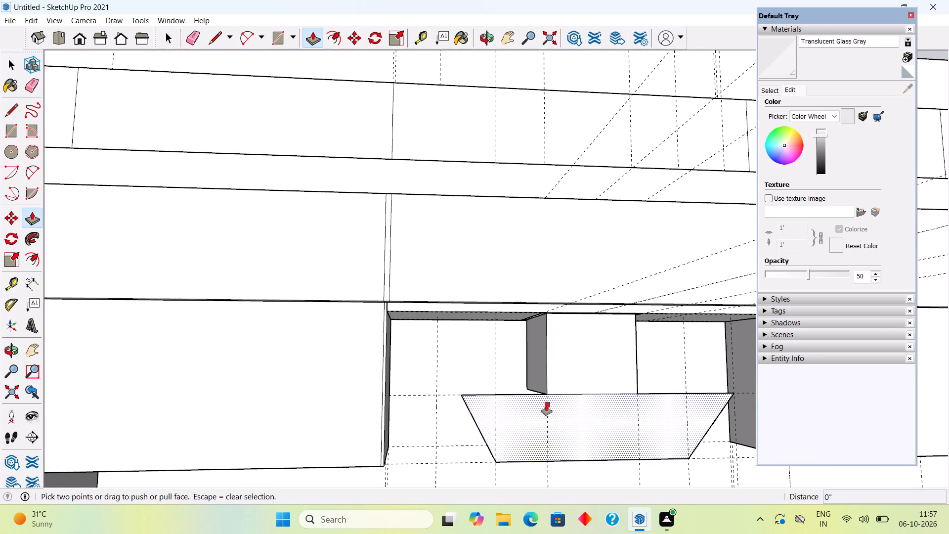
{"action": "left_click", "coordinate": [546, 405]}
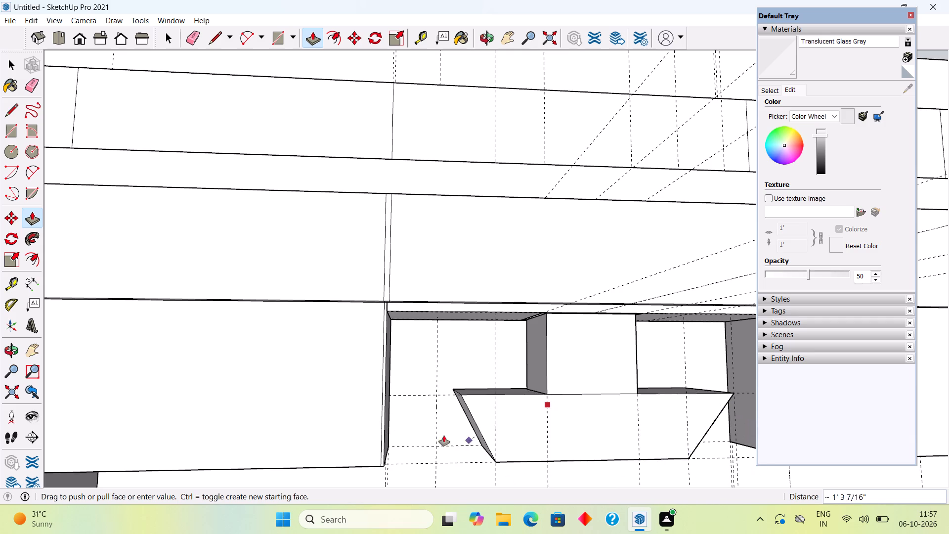
{"action": "scroll", "coordinate": [587, 473], "scroll_direction": "down", "scroll_amount": 4}
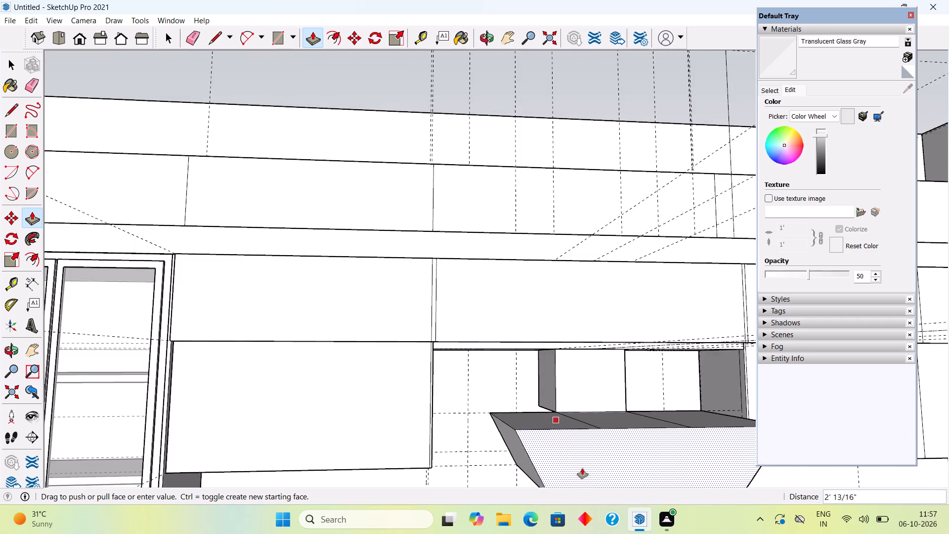
{"action": "scroll", "coordinate": [581, 466], "scroll_direction": "down", "scroll_amount": 3}
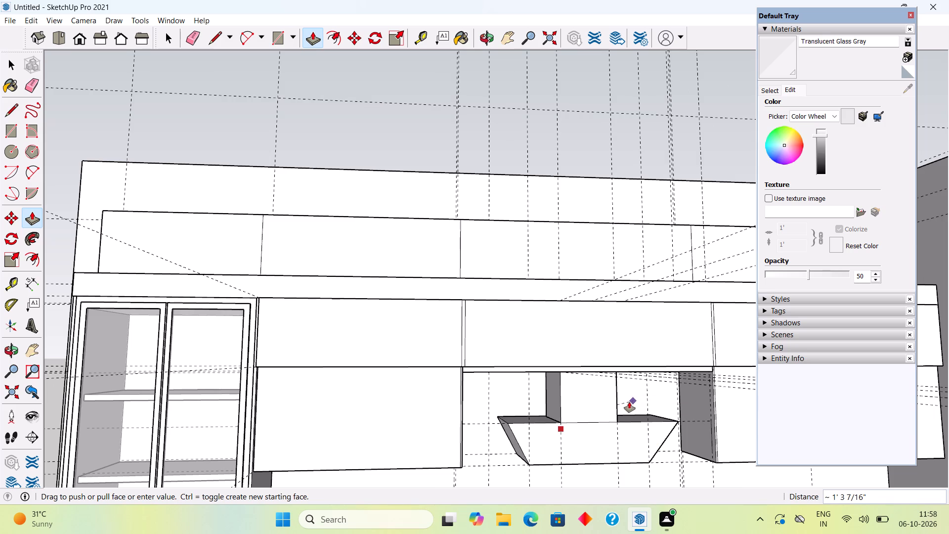
{"action": "left_click", "coordinate": [627, 402]}
{"action": "scroll", "coordinate": [623, 428], "scroll_direction": "down", "scroll_amount": 1}
{"action": "middle_click_drag", "start_coordinate": [623, 428], "coordinate": [464, 419]}
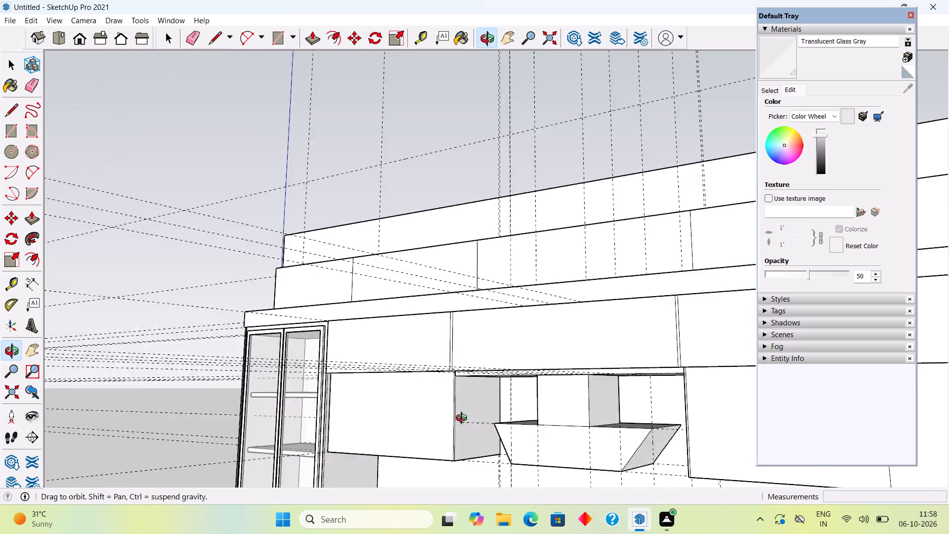
{"action": "middle_click_drag", "start_coordinate": [464, 419], "coordinate": [557, 448]}
Push the front face of the block above the trapezoid back 4 7/16".
{"action": "key", "text": "space"}
{"action": "left_click", "coordinate": [564, 404]}
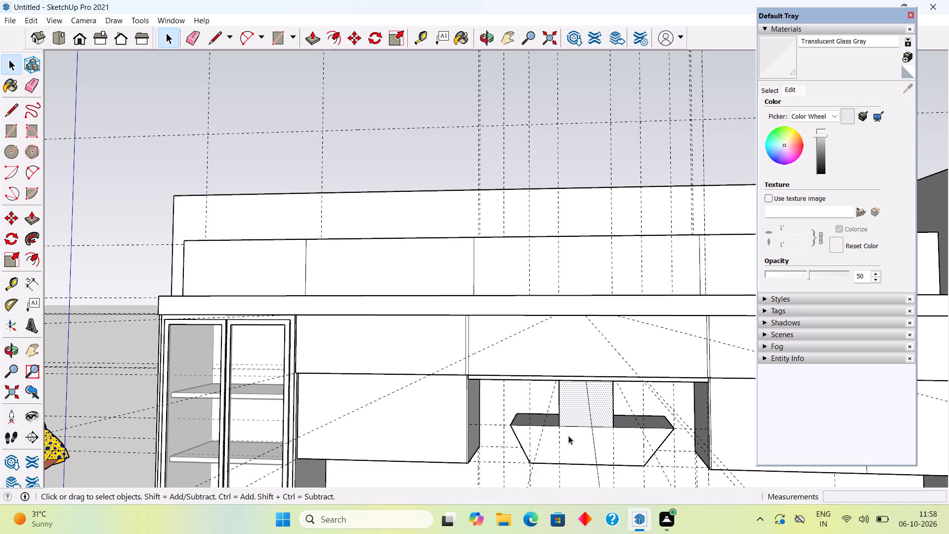
{"action": "key", "text": "p"}
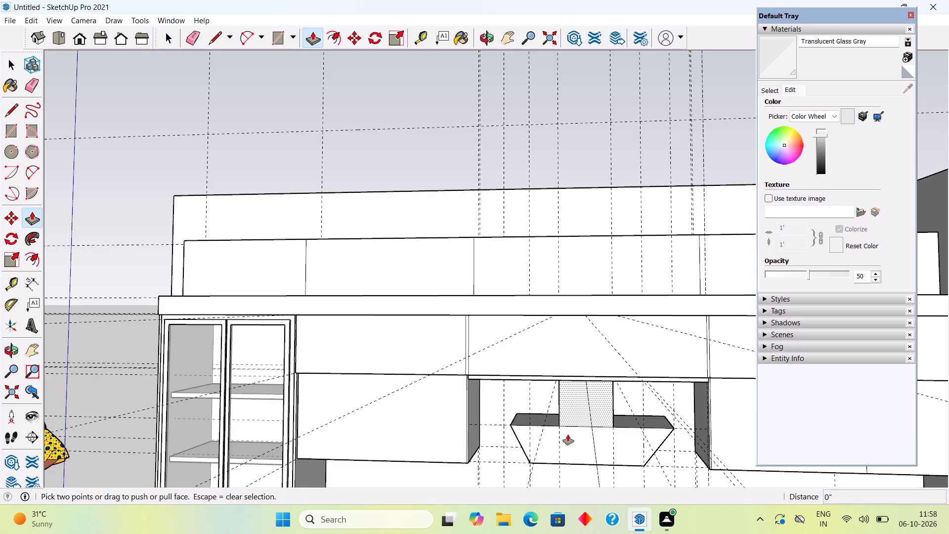
{"action": "left_click", "coordinate": [571, 400]}
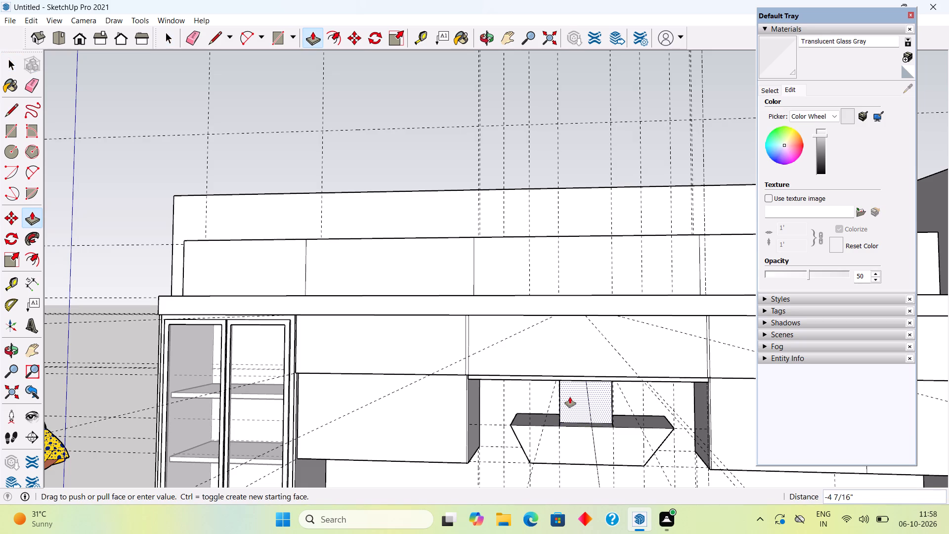
{"action": "left_click", "coordinate": [570, 397]}
Group the block and the trapezoidal hood beneath the middle overhead cabinet.
{"action": "middle_click_drag", "start_coordinate": [585, 440], "coordinate": [728, 461]}
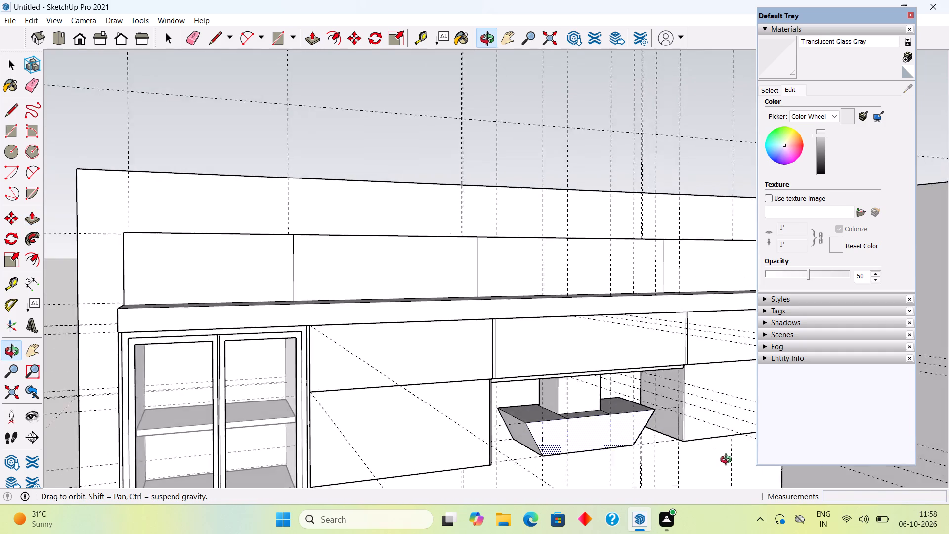
{"action": "middle_click_drag", "start_coordinate": [728, 461], "coordinate": [690, 497]}
{"action": "scroll", "coordinate": [612, 429], "scroll_direction": "up", "scroll_amount": 4}
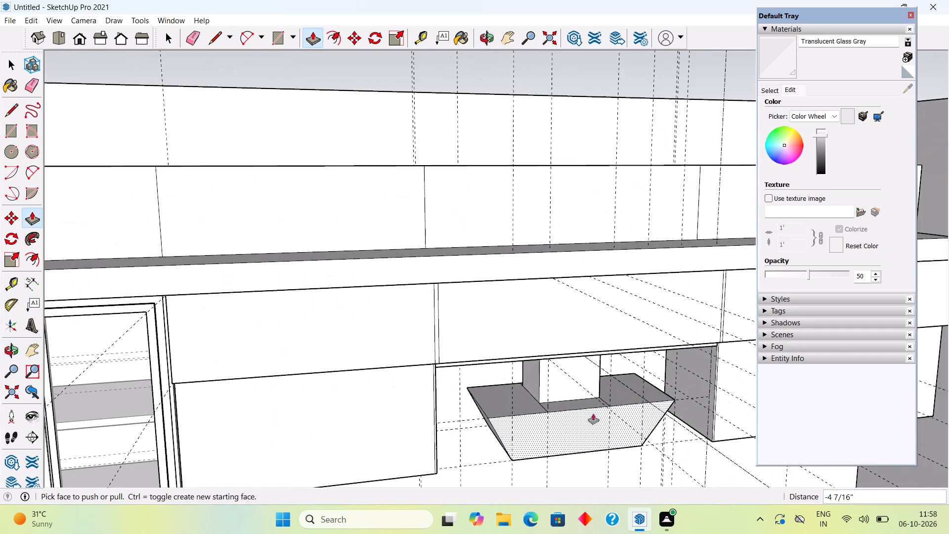
{"action": "middle_click_drag", "start_coordinate": [523, 376], "coordinate": [408, 320]}
{"action": "scroll", "coordinate": [429, 340], "scroll_direction": "down", "scroll_amount": 5}
{"action": "key", "text": "space"}
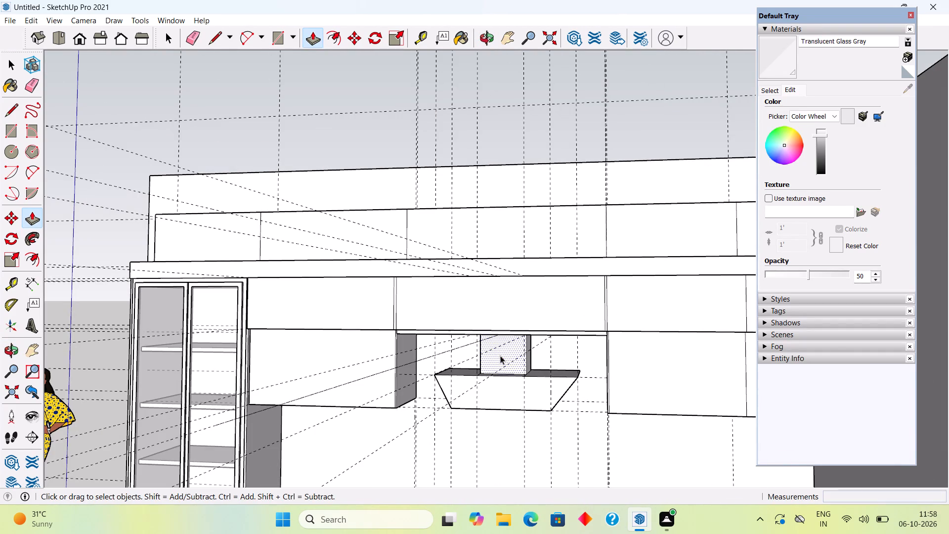
{"action": "triple_click", "coordinate": [506, 376]}
{"action": "right_click", "coordinate": [506, 376]}
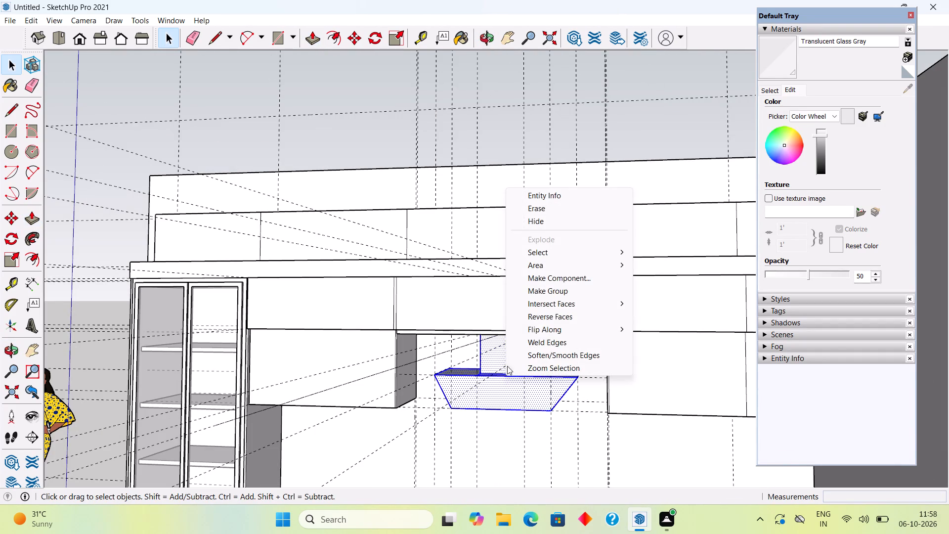
{"action": "left_click", "coordinate": [548, 296]}
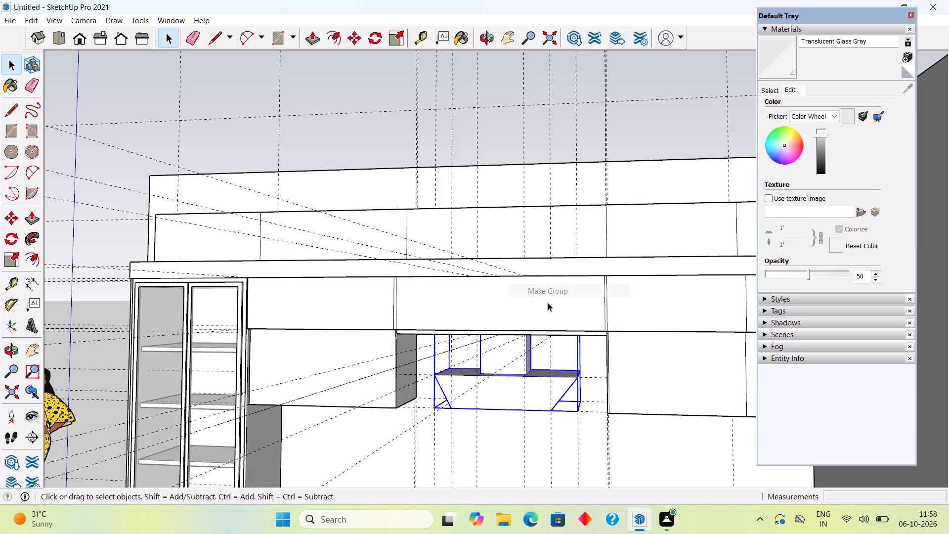
{"action": "left_click", "coordinate": [468, 107]}
{"action": "left_click", "coordinate": [491, 150]}
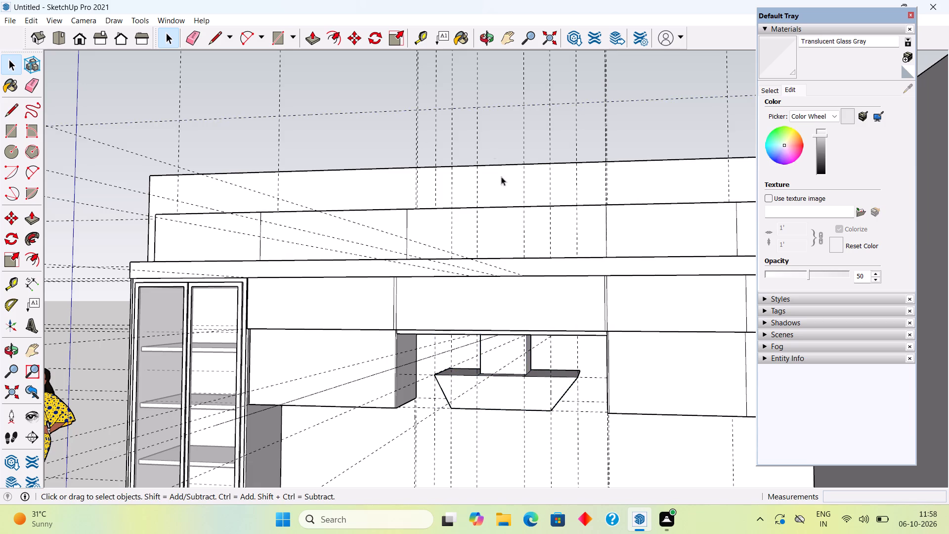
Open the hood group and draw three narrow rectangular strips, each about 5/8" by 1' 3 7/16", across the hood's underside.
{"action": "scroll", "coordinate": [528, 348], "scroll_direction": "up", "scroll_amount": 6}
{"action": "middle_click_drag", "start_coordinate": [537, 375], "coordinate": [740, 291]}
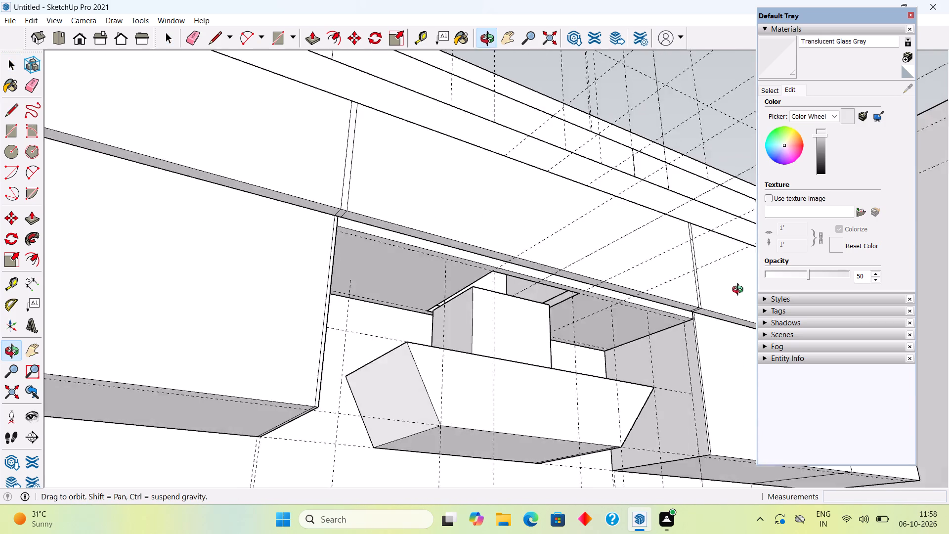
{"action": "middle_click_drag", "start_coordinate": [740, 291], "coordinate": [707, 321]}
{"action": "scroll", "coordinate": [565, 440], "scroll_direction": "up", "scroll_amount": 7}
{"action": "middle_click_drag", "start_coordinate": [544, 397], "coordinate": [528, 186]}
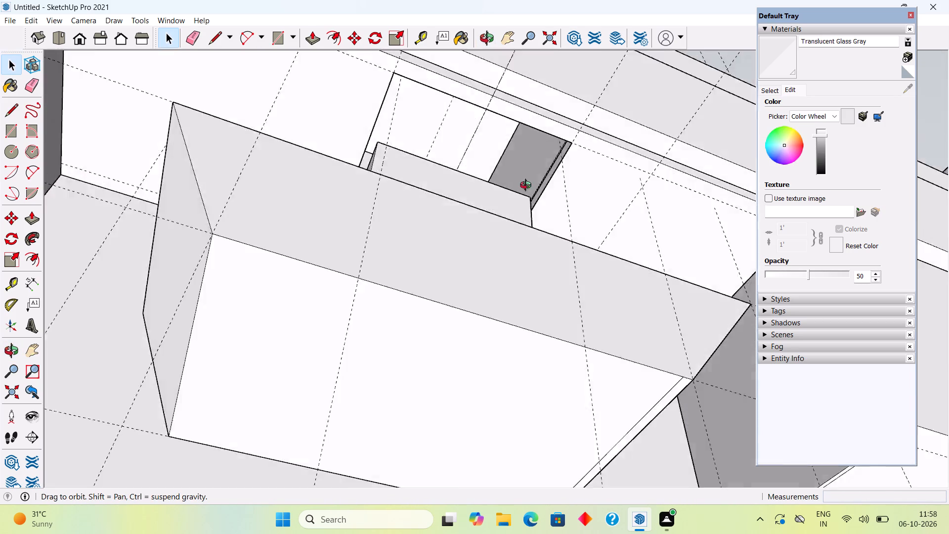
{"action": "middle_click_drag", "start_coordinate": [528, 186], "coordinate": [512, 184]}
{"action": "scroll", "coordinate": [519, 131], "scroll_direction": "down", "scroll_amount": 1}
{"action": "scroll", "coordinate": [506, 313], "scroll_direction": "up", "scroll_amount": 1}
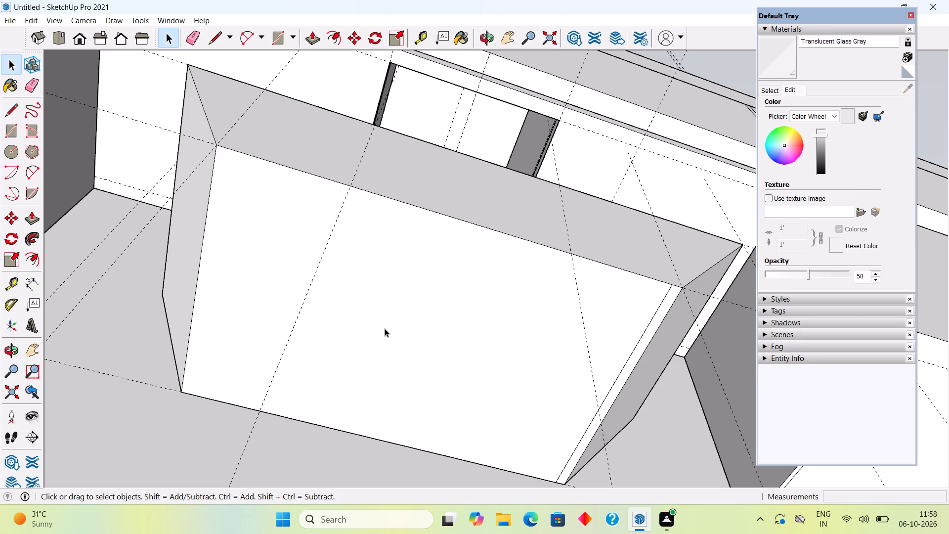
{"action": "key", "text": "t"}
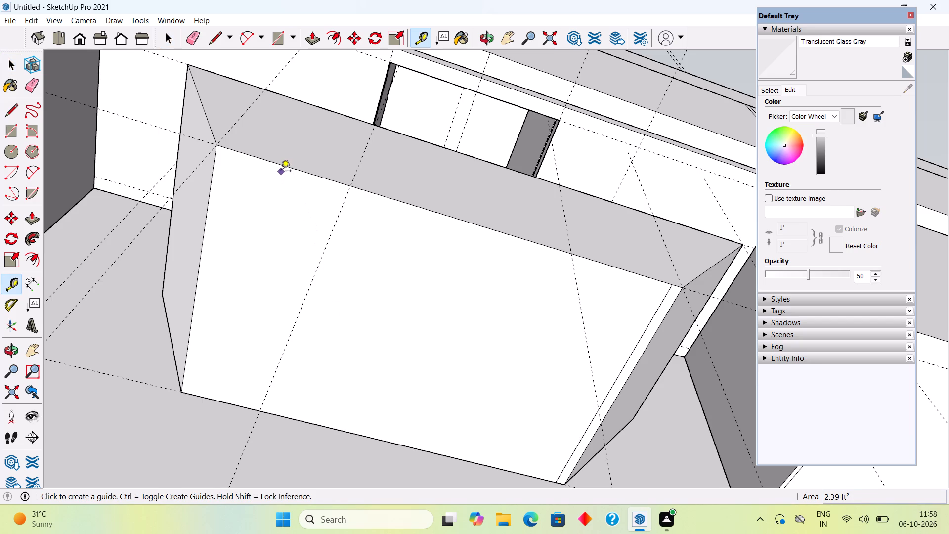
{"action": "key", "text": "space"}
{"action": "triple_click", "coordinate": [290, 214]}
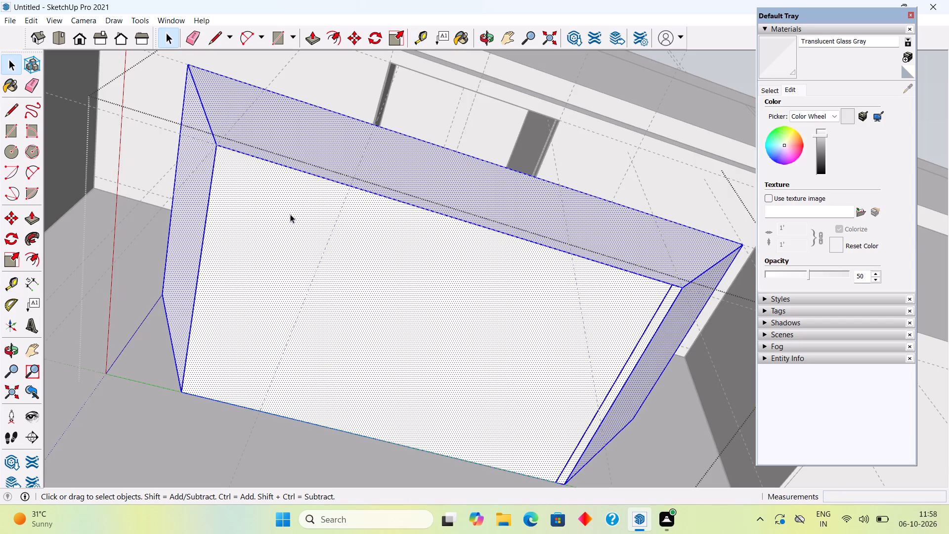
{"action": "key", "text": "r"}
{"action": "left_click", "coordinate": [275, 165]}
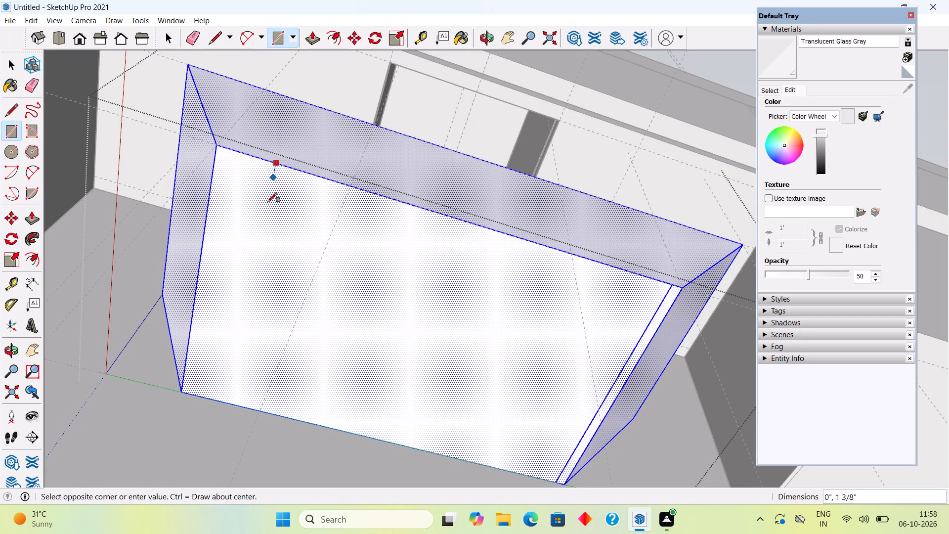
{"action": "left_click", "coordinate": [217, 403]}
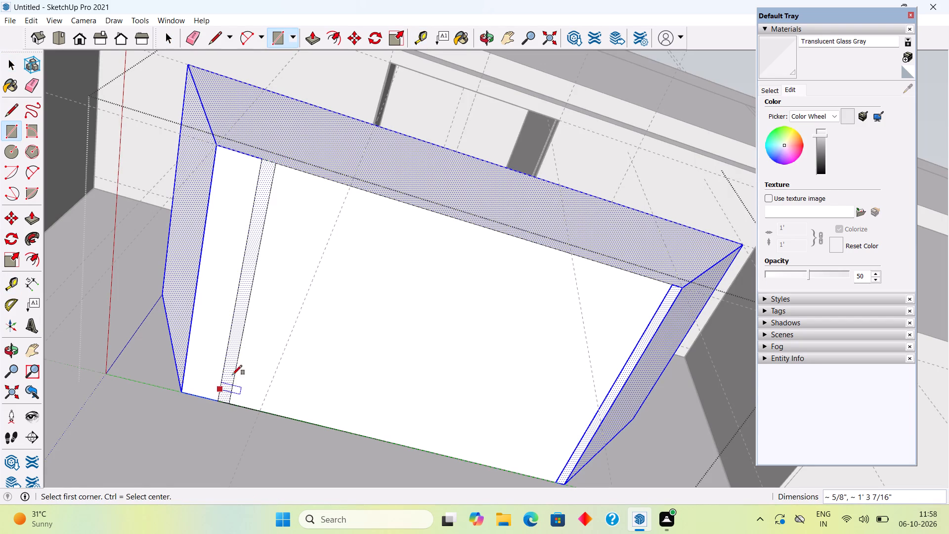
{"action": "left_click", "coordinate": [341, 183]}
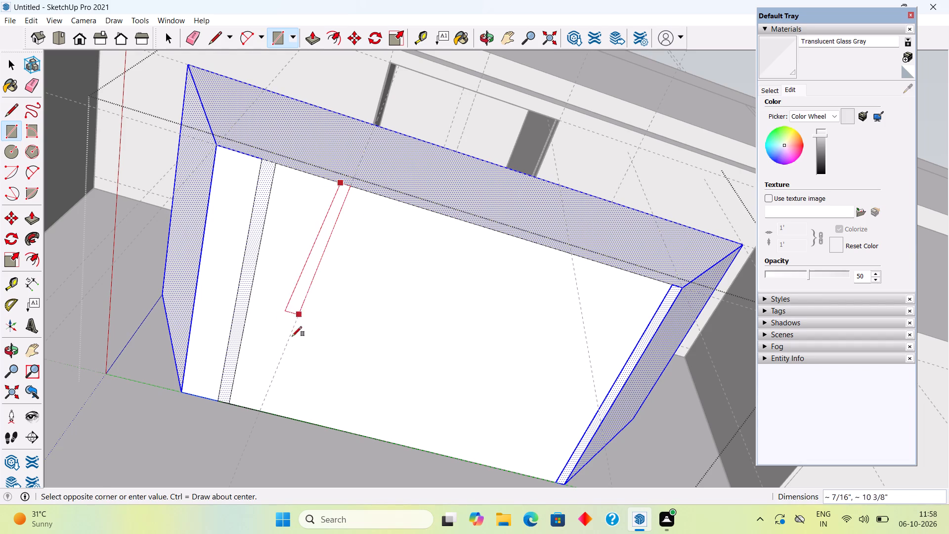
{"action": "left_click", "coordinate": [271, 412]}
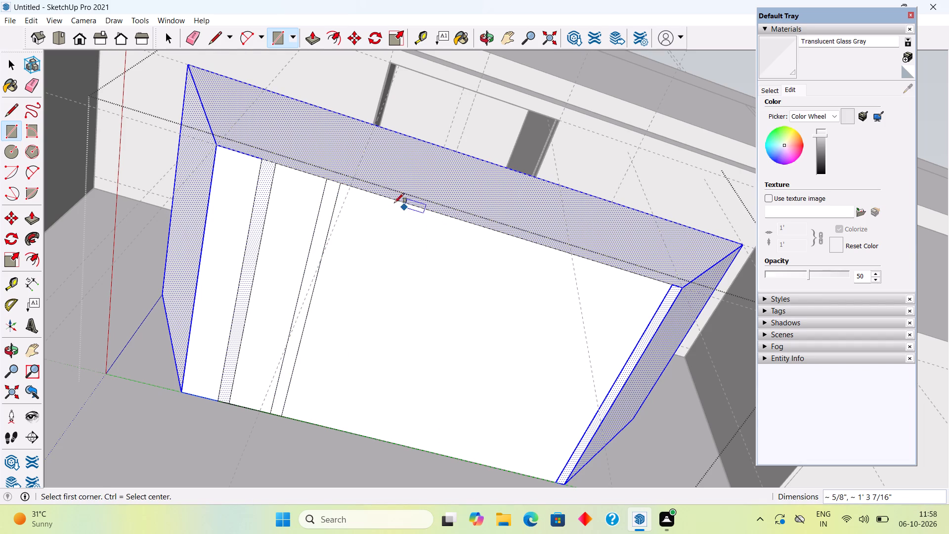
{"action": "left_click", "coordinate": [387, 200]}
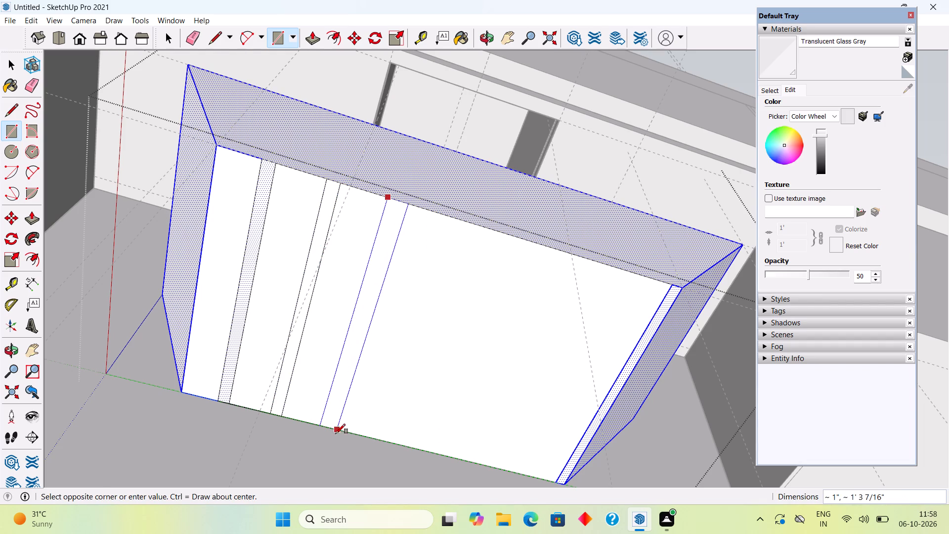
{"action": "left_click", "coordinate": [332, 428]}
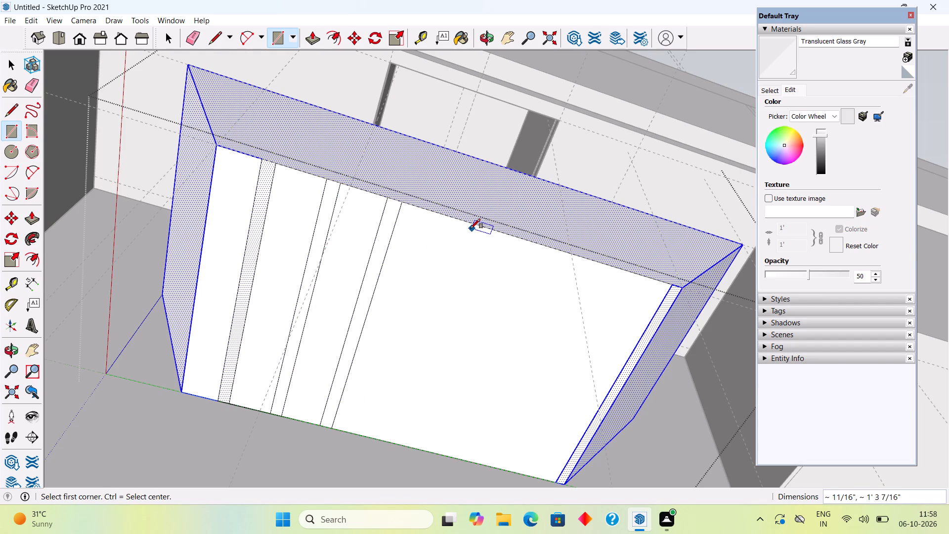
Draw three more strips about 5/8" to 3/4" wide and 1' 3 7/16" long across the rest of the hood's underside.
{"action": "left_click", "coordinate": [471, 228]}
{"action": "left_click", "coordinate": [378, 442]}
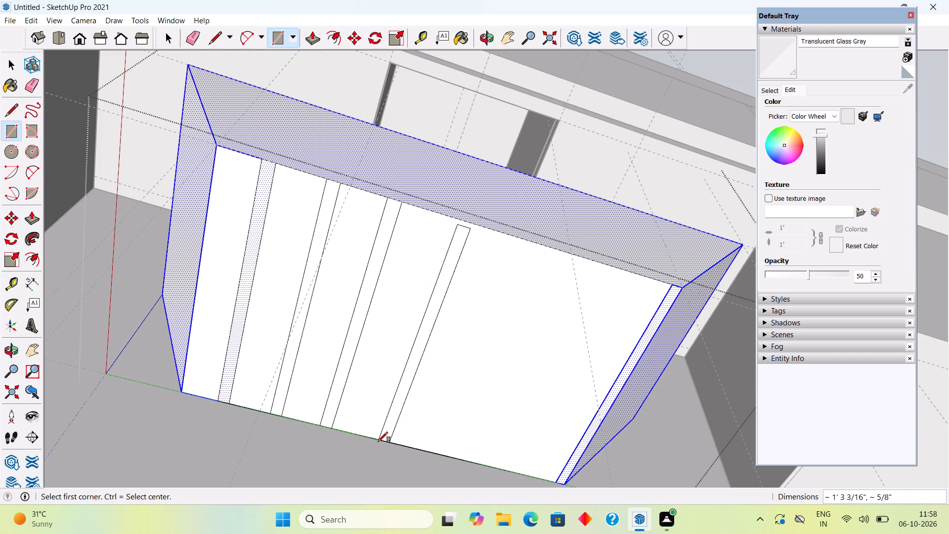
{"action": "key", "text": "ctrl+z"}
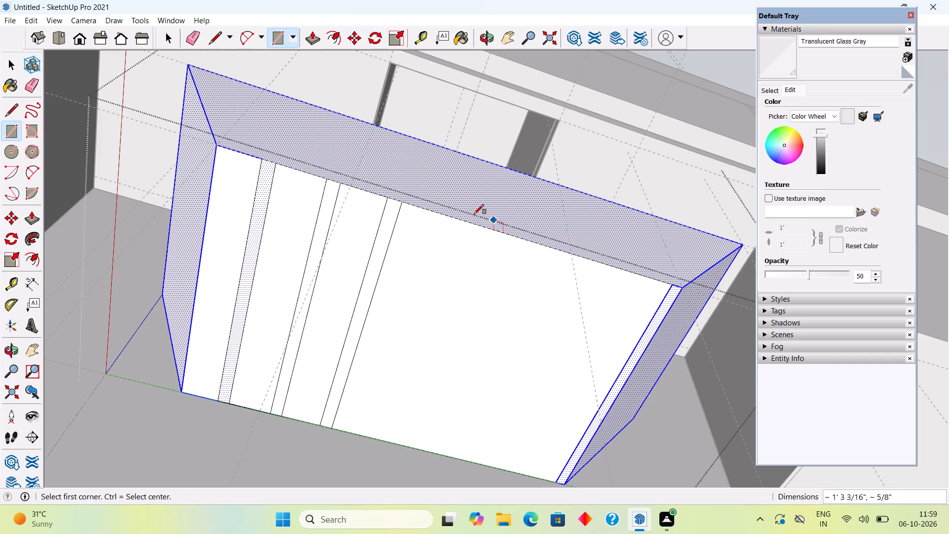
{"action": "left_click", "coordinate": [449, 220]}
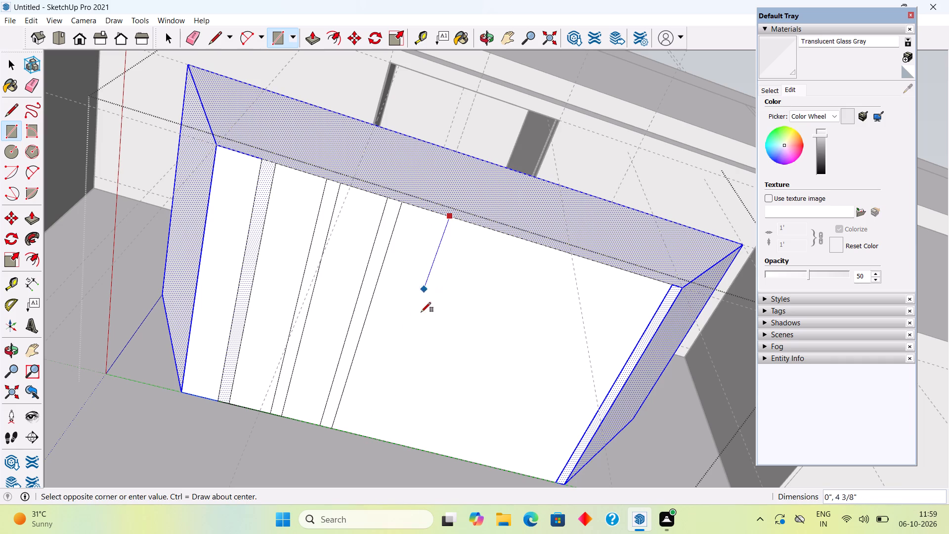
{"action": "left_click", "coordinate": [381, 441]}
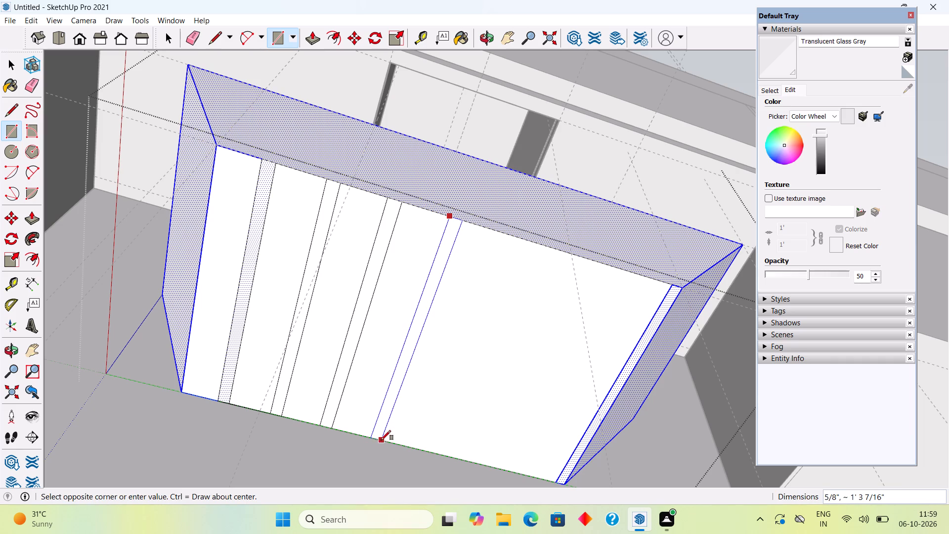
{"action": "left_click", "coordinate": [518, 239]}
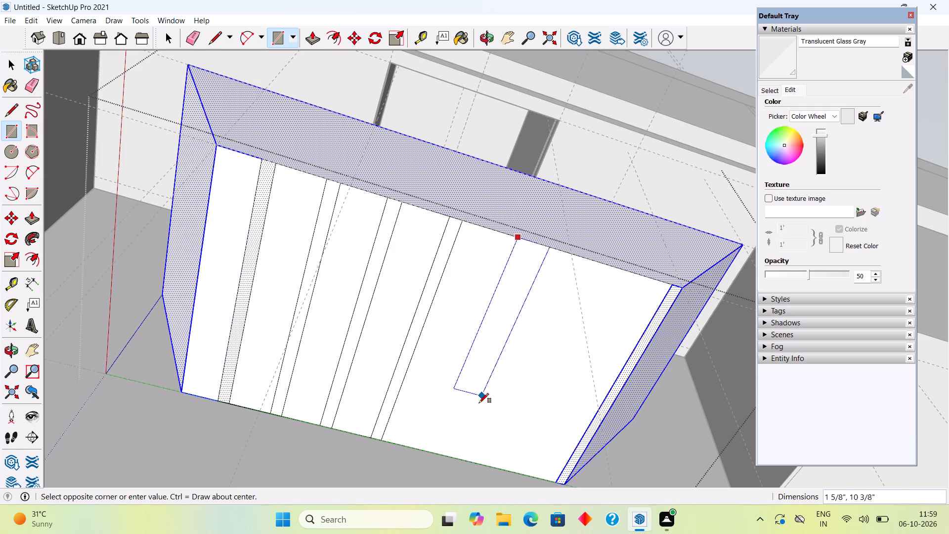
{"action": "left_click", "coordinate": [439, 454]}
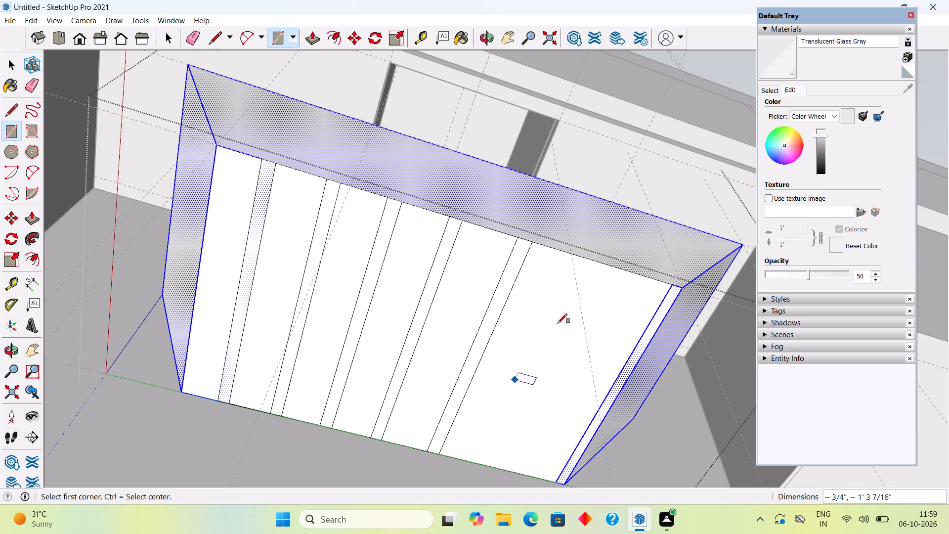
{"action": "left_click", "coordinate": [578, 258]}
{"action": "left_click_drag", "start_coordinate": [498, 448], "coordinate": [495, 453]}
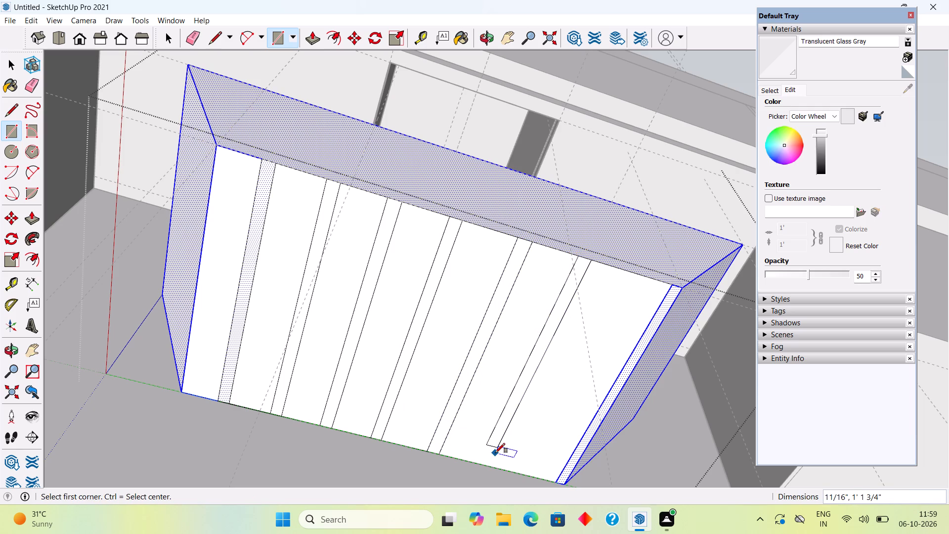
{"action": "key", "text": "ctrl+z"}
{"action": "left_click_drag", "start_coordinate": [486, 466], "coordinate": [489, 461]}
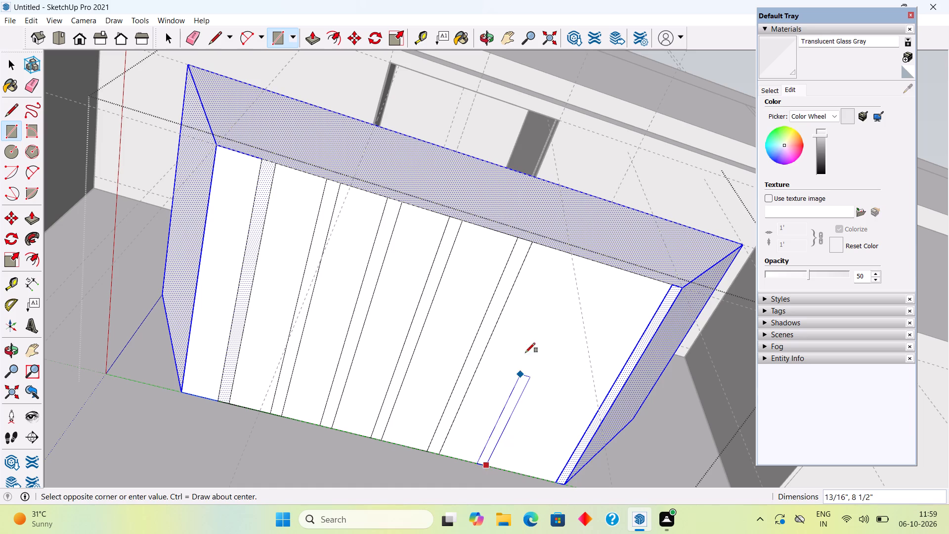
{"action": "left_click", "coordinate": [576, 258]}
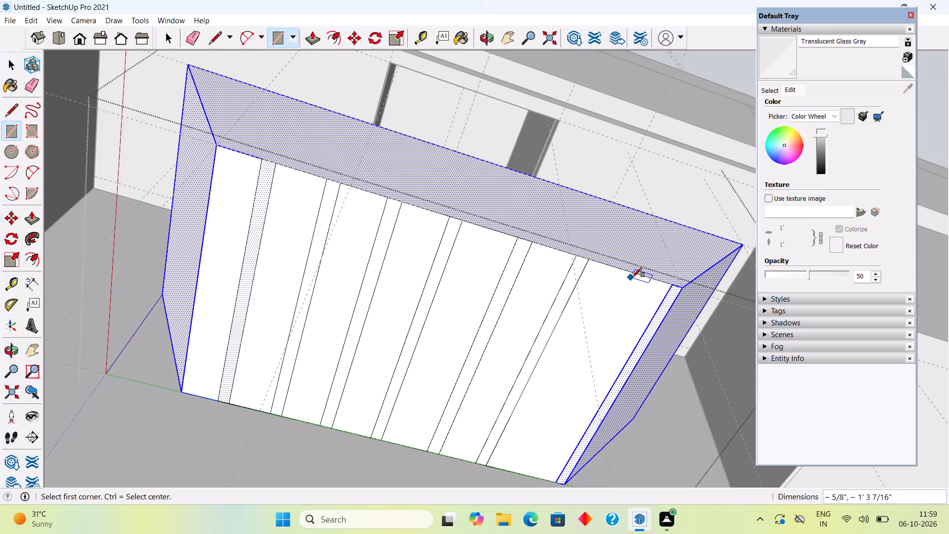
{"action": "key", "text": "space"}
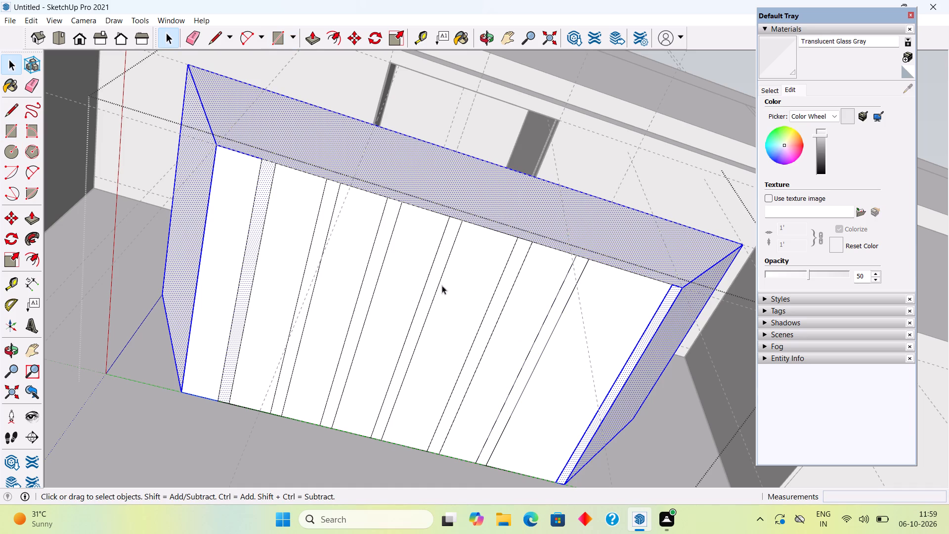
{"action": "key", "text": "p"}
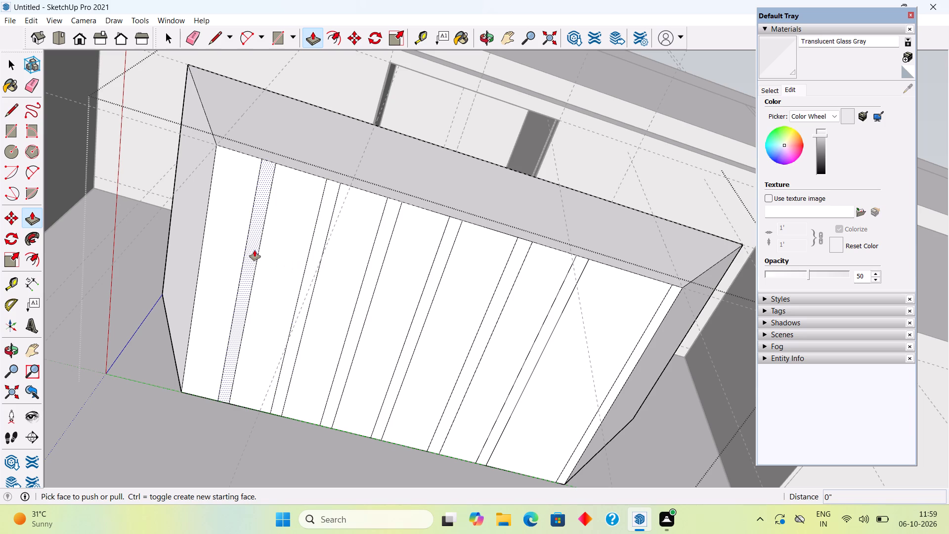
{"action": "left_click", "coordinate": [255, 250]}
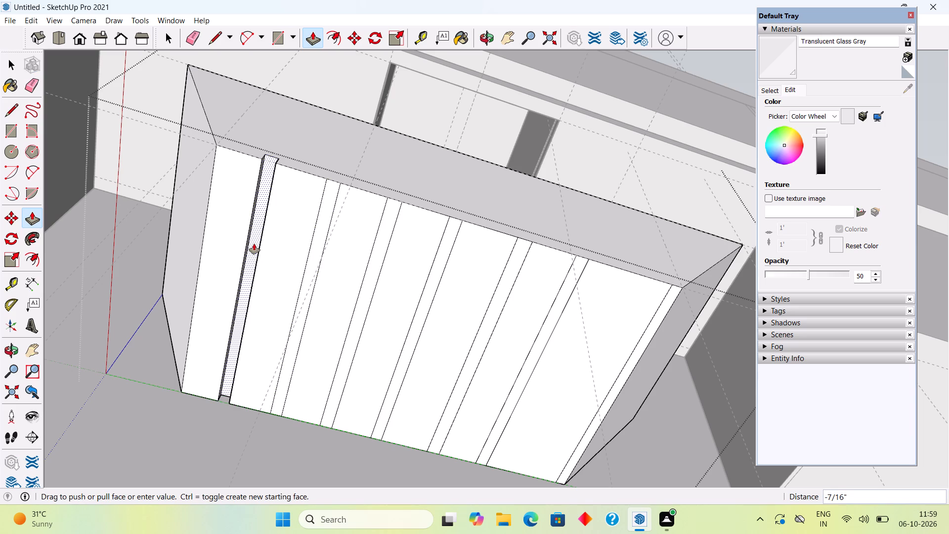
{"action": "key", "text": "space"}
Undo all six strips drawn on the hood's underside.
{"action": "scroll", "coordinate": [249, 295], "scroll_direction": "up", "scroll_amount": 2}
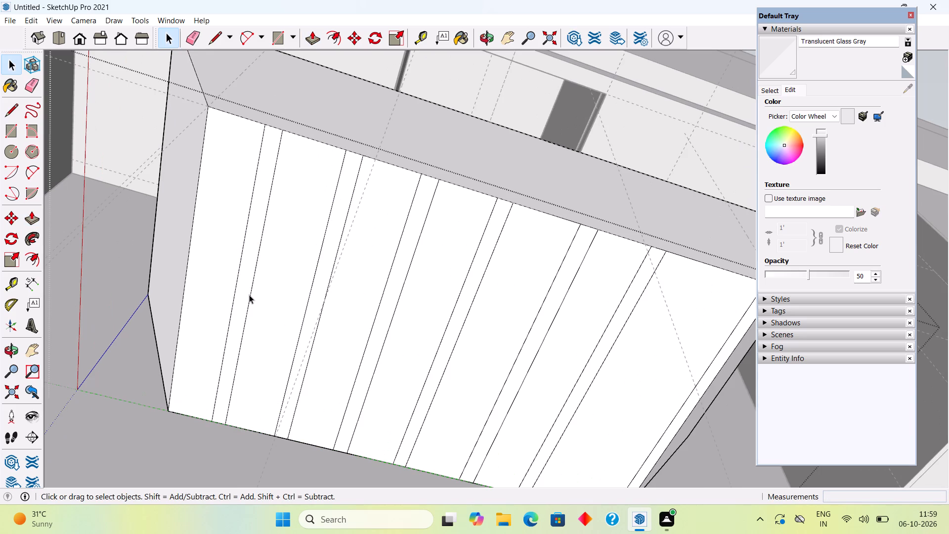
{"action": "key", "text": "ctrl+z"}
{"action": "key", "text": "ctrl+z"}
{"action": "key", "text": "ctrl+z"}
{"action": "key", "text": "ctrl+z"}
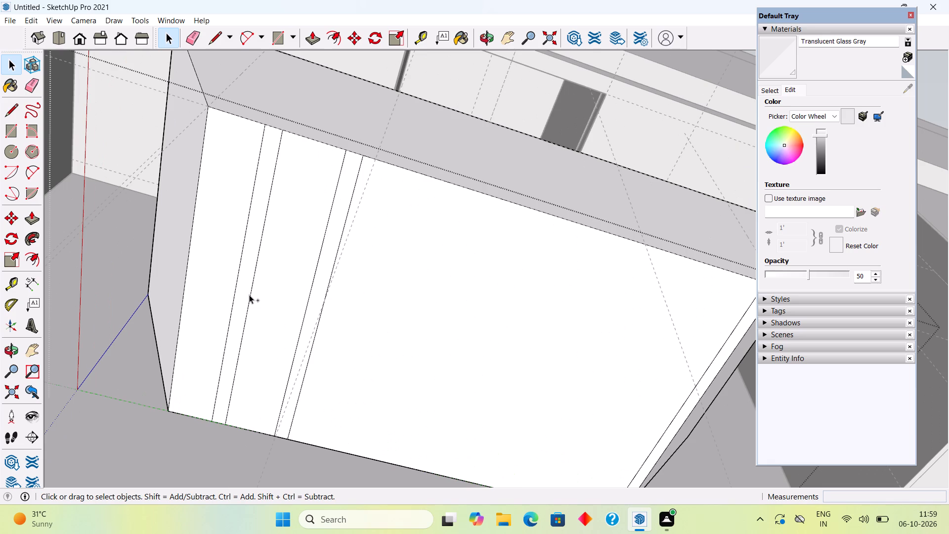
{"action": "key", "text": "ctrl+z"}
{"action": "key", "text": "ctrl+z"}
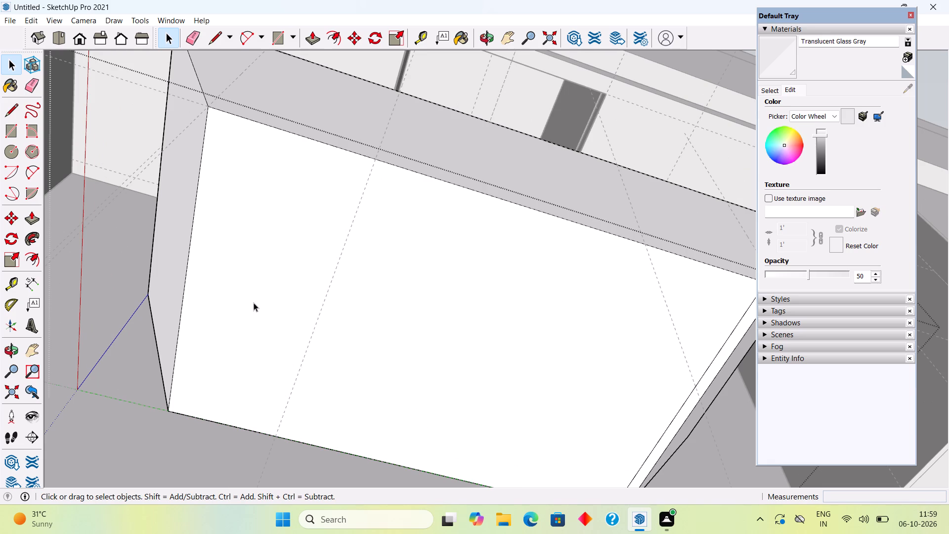
Close the hood group and hide the front panel group of the overhead cabinet above the hood.
{"action": "scroll", "coordinate": [315, 271], "scroll_direction": "down", "scroll_amount": 7}
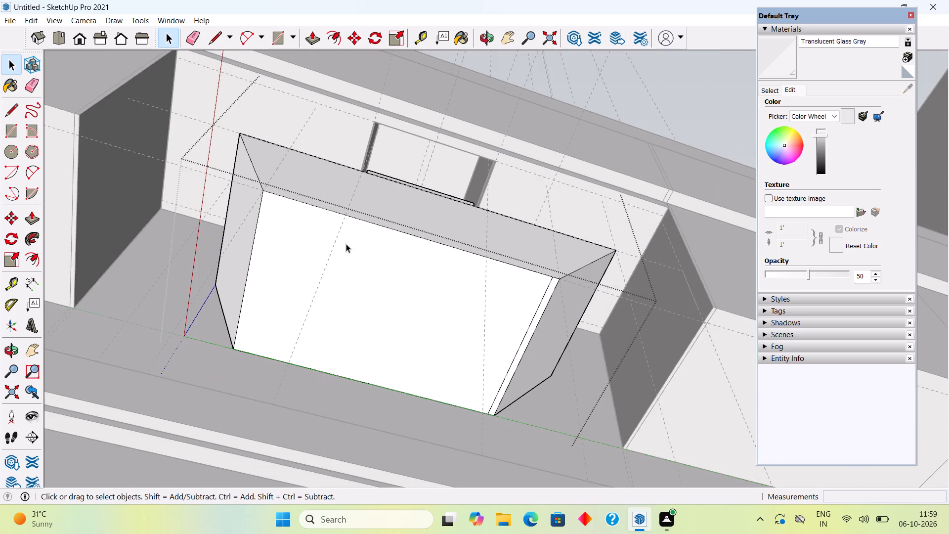
{"action": "middle_click_drag", "start_coordinate": [404, 212], "coordinate": [411, 356]}
{"action": "middle_click_drag", "start_coordinate": [411, 237], "coordinate": [392, 303]}
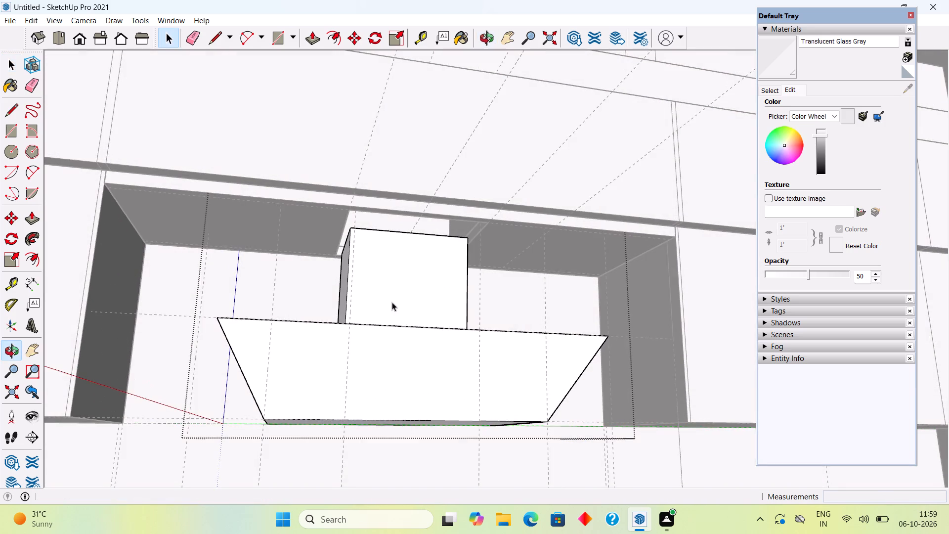
{"action": "middle_click_drag", "start_coordinate": [402, 275], "coordinate": [397, 316]}
{"action": "scroll", "coordinate": [397, 247], "scroll_direction": "up", "scroll_amount": 6}
{"action": "left_click", "coordinate": [407, 195]}
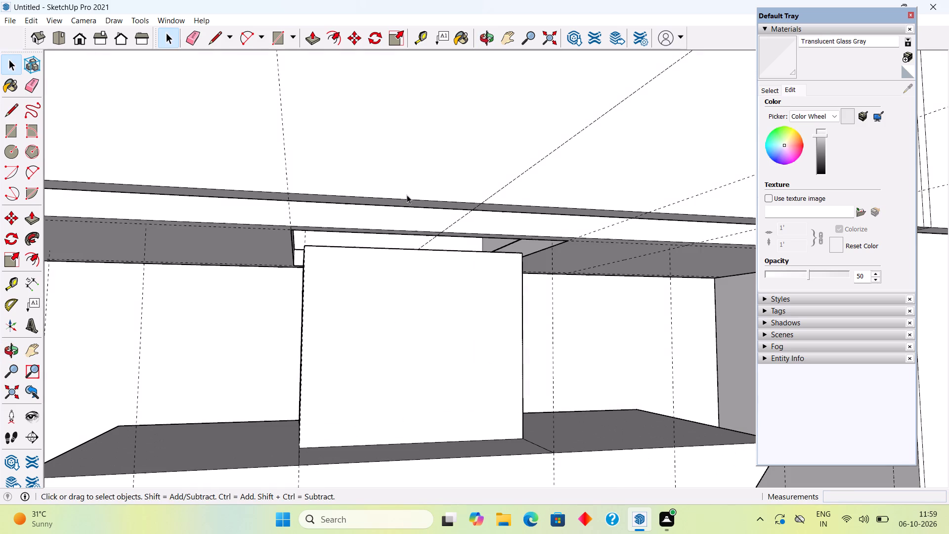
{"action": "left_click", "coordinate": [407, 195]}
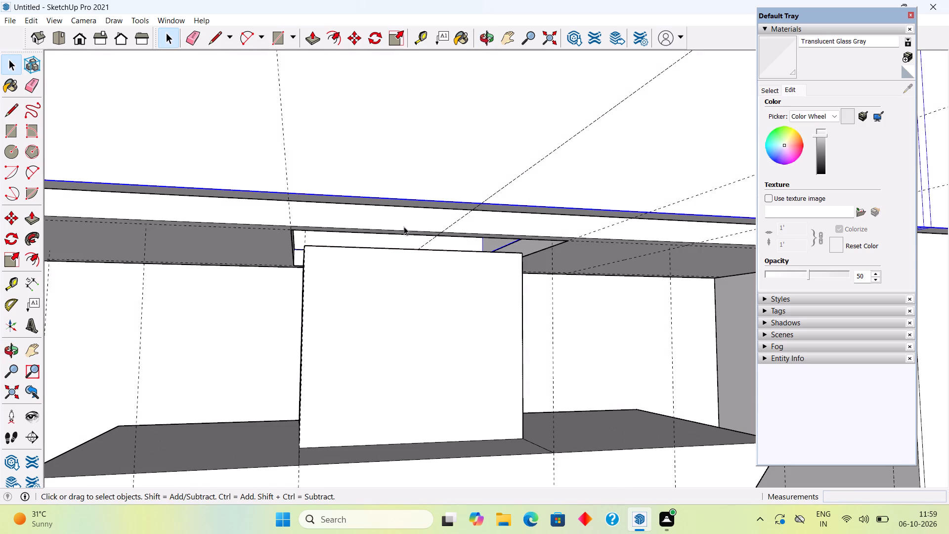
{"action": "middle_click_drag", "start_coordinate": [405, 200], "coordinate": [393, 351]}
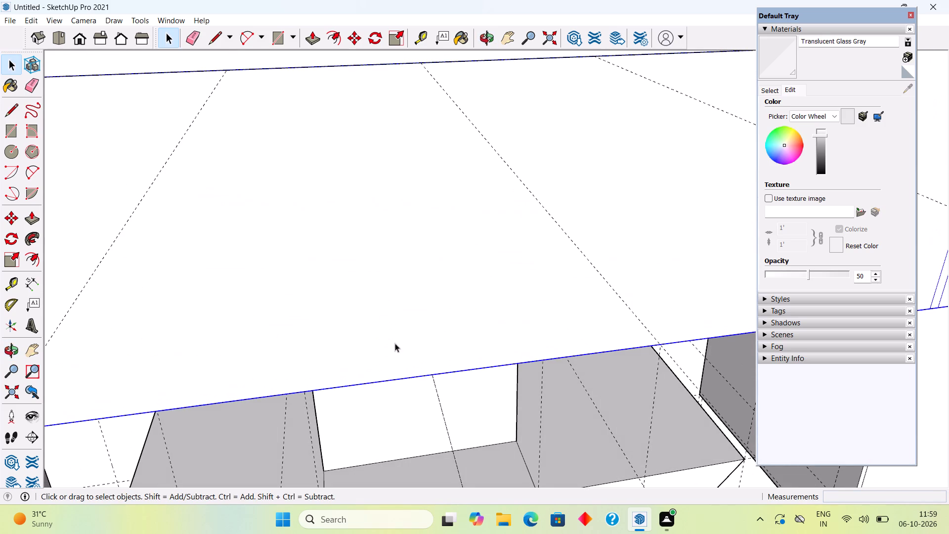
{"action": "left_click", "coordinate": [399, 330]}
{"action": "right_click", "coordinate": [399, 329]}
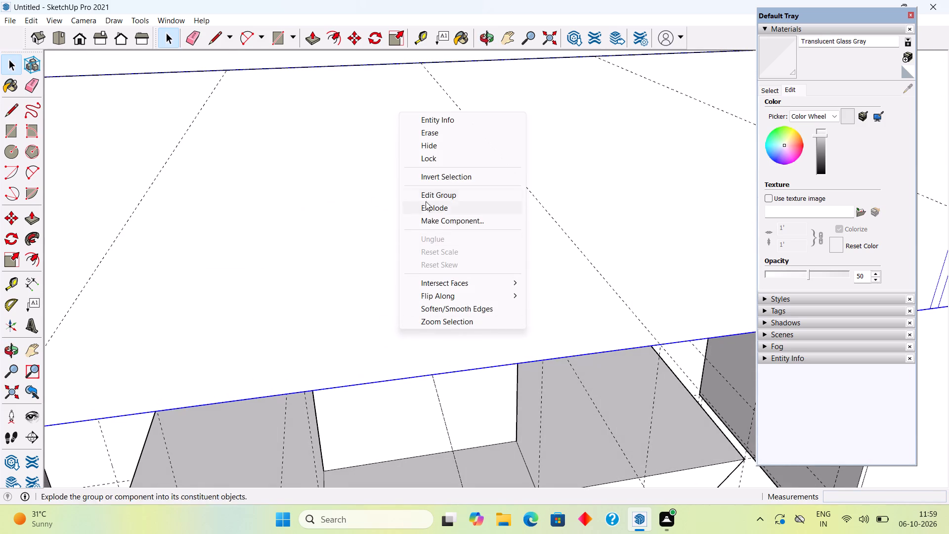
{"action": "left_click", "coordinate": [425, 148]}
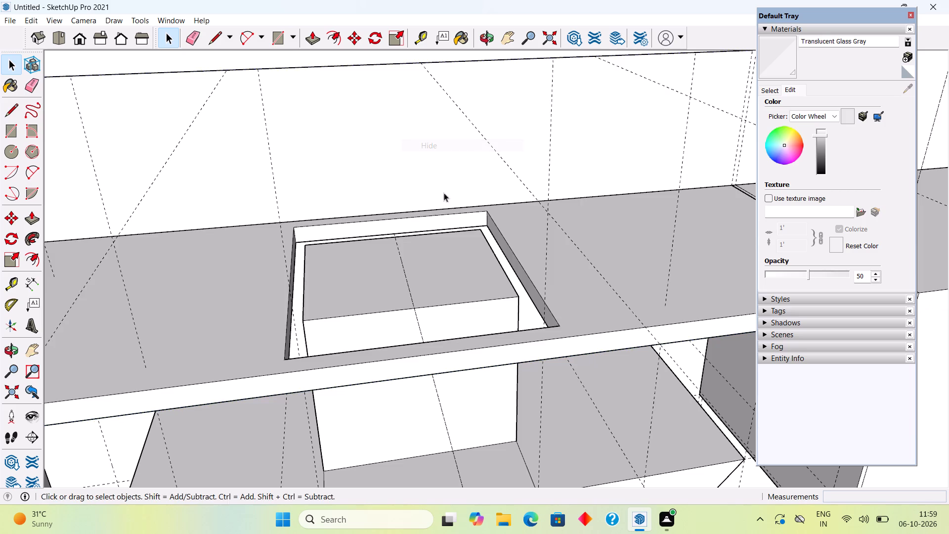
Open the hood group and pull the upper block's top face up about 1' 1 1/8" toward the loft cabinet's underside.
{"action": "middle_click_drag", "start_coordinate": [447, 250], "coordinate": [436, 366]}
{"action": "middle_click_drag", "start_coordinate": [431, 310], "coordinate": [416, 191]}
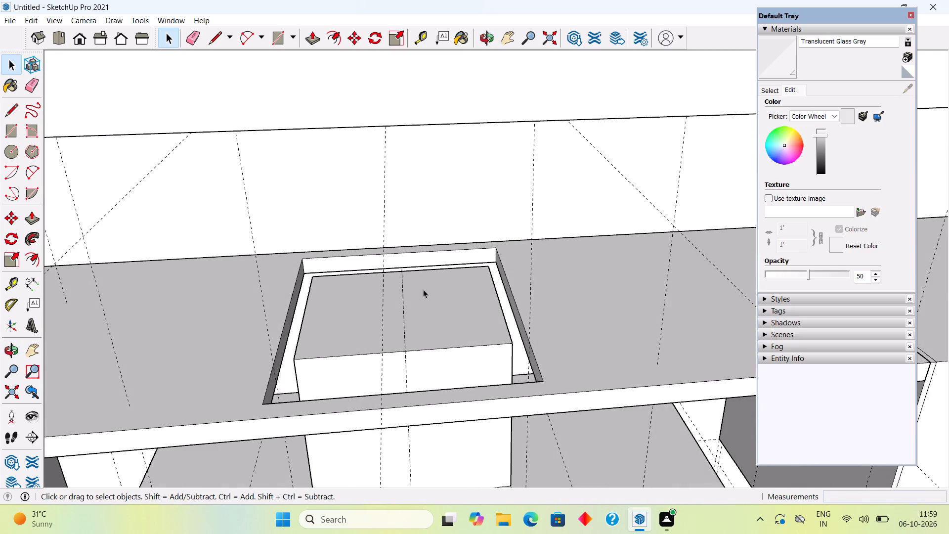
{"action": "scroll", "coordinate": [423, 291], "scroll_direction": "up", "scroll_amount": 4}
{"action": "left_click", "coordinate": [426, 311]}
{"action": "key", "text": "p"}
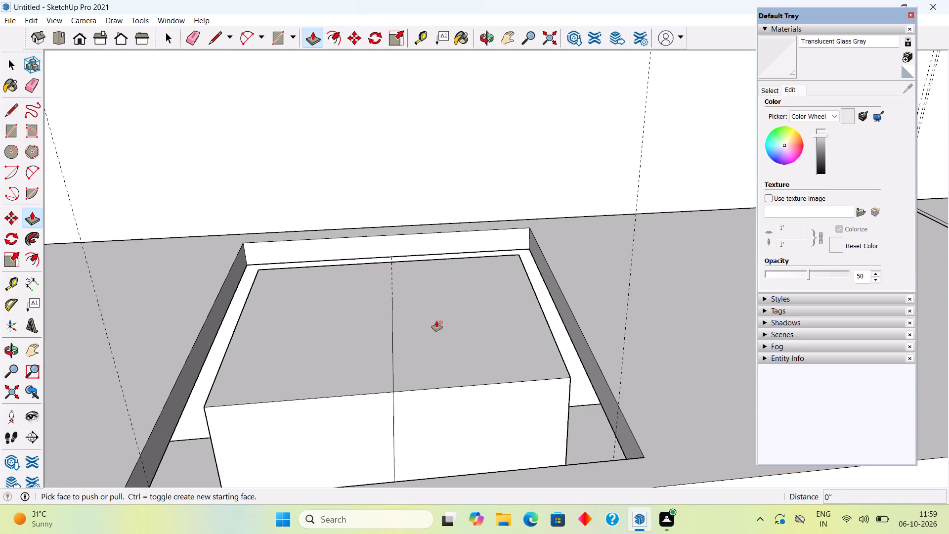
{"action": "key", "text": "space"}
{"action": "double_click", "coordinate": [436, 322]}
{"action": "left_click", "coordinate": [440, 324]}
{"action": "left_click", "coordinate": [440, 324]}
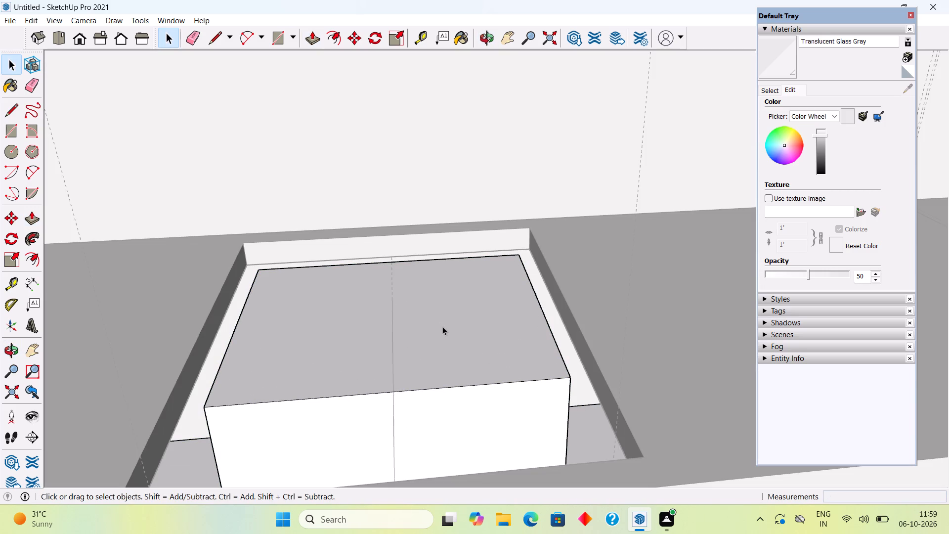
{"action": "left_click", "coordinate": [443, 328]}
{"action": "key", "text": "p"}
{"action": "left_click", "coordinate": [444, 325]}
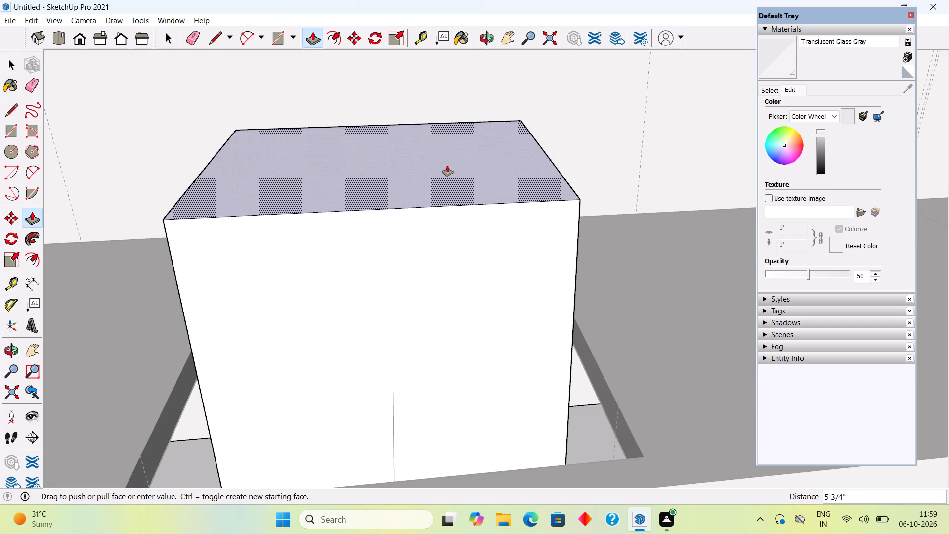
{"action": "scroll", "coordinate": [452, 160], "scroll_direction": "down", "scroll_amount": 10}
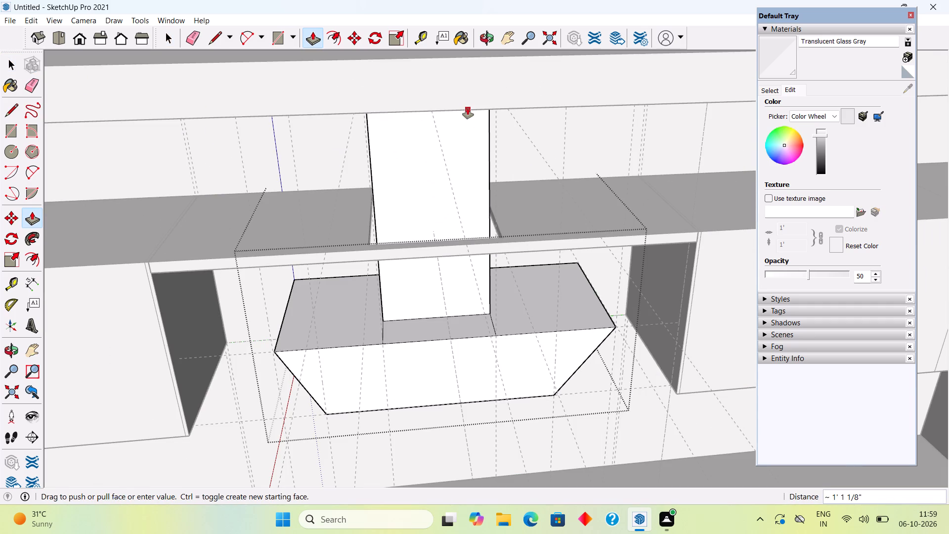
{"action": "left_click", "coordinate": [468, 108]}
{"action": "key", "text": "space"}
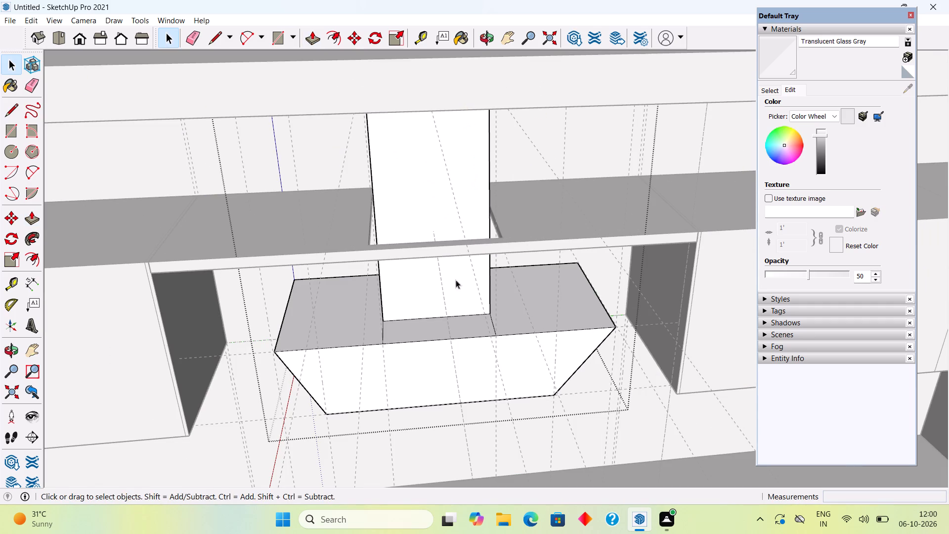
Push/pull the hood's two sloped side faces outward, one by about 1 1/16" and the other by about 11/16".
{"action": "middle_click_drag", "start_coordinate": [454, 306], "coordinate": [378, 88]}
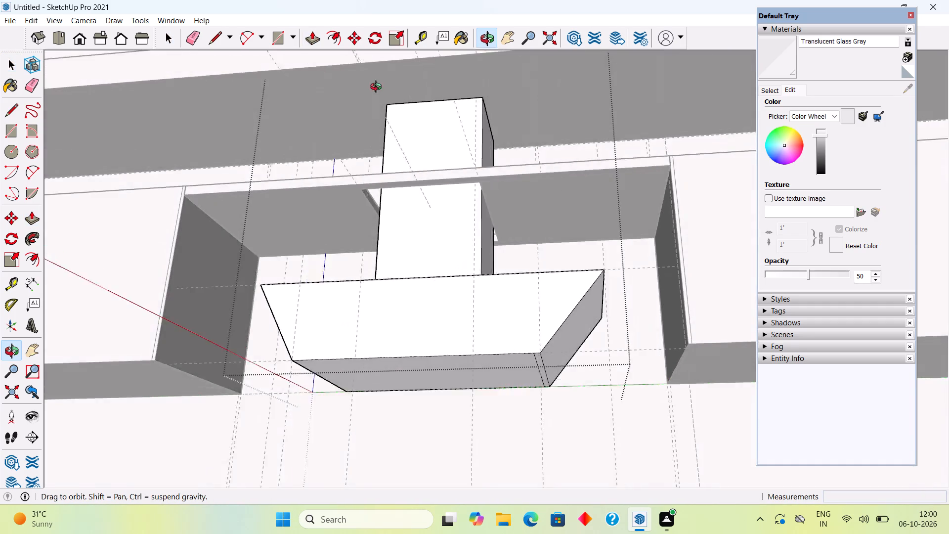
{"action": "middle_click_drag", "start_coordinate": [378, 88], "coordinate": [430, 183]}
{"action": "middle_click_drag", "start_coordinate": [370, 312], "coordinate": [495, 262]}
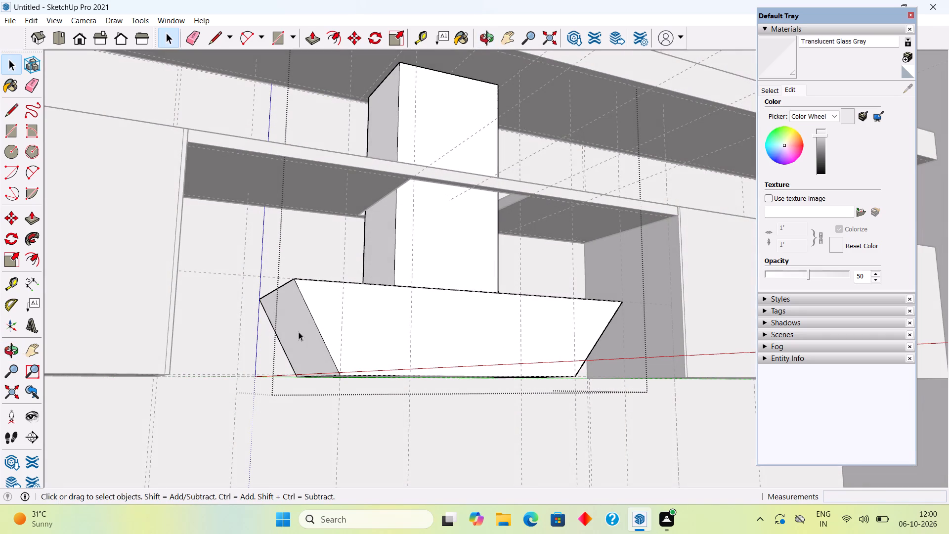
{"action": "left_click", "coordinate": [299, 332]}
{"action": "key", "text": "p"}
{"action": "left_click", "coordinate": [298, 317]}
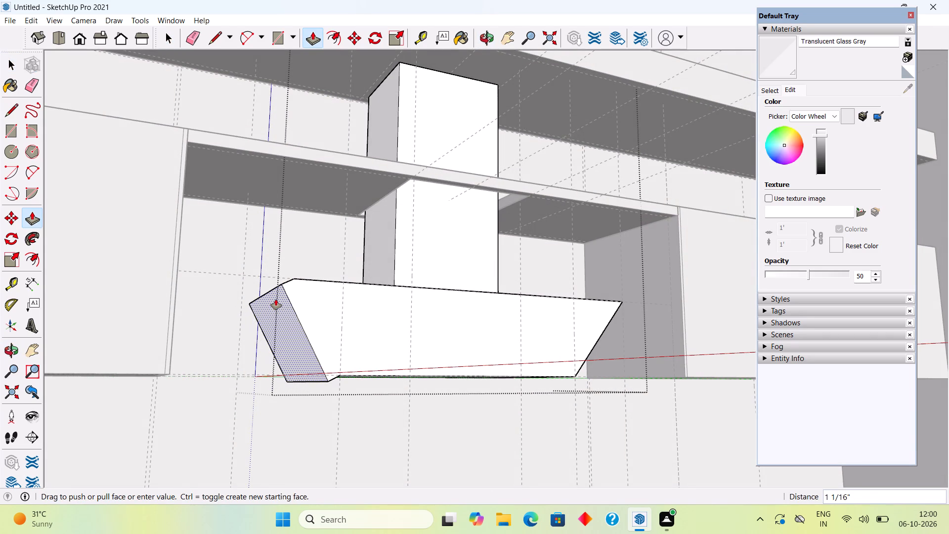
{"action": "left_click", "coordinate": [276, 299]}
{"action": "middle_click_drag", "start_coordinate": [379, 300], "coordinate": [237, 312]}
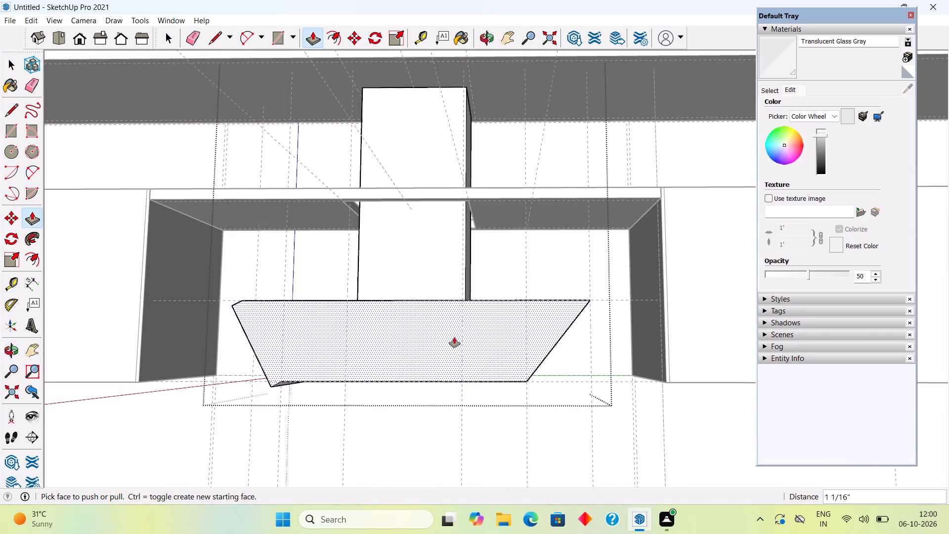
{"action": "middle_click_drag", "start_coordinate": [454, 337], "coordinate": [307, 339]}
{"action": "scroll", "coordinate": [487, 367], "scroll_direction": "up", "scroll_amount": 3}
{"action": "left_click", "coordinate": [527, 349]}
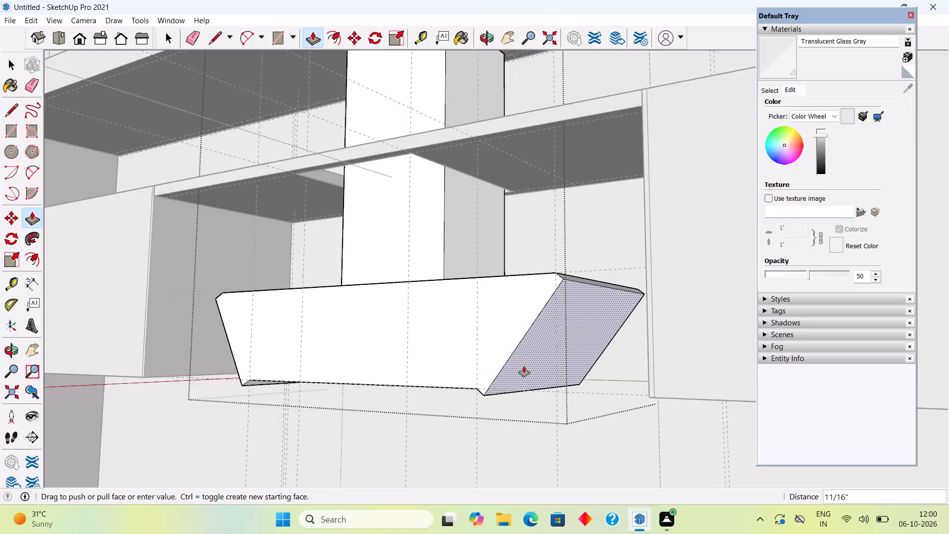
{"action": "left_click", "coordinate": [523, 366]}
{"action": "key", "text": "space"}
Examine the hood's underside, close its group and check the extended sides against the surrounding cabinets.
{"action": "middle_click_drag", "start_coordinate": [505, 421], "coordinate": [601, 204]}
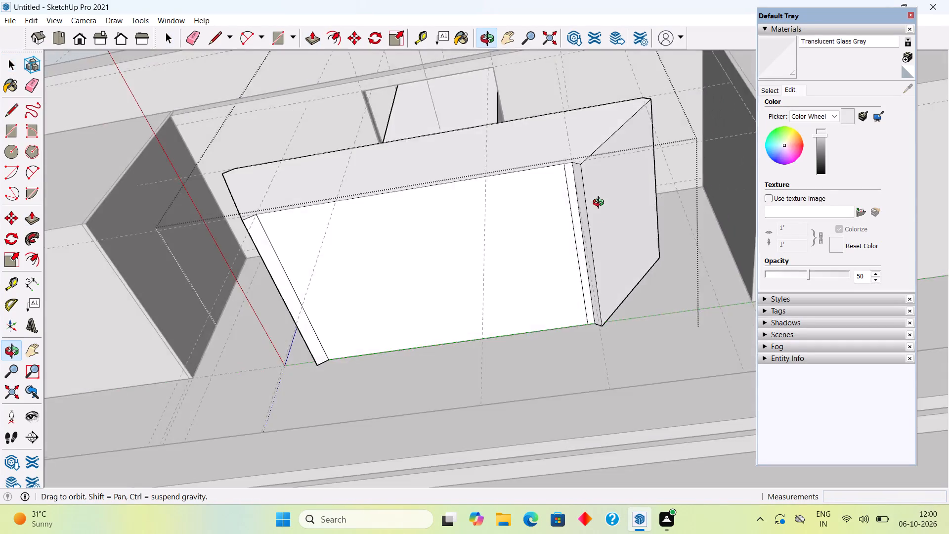
{"action": "middle_click_drag", "start_coordinate": [601, 204], "coordinate": [621, 253]}
{"action": "scroll", "coordinate": [619, 241], "scroll_direction": "down", "scroll_amount": 7}
{"action": "middle_click_drag", "start_coordinate": [619, 259], "coordinate": [616, 314]}
{"action": "scroll", "coordinate": [616, 314], "scroll_direction": "down", "scroll_amount": 1}
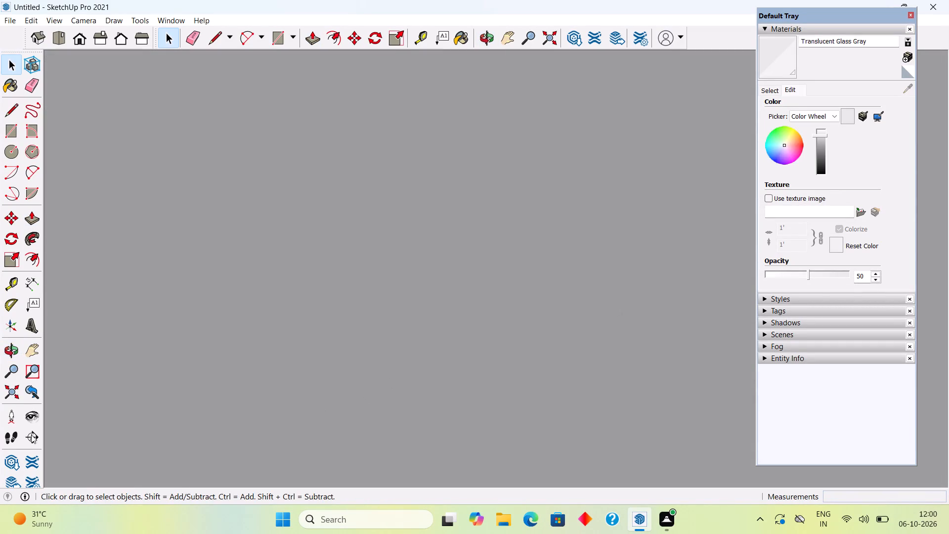
{"action": "left_click", "coordinate": [11, 400]}
{"action": "middle_click_drag", "start_coordinate": [357, 209], "coordinate": [416, 429]}
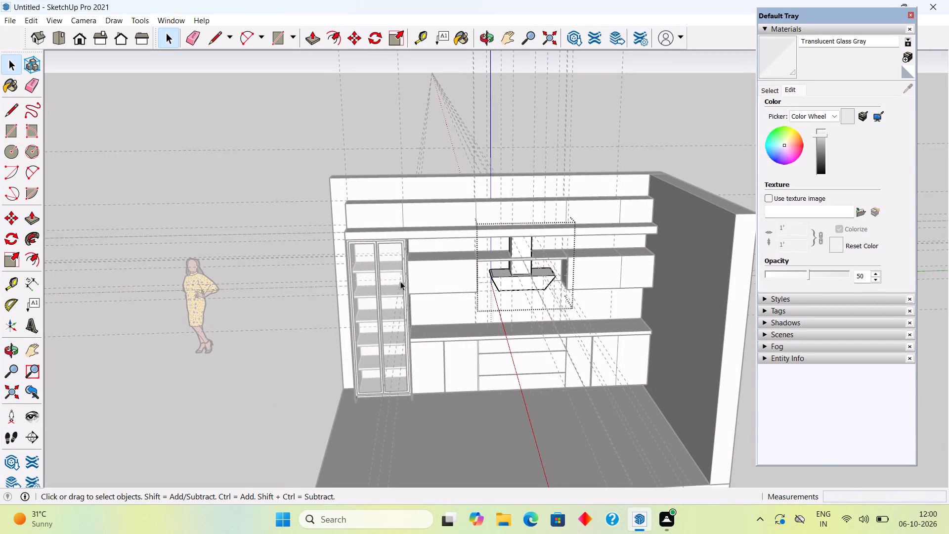
{"action": "left_click", "coordinate": [355, 117]}
{"action": "scroll", "coordinate": [594, 322], "scroll_direction": "up", "scroll_amount": 5}
{"action": "middle_click_drag", "start_coordinate": [536, 281], "coordinate": [521, 260]}
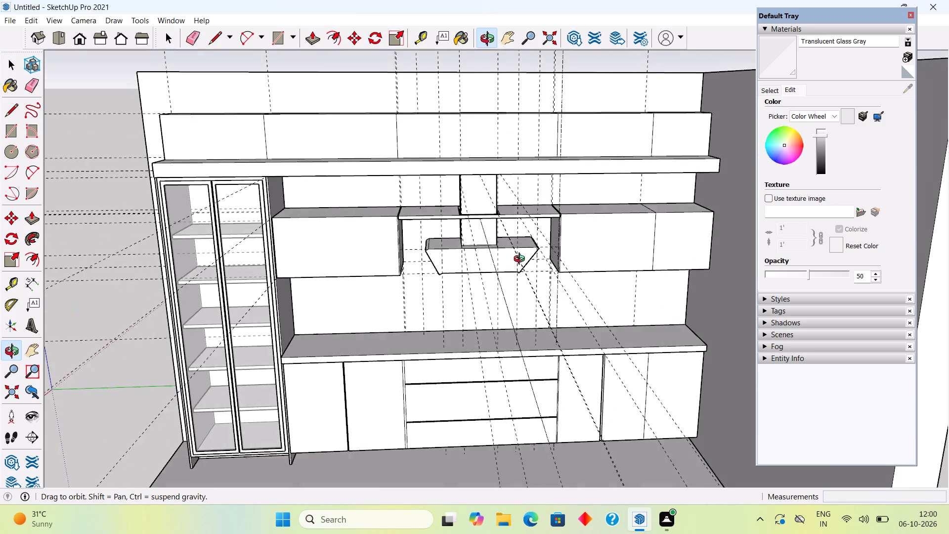
{"action": "middle_click_drag", "start_coordinate": [521, 260], "coordinate": [461, 255]}
{"action": "scroll", "coordinate": [467, 261], "scroll_direction": "up", "scroll_amount": 6}
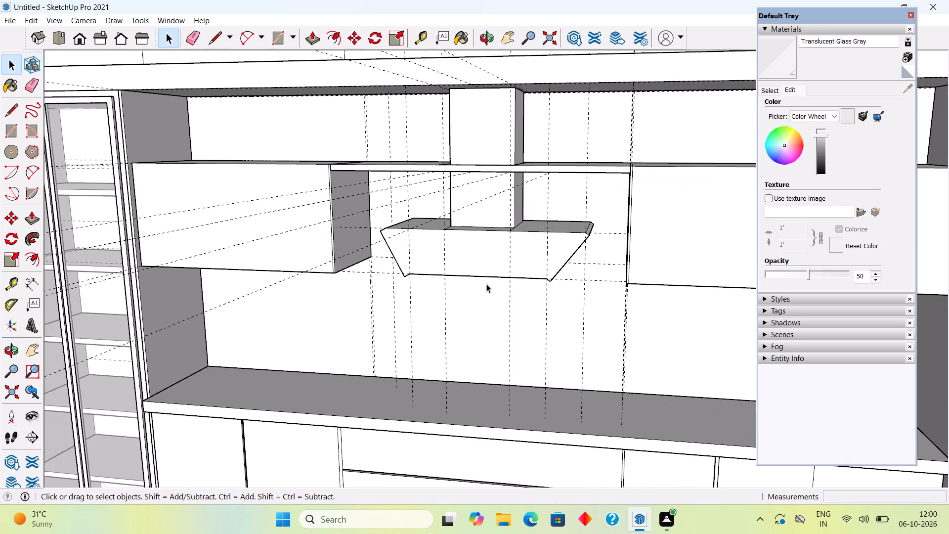
{"action": "scroll", "coordinate": [488, 283], "scroll_direction": "up", "scroll_amount": 2}
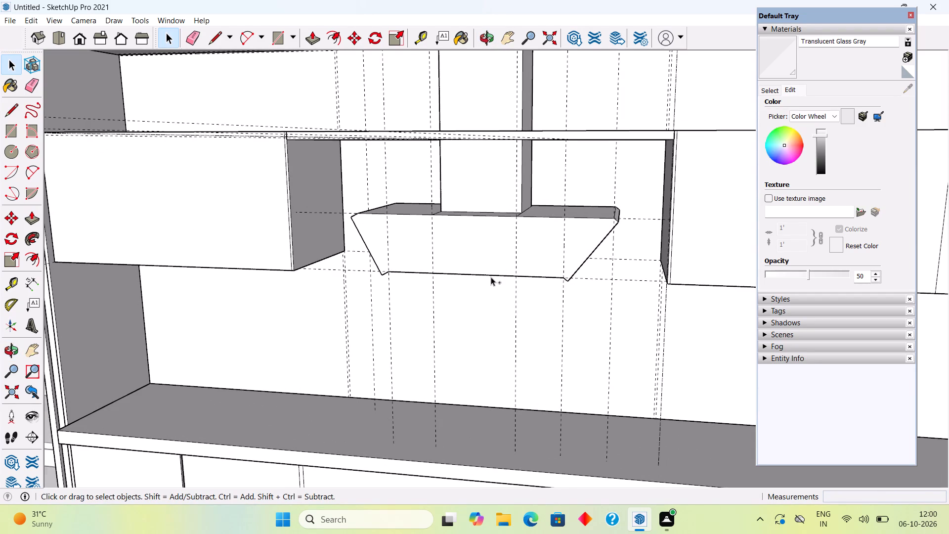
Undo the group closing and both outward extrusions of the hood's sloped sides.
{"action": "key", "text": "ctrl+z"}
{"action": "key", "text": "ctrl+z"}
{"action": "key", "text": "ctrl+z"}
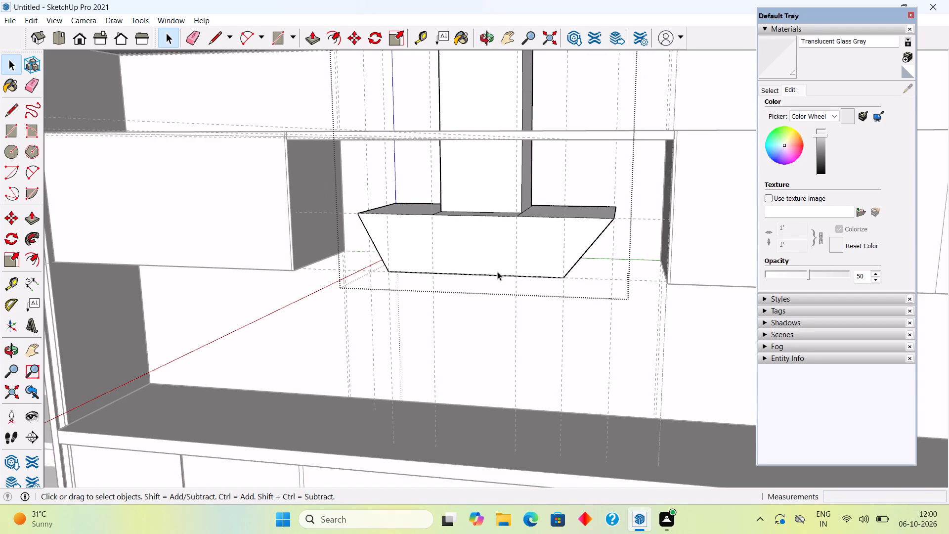
Select all the connected geometry of the hood body and upper block and make it a group.
{"action": "middle_click_drag", "start_coordinate": [499, 270], "coordinate": [550, 359]}
{"action": "scroll", "coordinate": [550, 359], "scroll_direction": "down", "scroll_amount": 3}
{"action": "scroll", "coordinate": [517, 301], "scroll_direction": "down", "scroll_amount": 4}
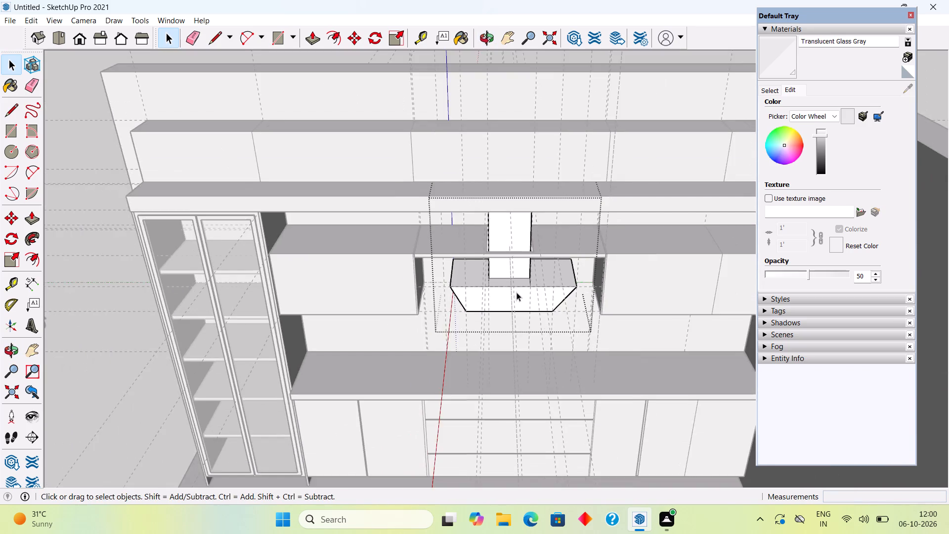
{"action": "middle_click_drag", "start_coordinate": [503, 250], "coordinate": [500, 141]}
{"action": "scroll", "coordinate": [485, 282], "scroll_direction": "up", "scroll_amount": 4}
{"action": "left_click", "coordinate": [503, 250]}
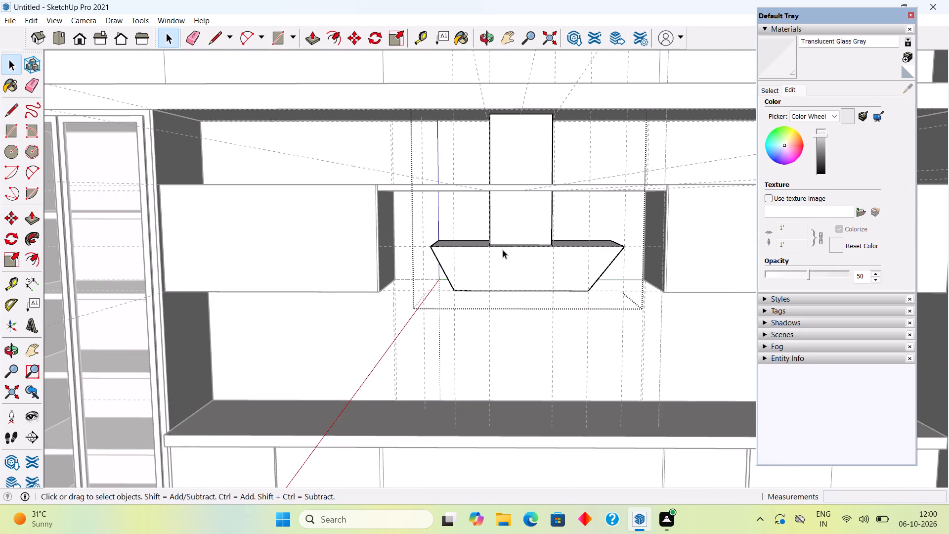
{"action": "double_click", "coordinate": [512, 235]}
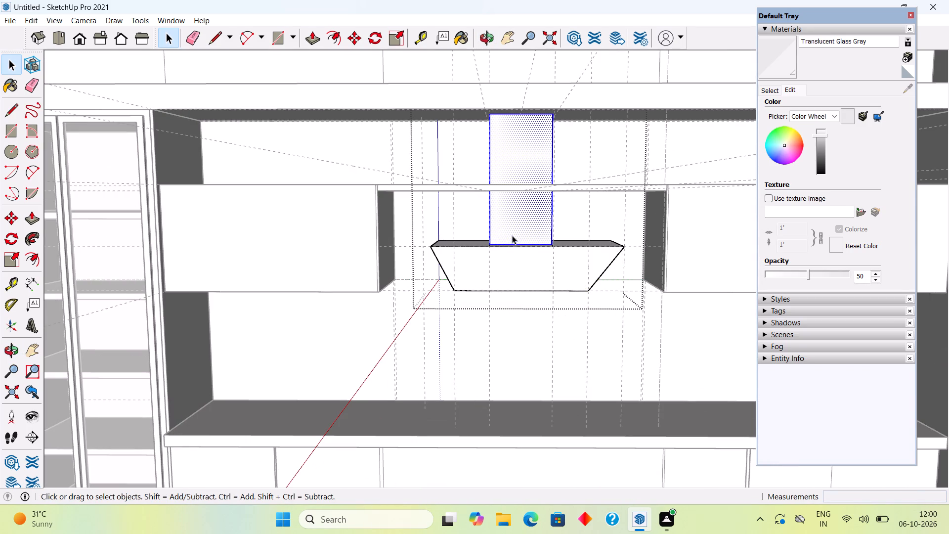
{"action": "left_click", "coordinate": [509, 252]}
{"action": "triple_click", "coordinate": [509, 252]}
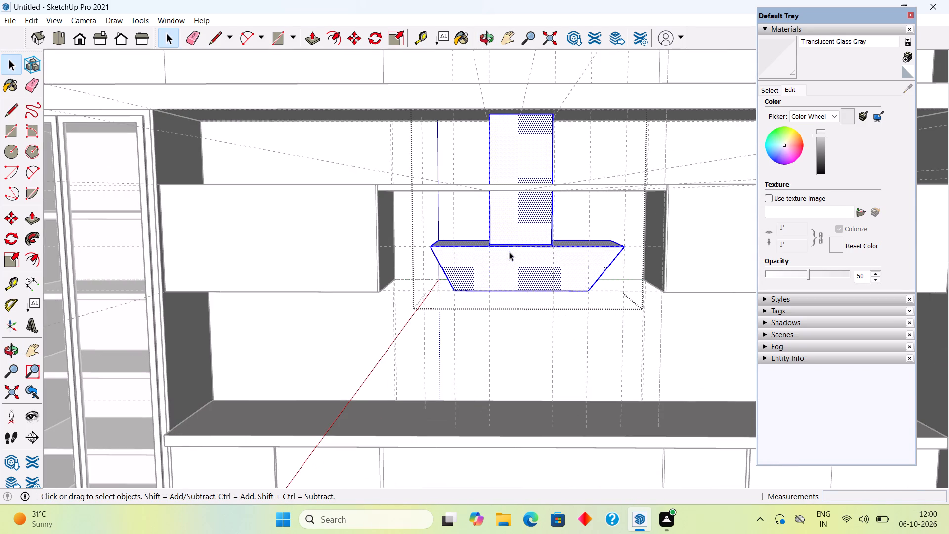
{"action": "middle_click_drag", "start_coordinate": [509, 252], "coordinate": [575, 274]}
{"action": "right_click", "coordinate": [536, 253]}
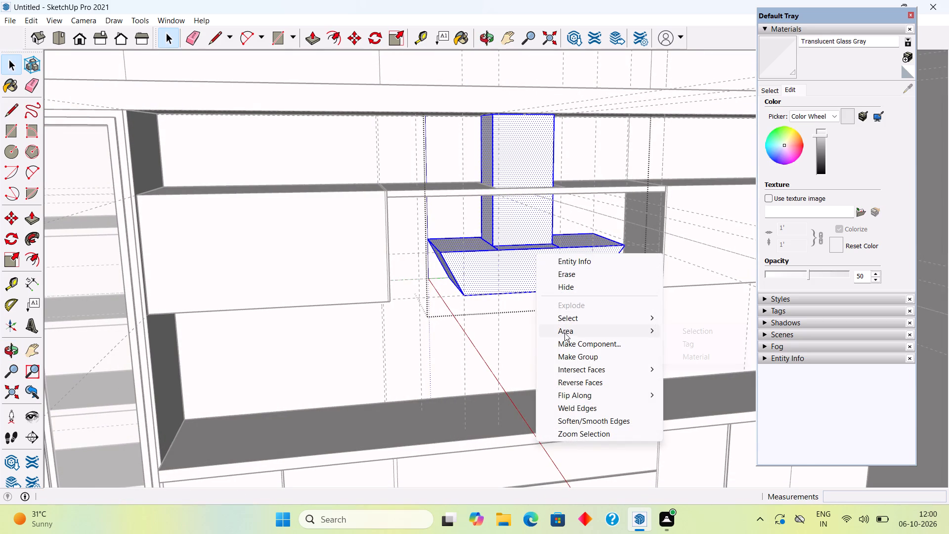
{"action": "left_click", "coordinate": [570, 357]}
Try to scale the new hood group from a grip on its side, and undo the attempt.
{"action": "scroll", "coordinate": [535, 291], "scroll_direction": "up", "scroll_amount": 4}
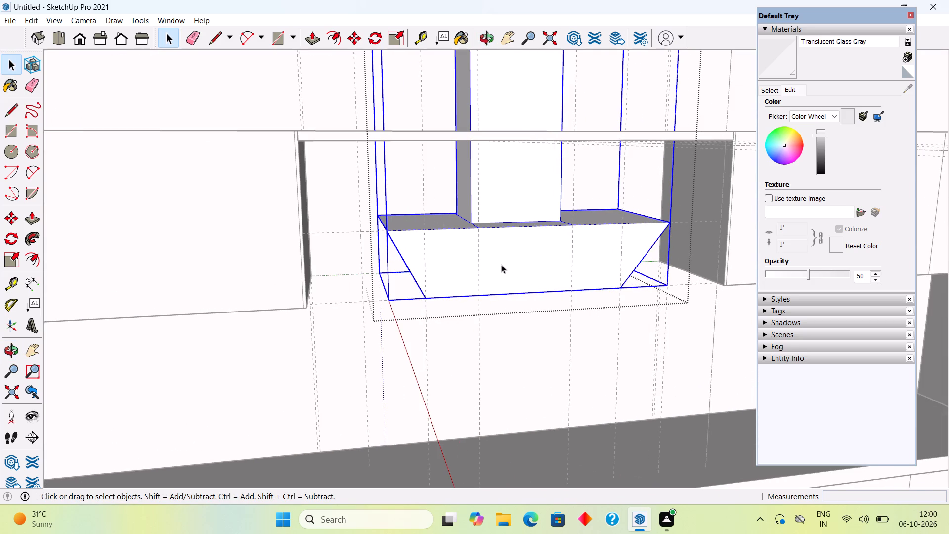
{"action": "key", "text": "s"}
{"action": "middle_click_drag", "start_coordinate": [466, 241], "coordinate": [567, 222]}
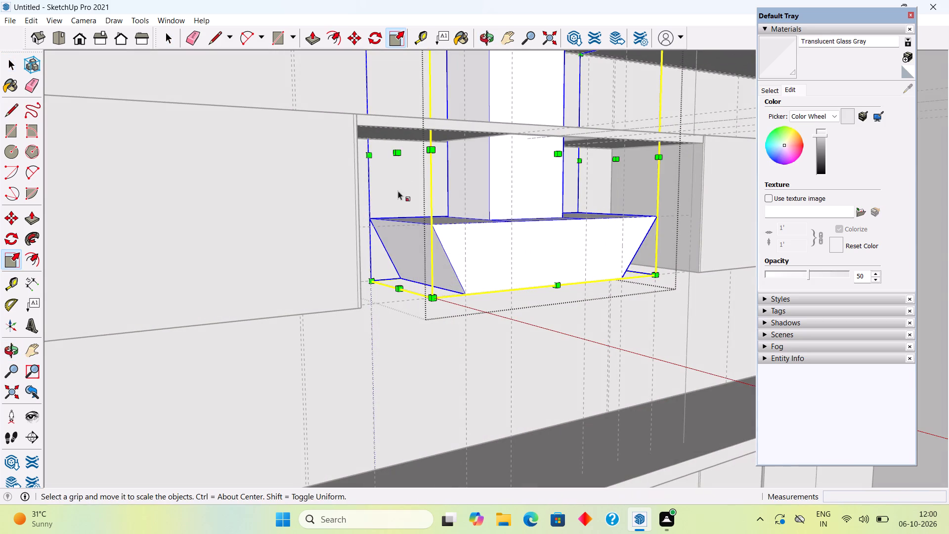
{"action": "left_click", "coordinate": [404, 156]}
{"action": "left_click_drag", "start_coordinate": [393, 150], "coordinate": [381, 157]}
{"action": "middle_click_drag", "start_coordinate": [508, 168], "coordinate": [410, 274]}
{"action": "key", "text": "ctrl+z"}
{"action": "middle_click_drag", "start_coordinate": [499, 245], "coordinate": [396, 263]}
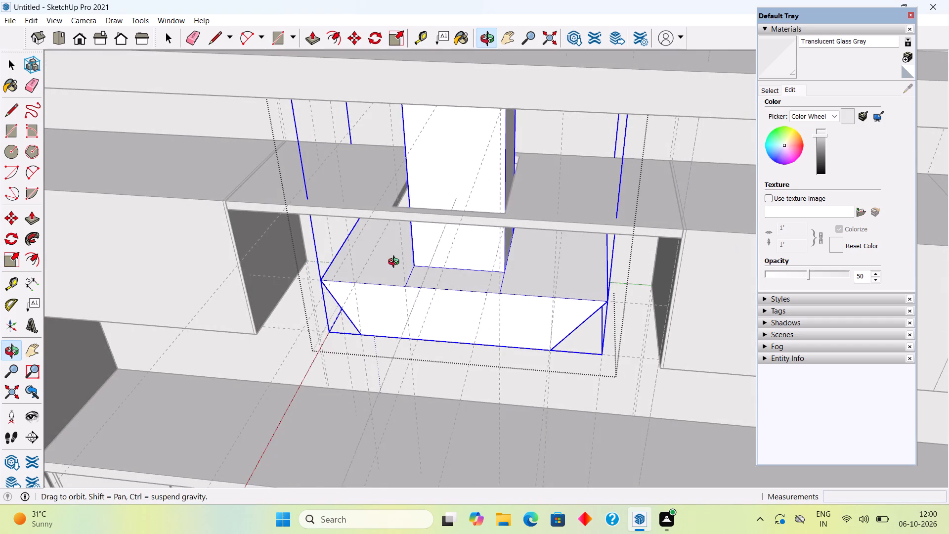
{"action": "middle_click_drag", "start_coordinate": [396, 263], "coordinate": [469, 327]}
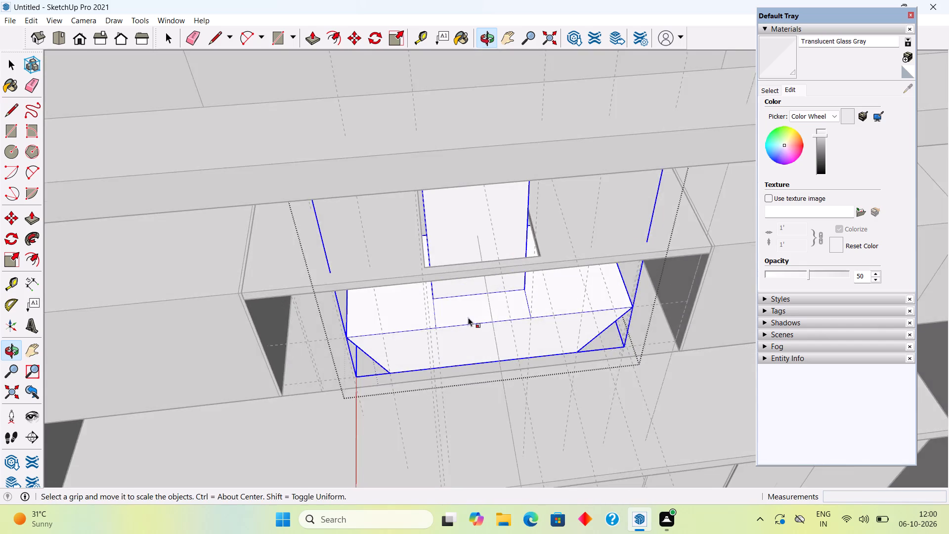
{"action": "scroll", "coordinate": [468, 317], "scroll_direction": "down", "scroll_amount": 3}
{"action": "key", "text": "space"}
Close the outer hood group and unhide all hidden objects, including the middle overhead cabinet's front panel.
{"action": "middle_click_drag", "start_coordinate": [464, 329], "coordinate": [450, 220]}
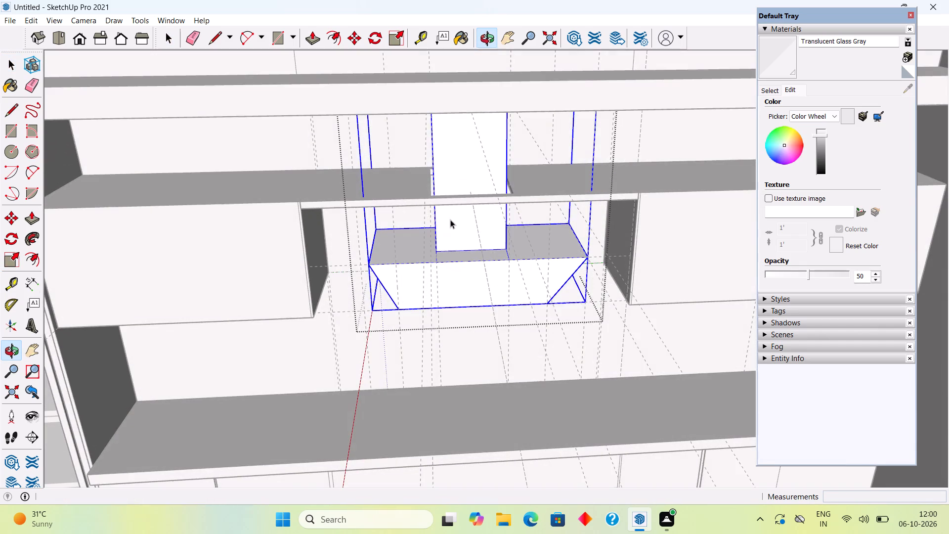
{"action": "scroll", "coordinate": [481, 300], "scroll_direction": "up", "scroll_amount": 4}
{"action": "scroll", "coordinate": [485, 285], "scroll_direction": "down", "scroll_amount": 16}
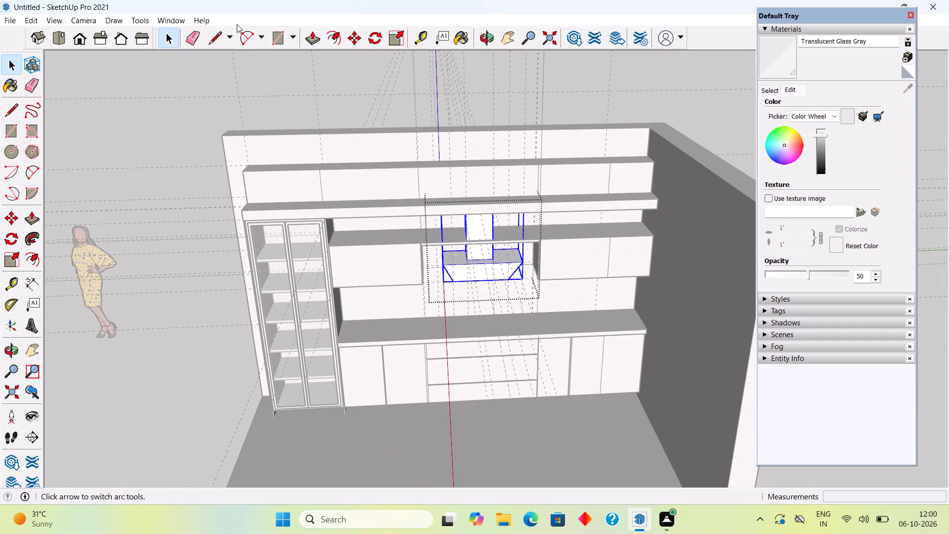
{"action": "left_click", "coordinate": [226, 84]}
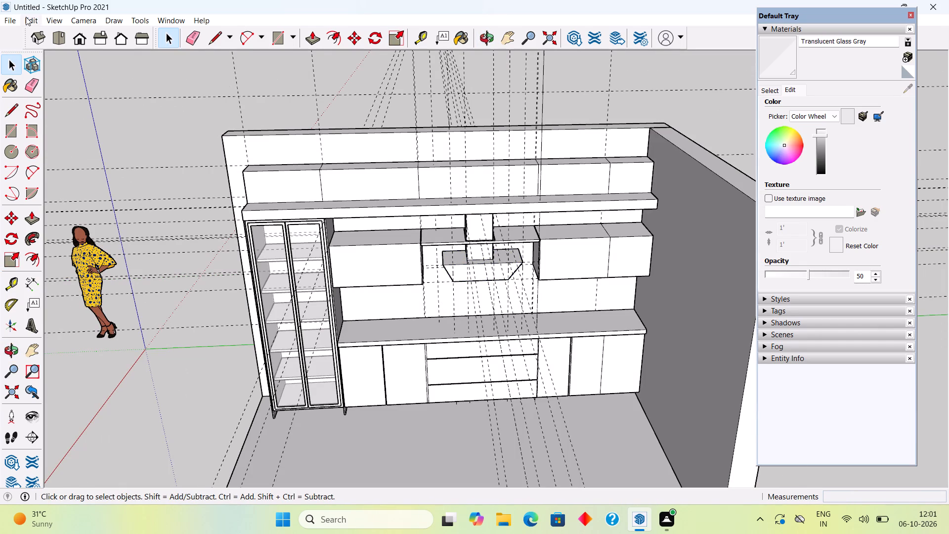
{"action": "left_click", "coordinate": [26, 17]}
{"action": "left_click", "coordinate": [97, 200]}
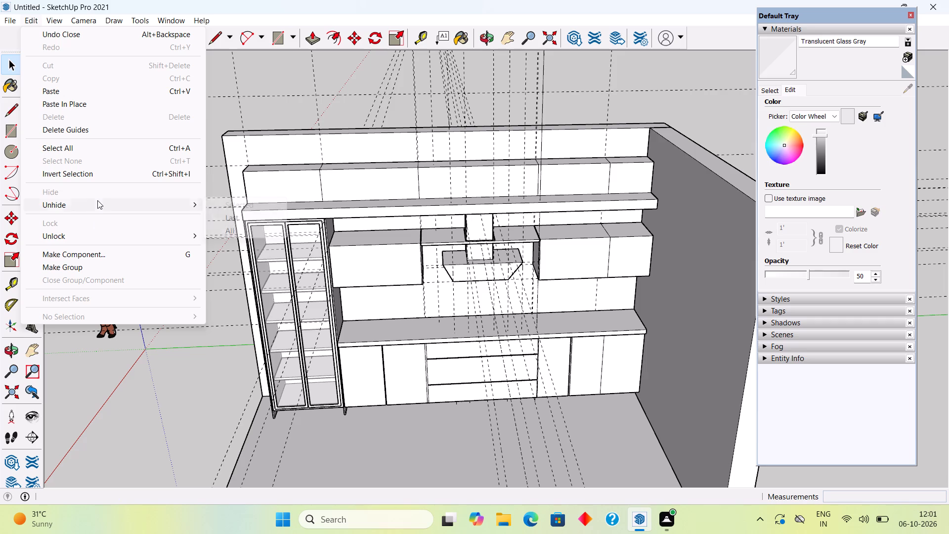
{"action": "left_click", "coordinate": [218, 231]}
Inspect how the hood and its raised upper block fit with the middle overhead cabinet and the whole wall.
{"action": "middle_click_drag", "start_coordinate": [411, 286], "coordinate": [408, 139]}
{"action": "middle_click_drag", "start_coordinate": [479, 267], "coordinate": [458, 317]}
{"action": "scroll", "coordinate": [473, 280], "scroll_direction": "up", "scroll_amount": 9}
{"action": "scroll", "coordinate": [513, 240], "scroll_direction": "up", "scroll_amount": 3}
{"action": "middle_click_drag", "start_coordinate": [524, 223], "coordinate": [502, 308]}
{"action": "scroll", "coordinate": [502, 313], "scroll_direction": "down", "scroll_amount": 3}
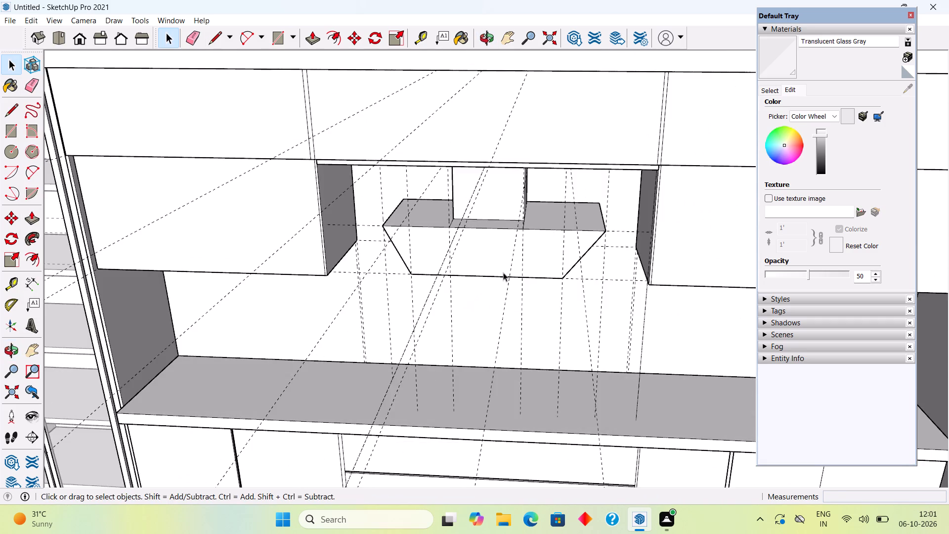
{"action": "scroll", "coordinate": [503, 272], "scroll_direction": "down", "scroll_amount": 14}
{"action": "middle_click_drag", "start_coordinate": [510, 278], "coordinate": [561, 257]}
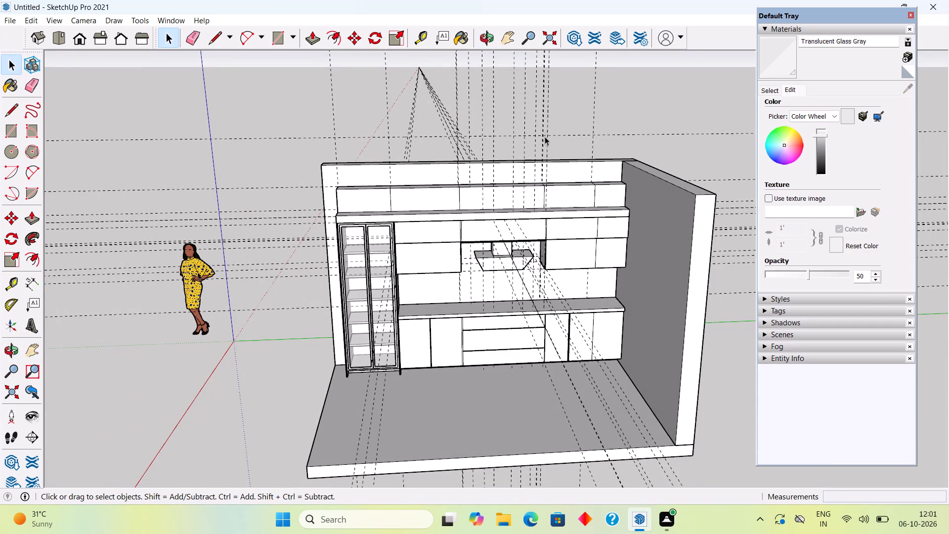
{"action": "left_click", "coordinate": [567, 115]}
{"action": "scroll", "coordinate": [504, 266], "scroll_direction": "up", "scroll_amount": 3}
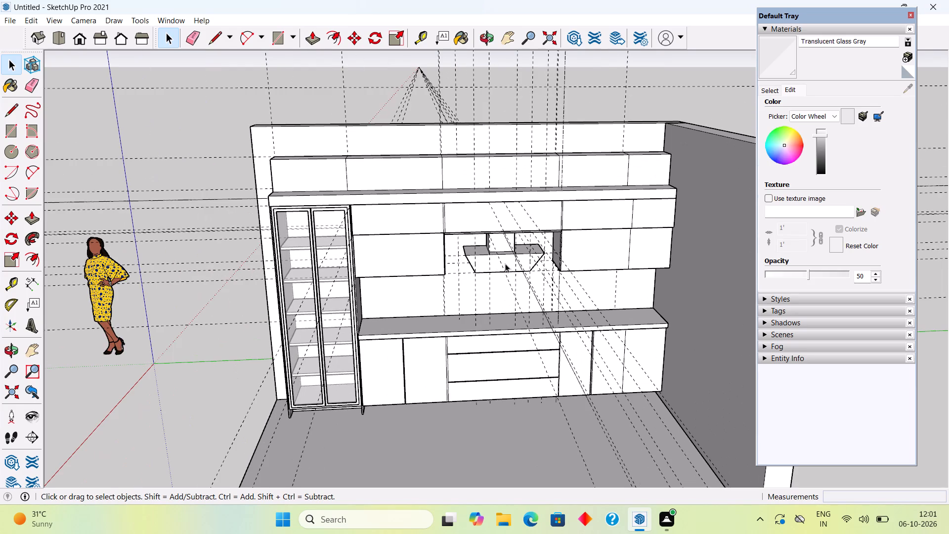
Open the overhead cabinet panel beside the glass-door tall unit and place a vertical guide at its midpoint, about 1' 6" from its side edge.
{"action": "scroll", "coordinate": [452, 227], "scroll_direction": "up", "scroll_amount": 3}
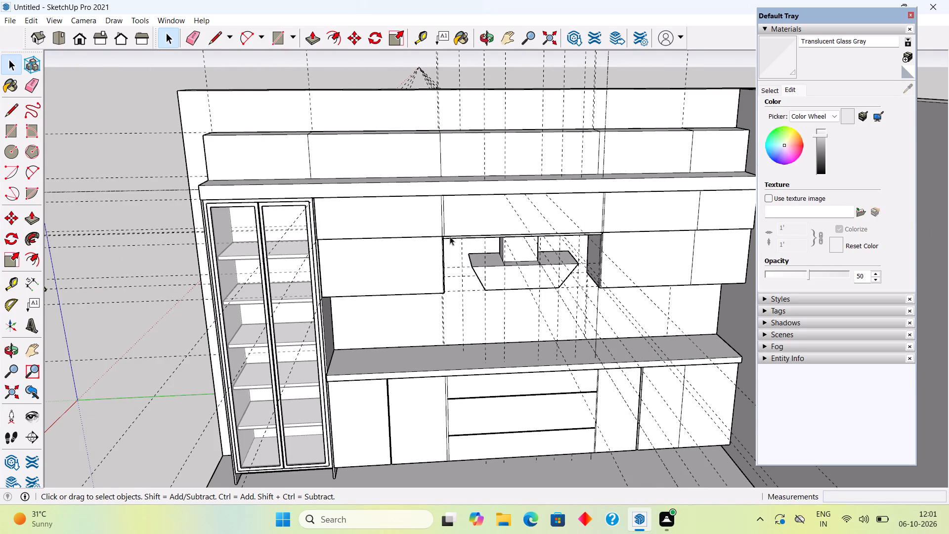
{"action": "scroll", "coordinate": [336, 262], "scroll_direction": "up", "scroll_amount": 7}
{"action": "triple_click", "coordinate": [340, 256]}
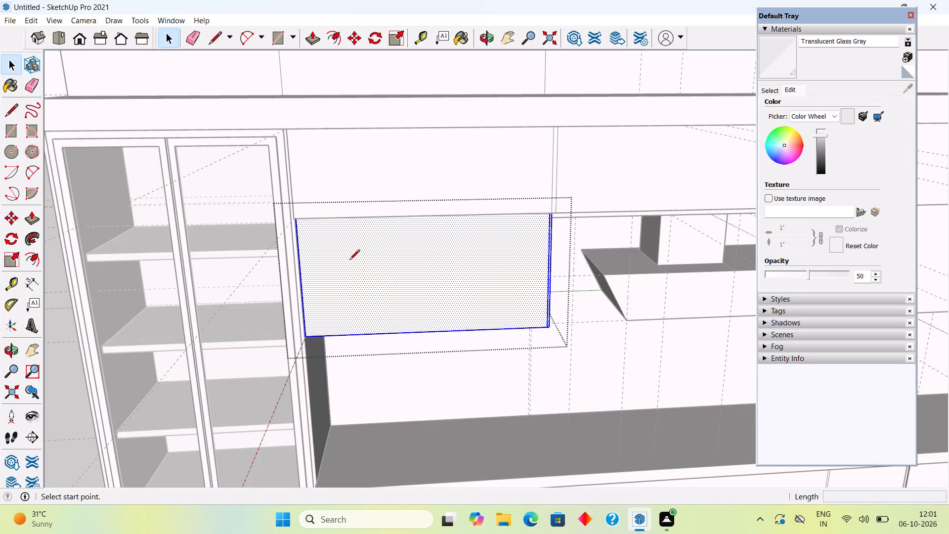
{"action": "key", "text": "l"}
{"action": "key", "text": "space"}
{"action": "type", "text": "t"}
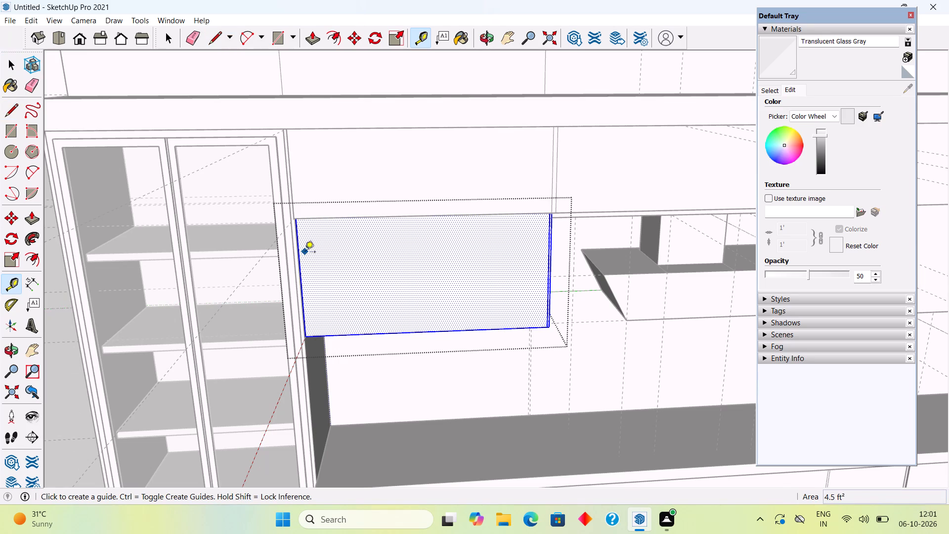
{"action": "left_click", "coordinate": [301, 269]}
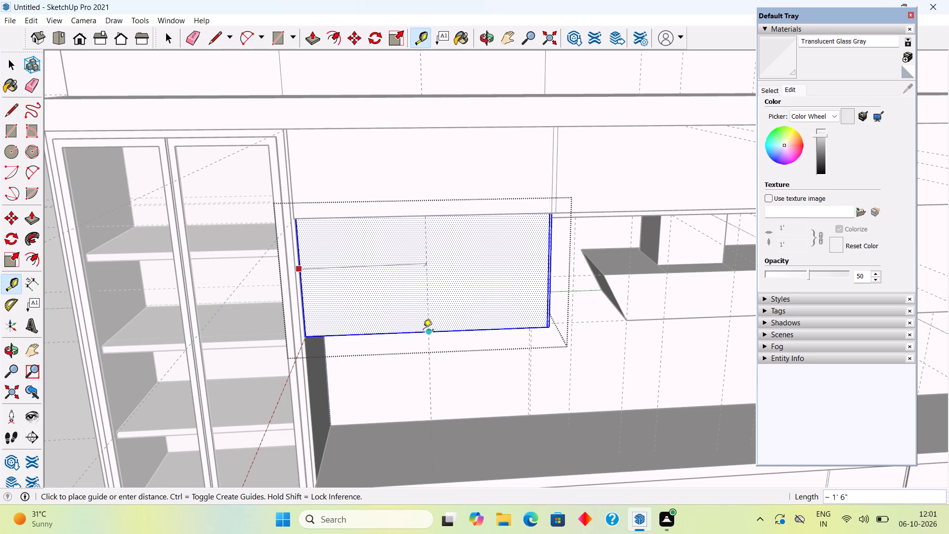
{"action": "left_click", "coordinate": [423, 331]}
Add two vertical guides offset .15" to either side of the panel's centre guide.
{"action": "left_click", "coordinate": [428, 283]}
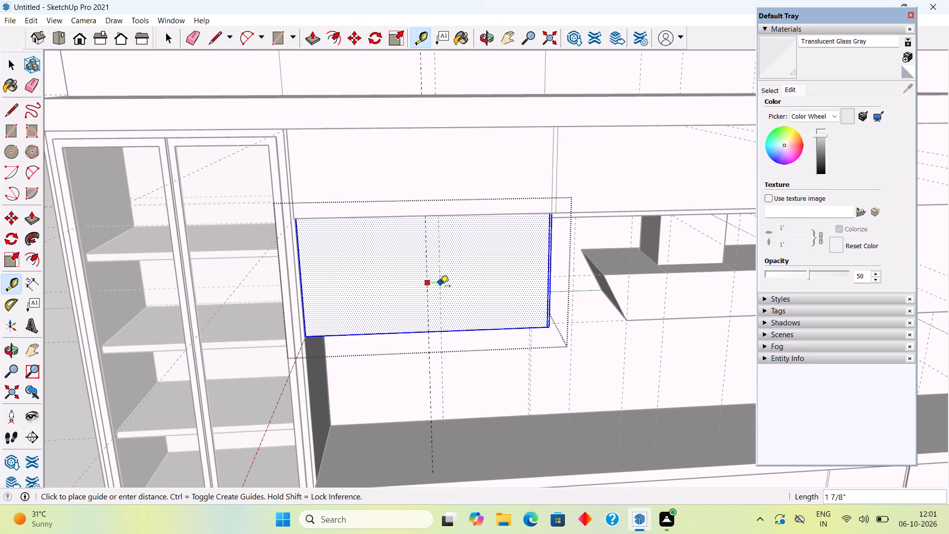
{"action": "type", "text": ".15\""}
{"action": "key", "text": "Return"}
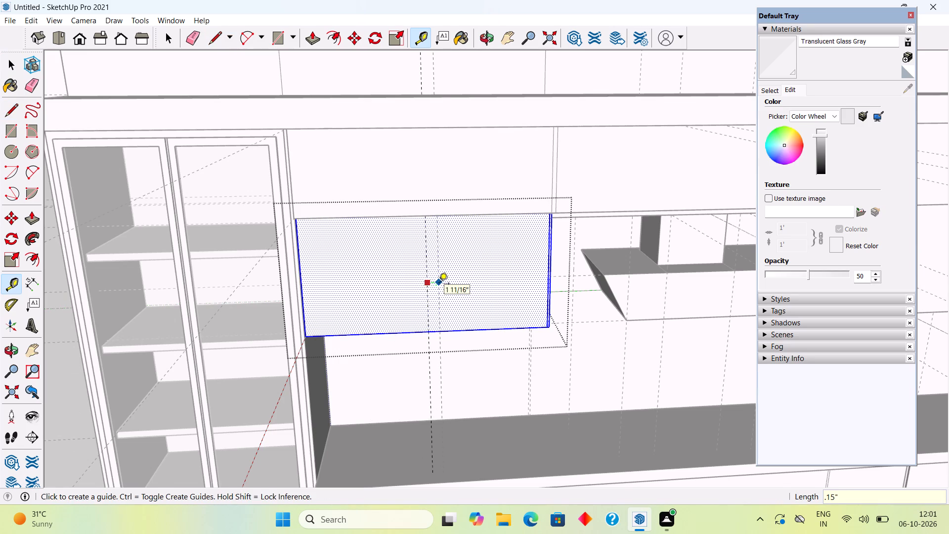
{"action": "scroll", "coordinate": [436, 282], "scroll_direction": "up", "scroll_amount": 8}
{"action": "scroll", "coordinate": [481, 232], "scroll_direction": "up", "scroll_amount": 5}
{"action": "scroll", "coordinate": [427, 248], "scroll_direction": "up", "scroll_amount": 3}
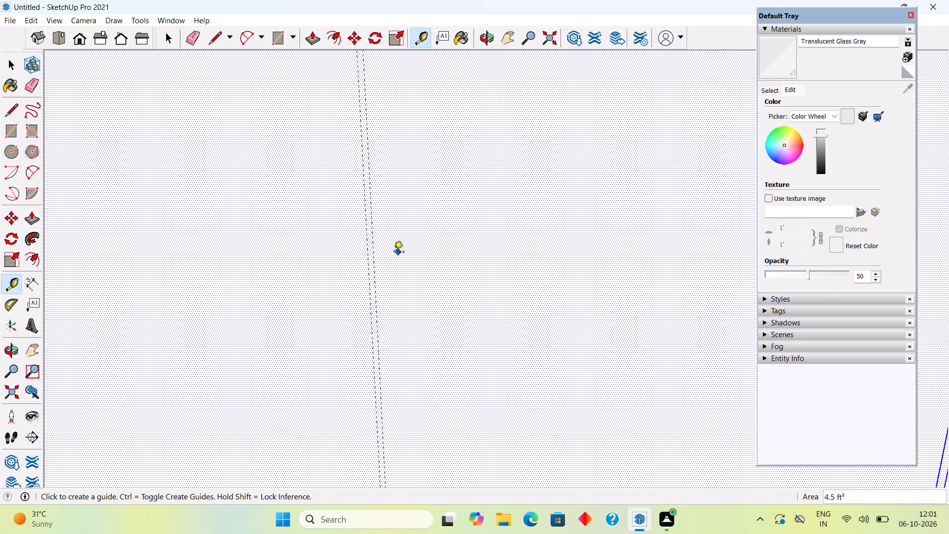
{"action": "left_click", "coordinate": [367, 262]}
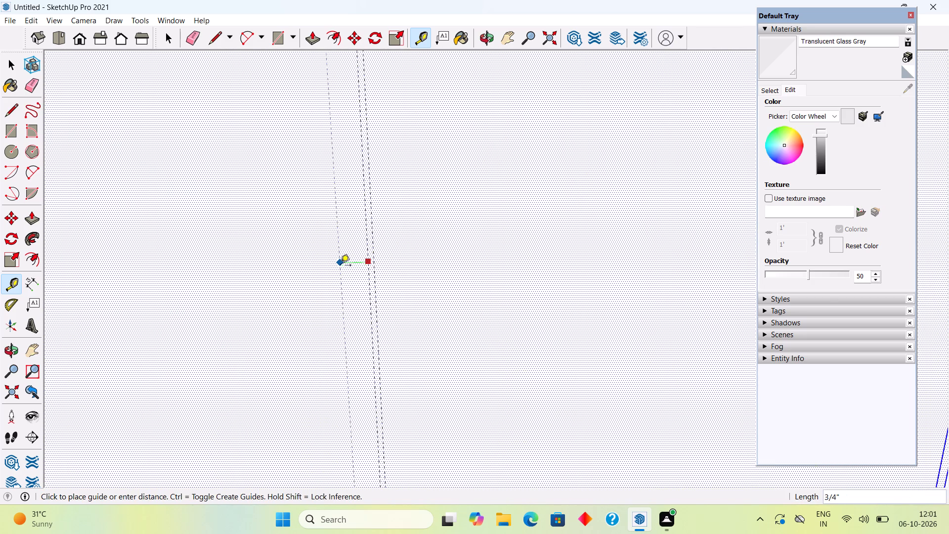
{"action": "type", "text": ".3"}
{"action": "key", "text": "BackSpace"}
{"action": "type", "text": "15\""}
{"action": "key", "text": "Return"}
{"action": "key", "text": "space"}
{"action": "type", "text": "t"}
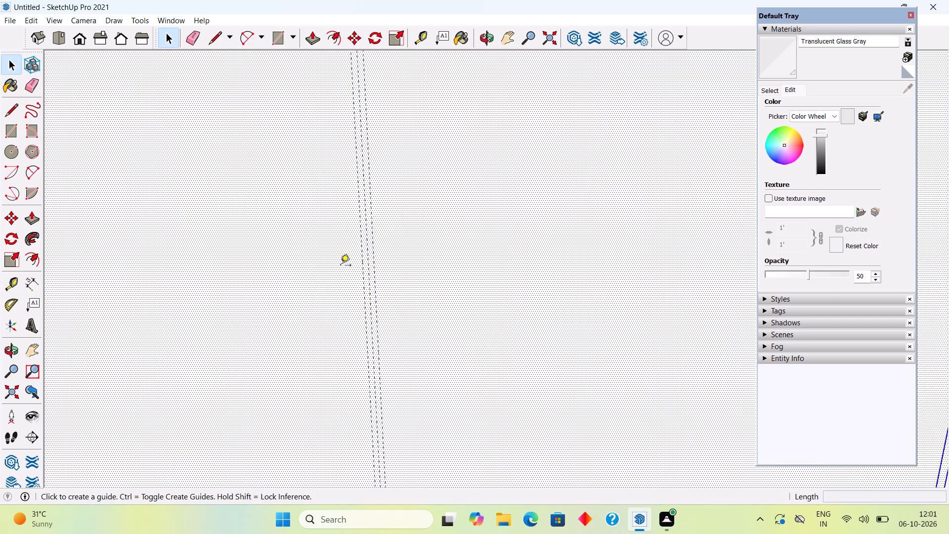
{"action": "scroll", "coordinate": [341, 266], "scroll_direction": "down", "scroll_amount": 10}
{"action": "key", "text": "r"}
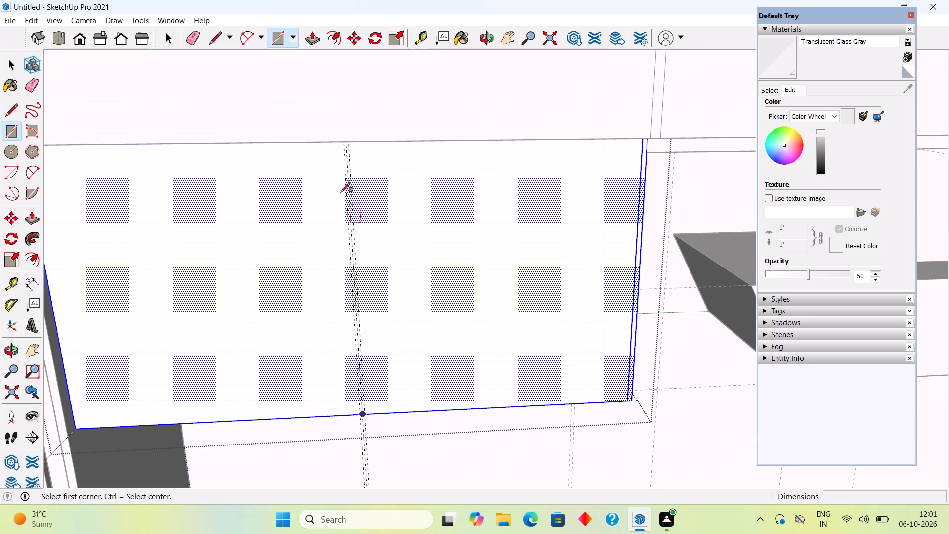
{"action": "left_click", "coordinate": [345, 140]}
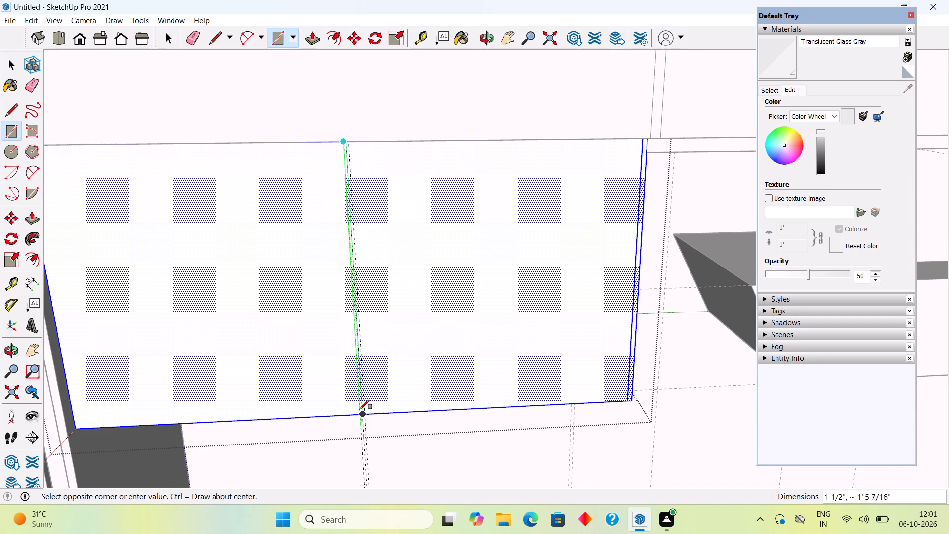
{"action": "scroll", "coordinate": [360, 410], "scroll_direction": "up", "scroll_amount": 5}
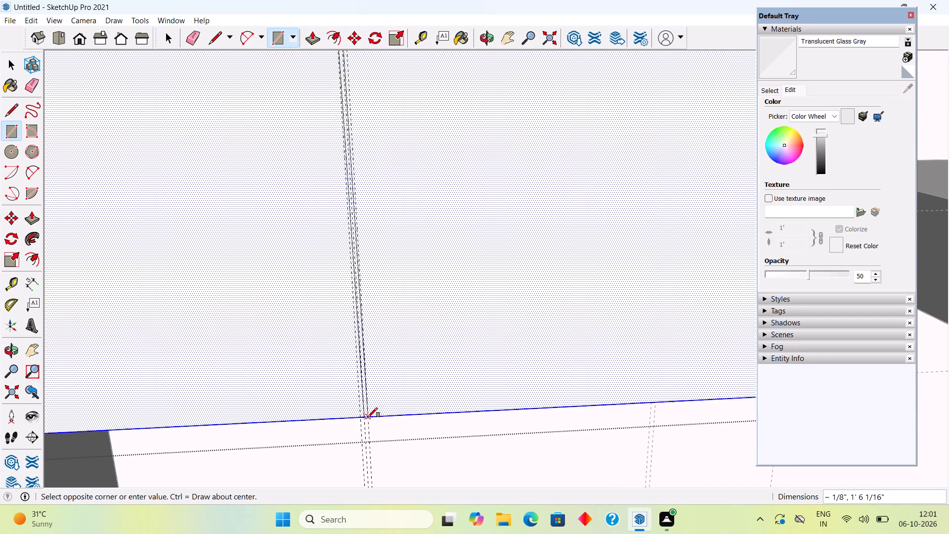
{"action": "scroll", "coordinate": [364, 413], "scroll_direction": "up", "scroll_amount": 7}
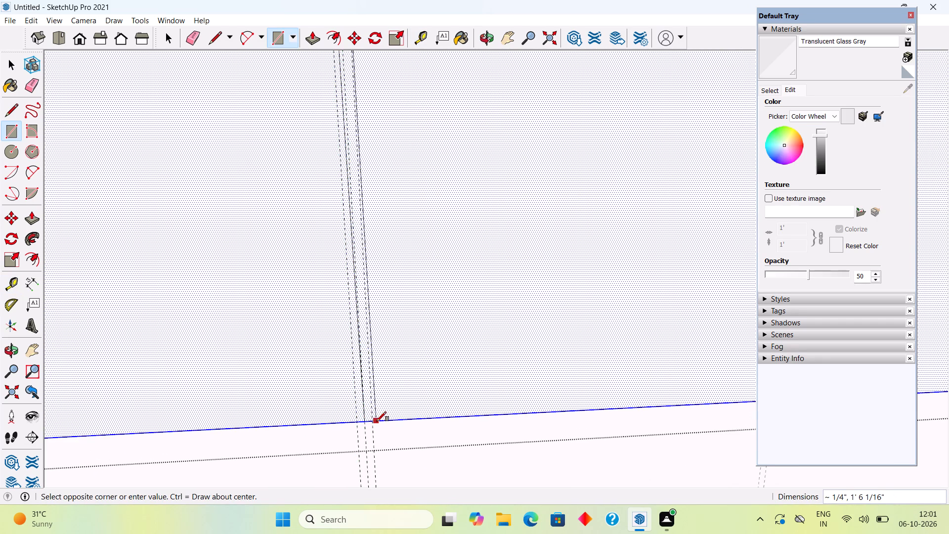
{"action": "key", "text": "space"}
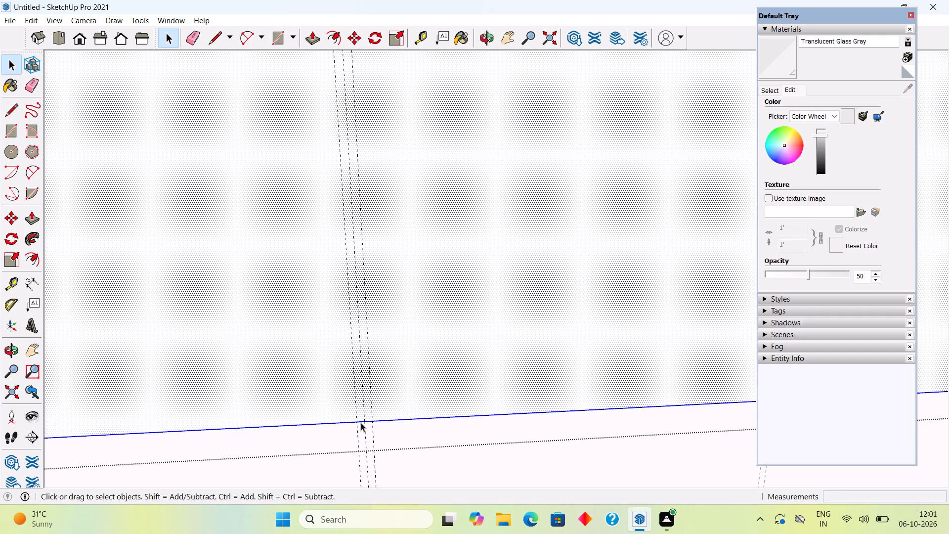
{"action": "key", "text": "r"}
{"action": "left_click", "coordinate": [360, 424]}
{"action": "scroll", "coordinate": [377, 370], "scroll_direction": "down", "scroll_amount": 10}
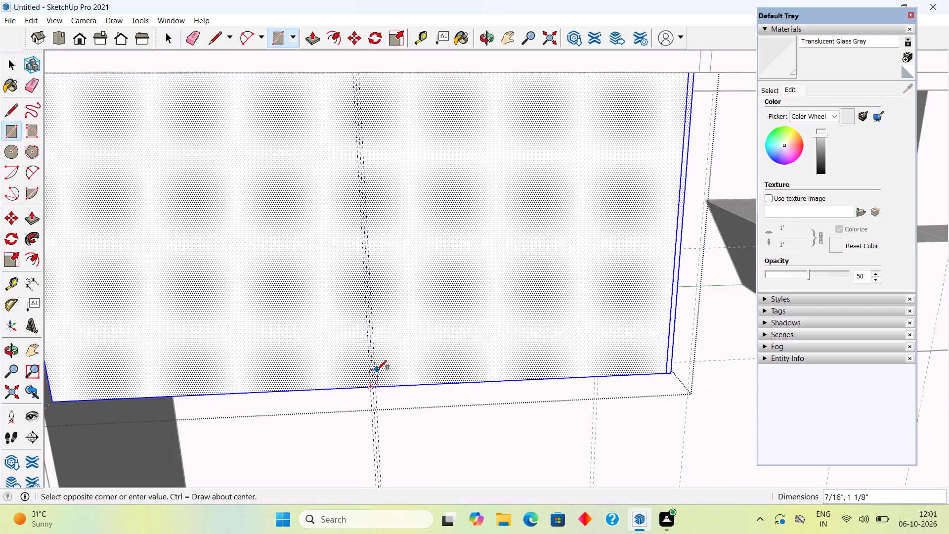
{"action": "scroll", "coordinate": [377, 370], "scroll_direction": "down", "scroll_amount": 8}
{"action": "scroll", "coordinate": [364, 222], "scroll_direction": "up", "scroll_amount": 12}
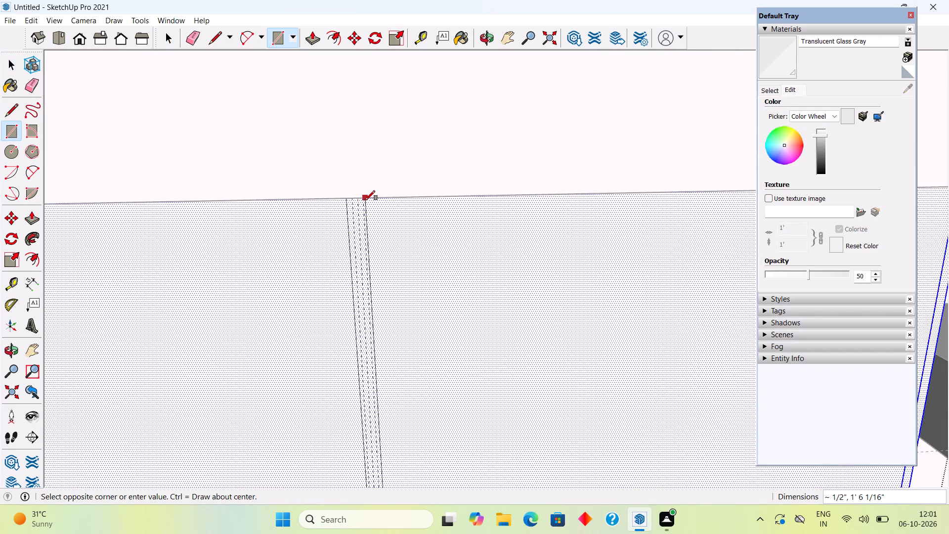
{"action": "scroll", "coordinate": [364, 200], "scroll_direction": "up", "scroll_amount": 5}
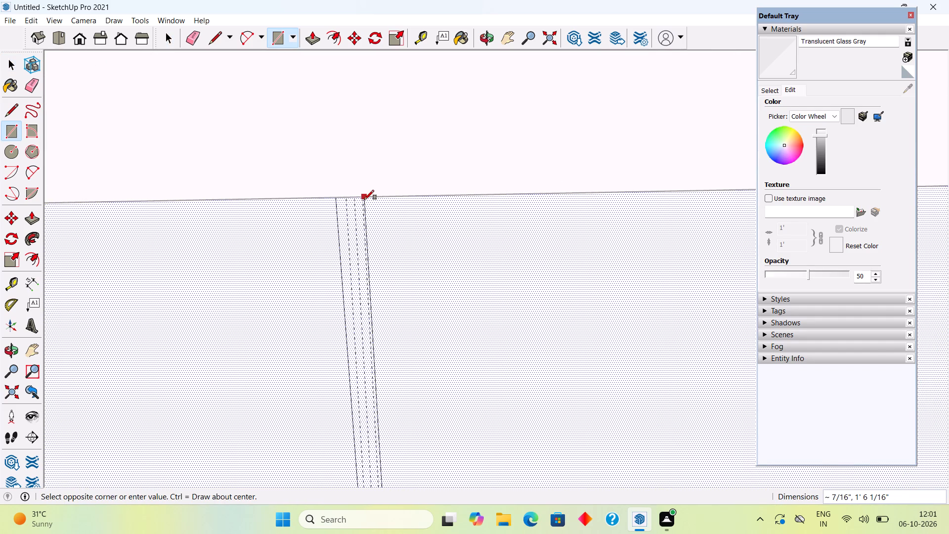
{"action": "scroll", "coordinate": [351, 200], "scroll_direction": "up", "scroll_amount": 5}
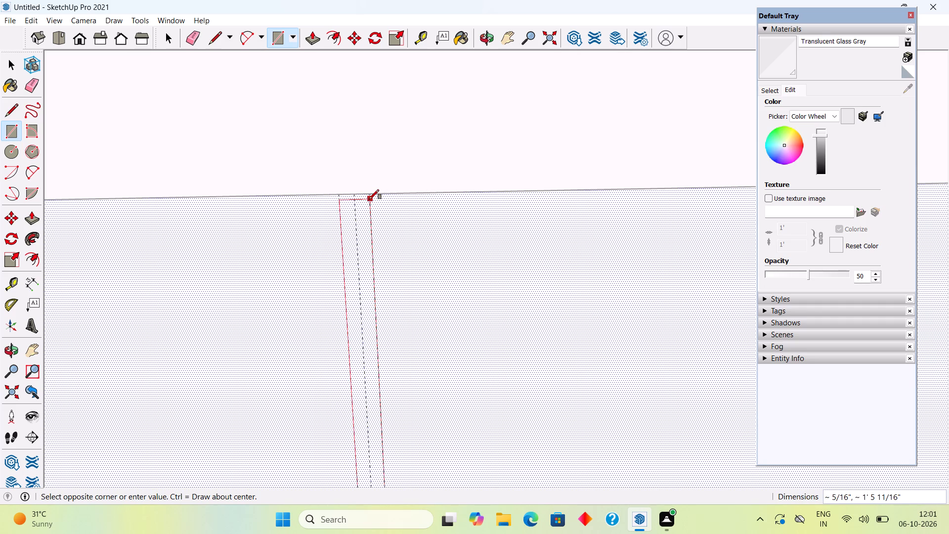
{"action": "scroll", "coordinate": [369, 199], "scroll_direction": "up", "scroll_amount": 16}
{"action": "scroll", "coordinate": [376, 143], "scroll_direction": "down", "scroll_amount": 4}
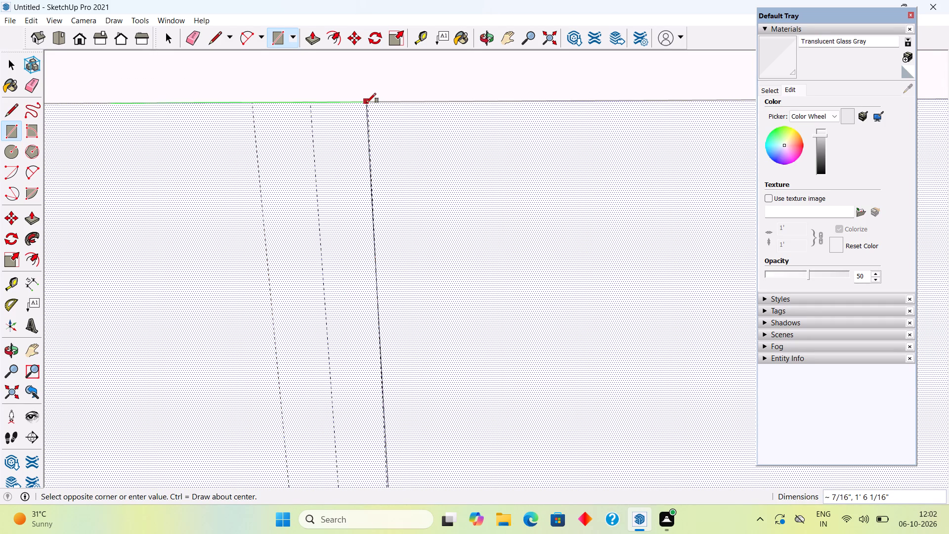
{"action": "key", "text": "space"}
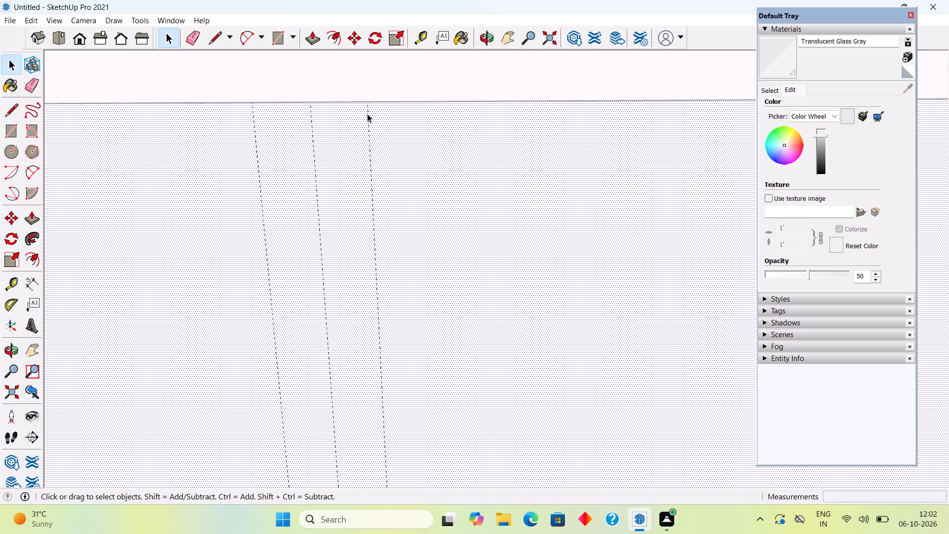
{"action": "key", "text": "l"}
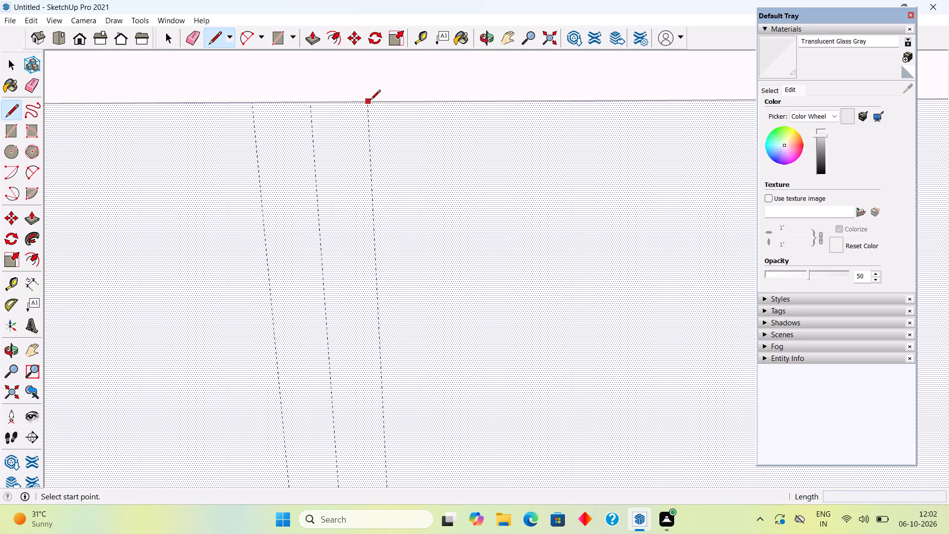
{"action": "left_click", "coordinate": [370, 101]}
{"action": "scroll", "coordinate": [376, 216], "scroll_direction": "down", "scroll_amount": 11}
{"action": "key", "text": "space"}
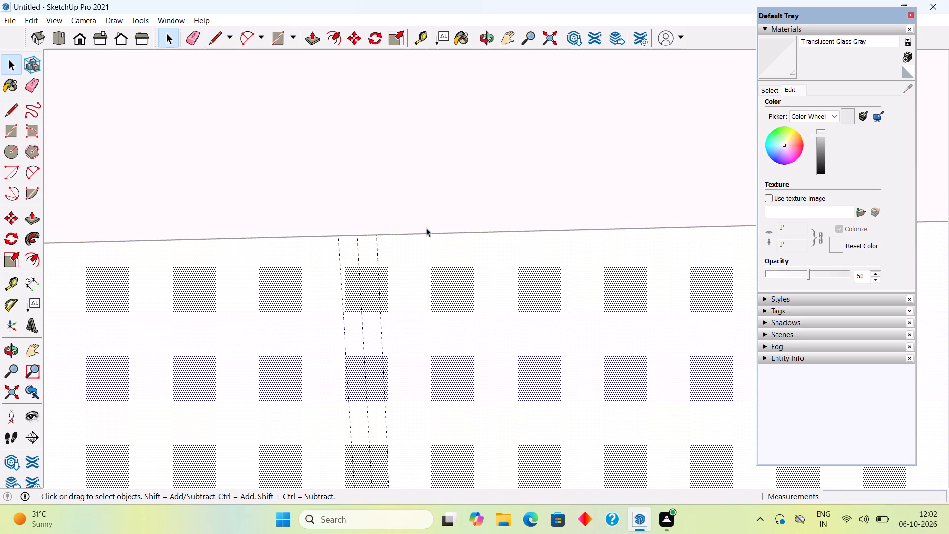
Draw a vertical line about 1' 6 1/16" long down the panel's front face along the offset guide nearest the tall unit.
{"action": "scroll", "coordinate": [365, 252], "scroll_direction": "up", "scroll_amount": 5}
{"action": "scroll", "coordinate": [435, 183], "scroll_direction": "up", "scroll_amount": 5}
{"action": "middle_click_drag", "start_coordinate": [359, 234], "coordinate": [460, 253]}
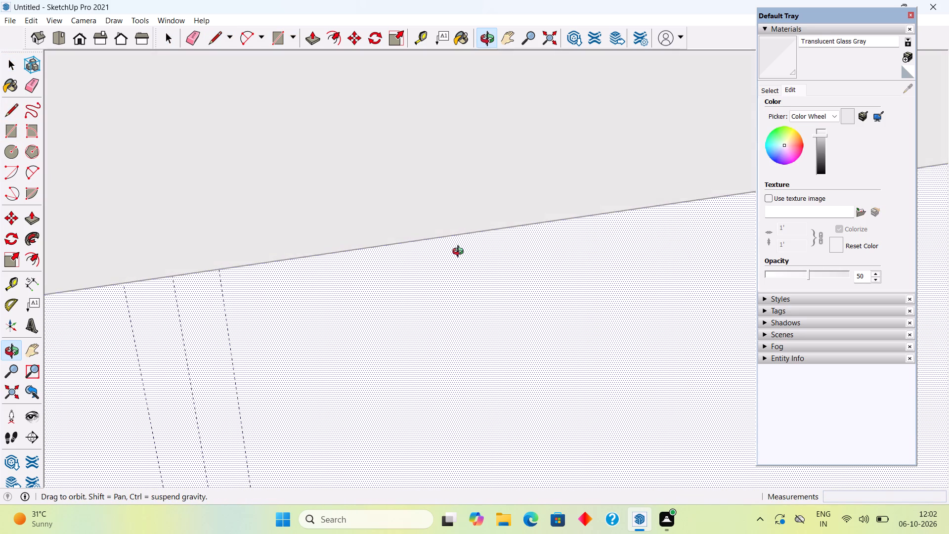
{"action": "middle_click_drag", "start_coordinate": [460, 253], "coordinate": [305, 275]}
{"action": "scroll", "coordinate": [305, 275], "scroll_direction": "down", "scroll_amount": 3}
{"action": "scroll", "coordinate": [351, 276], "scroll_direction": "up", "scroll_amount": 6}
{"action": "scroll", "coordinate": [427, 218], "scroll_direction": "down", "scroll_amount": 4}
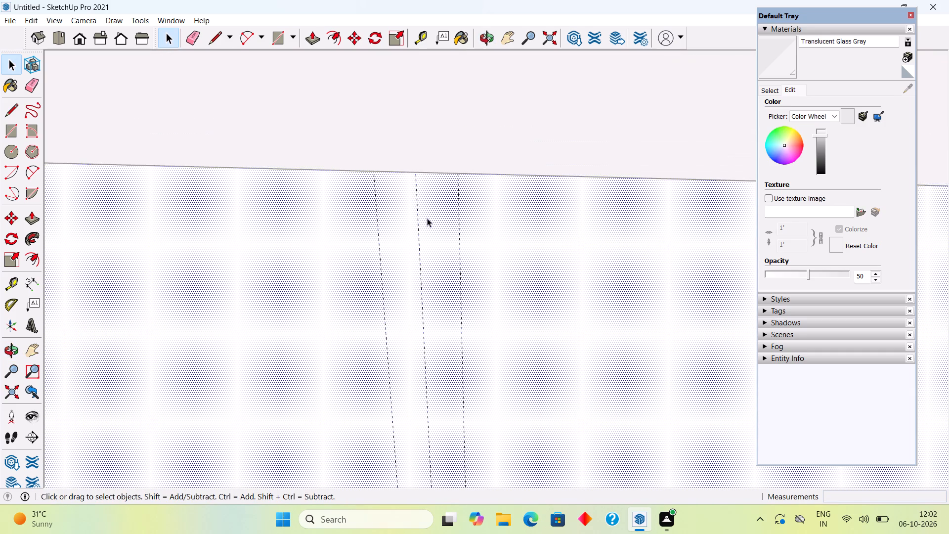
{"action": "key", "text": "l"}
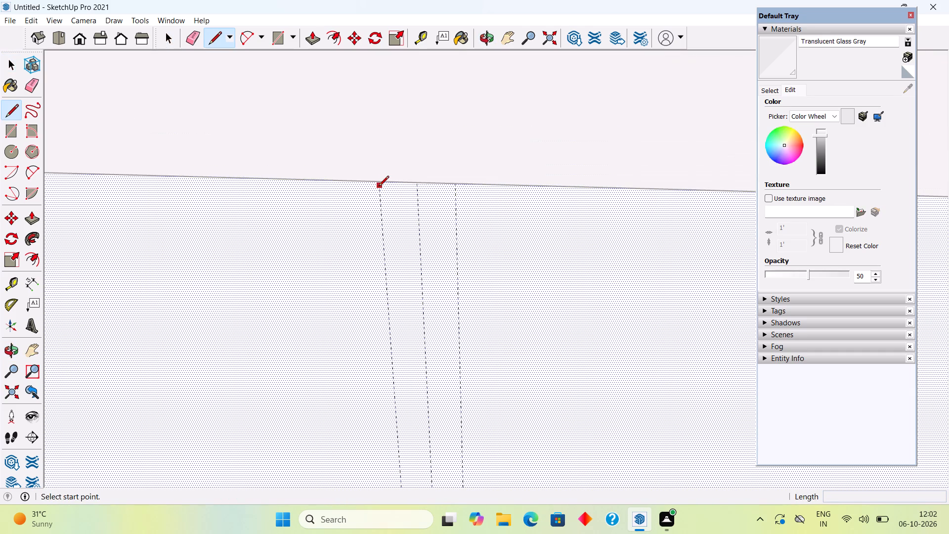
{"action": "left_click", "coordinate": [379, 183]}
{"action": "scroll", "coordinate": [387, 250], "scroll_direction": "down", "scroll_amount": 20}
{"action": "scroll", "coordinate": [387, 250], "scroll_direction": "down", "scroll_amount": 6}
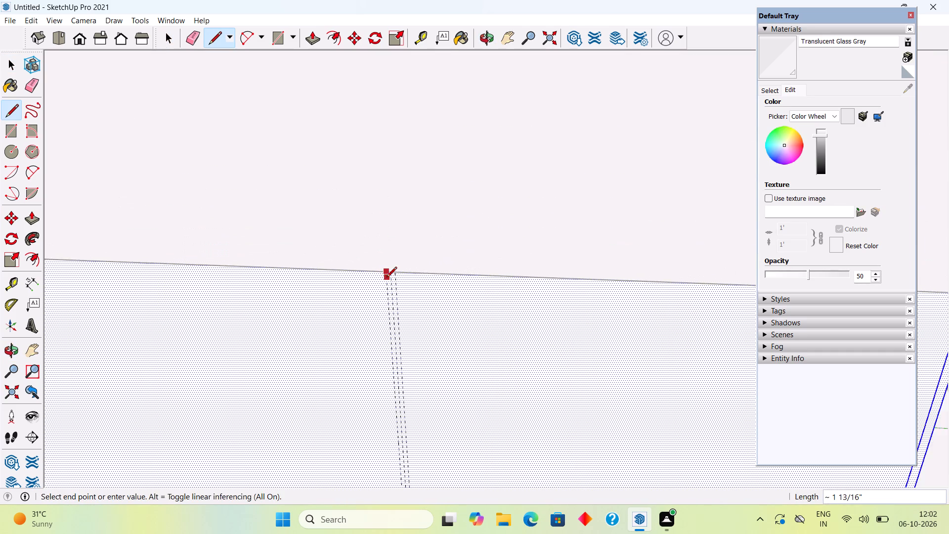
{"action": "scroll", "coordinate": [387, 278], "scroll_direction": "down", "scroll_amount": 15}
{"action": "scroll", "coordinate": [392, 512], "scroll_direction": "up", "scroll_amount": 18}
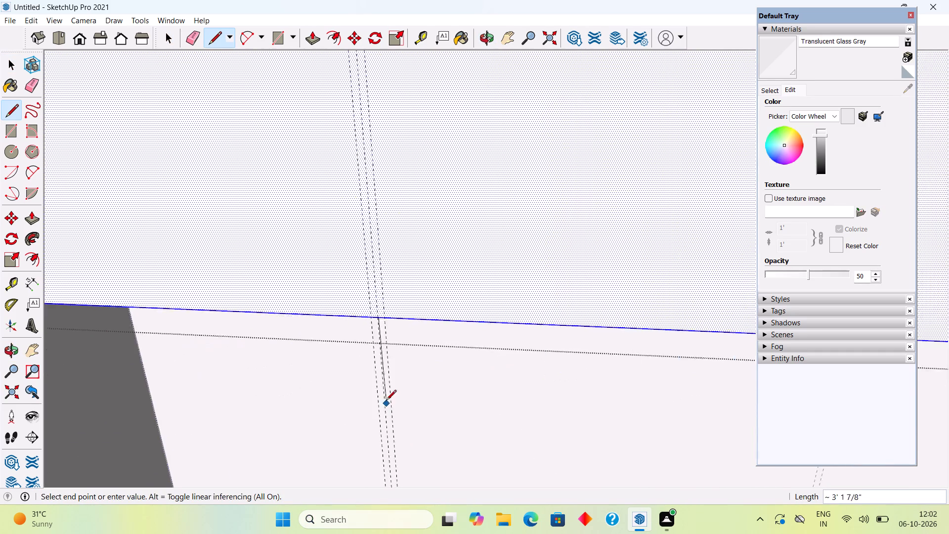
{"action": "scroll", "coordinate": [386, 401], "scroll_direction": "up", "scroll_amount": 3}
{"action": "scroll", "coordinate": [368, 276], "scroll_direction": "down", "scroll_amount": 4}
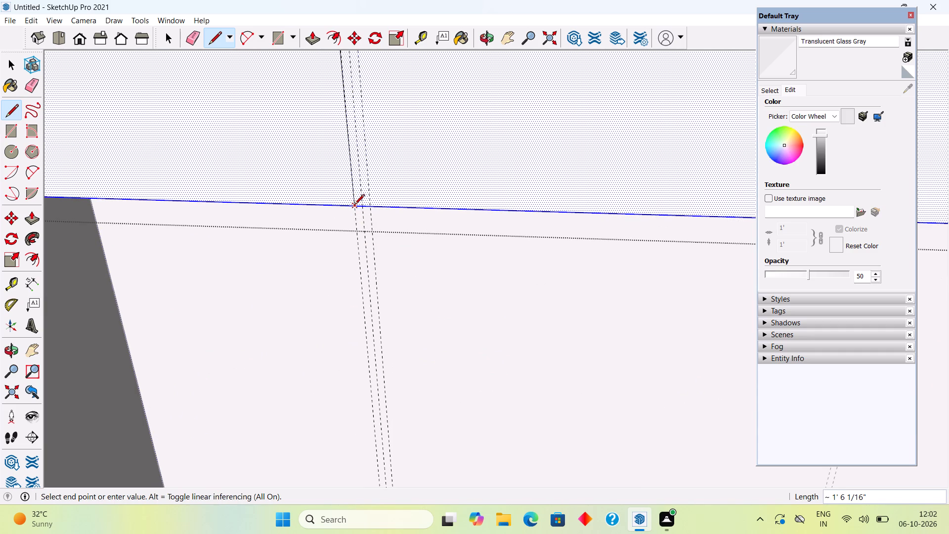
{"action": "left_click", "coordinate": [354, 205]}
{"action": "left_click", "coordinate": [370, 208]}
{"action": "scroll", "coordinate": [370, 206], "scroll_direction": "down", "scroll_amount": 11}
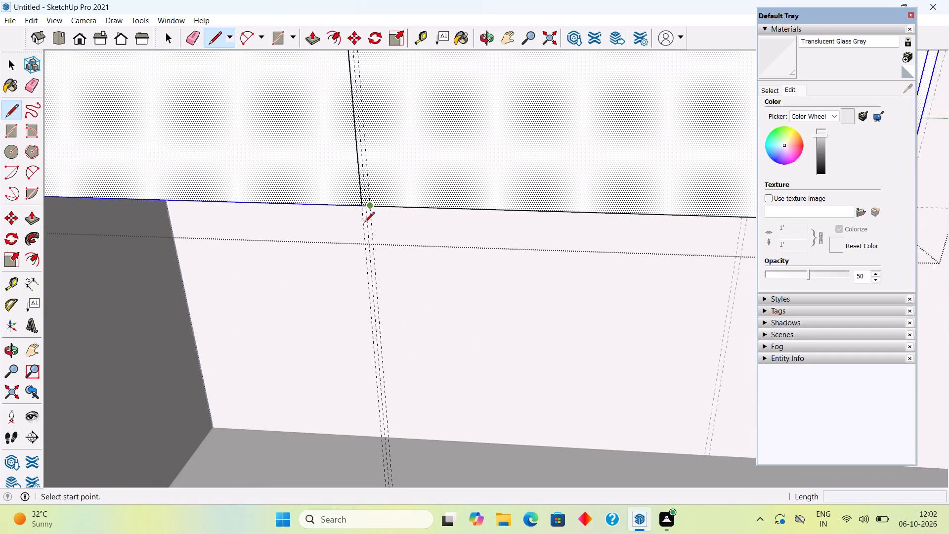
Draw a matching vertical line about 1' 6 1/16" long along the offset guide on the hood side, from top to bottom edge.
{"action": "scroll", "coordinate": [364, 223], "scroll_direction": "down", "scroll_amount": 7}
{"action": "scroll", "coordinate": [416, 136], "scroll_direction": "down", "scroll_amount": 6}
{"action": "scroll", "coordinate": [398, 79], "scroll_direction": "up", "scroll_amount": 5}
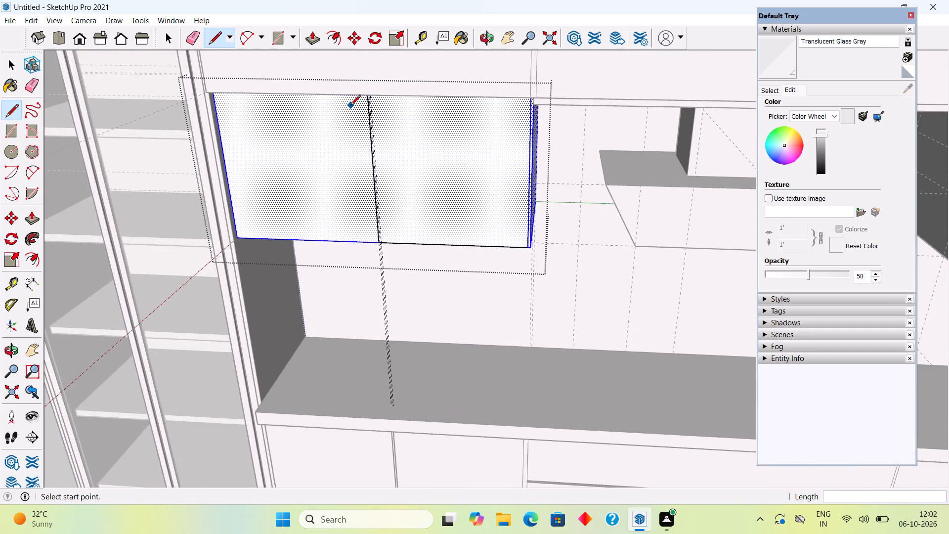
{"action": "scroll", "coordinate": [350, 106], "scroll_direction": "up", "scroll_amount": 19}
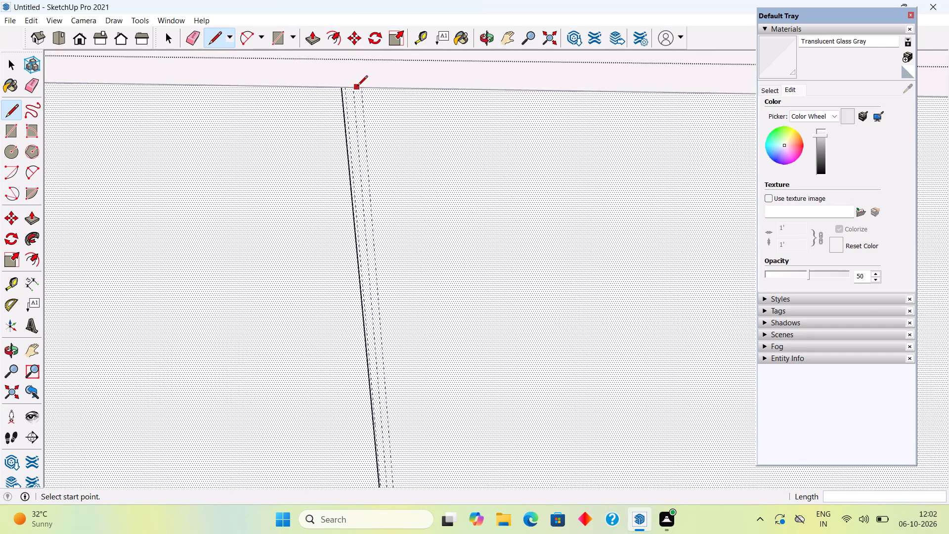
{"action": "left_click", "coordinate": [362, 89]}
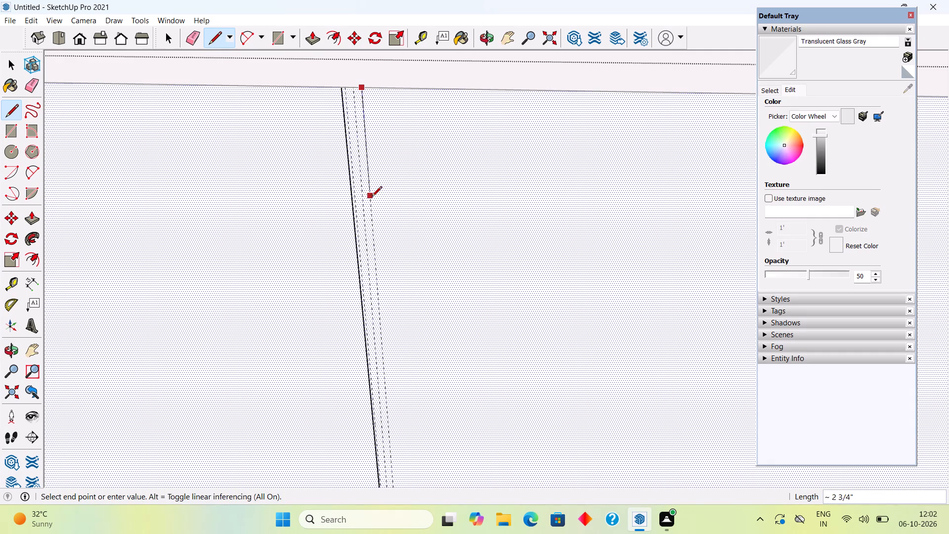
{"action": "scroll", "coordinate": [376, 199], "scroll_direction": "down", "scroll_amount": 17}
{"action": "scroll", "coordinate": [375, 343], "scroll_direction": "up", "scroll_amount": 11}
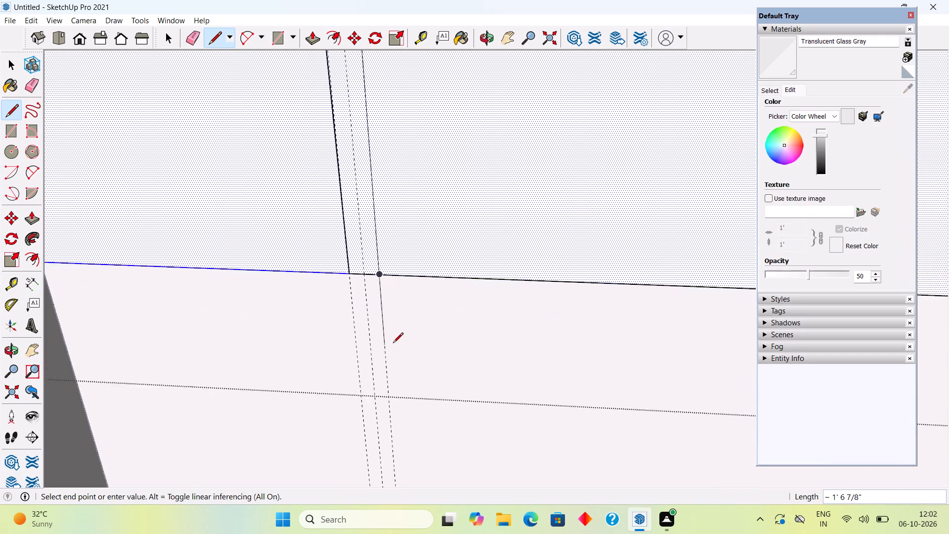
{"action": "scroll", "coordinate": [393, 344], "scroll_direction": "up", "scroll_amount": 2}
{"action": "left_click", "coordinate": [372, 228]}
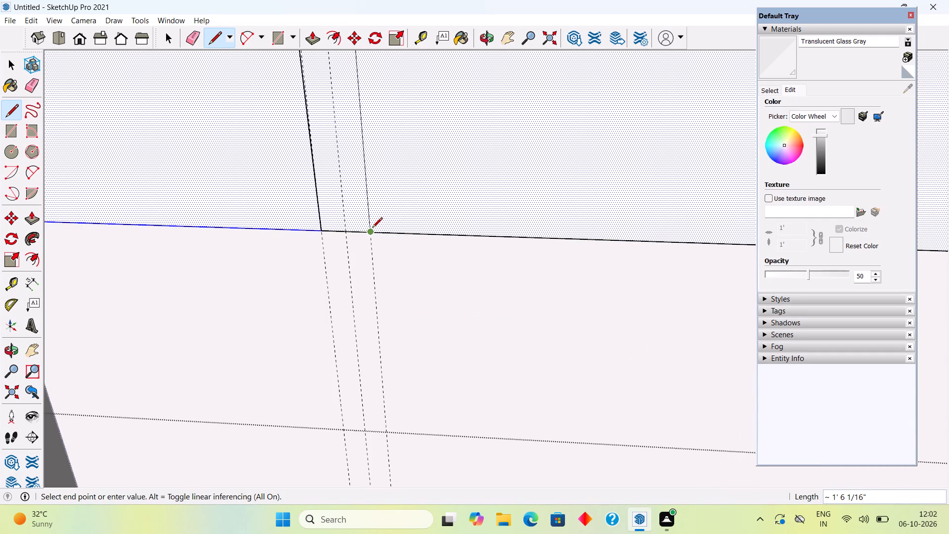
{"action": "key", "text": "space"}
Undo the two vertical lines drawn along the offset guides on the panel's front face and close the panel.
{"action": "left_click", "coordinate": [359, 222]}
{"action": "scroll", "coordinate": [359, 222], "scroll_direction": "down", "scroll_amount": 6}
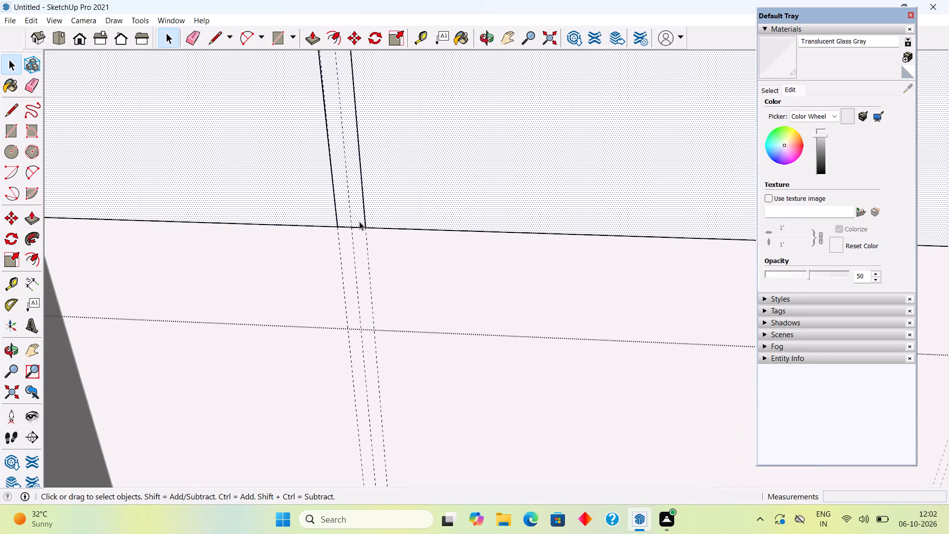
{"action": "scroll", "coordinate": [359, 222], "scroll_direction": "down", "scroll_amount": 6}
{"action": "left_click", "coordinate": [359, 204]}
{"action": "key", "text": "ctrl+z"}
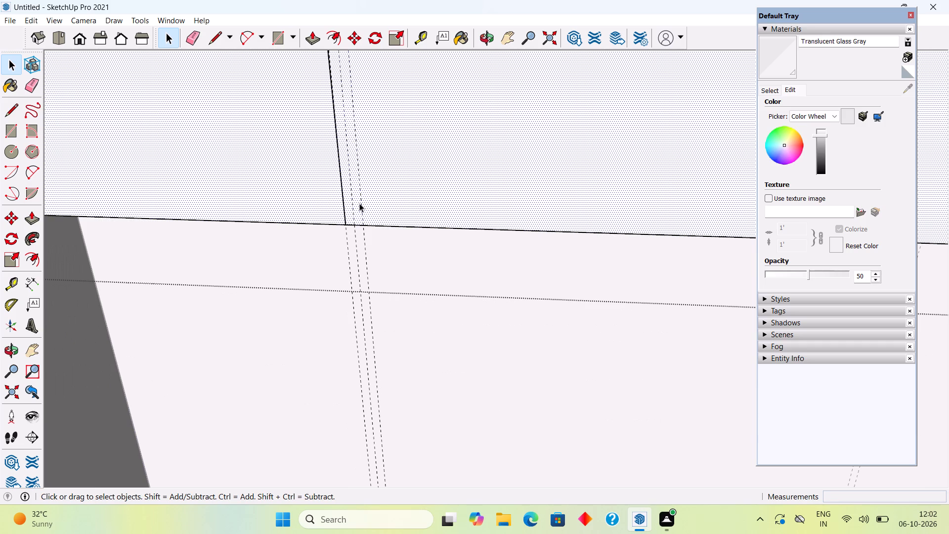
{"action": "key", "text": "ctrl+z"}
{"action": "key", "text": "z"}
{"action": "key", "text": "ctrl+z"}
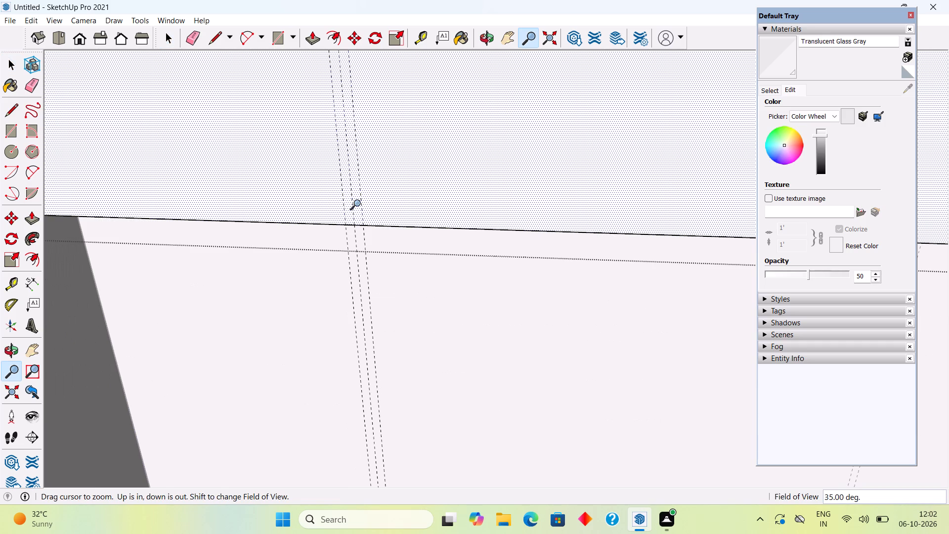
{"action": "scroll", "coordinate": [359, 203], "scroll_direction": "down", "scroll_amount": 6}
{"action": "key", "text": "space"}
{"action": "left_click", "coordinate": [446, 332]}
Reopen the overhead panel beside the glass-door unit and draw a rectangle about 5/16" by 1' 6" between its outer guides.
{"action": "scroll", "coordinate": [447, 329], "scroll_direction": "down", "scroll_amount": 4}
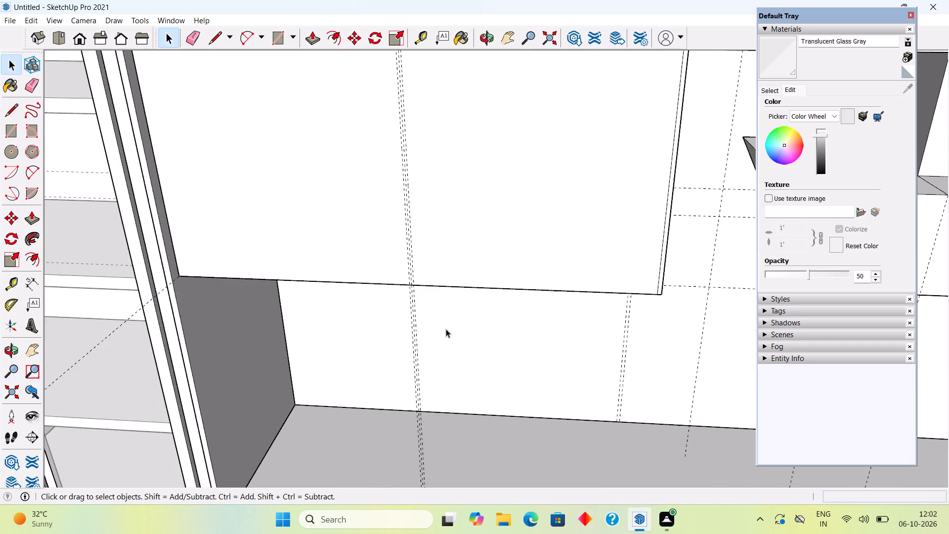
{"action": "scroll", "coordinate": [446, 329], "scroll_direction": "down", "scroll_amount": 9}
{"action": "middle_click_drag", "start_coordinate": [474, 235], "coordinate": [464, 183]}
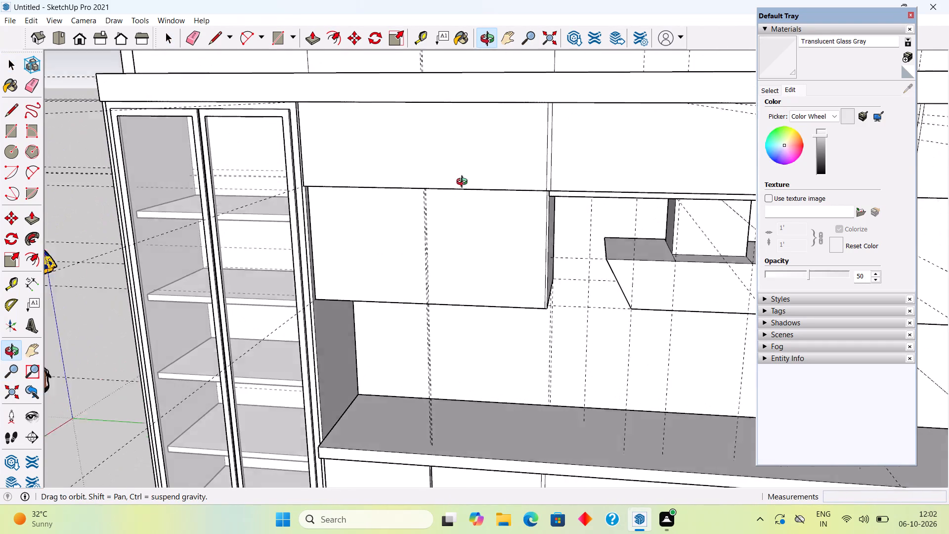
{"action": "middle_click_drag", "start_coordinate": [464, 183], "coordinate": [467, 176]}
{"action": "middle_click_drag", "start_coordinate": [446, 206], "coordinate": [478, 114]}
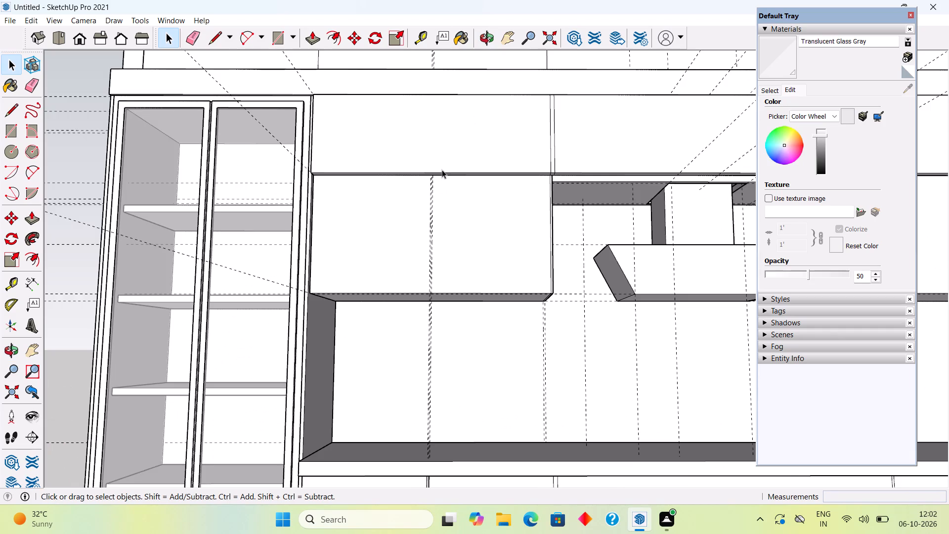
{"action": "scroll", "coordinate": [442, 169], "scroll_direction": "up", "scroll_amount": 17}
{"action": "scroll", "coordinate": [424, 158], "scroll_direction": "up", "scroll_amount": 9}
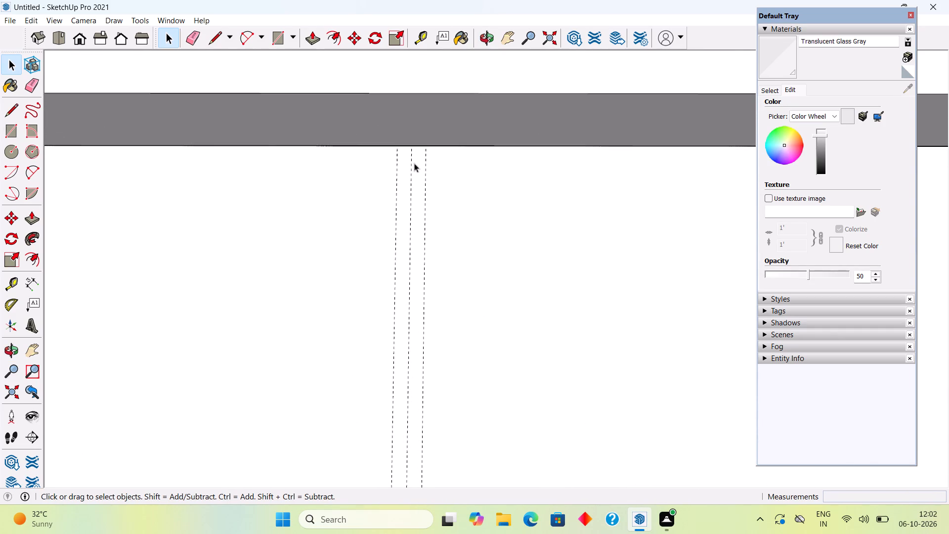
{"action": "scroll", "coordinate": [426, 157], "scroll_direction": "up", "scroll_amount": 5}
{"action": "left_click", "coordinate": [444, 198]}
{"action": "double_click", "coordinate": [444, 198]}
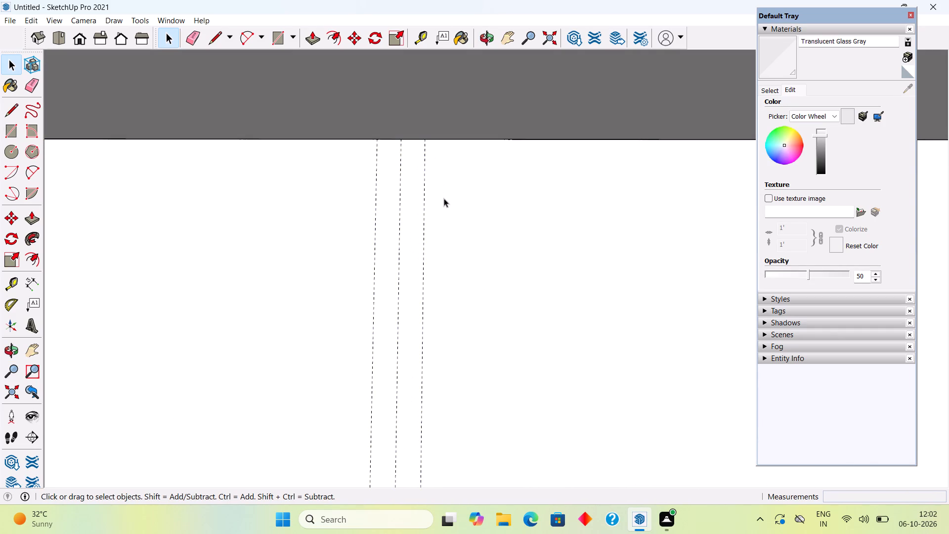
{"action": "left_click", "coordinate": [444, 198]}
{"action": "key", "text": "r"}
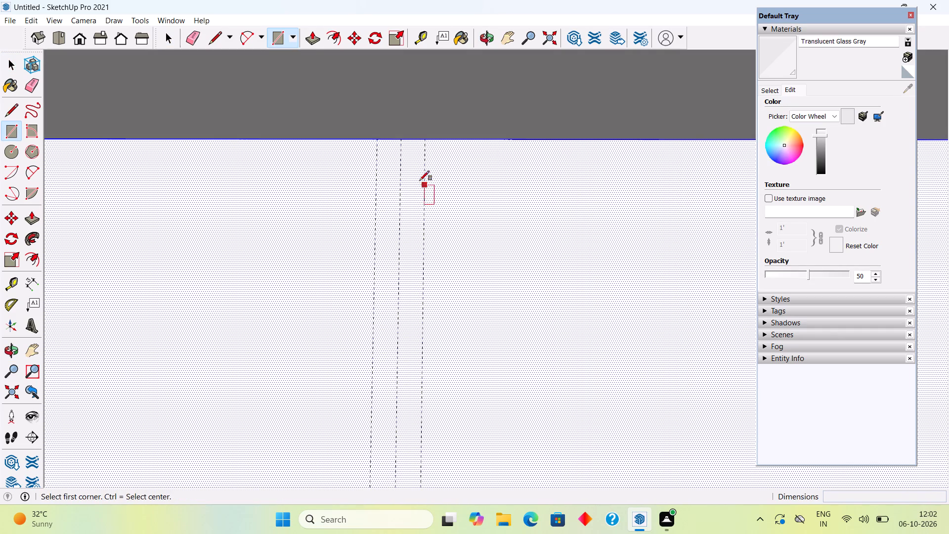
{"action": "left_click", "coordinate": [379, 140]}
{"action": "scroll", "coordinate": [456, 252], "scroll_direction": "down", "scroll_amount": 10}
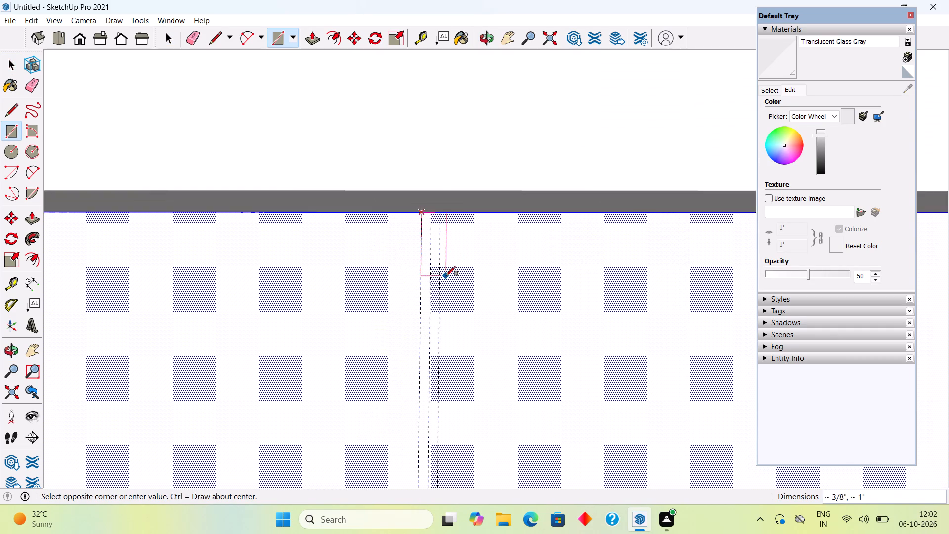
{"action": "scroll", "coordinate": [441, 288], "scroll_direction": "down", "scroll_amount": 20}
{"action": "scroll", "coordinate": [441, 288], "scroll_direction": "down", "scroll_amount": 12}
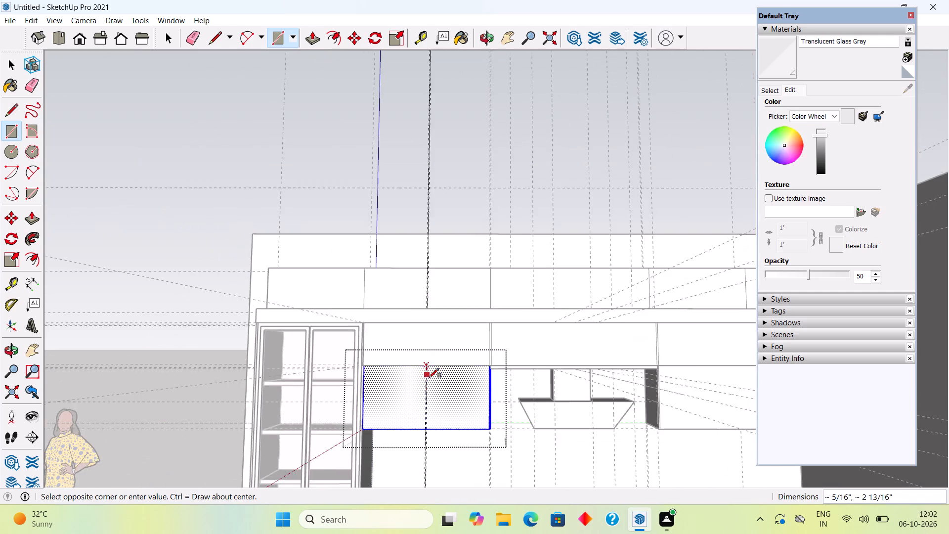
{"action": "scroll", "coordinate": [432, 444], "scroll_direction": "up", "scroll_amount": 18}
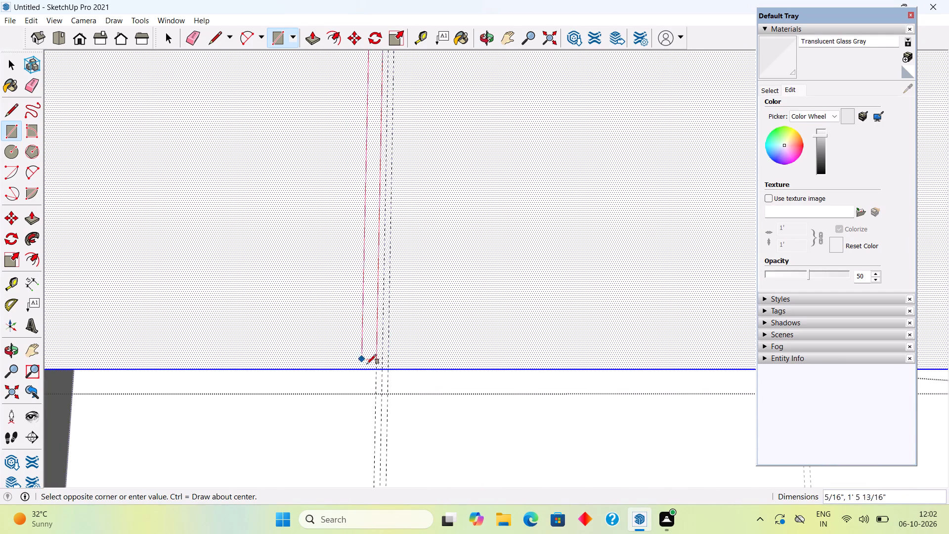
{"action": "left_click", "coordinate": [388, 369]}
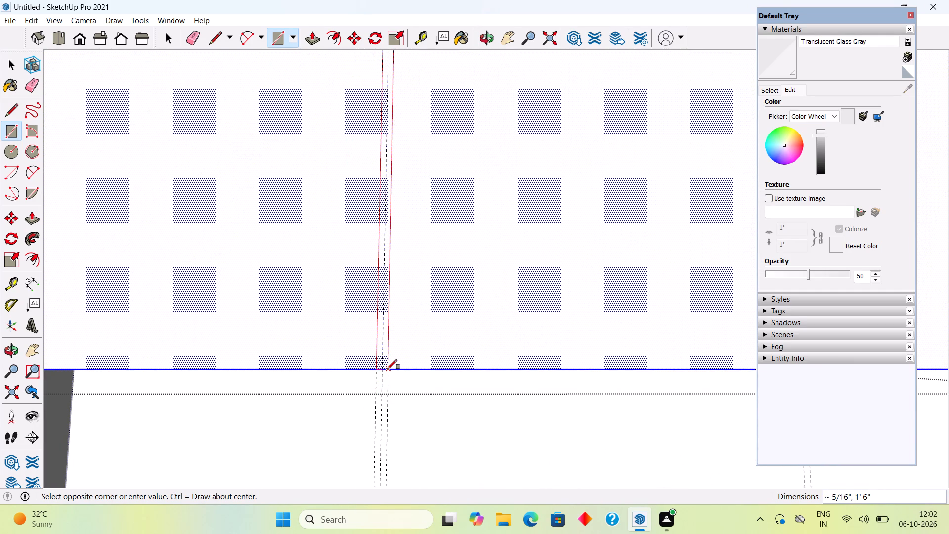
Push the narrow strip between the two shutters .3" into the panel to form a groove.
{"action": "key", "text": "space"}
{"action": "left_click", "coordinate": [383, 357]}
{"action": "middle_click_drag", "start_coordinate": [388, 382], "coordinate": [405, 321]}
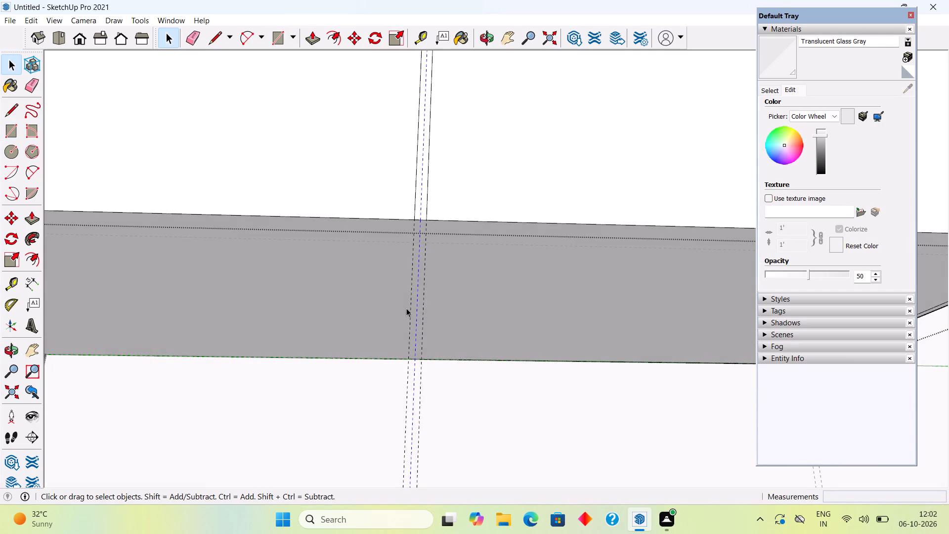
{"action": "key", "text": "p"}
{"action": "left_click", "coordinate": [423, 209]}
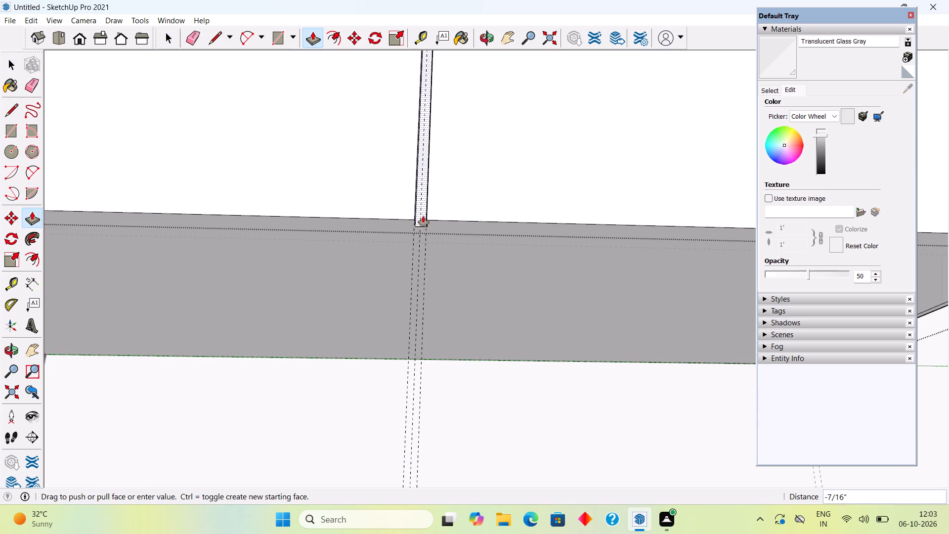
{"action": "type", "text": ".3\""}
{"action": "key", "text": "Return"}
{"action": "key", "text": "space"}
Open the overhead cabinet panel on the other side of the hood and place a vertical guide midway across its wider section.
{"action": "scroll", "coordinate": [423, 217], "scroll_direction": "down", "scroll_amount": 11}
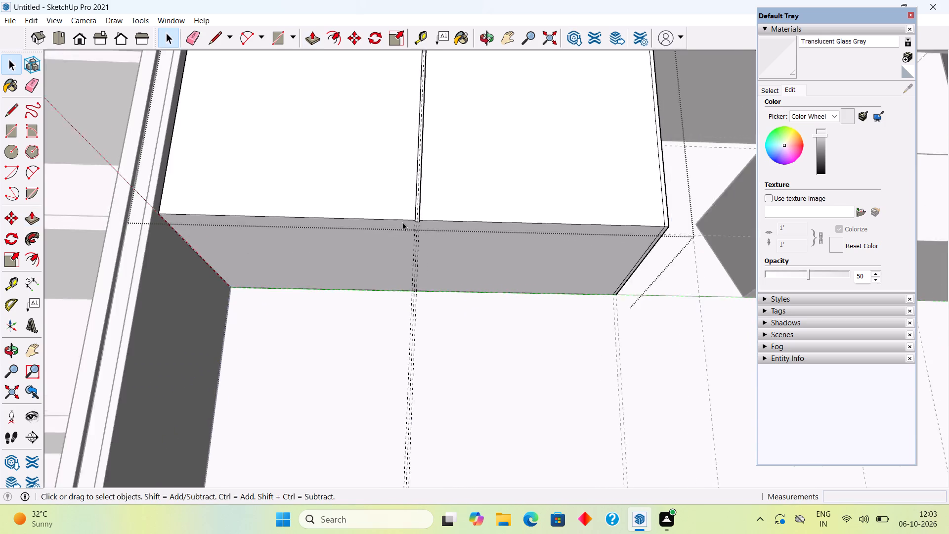
{"action": "scroll", "coordinate": [402, 222], "scroll_direction": "down", "scroll_amount": 5}
{"action": "middle_click_drag", "start_coordinate": [465, 150], "coordinate": [456, 383]}
{"action": "scroll", "coordinate": [470, 240], "scroll_direction": "down", "scroll_amount": 1}
{"action": "scroll", "coordinate": [455, 373], "scroll_direction": "down", "scroll_amount": 1}
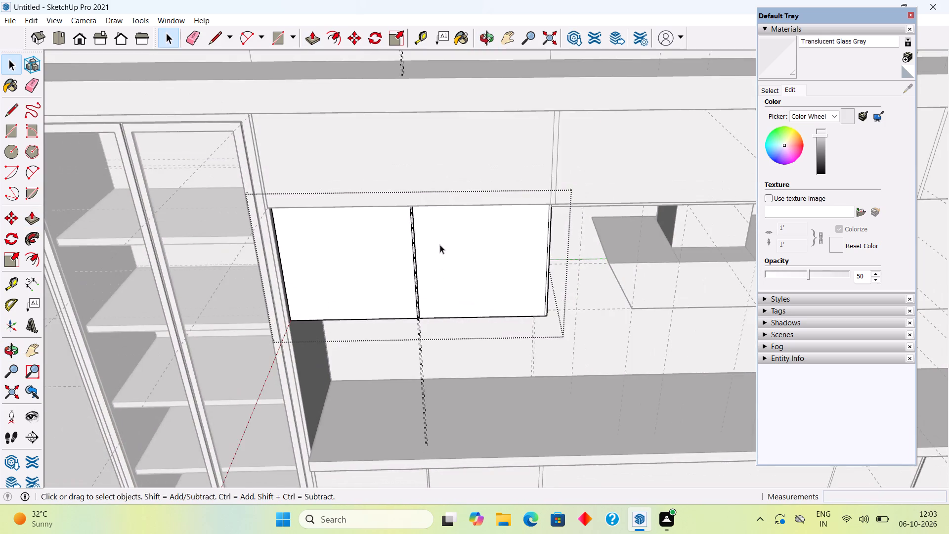
{"action": "scroll", "coordinate": [440, 213], "scroll_direction": "down", "scroll_amount": 5}
{"action": "scroll", "coordinate": [646, 239], "scroll_direction": "down", "scroll_amount": 4}
{"action": "scroll", "coordinate": [598, 231], "scroll_direction": "down", "scroll_amount": 9}
{"action": "scroll", "coordinate": [716, 235], "scroll_direction": "up", "scroll_amount": 2}
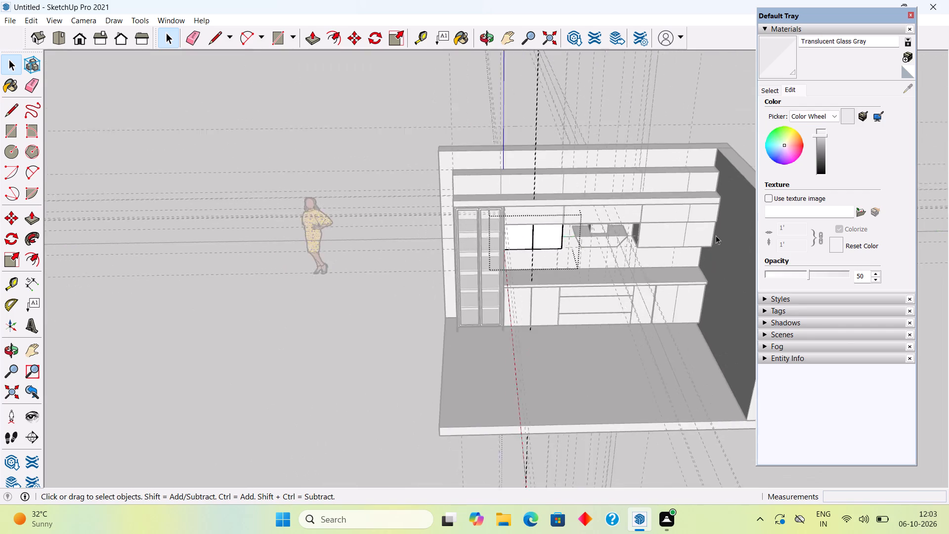
{"action": "scroll", "coordinate": [716, 235], "scroll_direction": "up", "scroll_amount": 17}
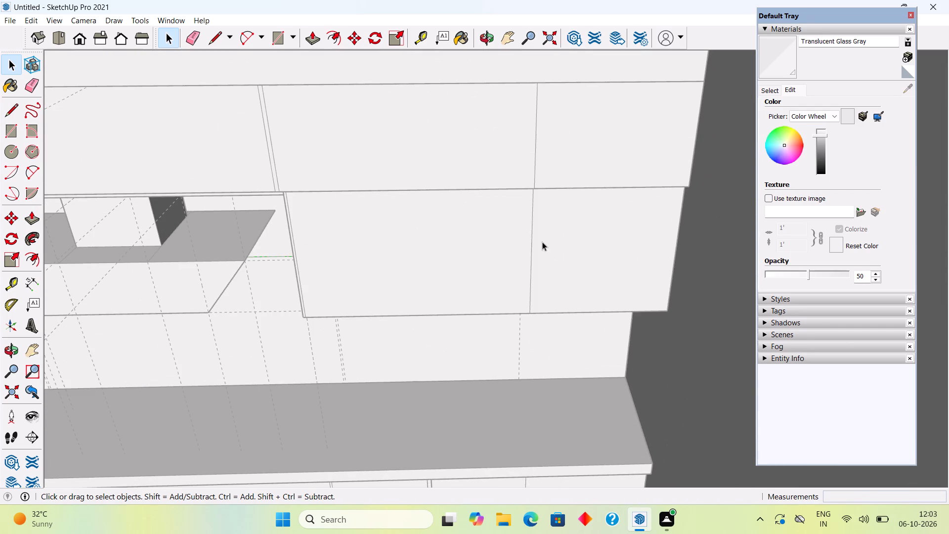
{"action": "left_click", "coordinate": [518, 249]}
{"action": "double_click", "coordinate": [518, 249]}
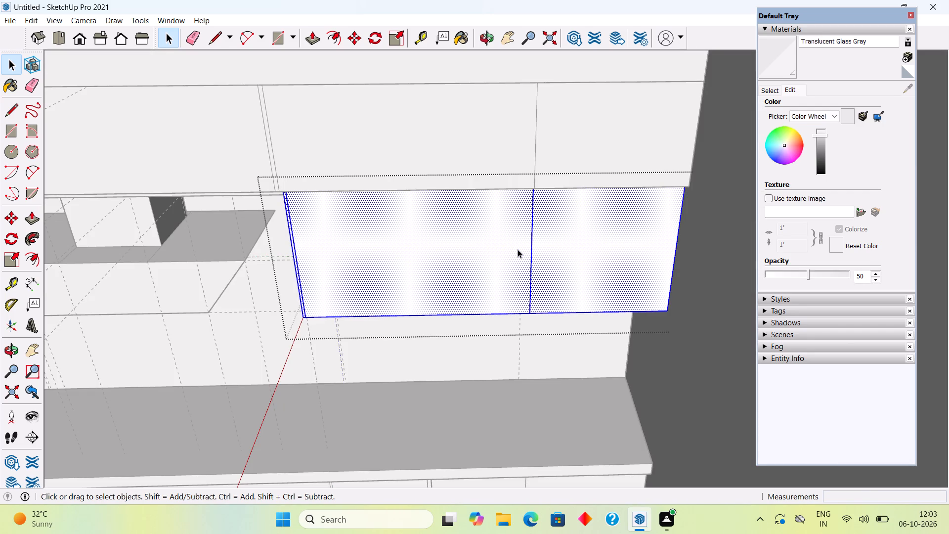
{"action": "key", "text": "l"}
{"action": "key", "text": "t"}
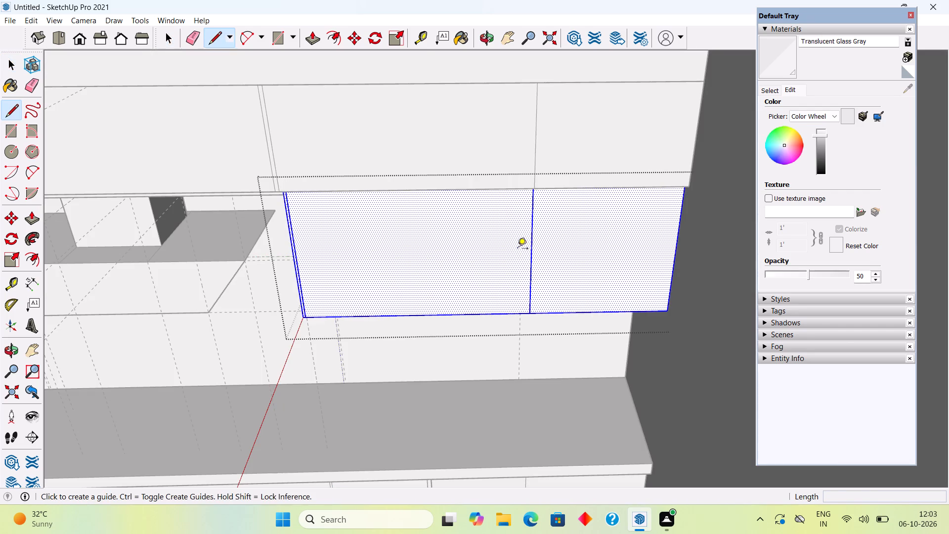
{"action": "left_click", "coordinate": [531, 238]}
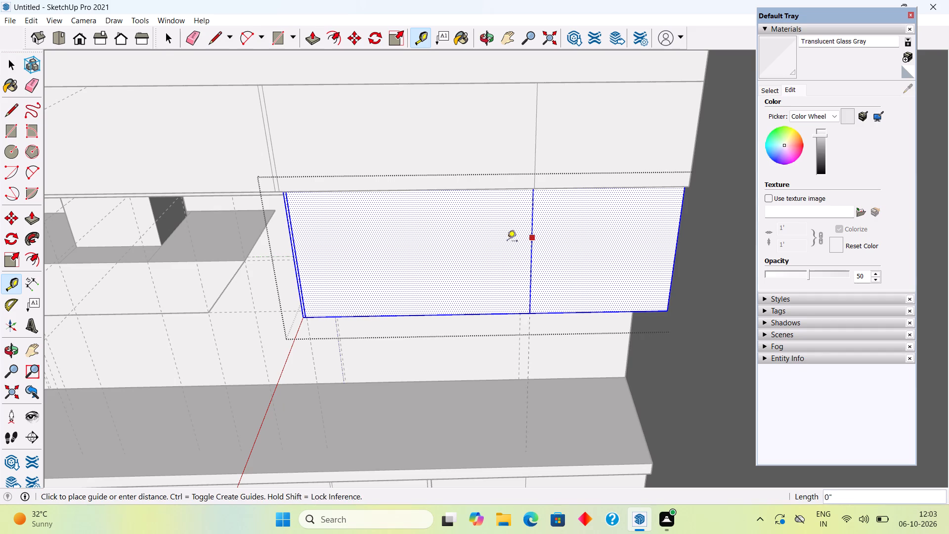
{"action": "left_click", "coordinate": [418, 317]}
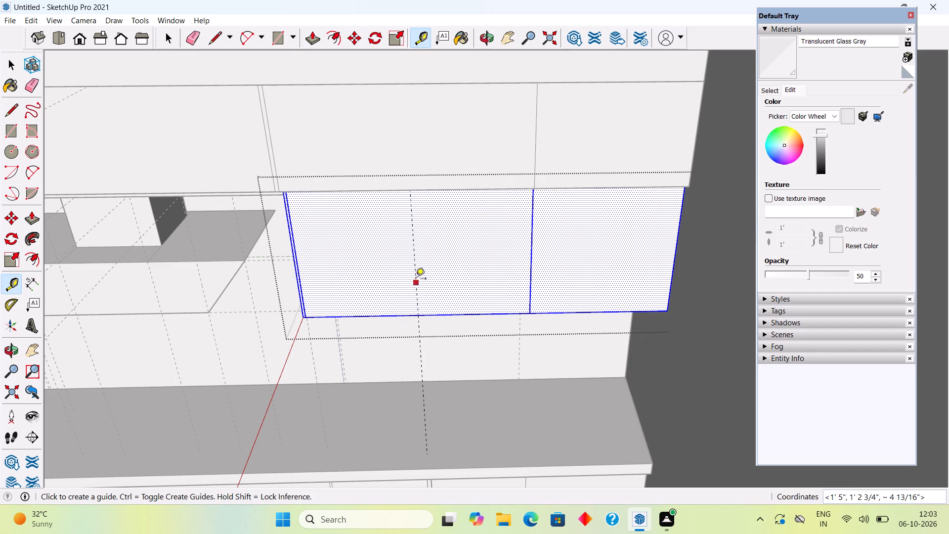
Add two vertical guides offset .15" to either side of the centre guide on this panel.
{"action": "left_click", "coordinate": [416, 278]}
{"action": "type", "text": ".15\""}
{"action": "key", "text": "Return"}
{"action": "scroll", "coordinate": [439, 281], "scroll_direction": "up", "scroll_amount": 10}
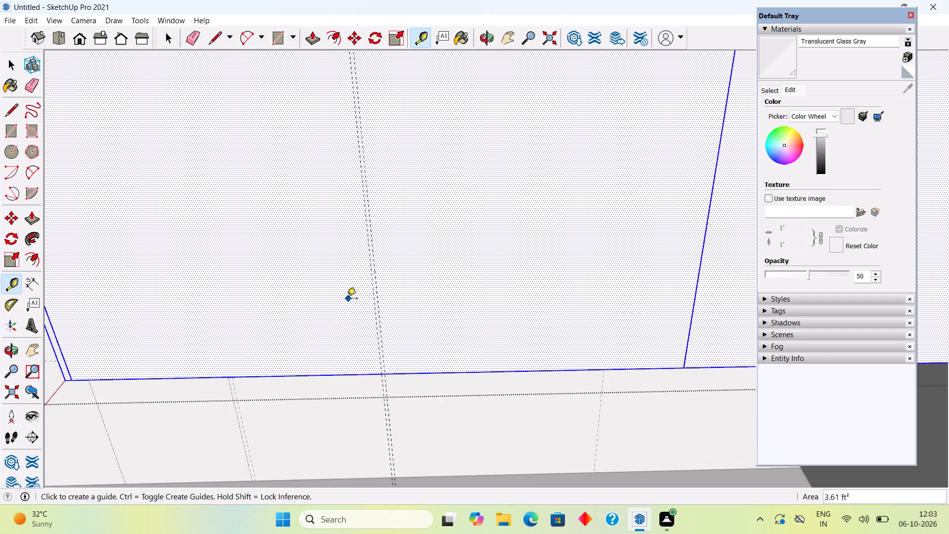
{"action": "scroll", "coordinate": [347, 299], "scroll_direction": "up", "scroll_amount": 5}
{"action": "left_click", "coordinate": [386, 267]}
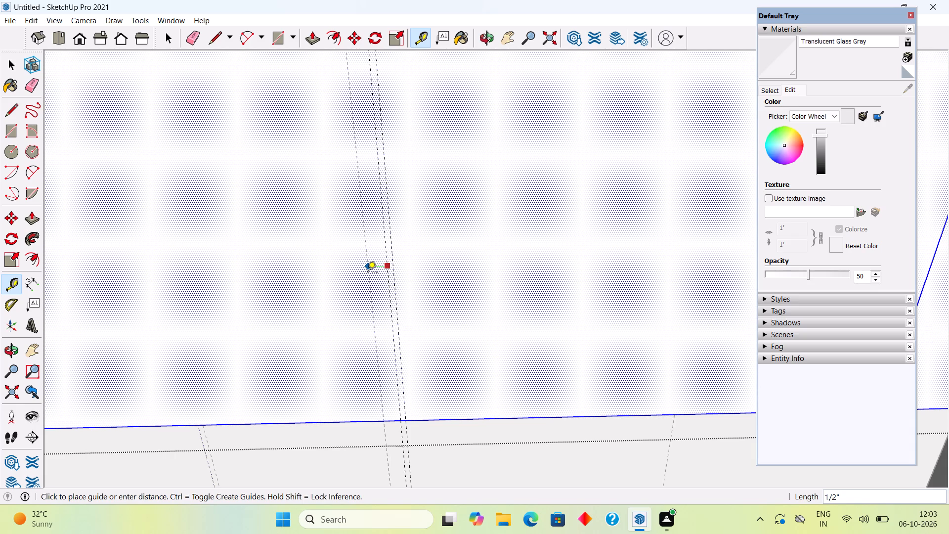
{"action": "type", "text": ".15\""}
{"action": "key", "text": "Return"}
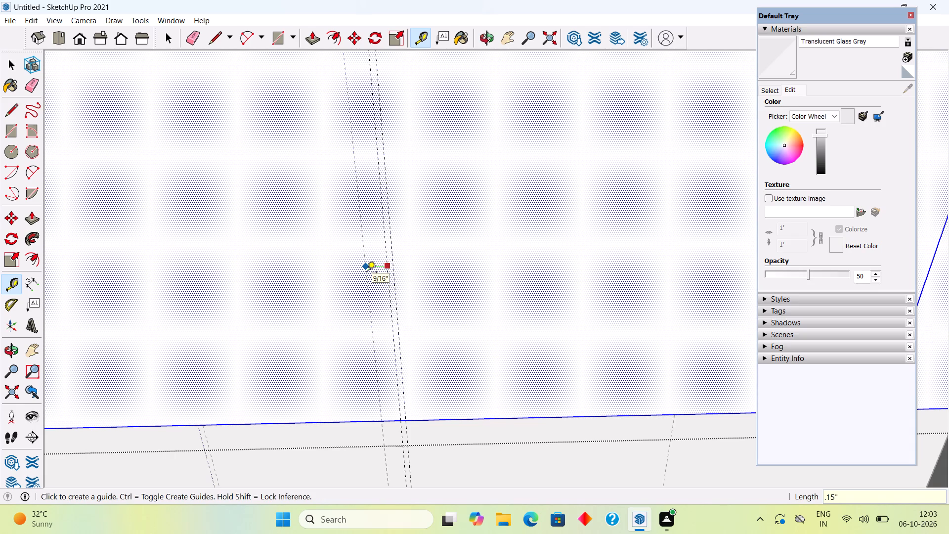
{"action": "key", "text": "space"}
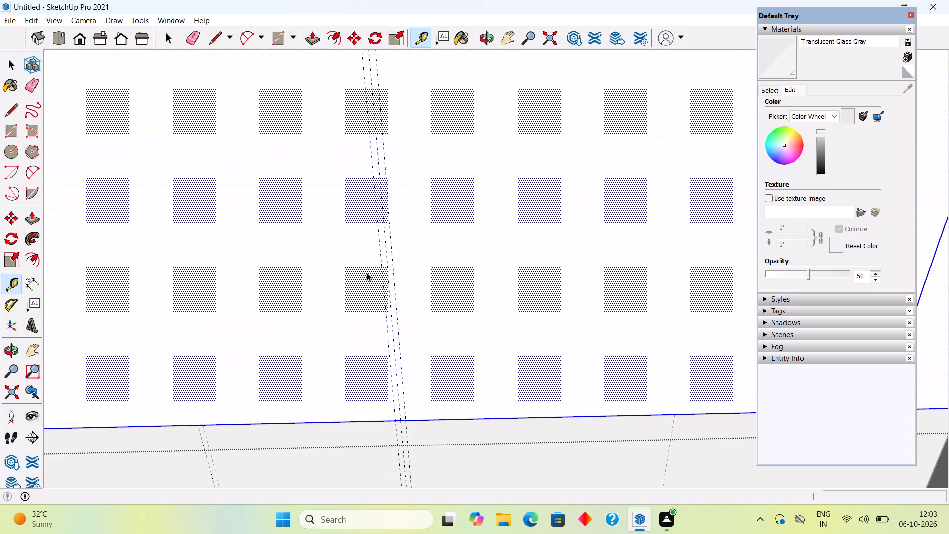
Draw a rectangle about 5/16" by 1' 6" between the two offset guides, from the panel's top edge to its bottom edge.
{"action": "scroll", "coordinate": [362, 308], "scroll_direction": "down", "scroll_amount": 14}
{"action": "middle_click_drag", "start_coordinate": [397, 164], "coordinate": [424, 43]}
{"action": "scroll", "coordinate": [424, 44], "scroll_direction": "up", "scroll_amount": 1}
{"action": "scroll", "coordinate": [395, 132], "scroll_direction": "up", "scroll_amount": 14}
{"action": "middle_click_drag", "start_coordinate": [323, 192], "coordinate": [323, 191]}
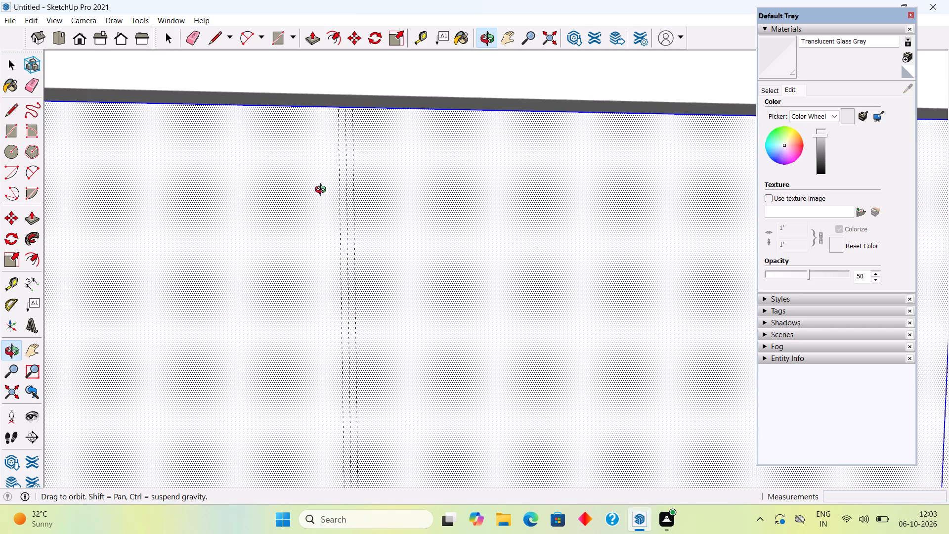
{"action": "middle_click_drag", "start_coordinate": [323, 191], "coordinate": [348, 135]}
{"action": "key", "text": "r"}
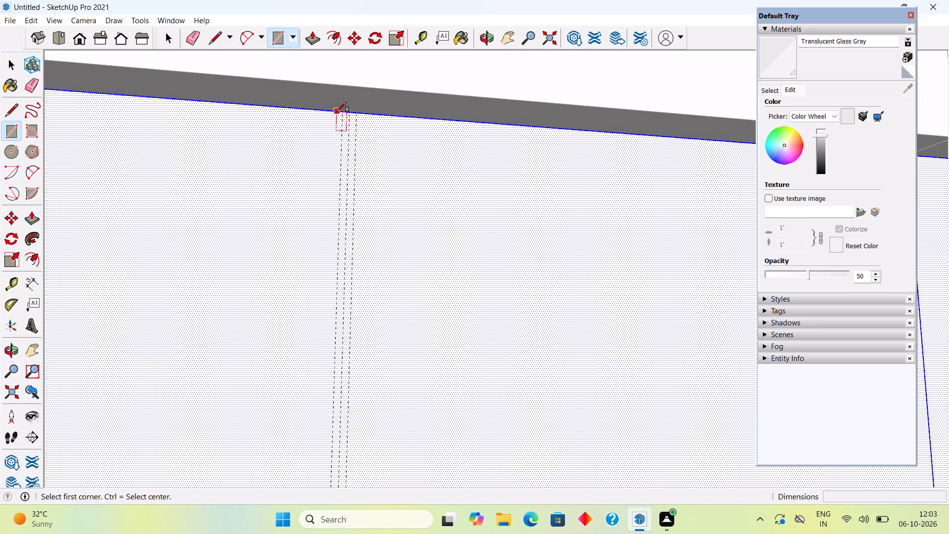
{"action": "left_click", "coordinate": [344, 114]}
{"action": "scroll", "coordinate": [362, 229], "scroll_direction": "down", "scroll_amount": 16}
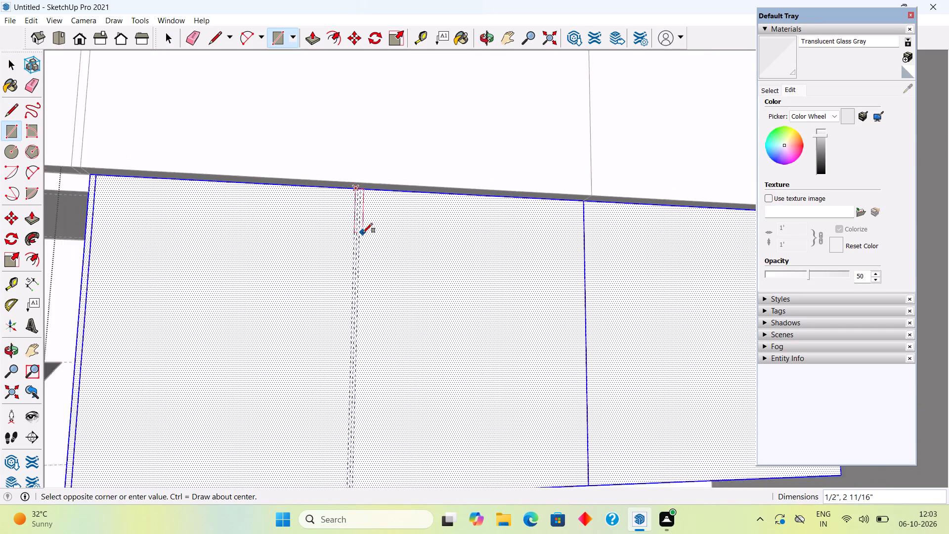
{"action": "scroll", "coordinate": [363, 233], "scroll_direction": "down", "scroll_amount": 5}
{"action": "scroll", "coordinate": [368, 533], "scroll_direction": "up", "scroll_amount": 6}
{"action": "scroll", "coordinate": [399, 370], "scroll_direction": "up", "scroll_amount": 16}
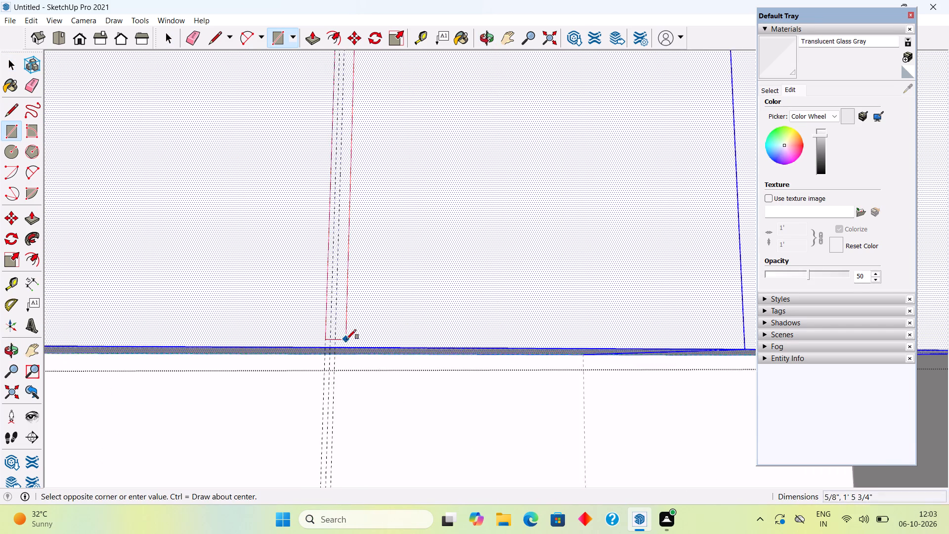
{"action": "scroll", "coordinate": [344, 340], "scroll_direction": "up", "scroll_amount": 5}
{"action": "left_click", "coordinate": [328, 349]}
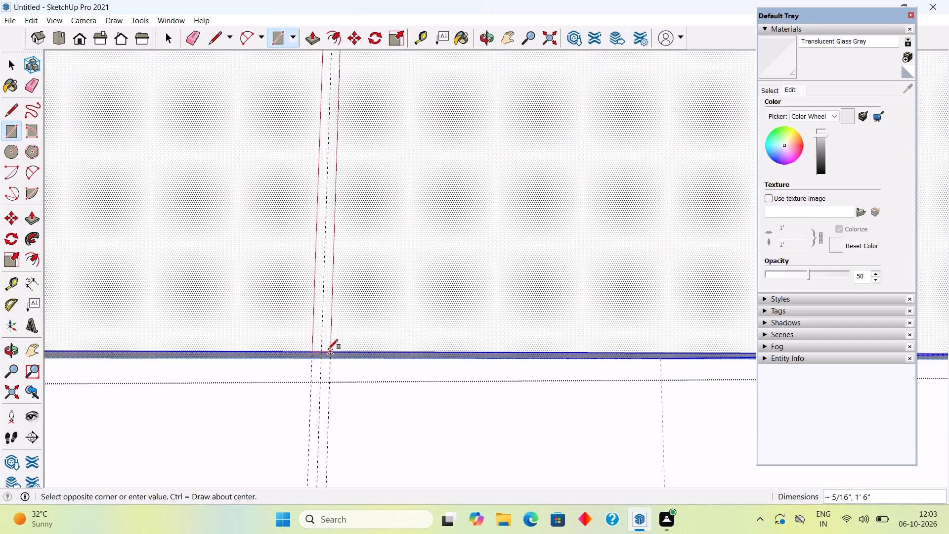
Delete the centre guide running through the narrow rectangle.
{"action": "key", "text": "space"}
{"action": "left_click", "coordinate": [323, 339]}
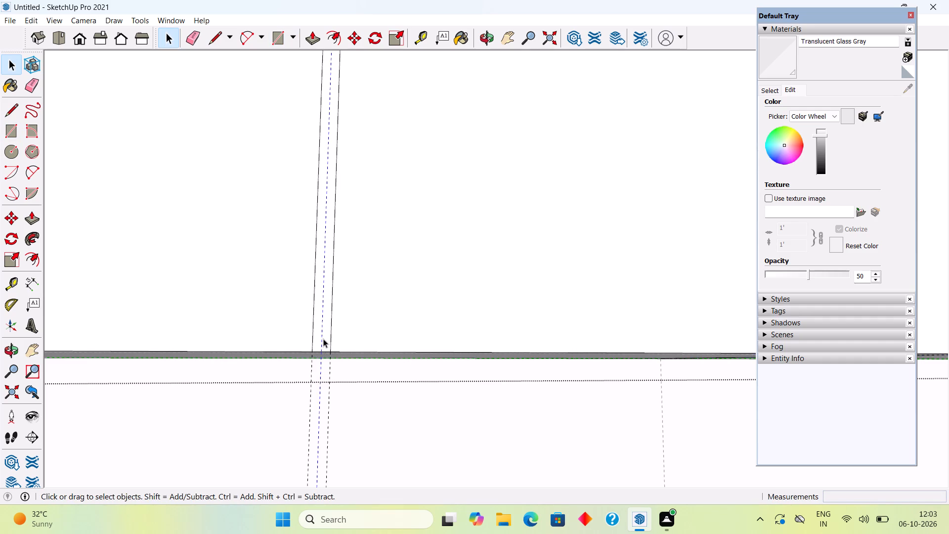
{"action": "key", "text": "Delete"}
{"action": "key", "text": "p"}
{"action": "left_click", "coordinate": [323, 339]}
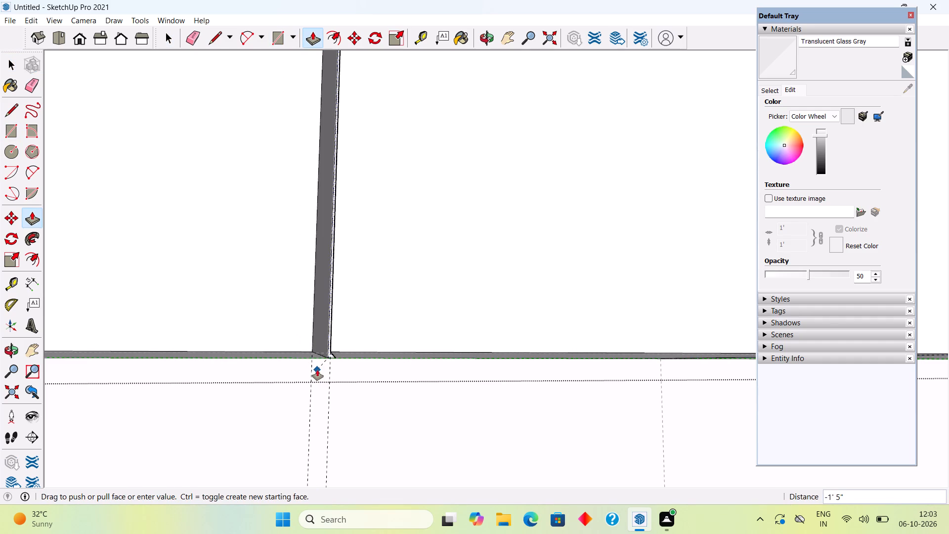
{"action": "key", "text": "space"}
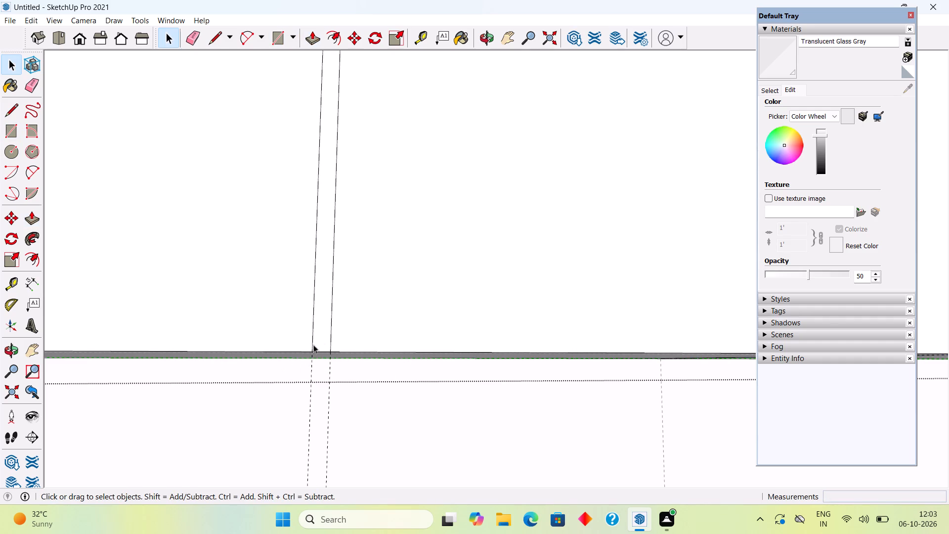
Push the narrow rectangle on this overhead panel .3" inward to form a groove between the shutters.
{"action": "left_click", "coordinate": [322, 334]}
{"action": "key", "text": "p"}
{"action": "left_click", "coordinate": [322, 334]}
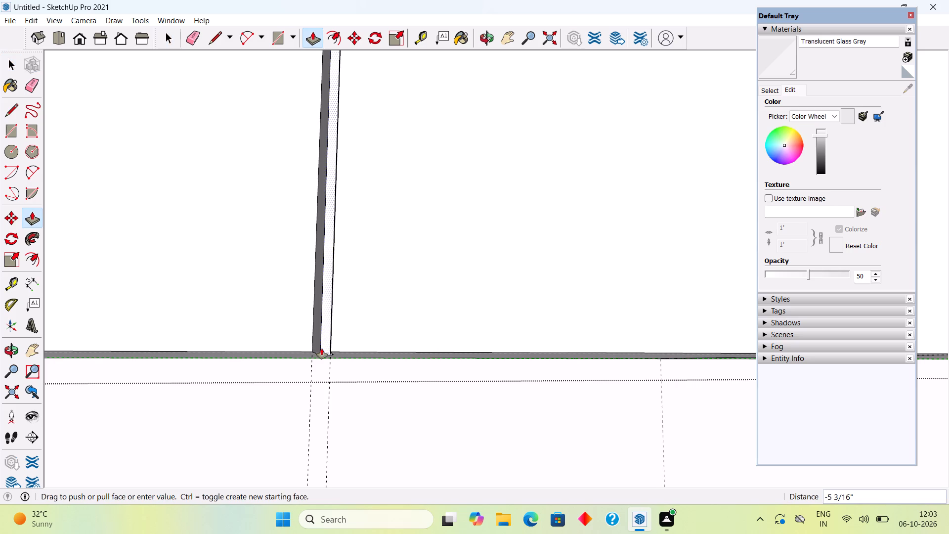
{"action": "type", "text": ".3\""}
{"action": "key", "text": "Return"}
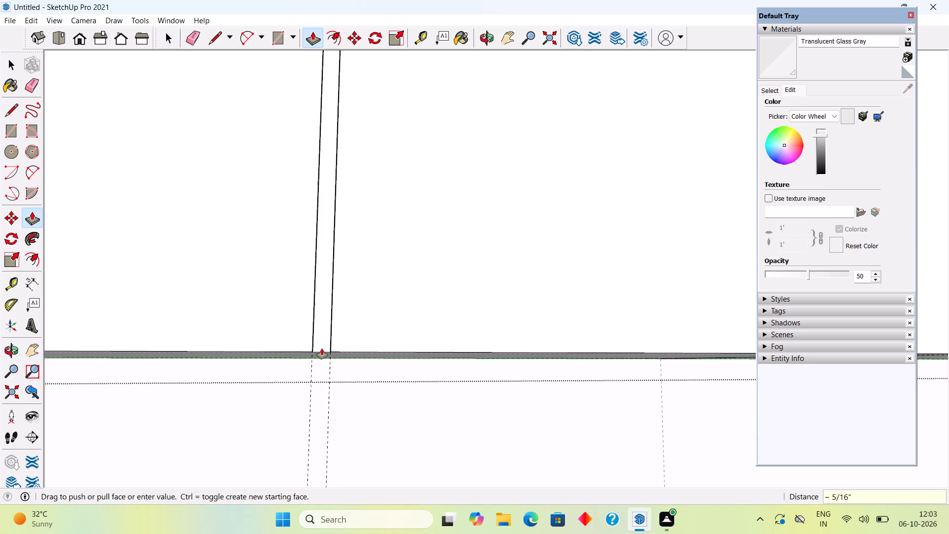
{"action": "key", "text": "space"}
{"action": "middle_click_drag", "start_coordinate": [332, 333], "coordinate": [425, 286]}
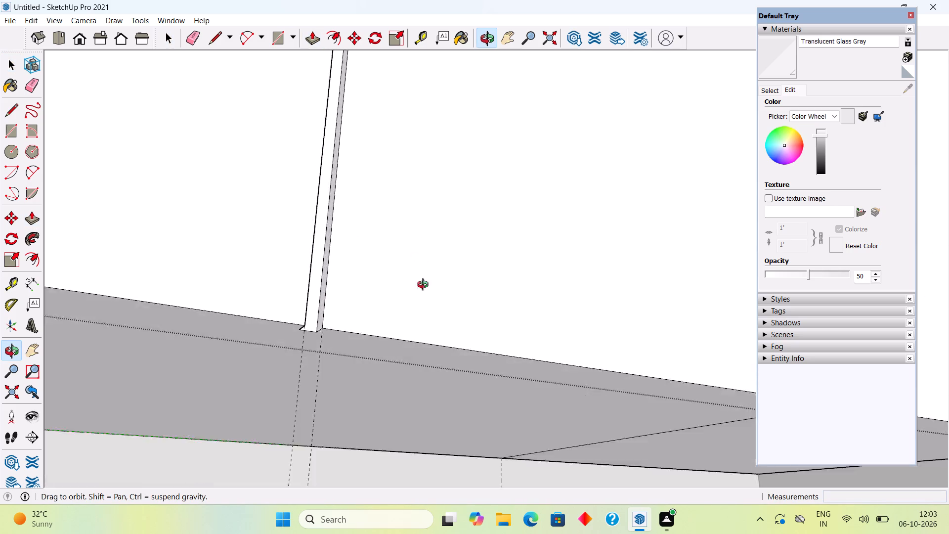
{"action": "middle_click_drag", "start_coordinate": [425, 286], "coordinate": [368, 479]}
{"action": "scroll", "coordinate": [368, 479], "scroll_direction": "down", "scroll_amount": 19}
{"action": "scroll", "coordinate": [317, 424], "scroll_direction": "down", "scroll_amount": 6}
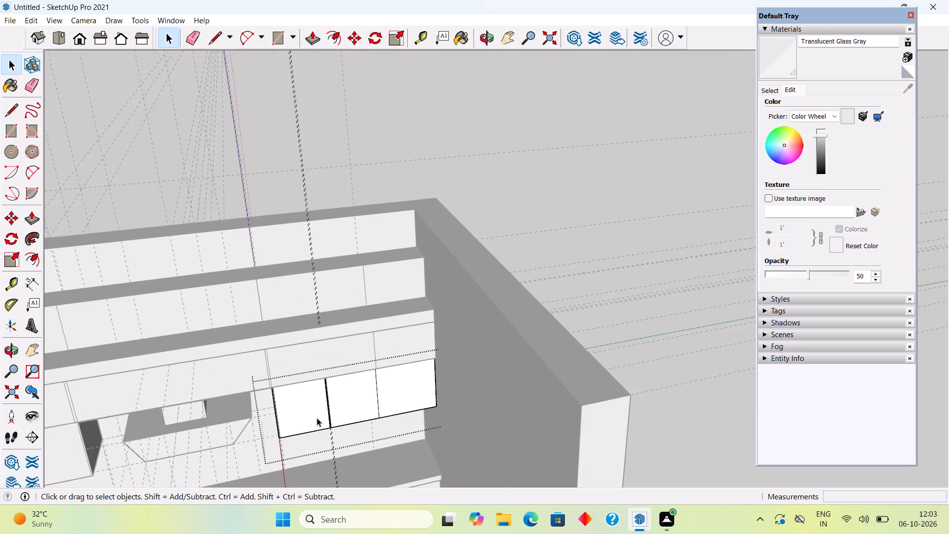
{"action": "scroll", "coordinate": [317, 418], "scroll_direction": "down", "scroll_amount": 5}
{"action": "scroll", "coordinate": [192, 442], "scroll_direction": "down", "scroll_amount": 6}
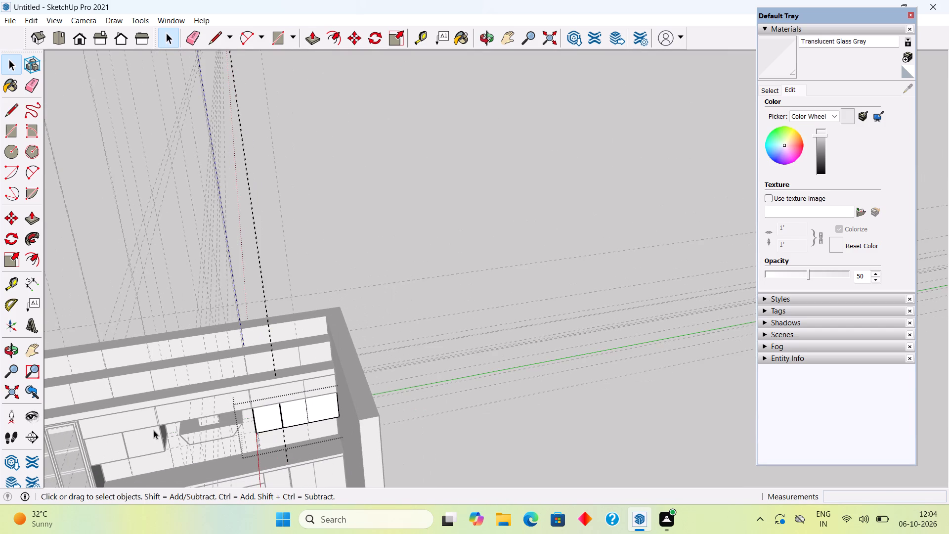
Open the long panel above the hood and place a vertical guide midway across its end section beside the tall glass unit.
{"action": "middle_click_drag", "start_coordinate": [154, 430], "coordinate": [342, 402]}
{"action": "middle_click_drag", "start_coordinate": [318, 398], "coordinate": [277, 333]}
{"action": "scroll", "coordinate": [284, 386], "scroll_direction": "up", "scroll_amount": 10}
{"action": "triple_click", "coordinate": [307, 370]}
{"action": "scroll", "coordinate": [310, 372], "scroll_direction": "up", "scroll_amount": 4}
{"action": "key", "text": "t"}
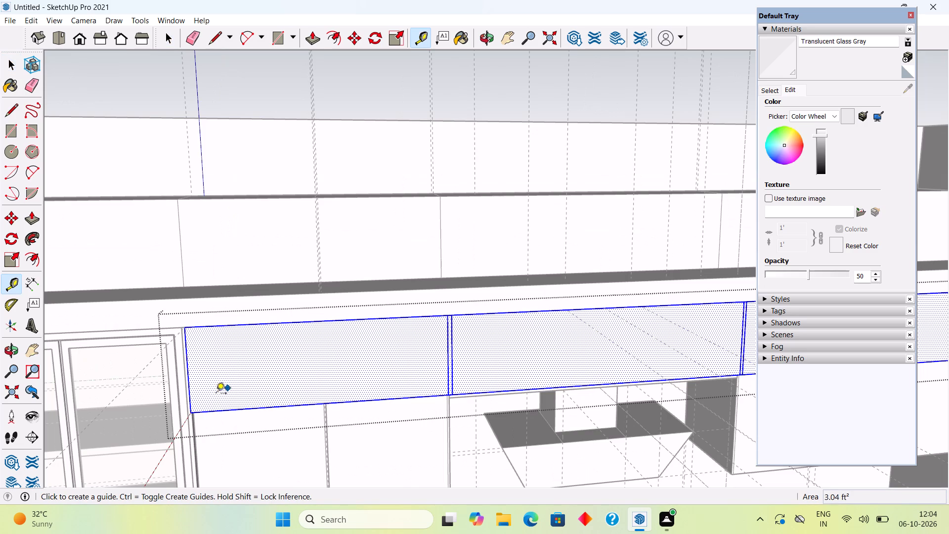
{"action": "left_click", "coordinate": [188, 394]}
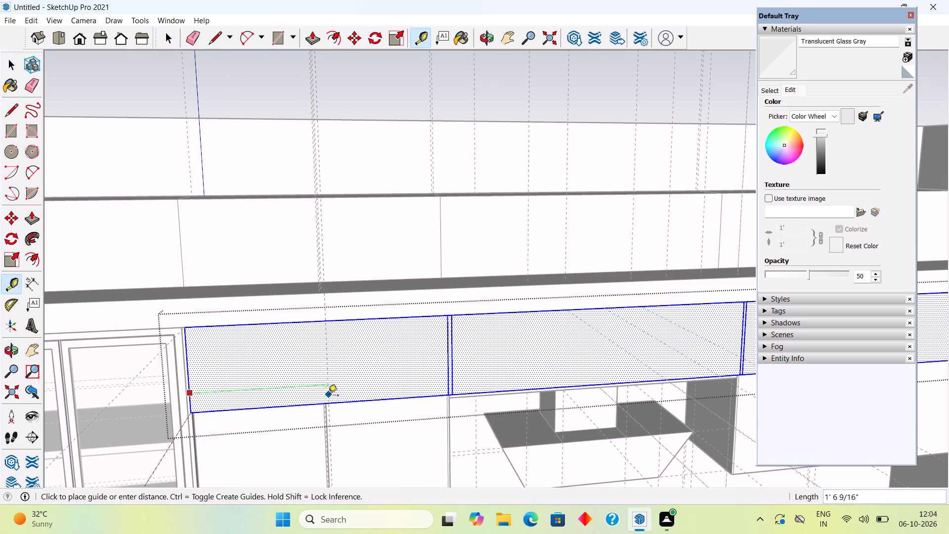
{"action": "scroll", "coordinate": [325, 401], "scroll_direction": "up", "scroll_amount": 4}
{"action": "left_click", "coordinate": [327, 400]}
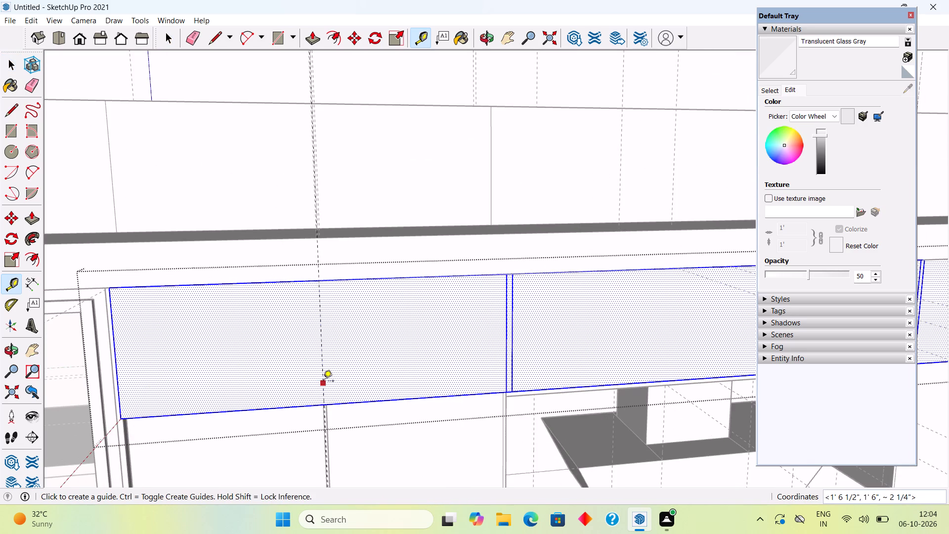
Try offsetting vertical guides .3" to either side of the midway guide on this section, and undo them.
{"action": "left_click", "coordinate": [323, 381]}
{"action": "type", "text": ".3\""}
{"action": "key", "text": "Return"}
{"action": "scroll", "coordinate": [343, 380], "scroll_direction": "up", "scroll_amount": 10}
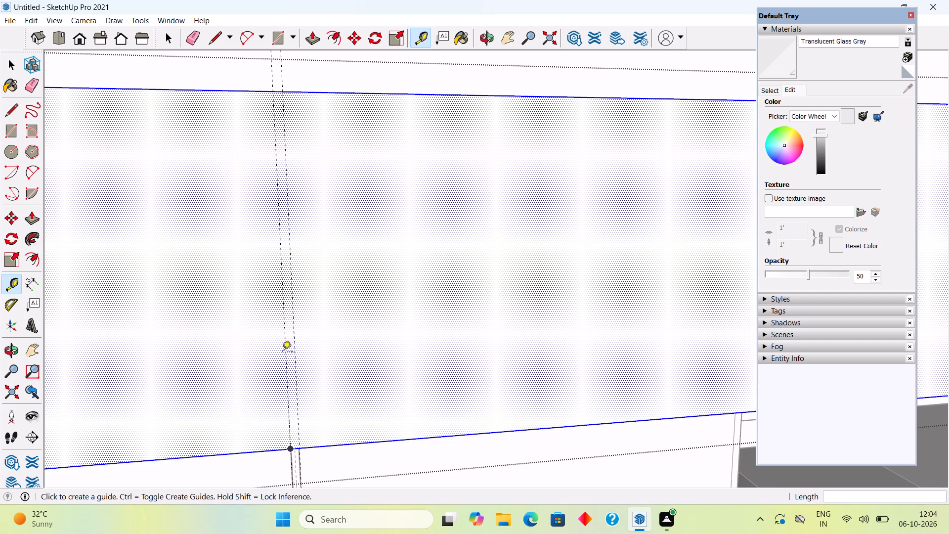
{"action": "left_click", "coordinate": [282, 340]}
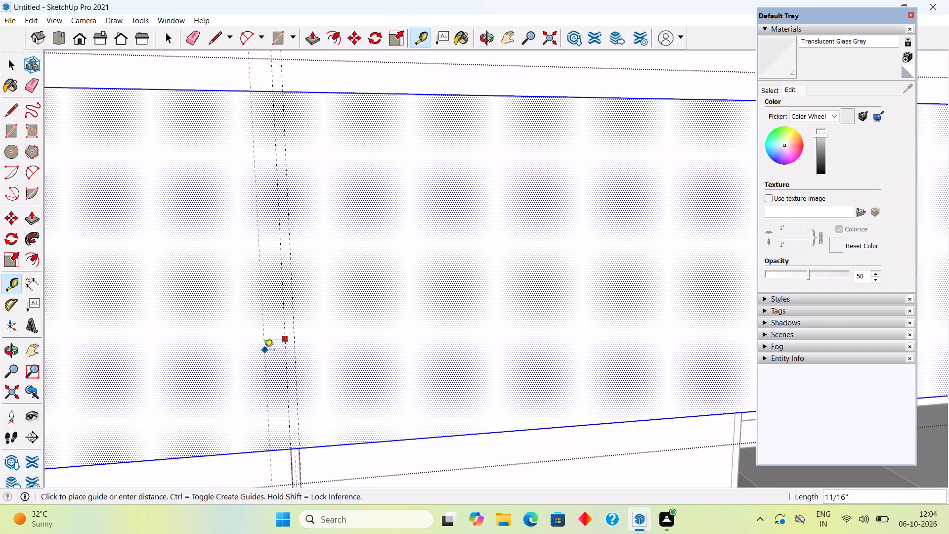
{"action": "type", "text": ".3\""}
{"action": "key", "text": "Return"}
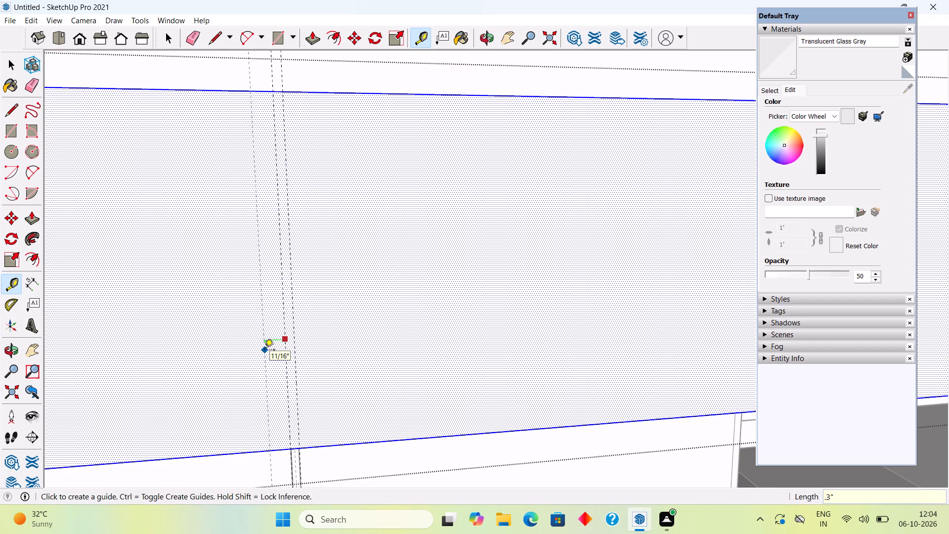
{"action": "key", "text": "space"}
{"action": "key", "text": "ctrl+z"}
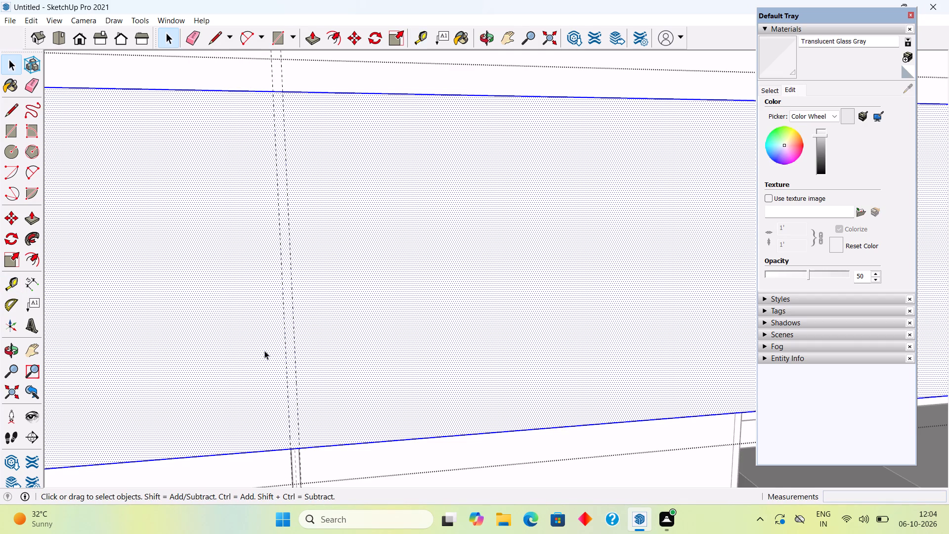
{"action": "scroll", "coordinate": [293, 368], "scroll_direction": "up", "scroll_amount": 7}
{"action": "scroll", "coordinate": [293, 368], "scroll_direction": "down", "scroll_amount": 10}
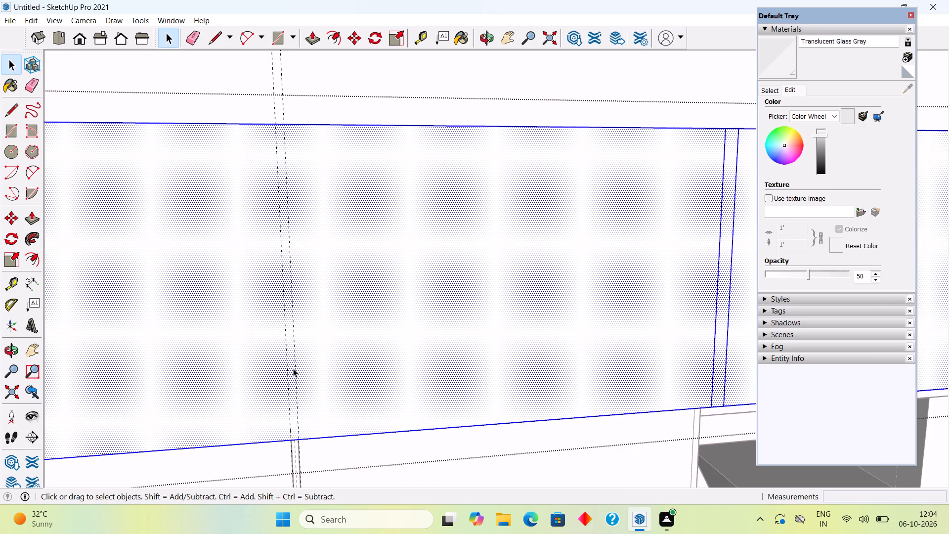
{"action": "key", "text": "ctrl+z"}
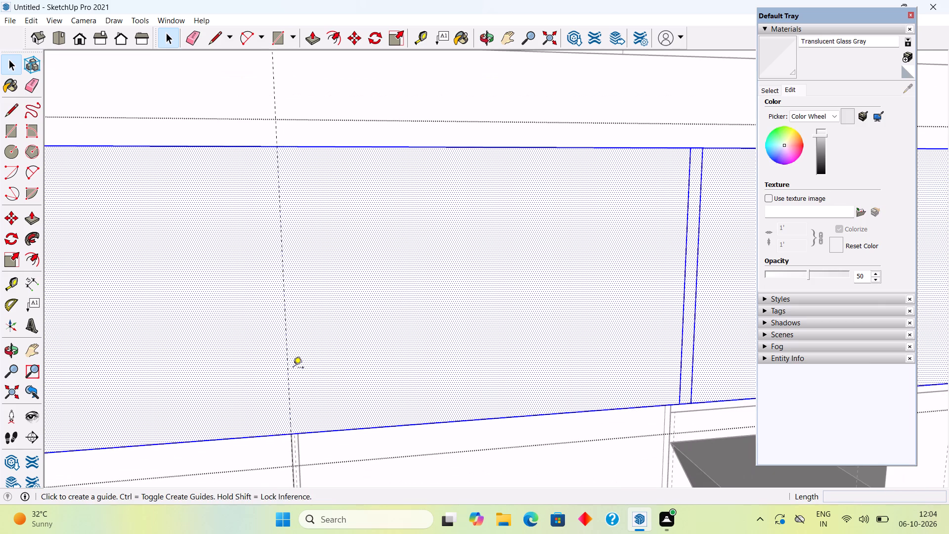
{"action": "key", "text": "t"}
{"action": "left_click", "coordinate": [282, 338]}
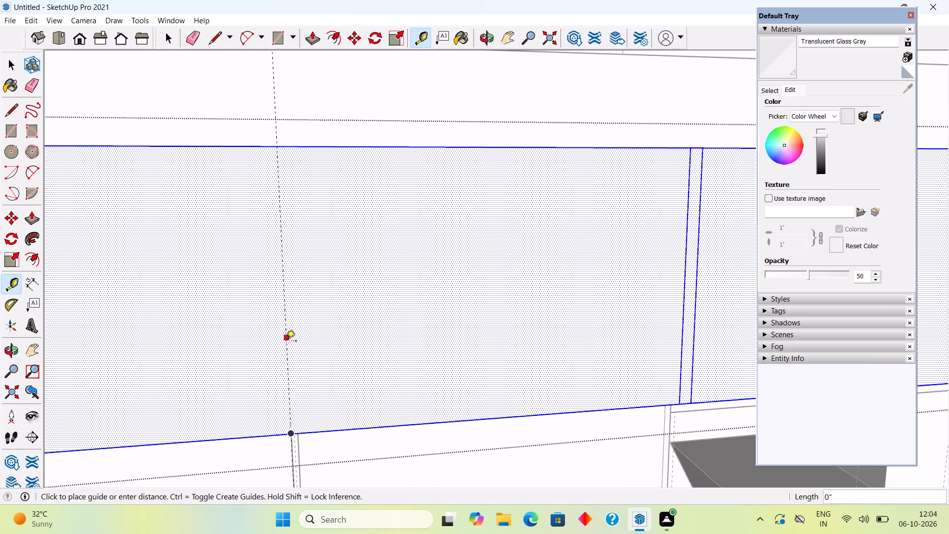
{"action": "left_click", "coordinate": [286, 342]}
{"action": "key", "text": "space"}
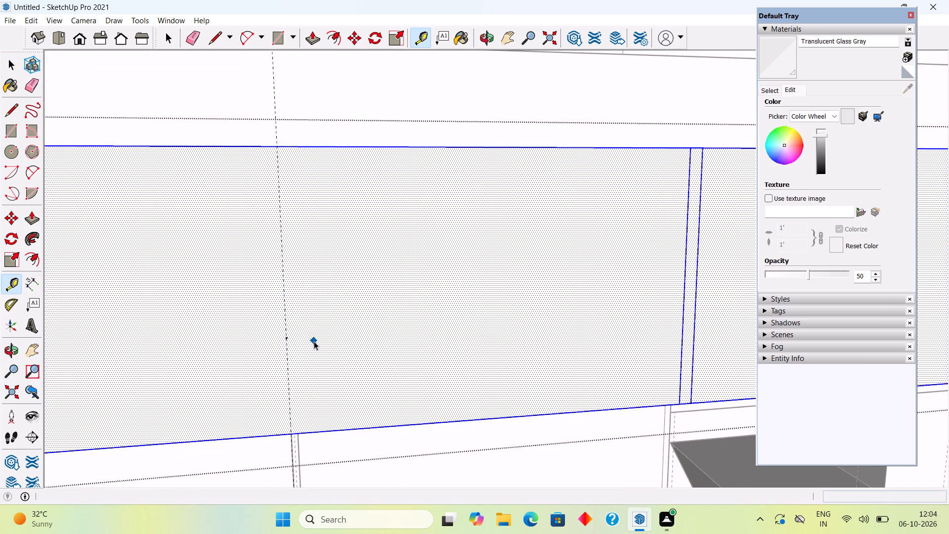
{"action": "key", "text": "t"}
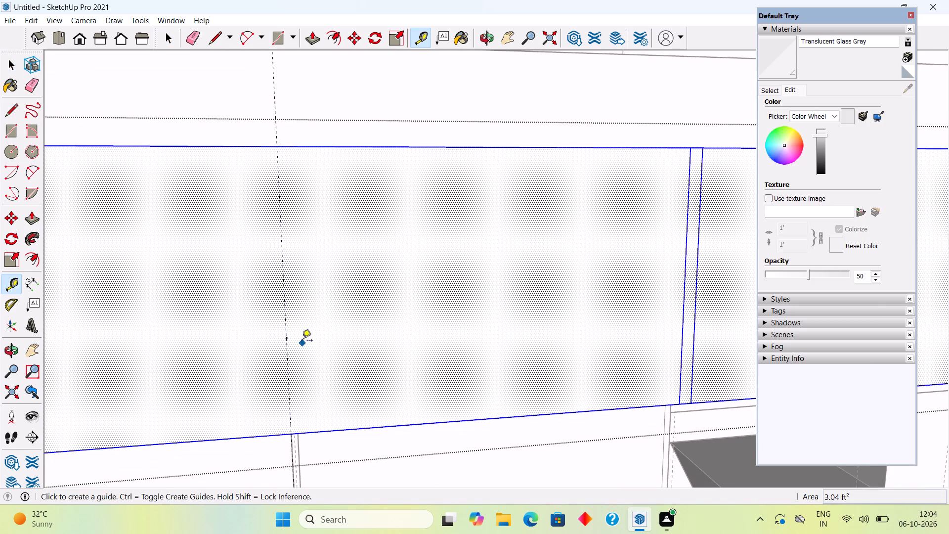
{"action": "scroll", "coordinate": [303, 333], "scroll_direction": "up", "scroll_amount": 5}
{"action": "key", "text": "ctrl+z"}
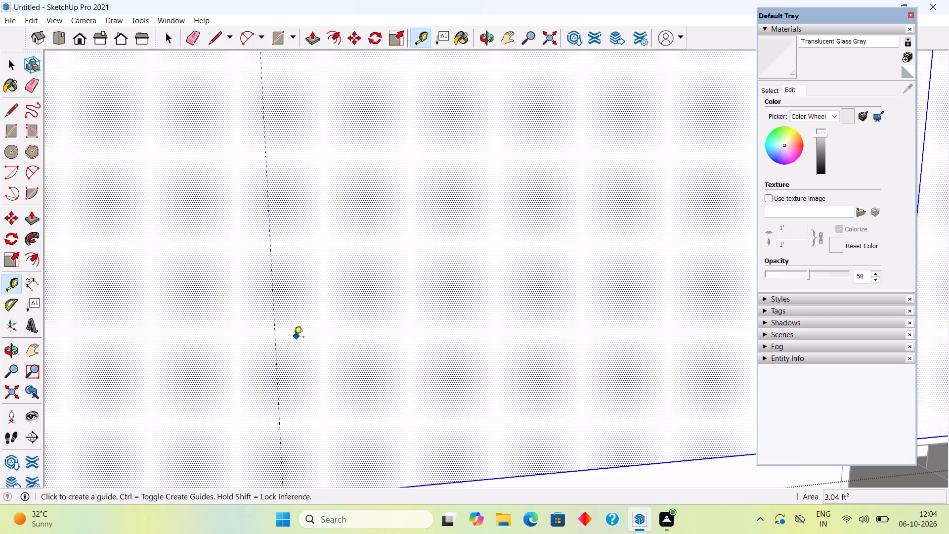
Add two vertical guides offset .15" to either side of the midway guide on this section.
{"action": "left_click", "coordinate": [276, 361]}
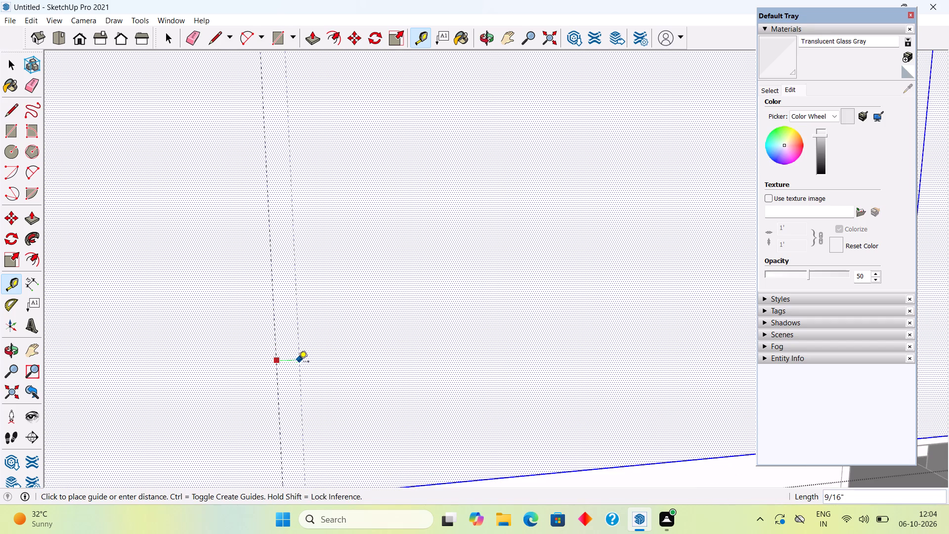
{"action": "type", "text": ".15\""}
{"action": "key", "text": "Return"}
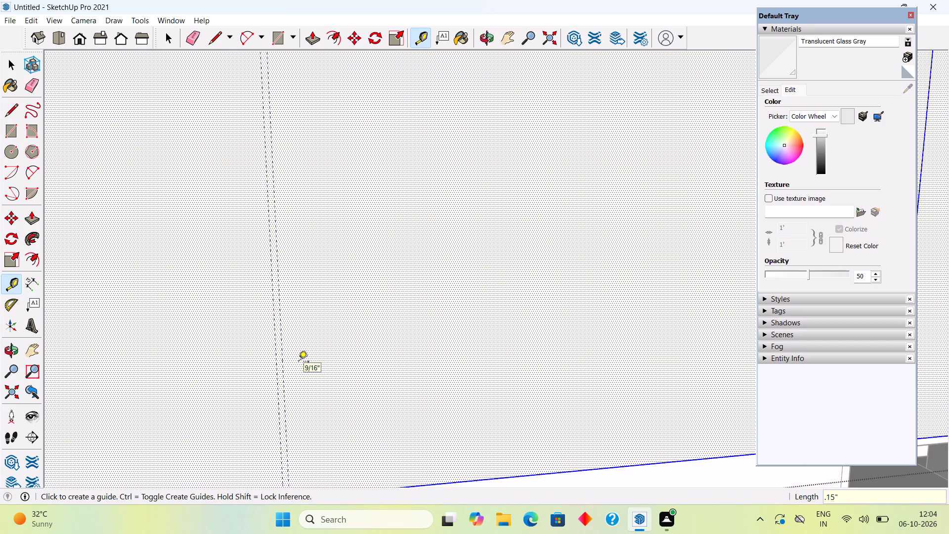
{"action": "scroll", "coordinate": [299, 362], "scroll_direction": "up", "scroll_amount": 5}
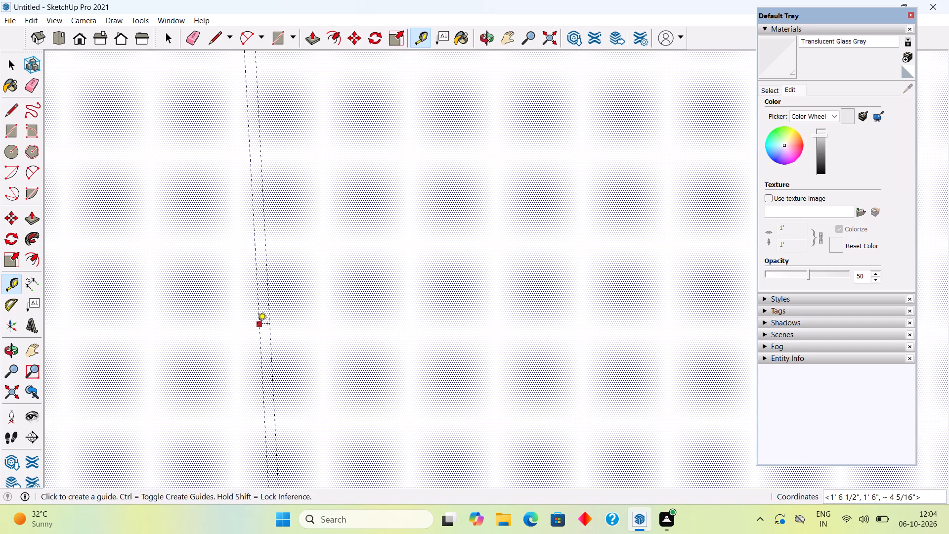
{"action": "left_click", "coordinate": [258, 324]}
{"action": "type", "text": ".15\""}
{"action": "key", "text": "Return"}
{"action": "key", "text": "space"}
Draw a rectangle about 5/16" by 1' 1/8" between the two offset guides, from the panel's top edge to its bottom edge.
{"action": "type", "text": "r"}
{"action": "scroll", "coordinate": [233, 332], "scroll_direction": "down", "scroll_amount": 17}
{"action": "scroll", "coordinate": [238, 148], "scroll_direction": "up", "scroll_amount": 12}
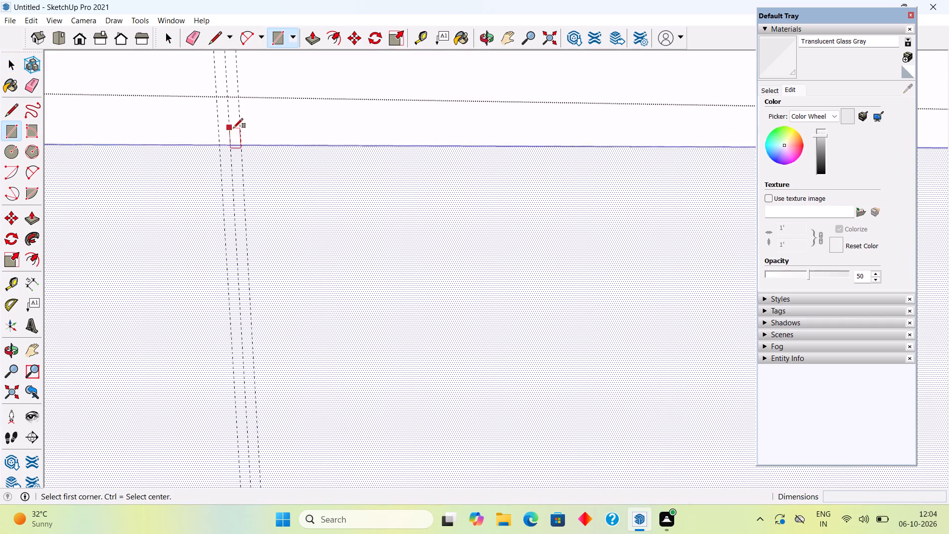
{"action": "left_click", "coordinate": [219, 146]}
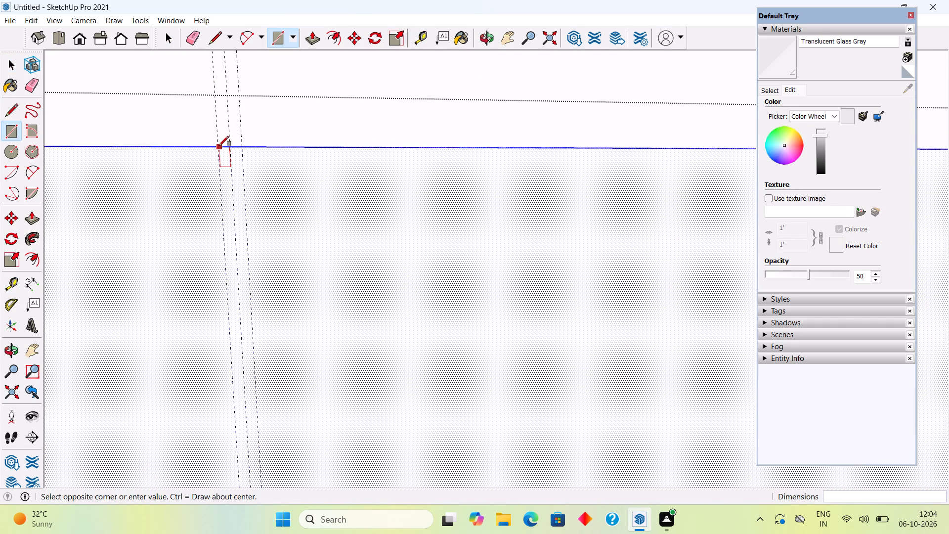
{"action": "key", "text": "space"}
{"action": "type", "text": "r"}
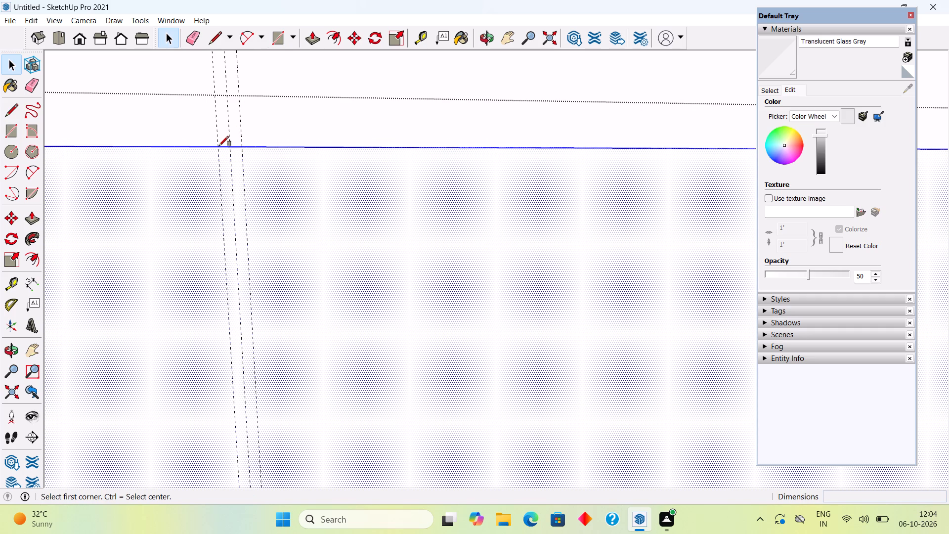
{"action": "key", "text": "r"}
{"action": "left_click", "coordinate": [217, 148]}
{"action": "scroll", "coordinate": [228, 170], "scroll_direction": "down", "scroll_amount": 4}
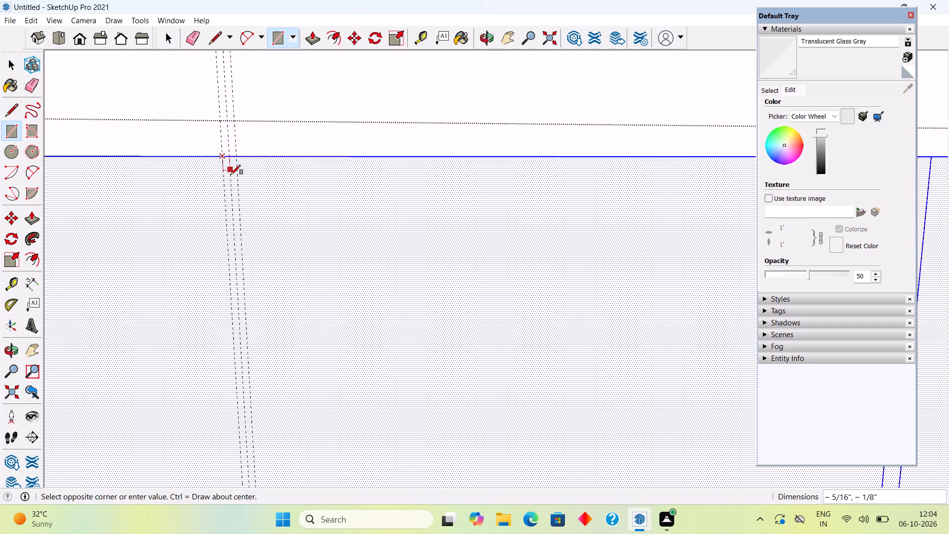
{"action": "scroll", "coordinate": [231, 175], "scroll_direction": "down", "scroll_amount": 13}
{"action": "scroll", "coordinate": [246, 381], "scroll_direction": "up", "scroll_amount": 18}
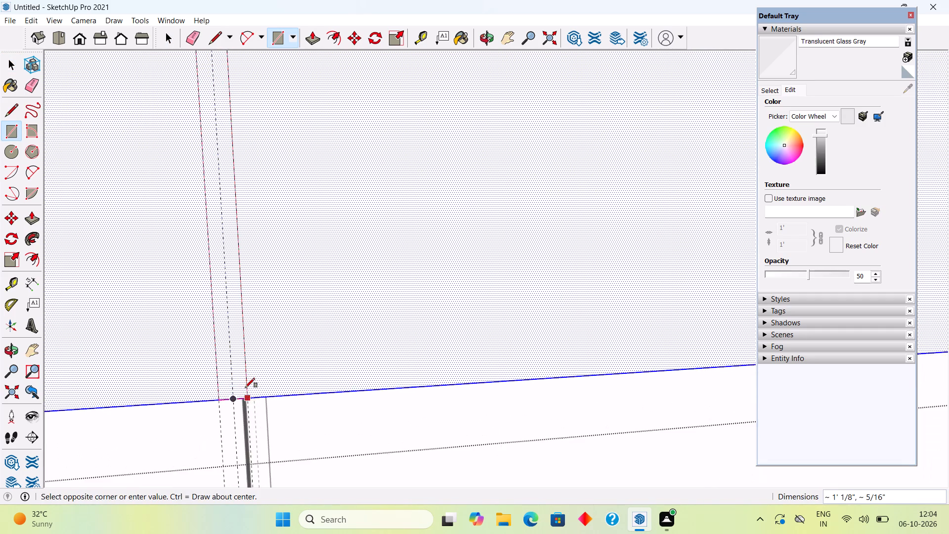
{"action": "left_click", "coordinate": [246, 401]}
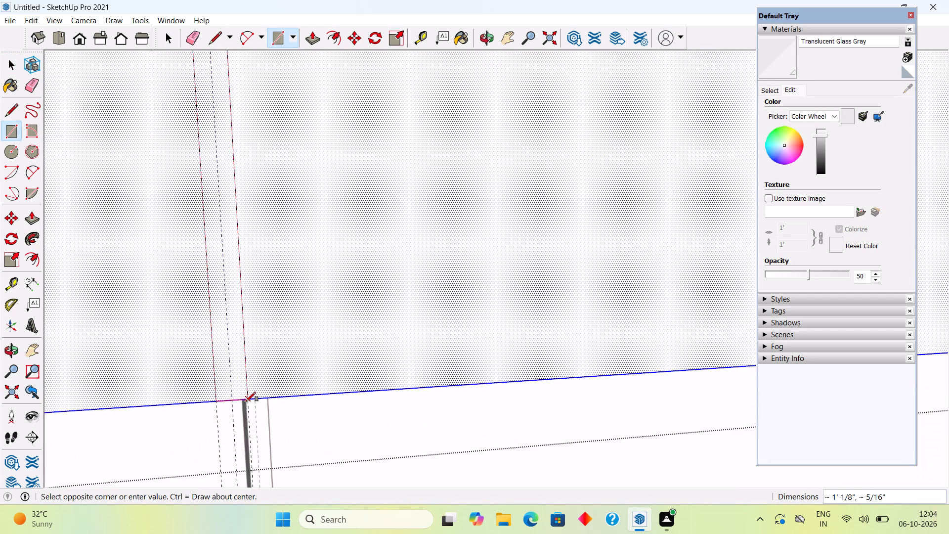
{"action": "key", "text": "space"}
Push the narrow rectangle .3" inward to form a groove, and close the long panel for editing.
{"action": "key", "text": "p"}
{"action": "left_click", "coordinate": [230, 377]}
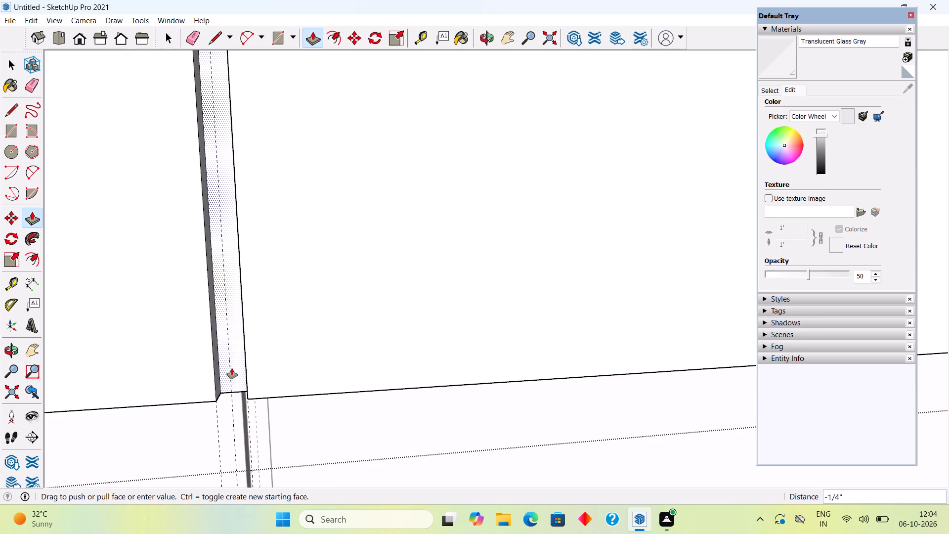
{"action": "type", "text": ".3\""}
{"action": "key", "text": "Return"}
{"action": "key", "text": "space"}
{"action": "scroll", "coordinate": [234, 369], "scroll_direction": "down", "scroll_amount": 10}
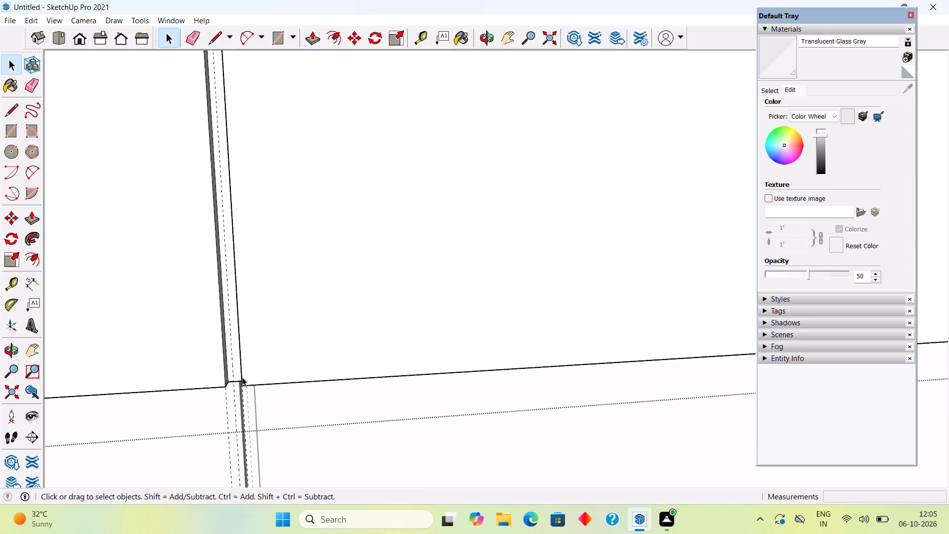
{"action": "scroll", "coordinate": [242, 377], "scroll_direction": "down", "scroll_amount": 10}
{"action": "middle_click_drag", "start_coordinate": [270, 354], "coordinate": [346, 300]}
{"action": "scroll", "coordinate": [346, 300], "scroll_direction": "down", "scroll_amount": 4}
{"action": "middle_click_drag", "start_coordinate": [348, 293], "coordinate": [262, 282]}
{"action": "scroll", "coordinate": [348, 293], "scroll_direction": "down", "scroll_amount": 1}
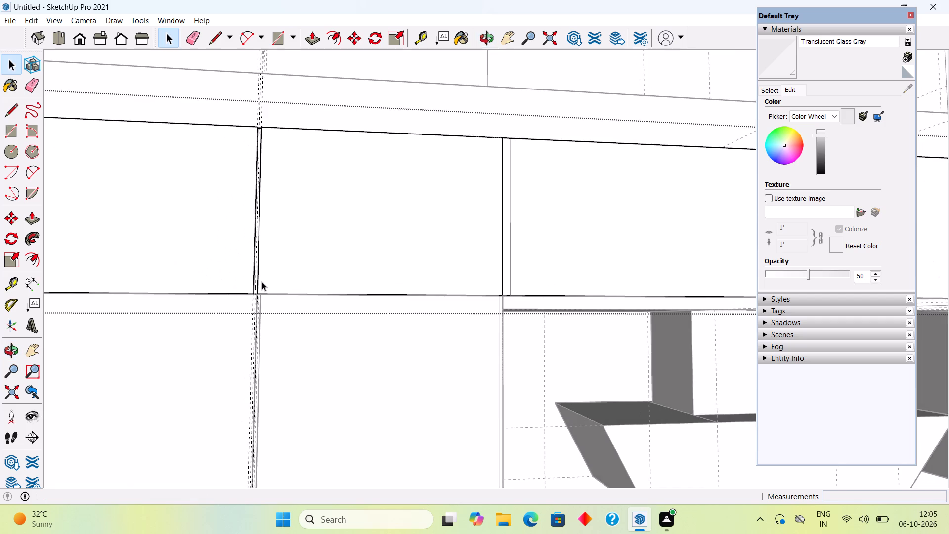
{"action": "scroll", "coordinate": [264, 282], "scroll_direction": "down", "scroll_amount": 15}
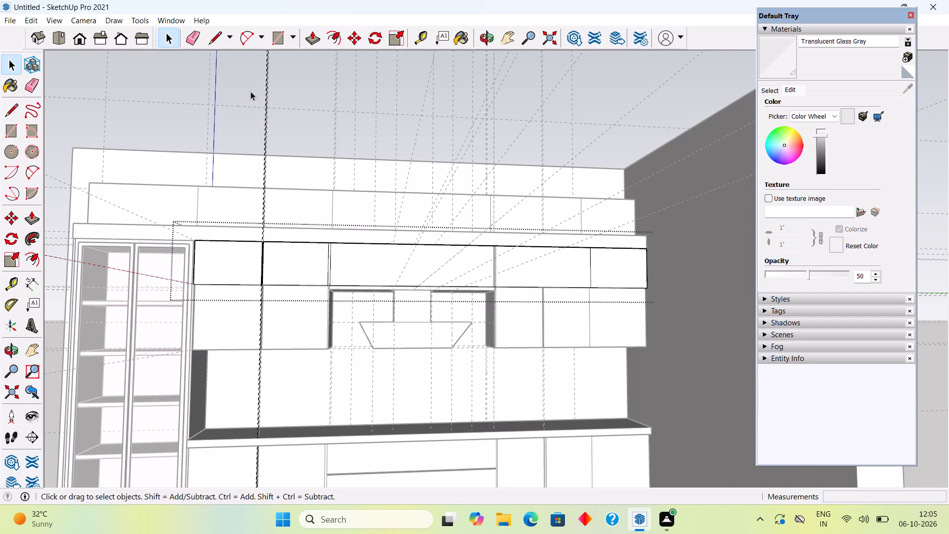
{"action": "left_click", "coordinate": [251, 91]}
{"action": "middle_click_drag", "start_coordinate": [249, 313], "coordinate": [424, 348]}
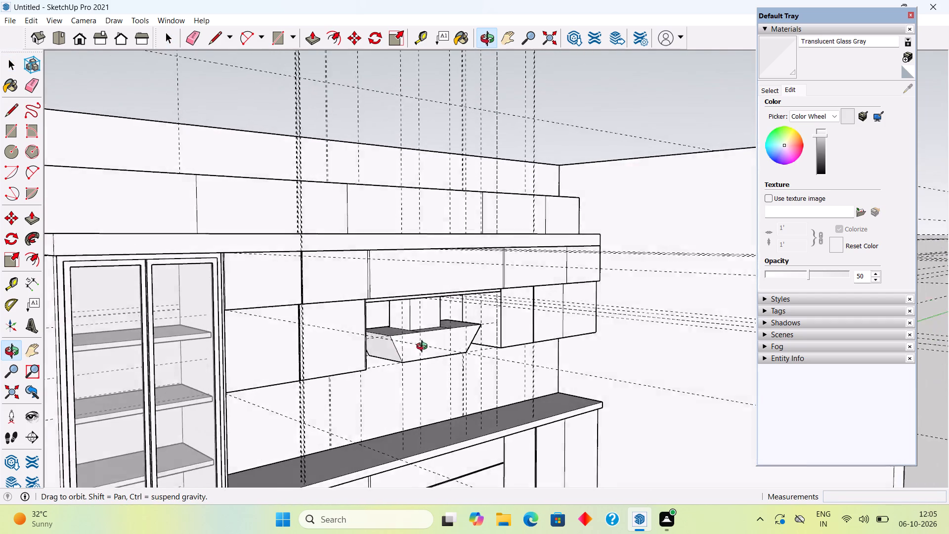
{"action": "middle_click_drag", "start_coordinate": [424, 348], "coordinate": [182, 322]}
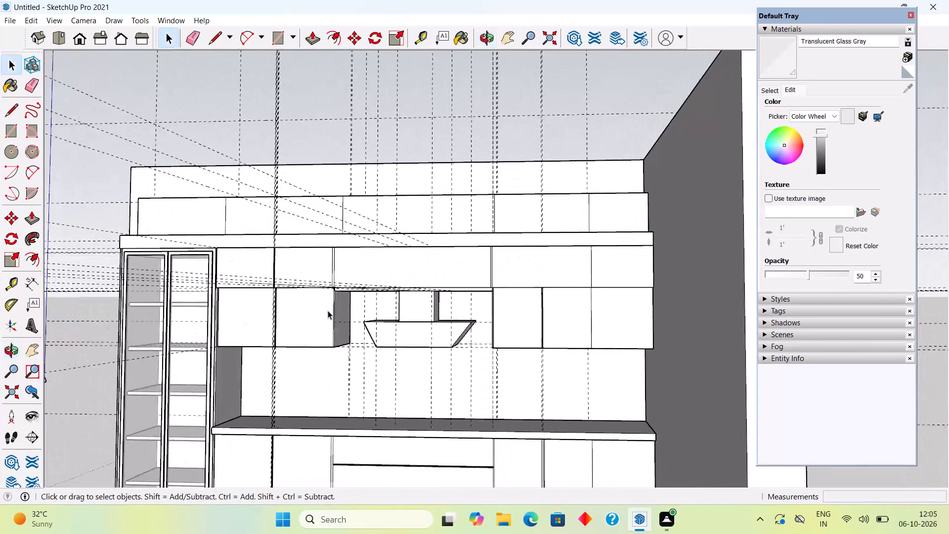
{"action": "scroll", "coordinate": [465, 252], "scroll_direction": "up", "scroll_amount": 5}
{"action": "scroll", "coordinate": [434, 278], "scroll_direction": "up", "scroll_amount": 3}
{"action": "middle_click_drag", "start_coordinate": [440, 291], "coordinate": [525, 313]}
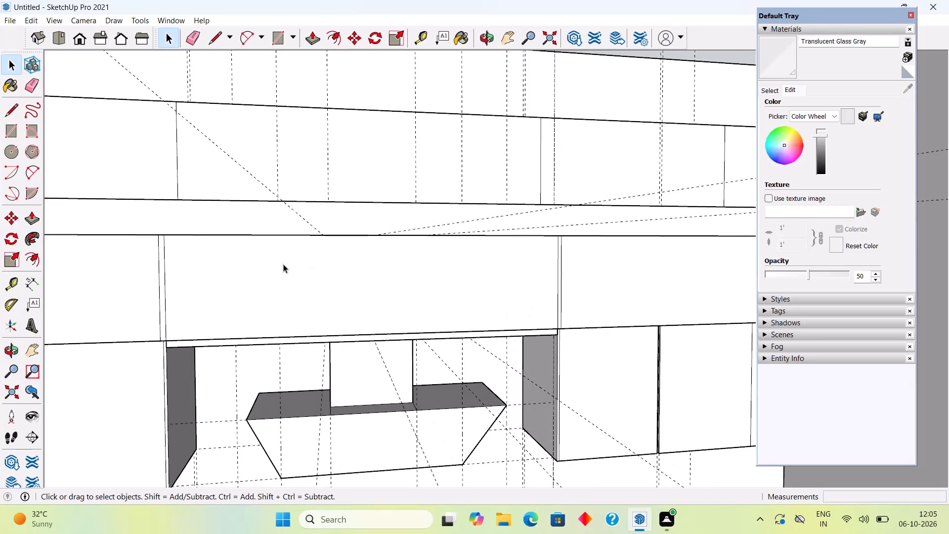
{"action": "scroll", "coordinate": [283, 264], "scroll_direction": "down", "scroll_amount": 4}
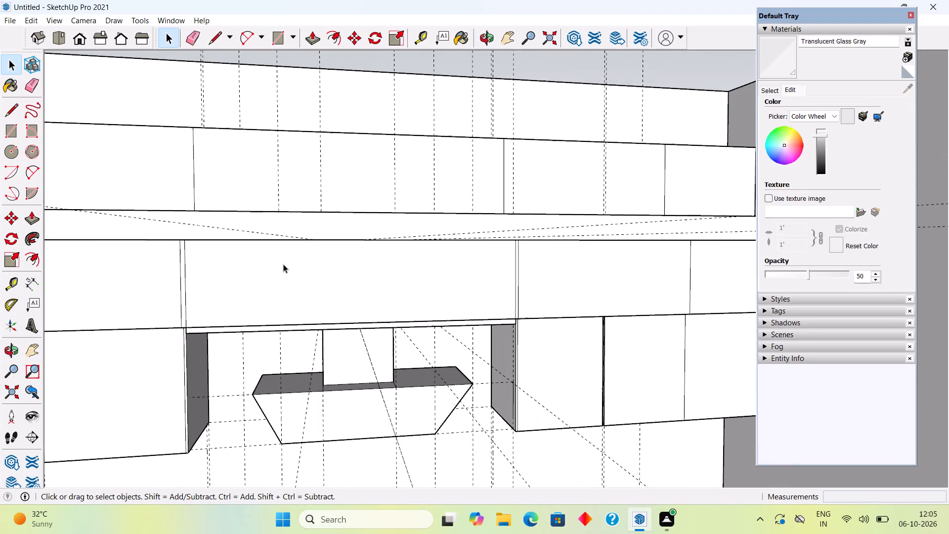
Open the long panel above the hood for editing and add a vertical guide midway across its section over the hood.
{"action": "key", "text": "t"}
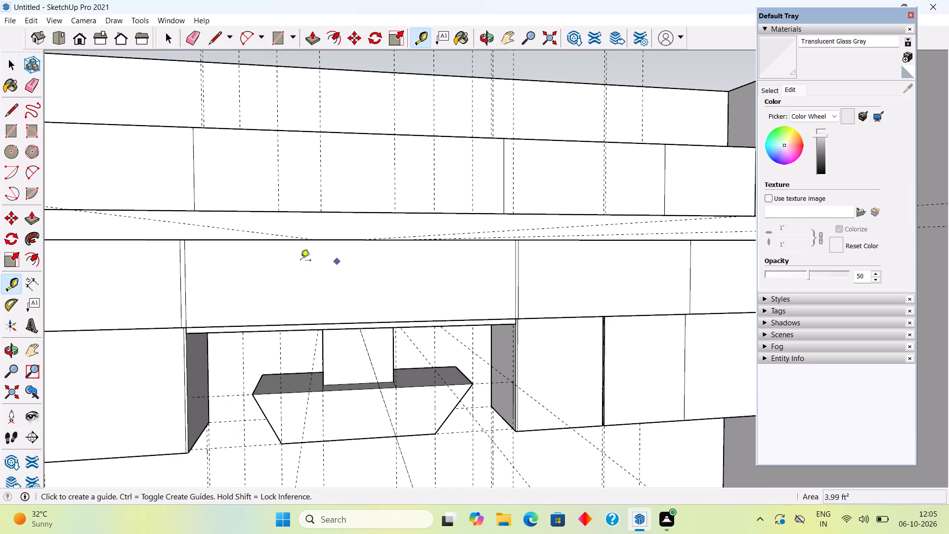
{"action": "key", "text": "space"}
{"action": "triple_click", "coordinate": [254, 294]}
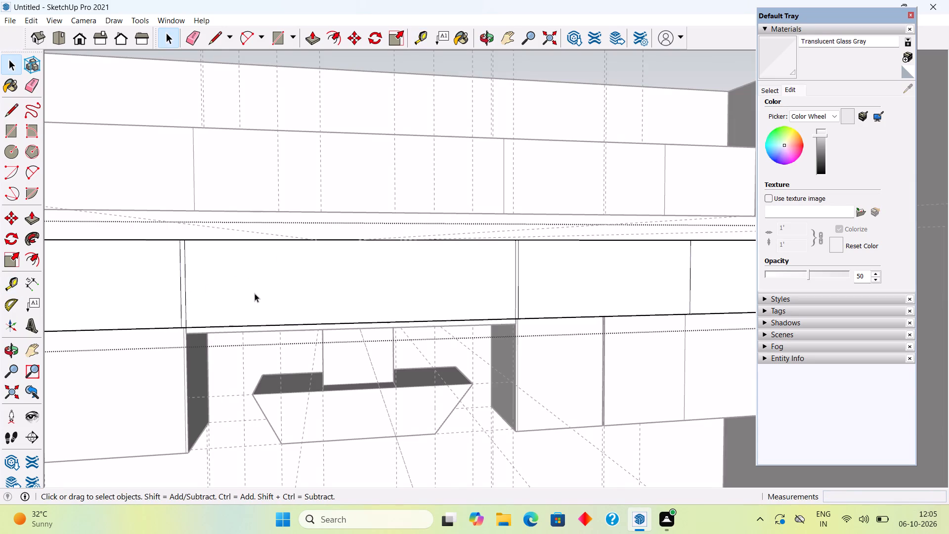
{"action": "key", "text": "t"}
{"action": "left_click", "coordinate": [185, 304]}
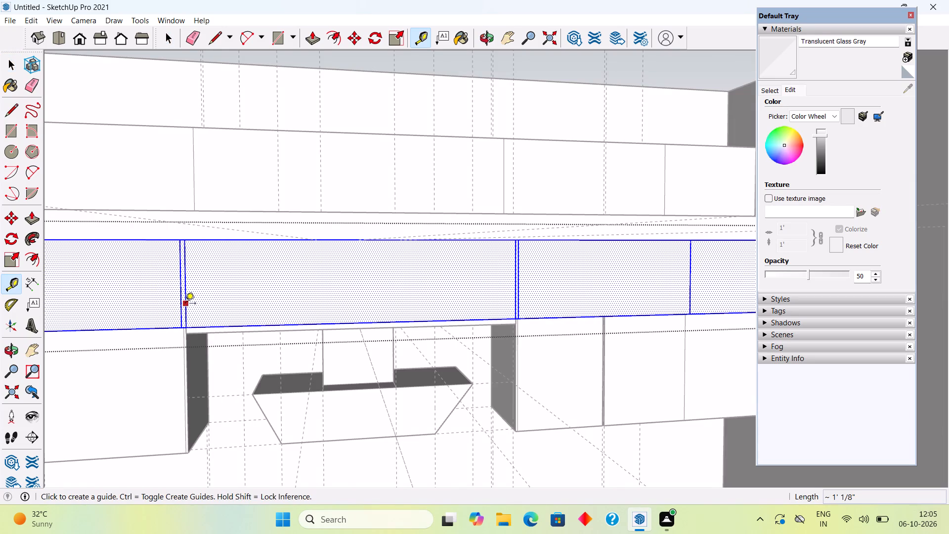
{"action": "left_click", "coordinate": [356, 322]}
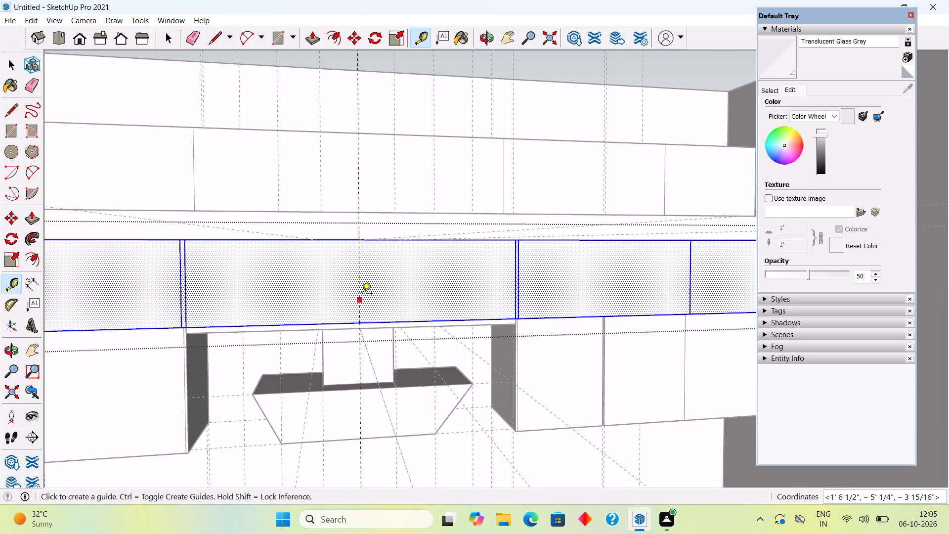
Add two vertical guides offset .15" to either side of the midway guide on the section over the hood.
{"action": "left_click", "coordinate": [362, 294]}
{"action": "type", "text": ".15\""}
{"action": "key", "text": "Return"}
{"action": "scroll", "coordinate": [403, 292], "scroll_direction": "up", "scroll_amount": 9}
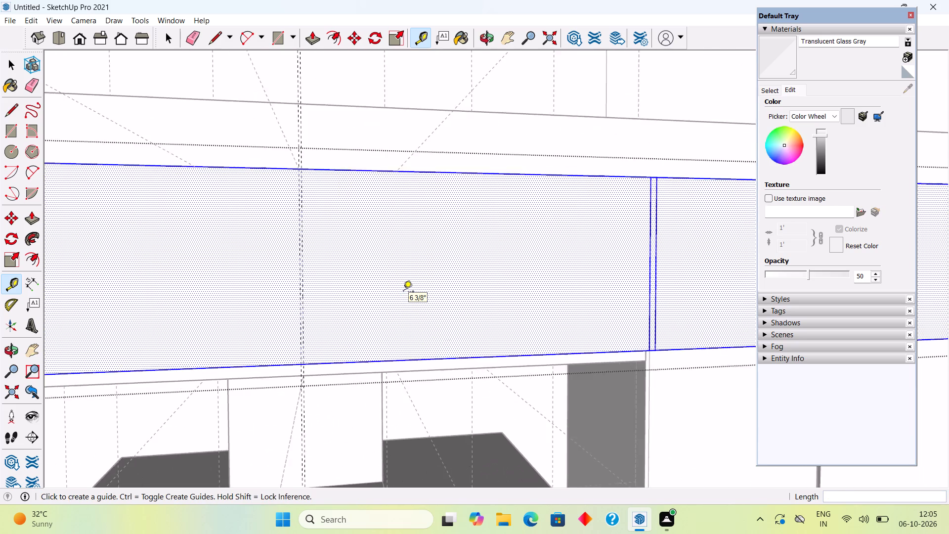
{"action": "scroll", "coordinate": [257, 297], "scroll_direction": "up", "scroll_amount": 2}
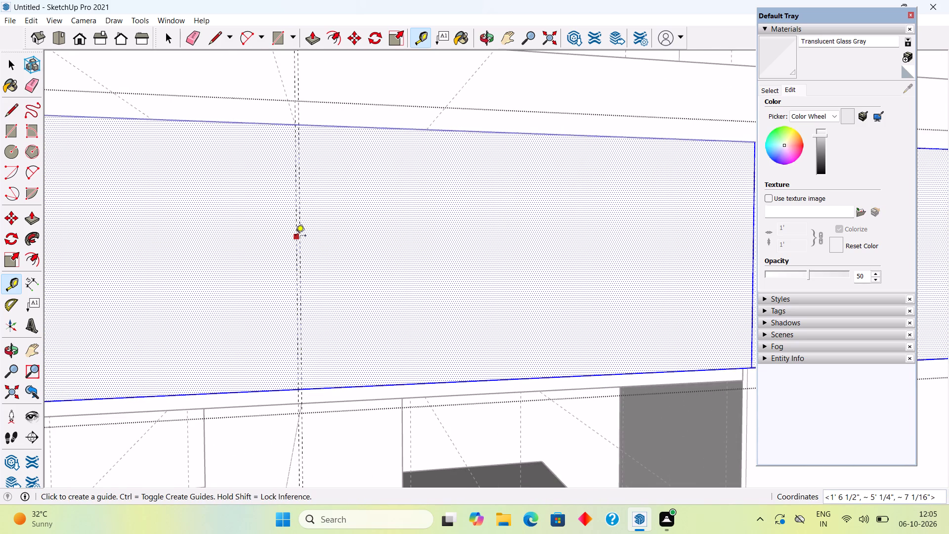
{"action": "left_click", "coordinate": [296, 236]}
{"action": "type", "text": ".15\""}
{"action": "key", "text": "Return"}
{"action": "key", "text": "space"}
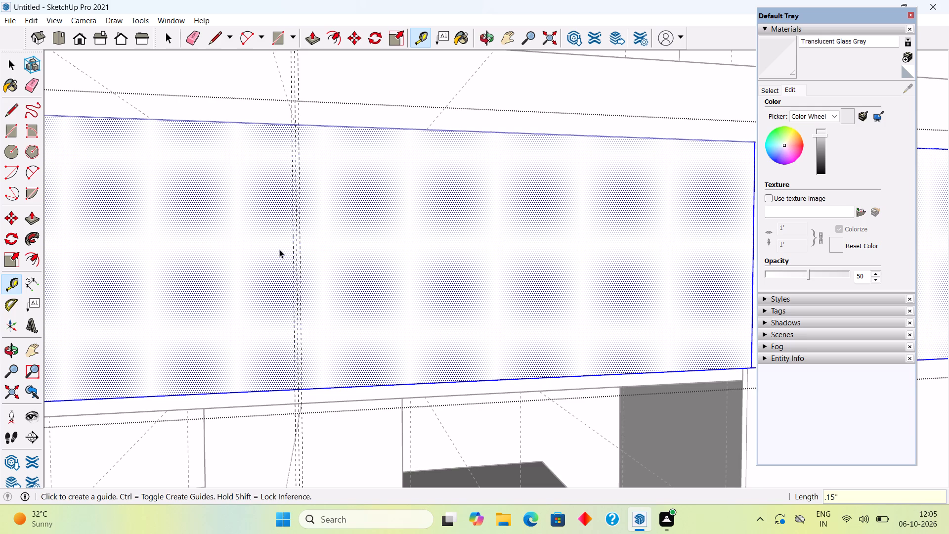
Draw a narrow rectangle about 1' 1/8" tall between the two offset guides, from the panel's top edge to its bottom edge.
{"action": "key", "text": "r"}
{"action": "scroll", "coordinate": [295, 225], "scroll_direction": "up", "scroll_amount": 1}
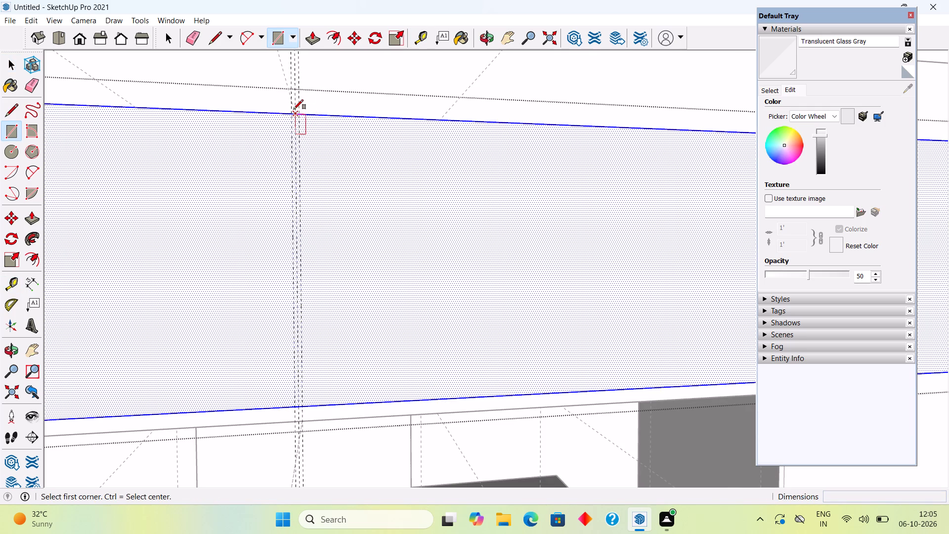
{"action": "left_click", "coordinate": [291, 111]}
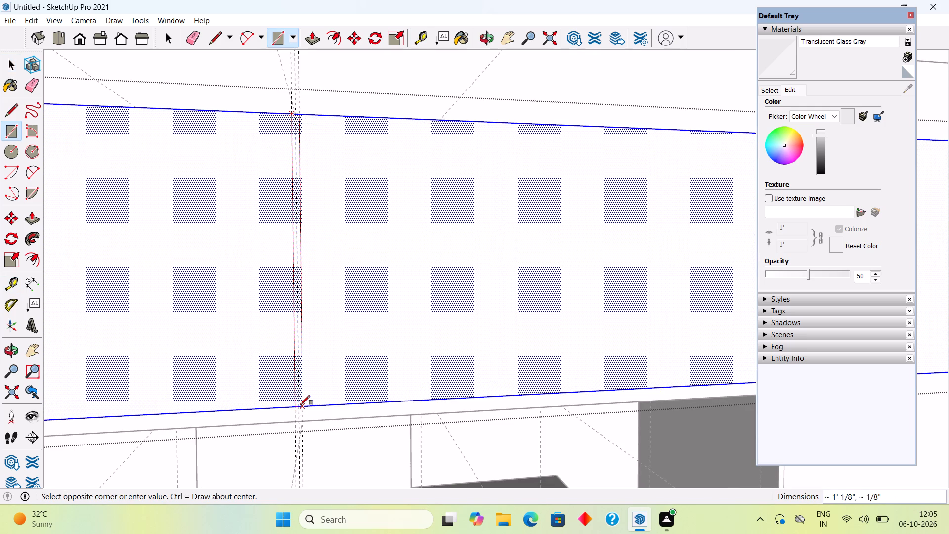
{"action": "left_click", "coordinate": [301, 405]}
{"action": "key", "text": "space"}
Push the narrow rectangle over the hood .3" inward to form a groove.
{"action": "type", "text": "p"}
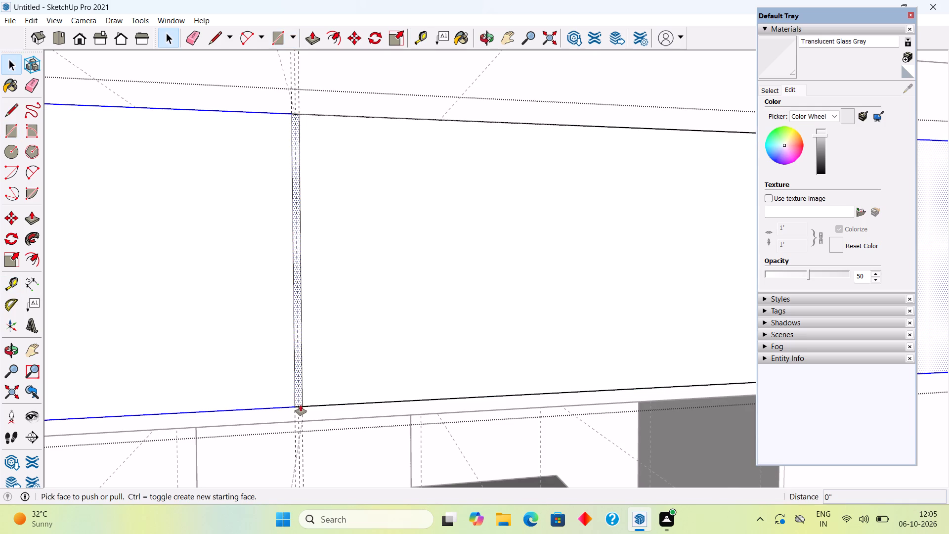
{"action": "left_click", "coordinate": [298, 390]}
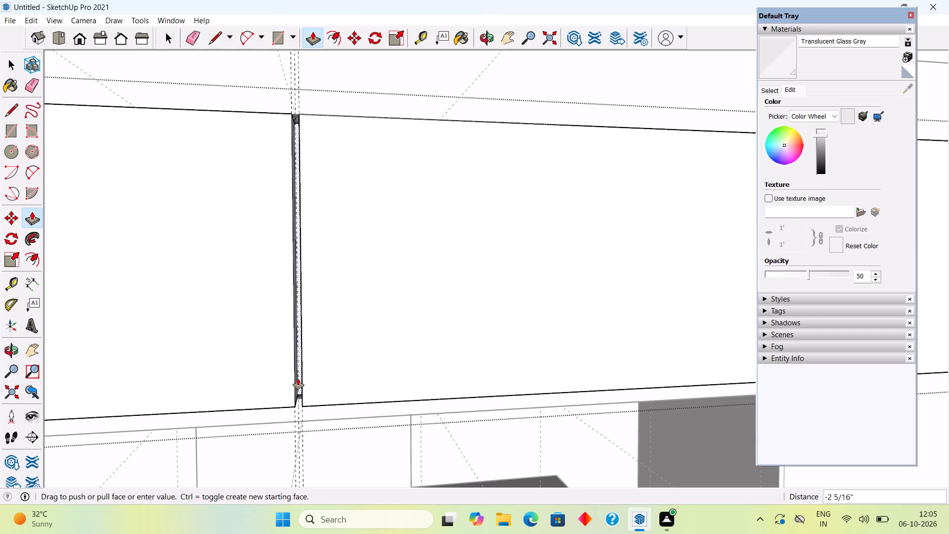
{"action": "type", "text": ".3\""}
{"action": "key", "text": "Return"}
{"action": "key", "text": "space"}
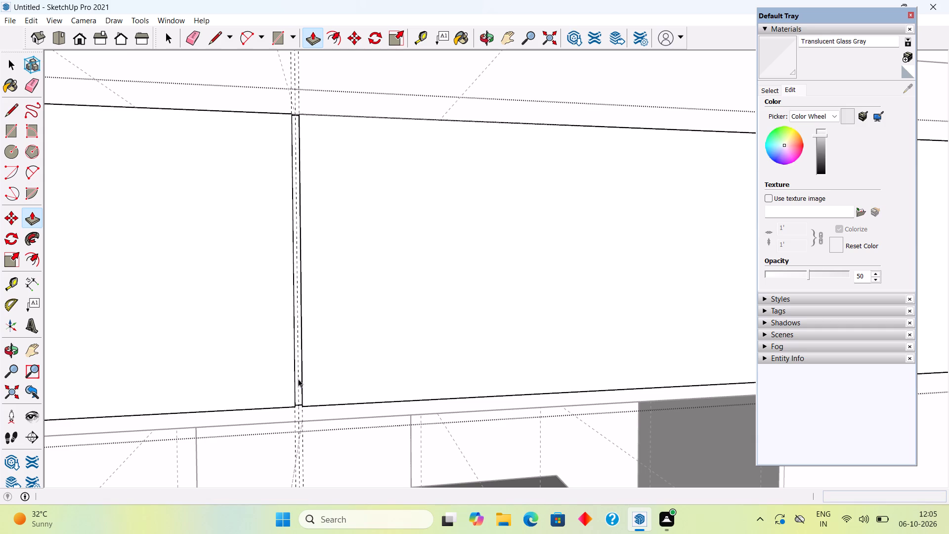
Add a vertical guide midway across the long panel's adjacent wide section, beyond the one over the hood.
{"action": "scroll", "coordinate": [286, 369], "scroll_direction": "down", "scroll_amount": 13}
{"action": "scroll", "coordinate": [268, 256], "scroll_direction": "down", "scroll_amount": 3}
{"action": "scroll", "coordinate": [592, 247], "scroll_direction": "up", "scroll_amount": 5}
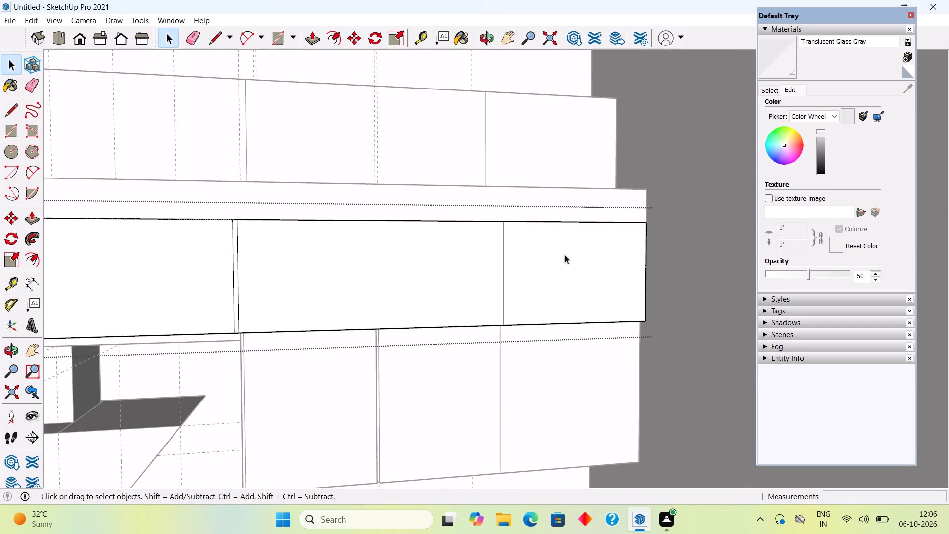
{"action": "key", "text": "t"}
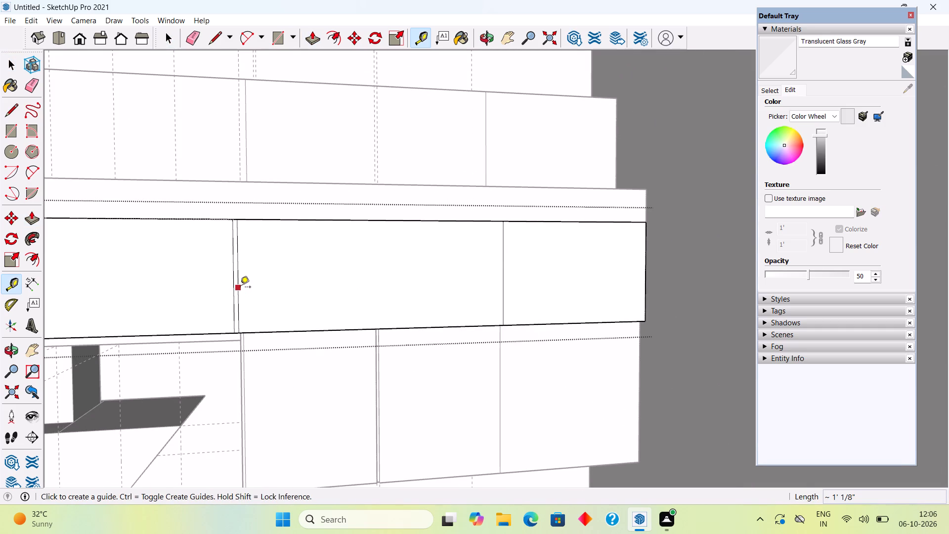
{"action": "left_click", "coordinate": [240, 288]}
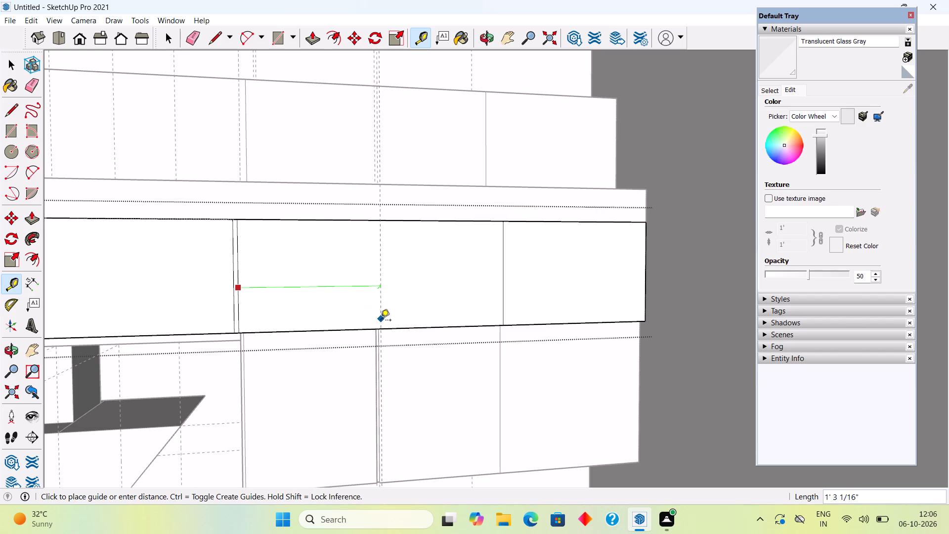
{"action": "left_click", "coordinate": [380, 327]}
Add two vertical guides offset .15" to either side of the midway guide on this section.
{"action": "left_click", "coordinate": [374, 288]}
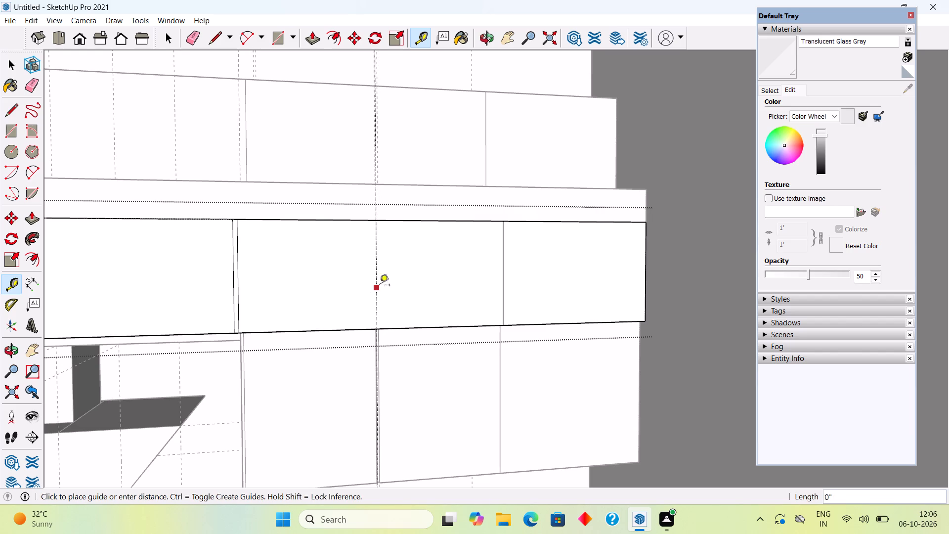
{"action": "type", "text": ".15\""}
{"action": "key", "text": "Return"}
{"action": "scroll", "coordinate": [409, 263], "scroll_direction": "up", "scroll_amount": 4}
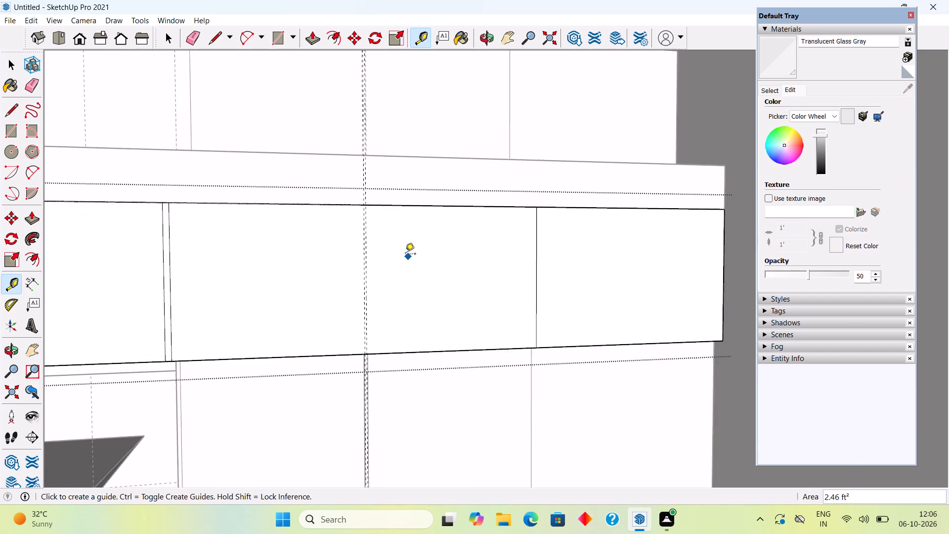
{"action": "scroll", "coordinate": [337, 227], "scroll_direction": "up", "scroll_amount": 8}
{"action": "left_click", "coordinate": [377, 246]}
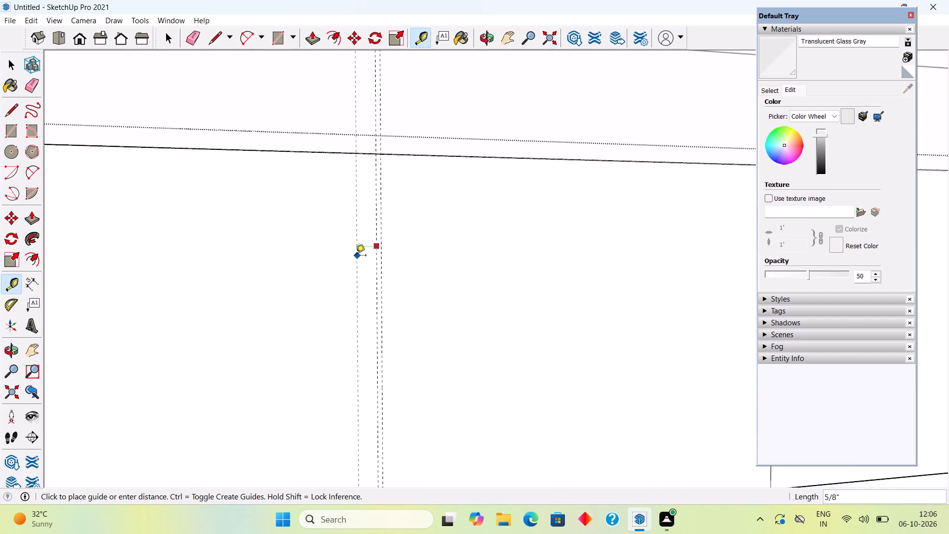
{"action": "type", "text": ".15\""}
{"action": "key", "text": "Return"}
{"action": "key", "text": "space"}
Draw a rectangle about 5/16" wide between the two offset guides, from the panel's top edge to its bottom edge.
{"action": "type", "text": "r"}
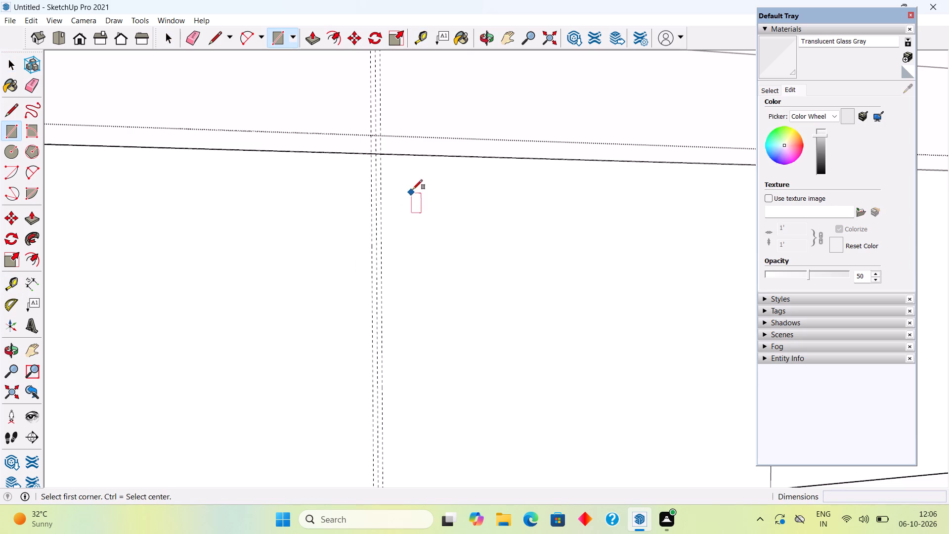
{"action": "left_click", "coordinate": [373, 156]}
{"action": "scroll", "coordinate": [377, 171], "scroll_direction": "down", "scroll_amount": 6}
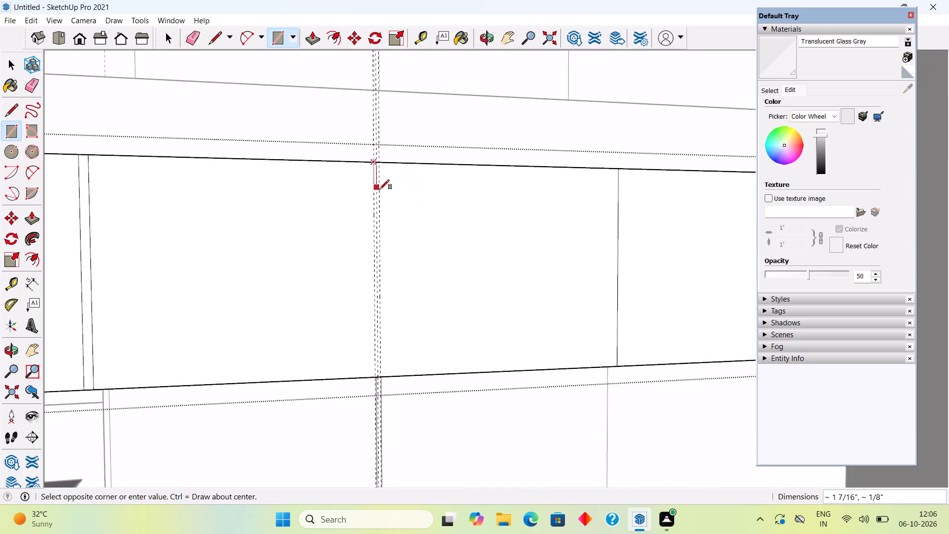
{"action": "scroll", "coordinate": [380, 189], "scroll_direction": "down", "scroll_amount": 2}
{"action": "scroll", "coordinate": [376, 382], "scroll_direction": "up", "scroll_amount": 6}
{"action": "scroll", "coordinate": [380, 287], "scroll_direction": "up", "scroll_amount": 10}
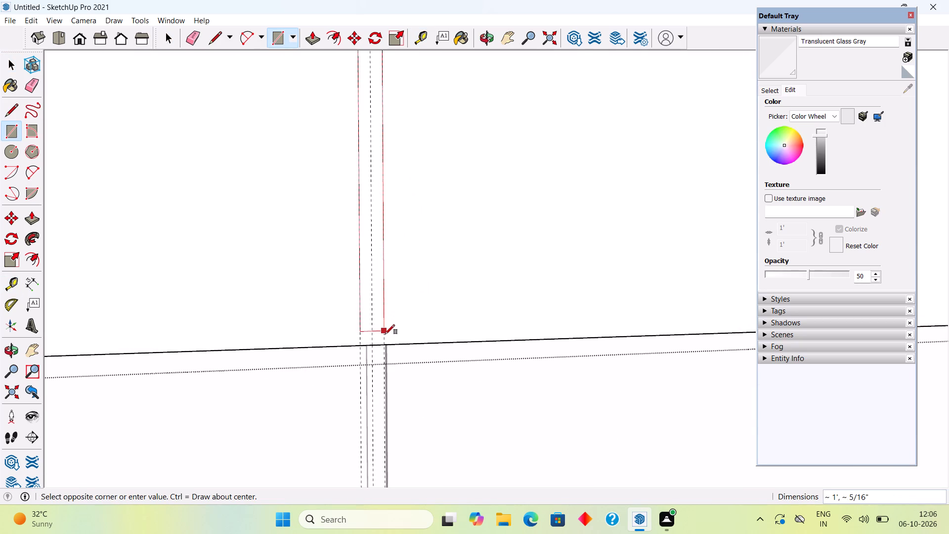
{"action": "left_click", "coordinate": [386, 342]}
{"action": "key", "text": "space"}
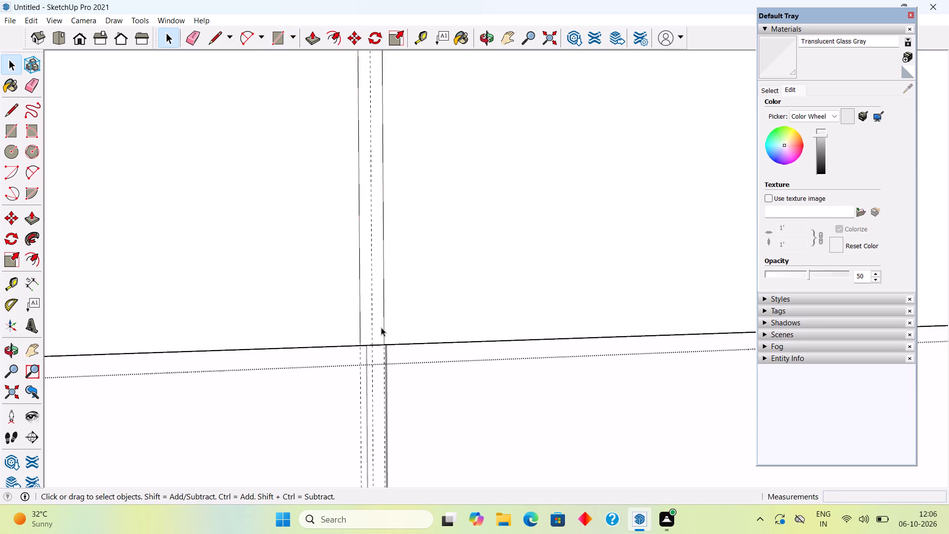
Push the narrow rectangle .3" inward to form a groove, and close the long panel for editing.
{"action": "left_click", "coordinate": [381, 327]}
{"action": "key", "text": "p"}
{"action": "left_click", "coordinate": [381, 327]}
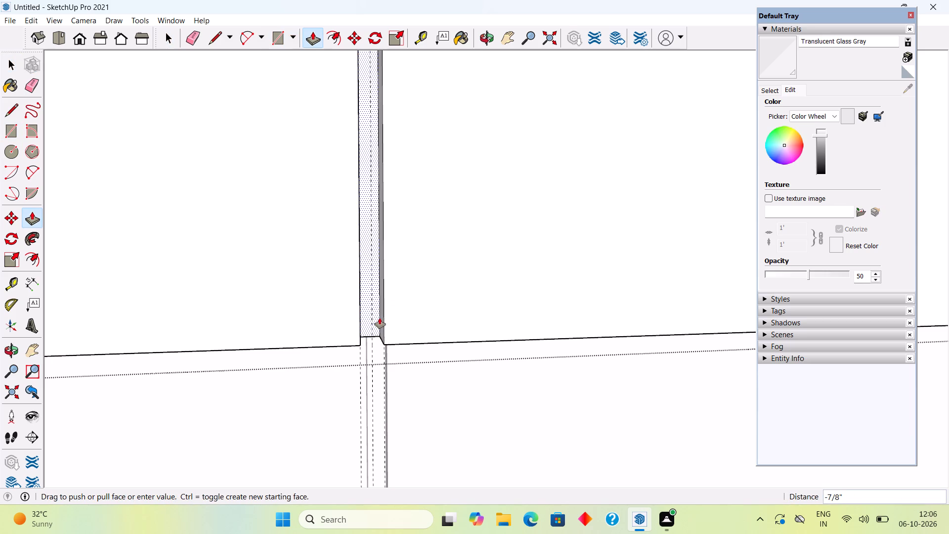
{"action": "type", "text": ".3\""}
{"action": "key", "text": "Return"}
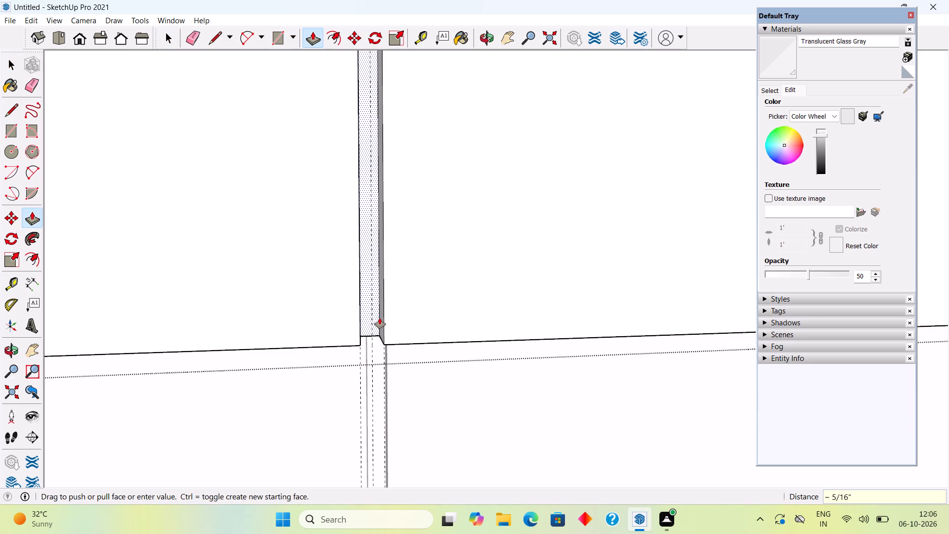
{"action": "key", "text": "space"}
{"action": "scroll", "coordinate": [380, 318], "scroll_direction": "down", "scroll_amount": 16}
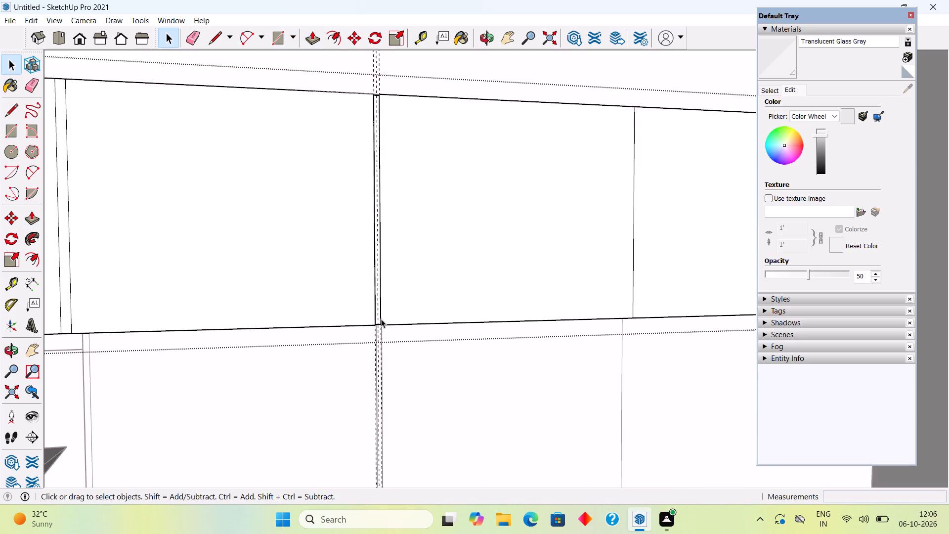
{"action": "scroll", "coordinate": [381, 319], "scroll_direction": "down", "scroll_amount": 19}
{"action": "left_click", "coordinate": [445, 108]}
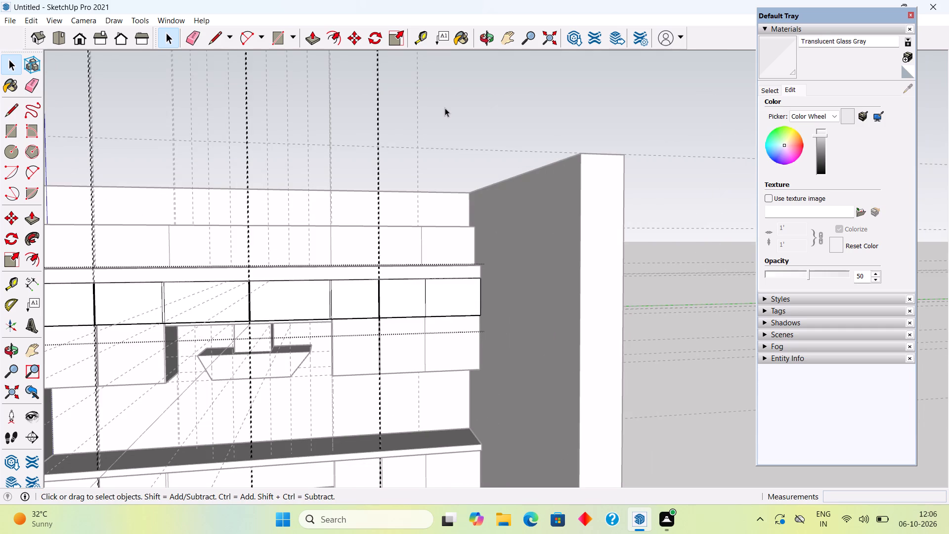
Examine the whole kitchen wall and the grooved cabinet panels from several angles.
{"action": "scroll", "coordinate": [328, 257], "scroll_direction": "down", "scroll_amount": 3}
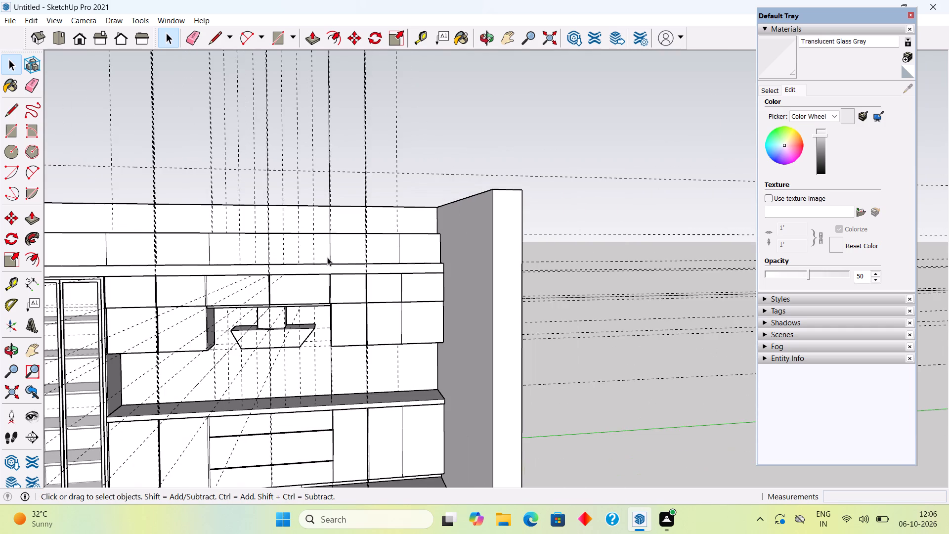
{"action": "middle_click_drag", "start_coordinate": [344, 261], "coordinate": [536, 297]}
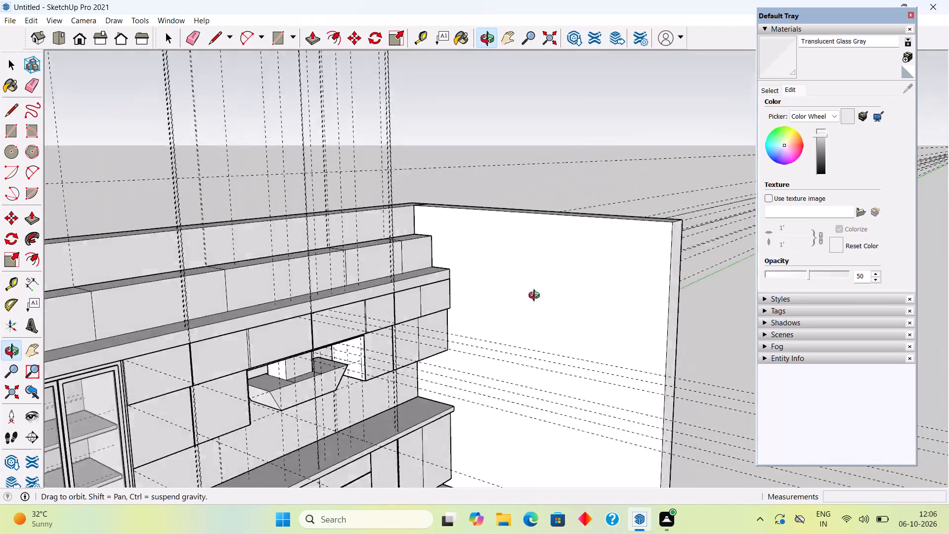
{"action": "middle_click_drag", "start_coordinate": [536, 297], "coordinate": [431, 298]}
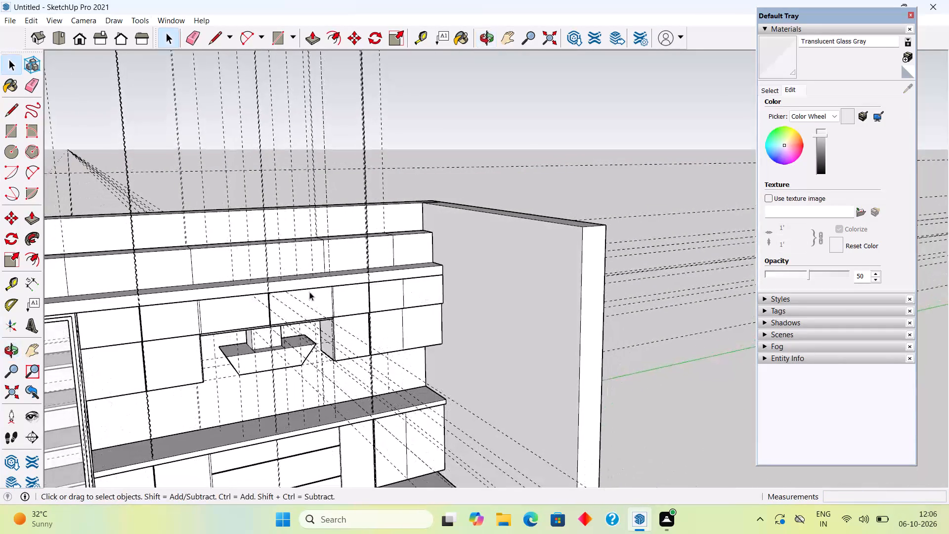
{"action": "scroll", "coordinate": [305, 296], "scroll_direction": "down", "scroll_amount": 9}
{"action": "middle_click_drag", "start_coordinate": [313, 325], "coordinate": [253, 311]}
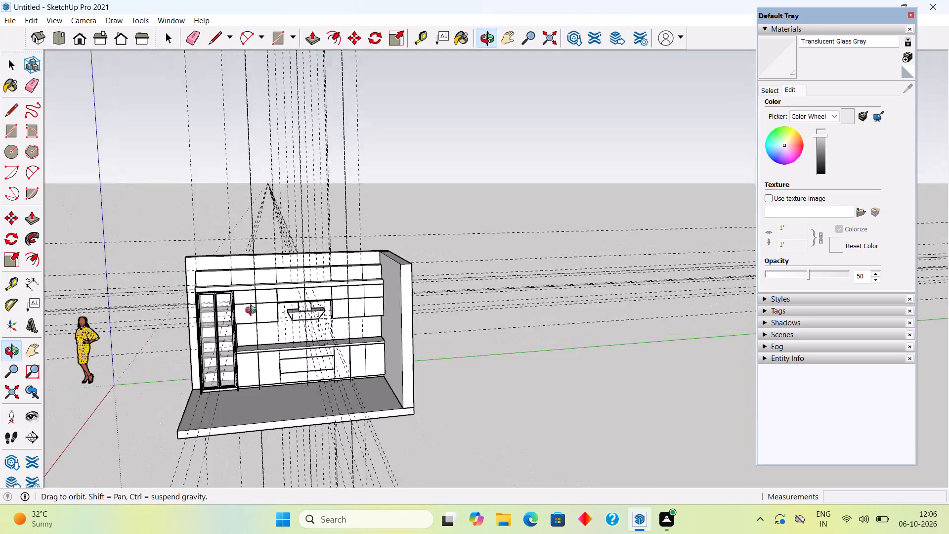
{"action": "middle_click_drag", "start_coordinate": [253, 311], "coordinate": [271, 305]}
{"action": "scroll", "coordinate": [272, 304], "scroll_direction": "up", "scroll_amount": 4}
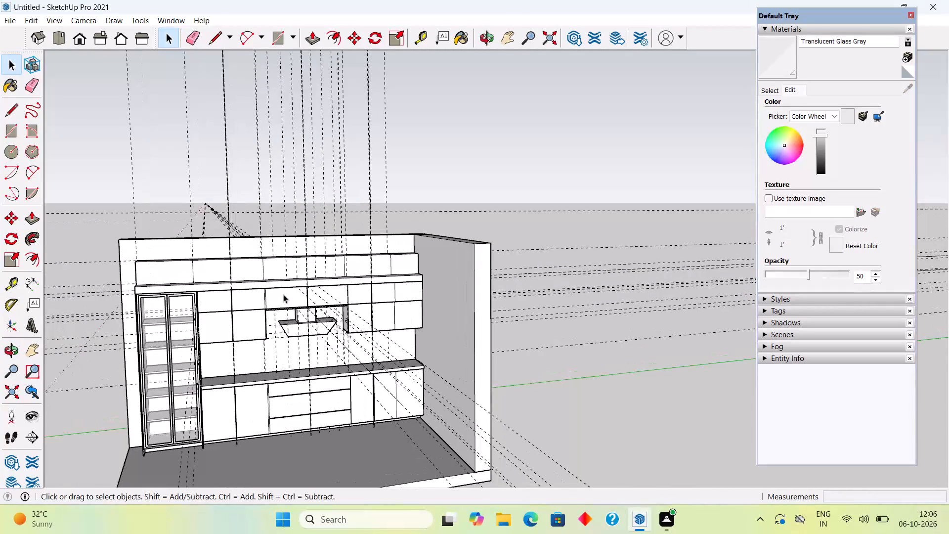
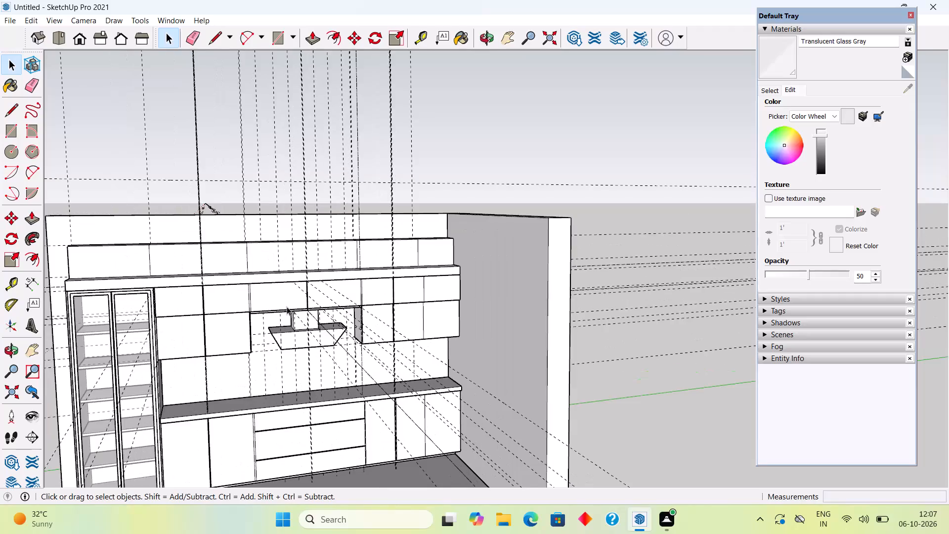
Examine the kitchen wall, its tall glass-door unit, cabinets and range hood from several angles.
{"action": "scroll", "coordinate": [287, 307], "scroll_direction": "up", "scroll_amount": 12}
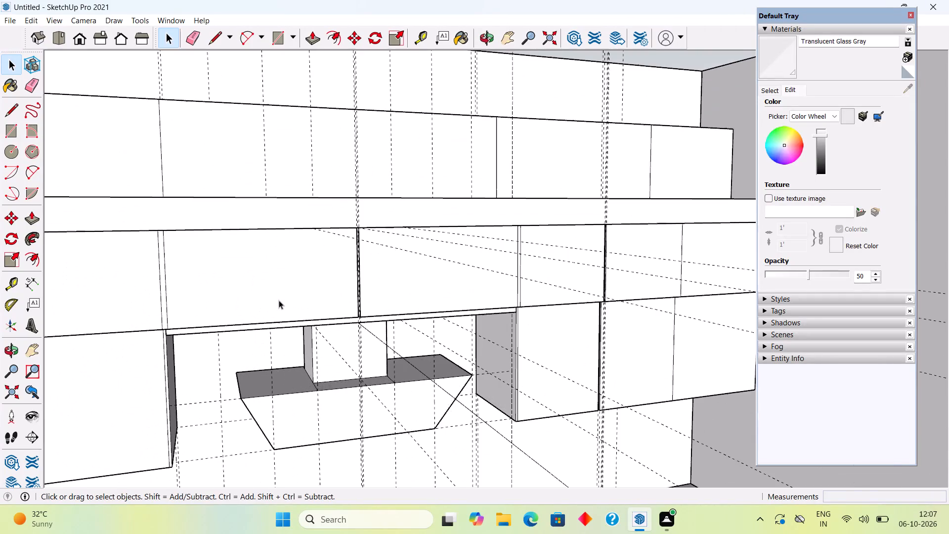
{"action": "middle_click_drag", "start_coordinate": [337, 238], "coordinate": [624, 203]}
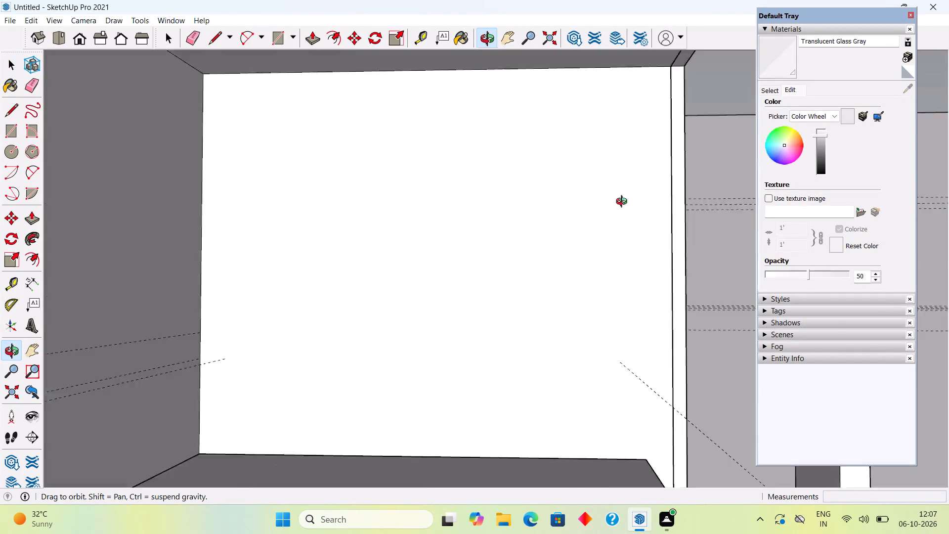
{"action": "middle_click_drag", "start_coordinate": [624, 203], "coordinate": [624, 148]}
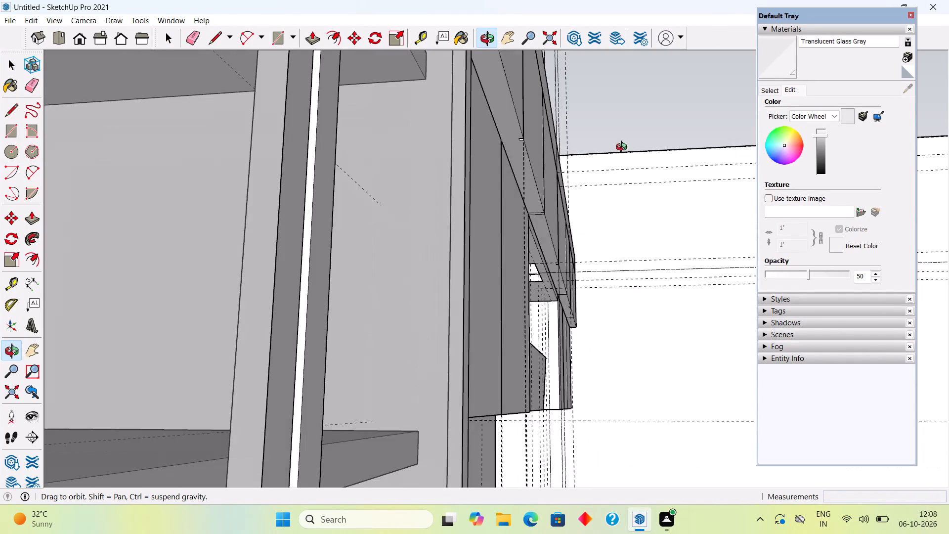
{"action": "middle_click_drag", "start_coordinate": [624, 148], "coordinate": [636, 144]}
{"action": "scroll", "coordinate": [636, 144], "scroll_direction": "down", "scroll_amount": 9}
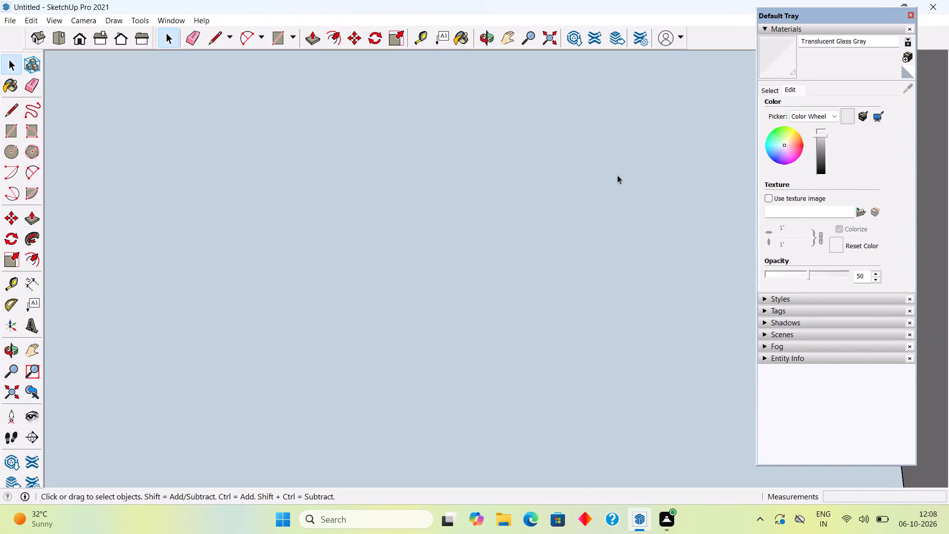
{"action": "scroll", "coordinate": [588, 215], "scroll_direction": "down", "scroll_amount": 4}
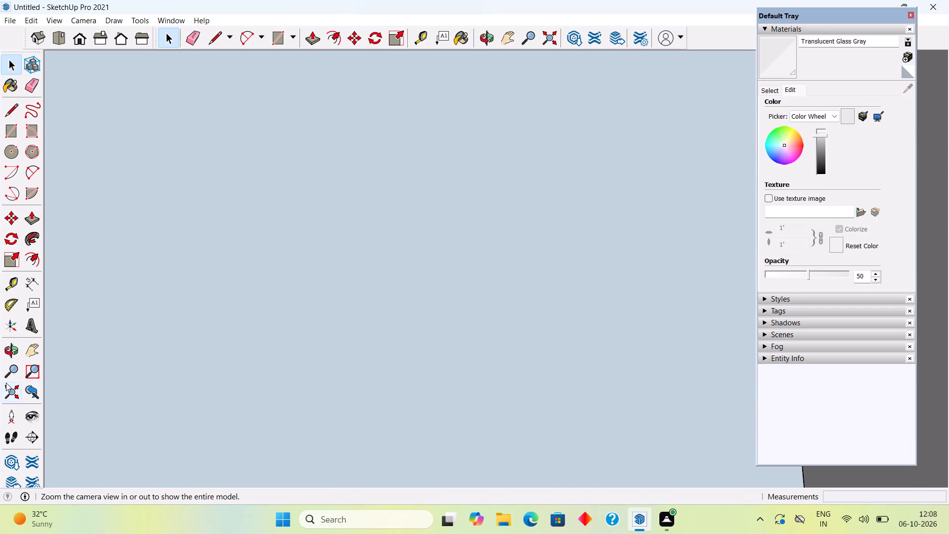
{"action": "left_click", "coordinate": [6, 383]}
{"action": "middle_click_drag", "start_coordinate": [570, 391], "coordinate": [425, 400]}
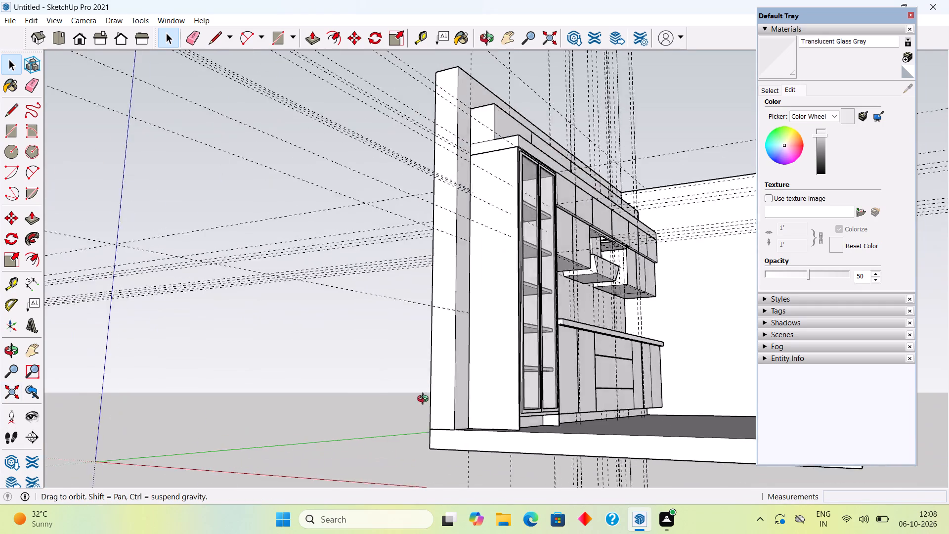
{"action": "middle_click_drag", "start_coordinate": [425, 400], "coordinate": [337, 457]}
{"action": "middle_click_drag", "start_coordinate": [534, 374], "coordinate": [340, 403]}
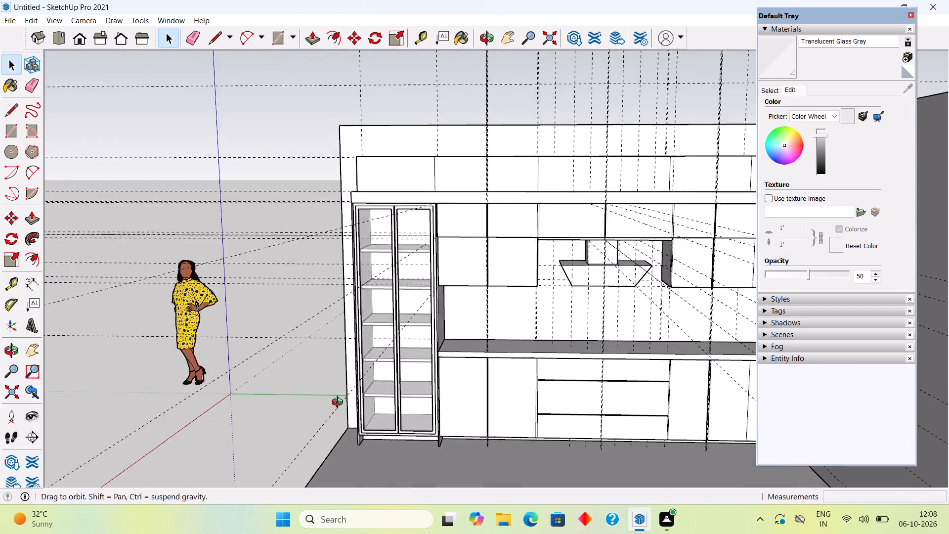
{"action": "middle_click_drag", "start_coordinate": [340, 403], "coordinate": [385, 327]}
{"action": "scroll", "coordinate": [617, 357], "scroll_direction": "up", "scroll_amount": 5}
{"action": "scroll", "coordinate": [617, 357], "scroll_direction": "down", "scroll_amount": 3}
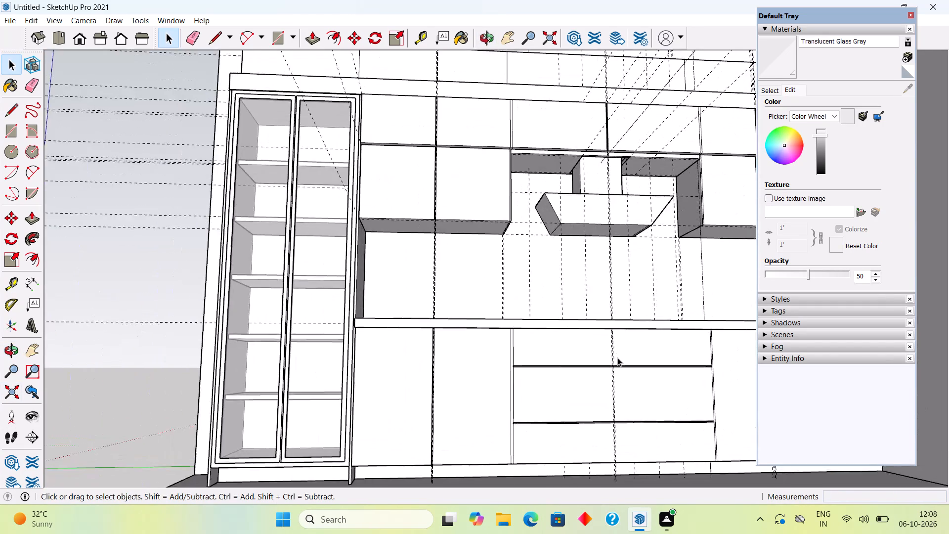
{"action": "scroll", "coordinate": [617, 357], "scroll_direction": "down", "scroll_amount": 7}
{"action": "scroll", "coordinate": [748, 309], "scroll_direction": "down", "scroll_amount": 3}
{"action": "scroll", "coordinate": [743, 306], "scroll_direction": "up", "scroll_amount": 4}
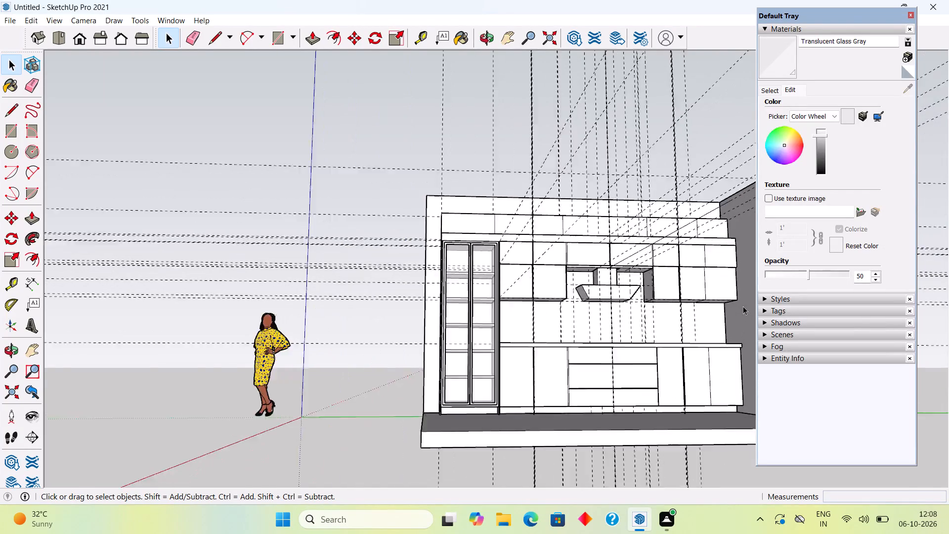
{"action": "scroll", "coordinate": [743, 306], "scroll_direction": "up", "scroll_amount": 5}
{"action": "middle_click_drag", "start_coordinate": [743, 306], "coordinate": [604, 368]}
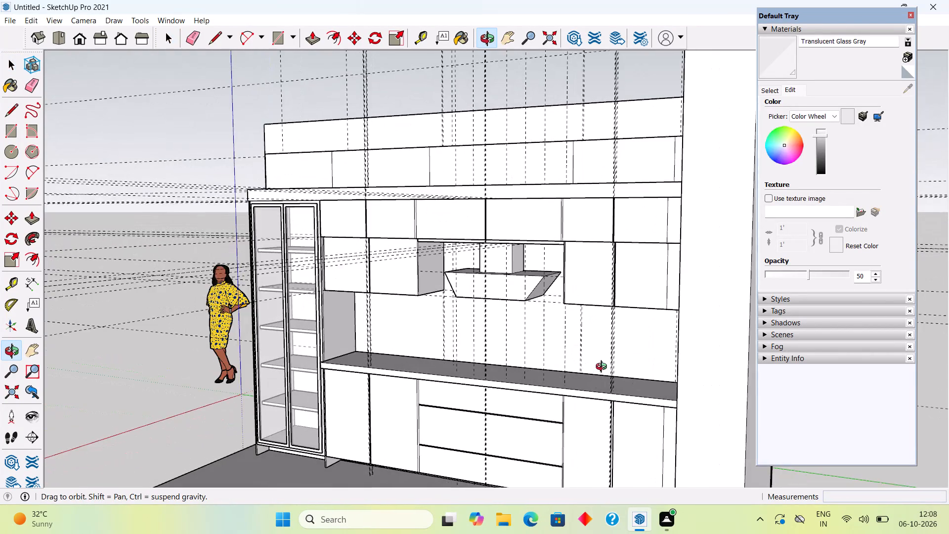
{"action": "middle_click_drag", "start_coordinate": [604, 368], "coordinate": [612, 365]}
Push the front face of the thin strip above the range hood inward by 0.3" within its group.
{"action": "scroll", "coordinate": [615, 362], "scroll_direction": "up", "scroll_amount": 1}
{"action": "scroll", "coordinate": [518, 321], "scroll_direction": "up", "scroll_amount": 5}
{"action": "scroll", "coordinate": [484, 278], "scroll_direction": "up", "scroll_amount": 4}
{"action": "middle_click_drag", "start_coordinate": [488, 274], "coordinate": [610, 366]}
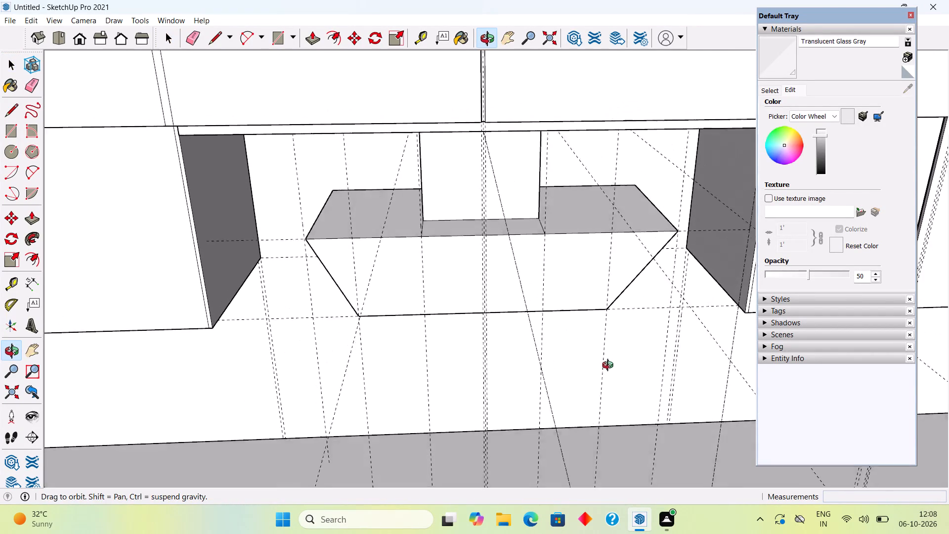
{"action": "middle_click_drag", "start_coordinate": [610, 366], "coordinate": [580, 317]}
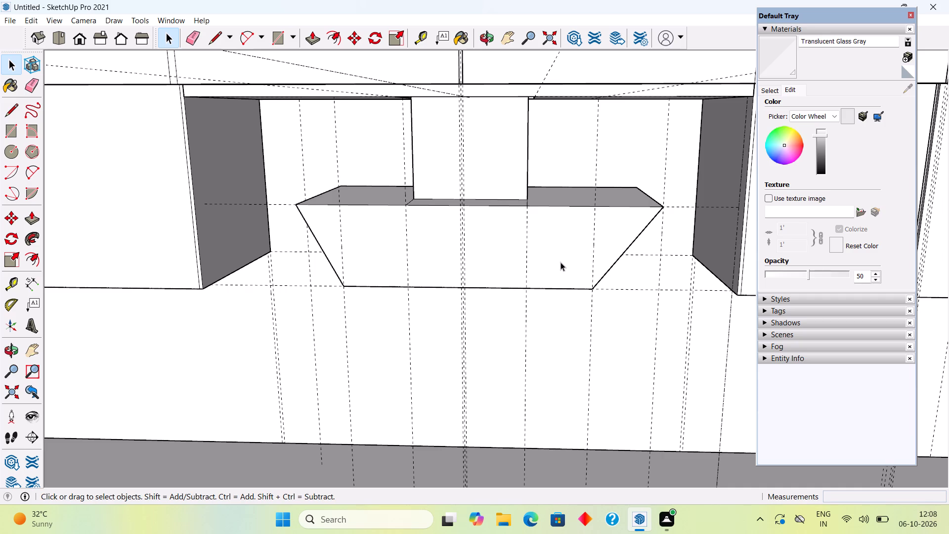
{"action": "scroll", "coordinate": [560, 267], "scroll_direction": "down", "scroll_amount": 7}
{"action": "scroll", "coordinate": [447, 213], "scroll_direction": "down", "scroll_amount": 4}
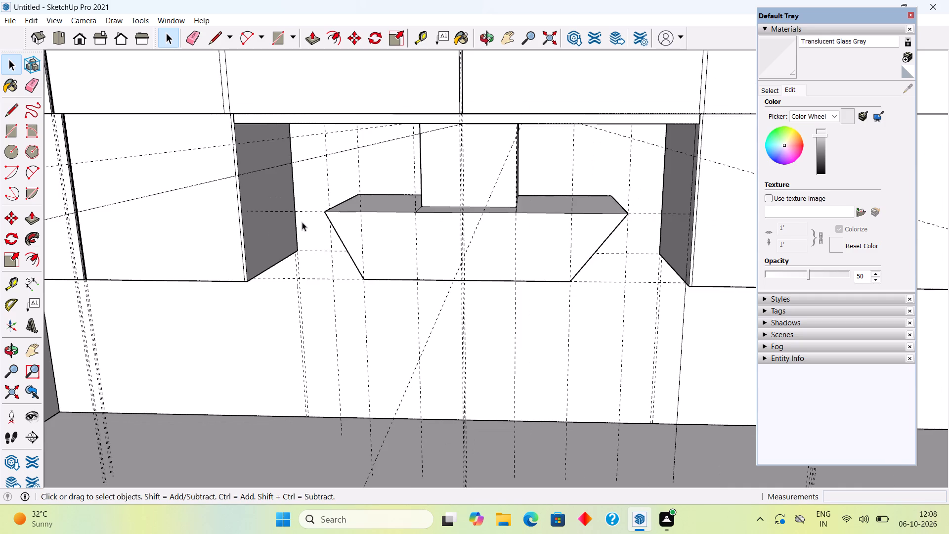
{"action": "middle_click_drag", "start_coordinate": [381, 137], "coordinate": [381, 148]}
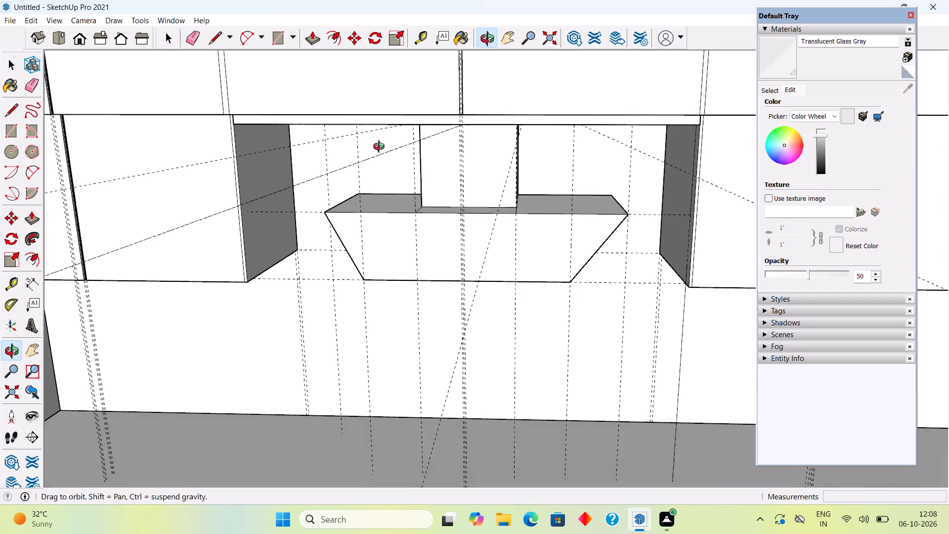
{"action": "middle_click_drag", "start_coordinate": [381, 148], "coordinate": [381, 169]}
{"action": "triple_click", "coordinate": [421, 130]}
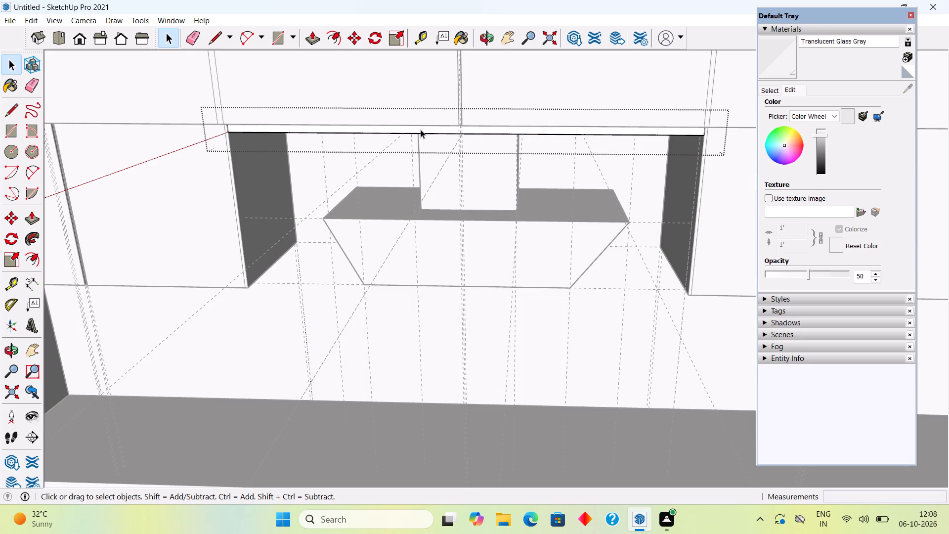
{"action": "key", "text": "p"}
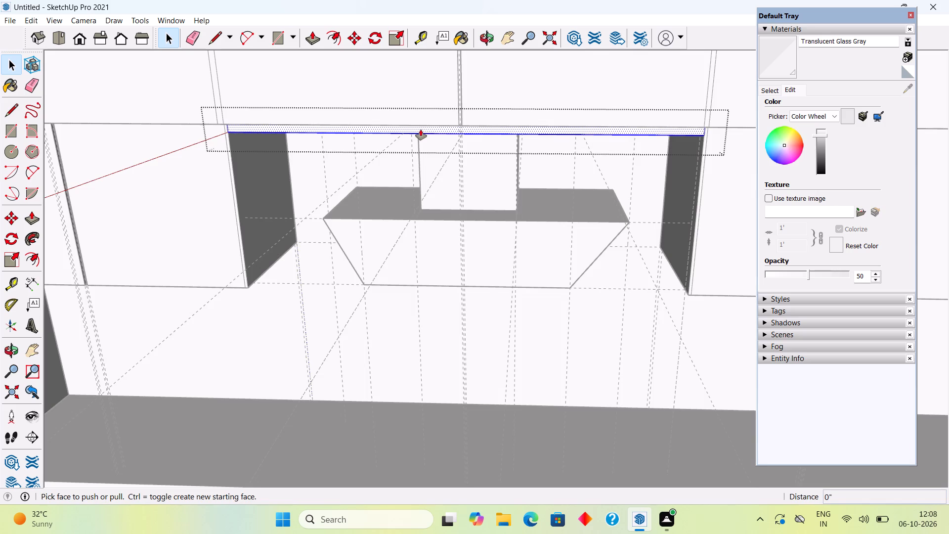
{"action": "left_click", "coordinate": [421, 126]}
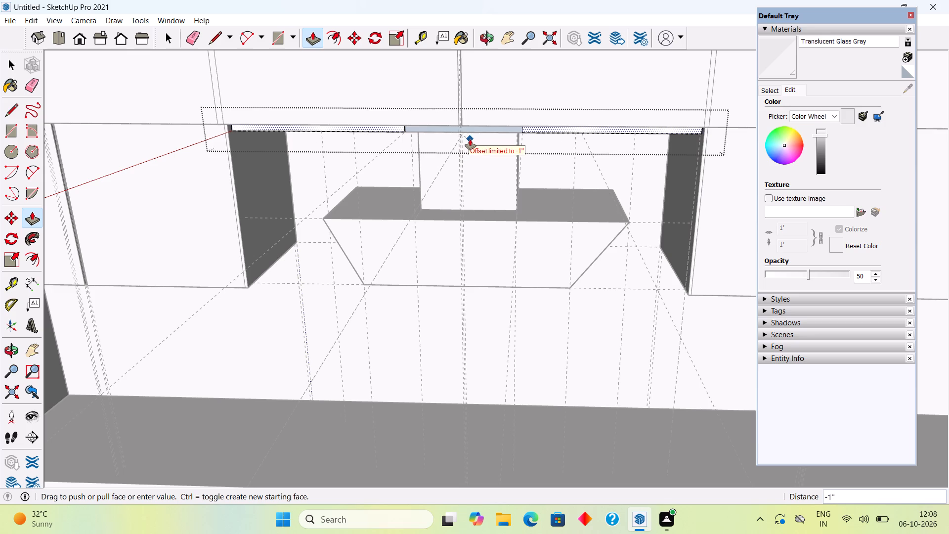
{"action": "type", "text": ".3\""}
{"action": "key", "text": "Return"}
{"action": "key", "text": "space"}
{"action": "scroll", "coordinate": [470, 139], "scroll_direction": "down", "scroll_amount": 3}
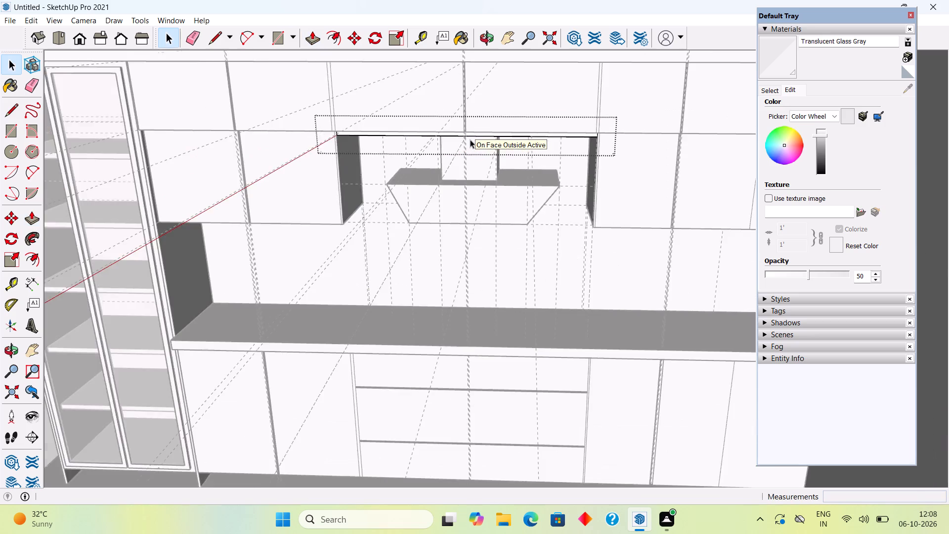
{"action": "scroll", "coordinate": [470, 139], "scroll_direction": "down", "scroll_amount": 9}
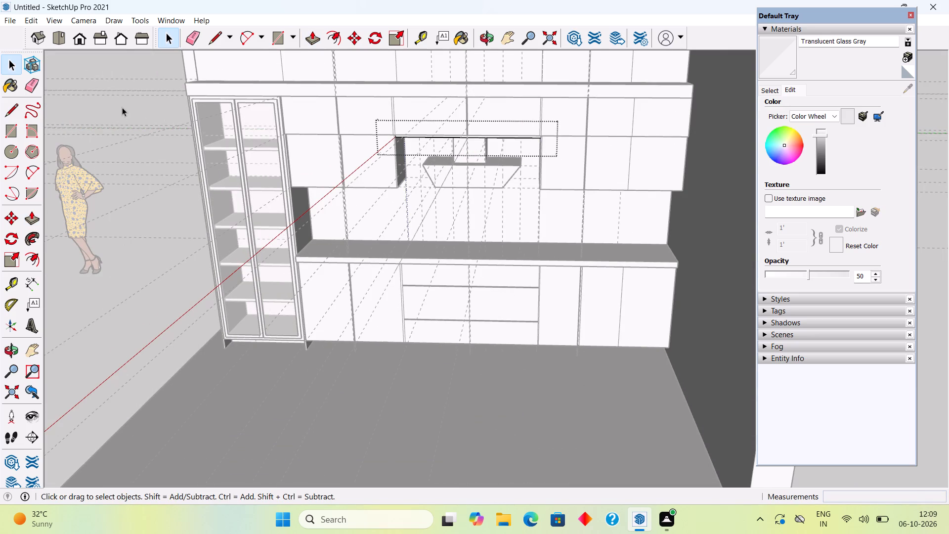
{"action": "left_click", "coordinate": [124, 103]}
Review the cabinet run, range hood recess and side wall from the front and above.
{"action": "middle_click_drag", "start_coordinate": [382, 271], "coordinate": [425, 160]}
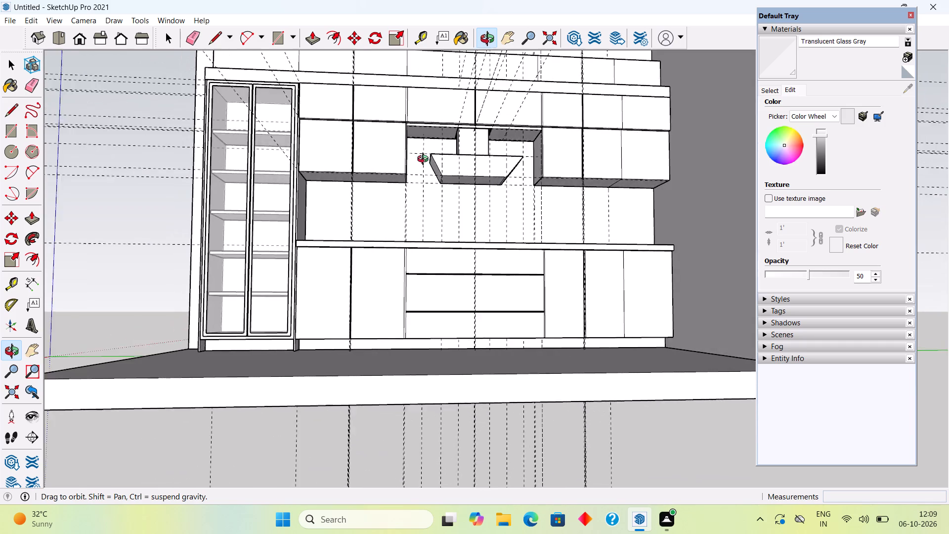
{"action": "middle_click_drag", "start_coordinate": [425, 160], "coordinate": [395, 198]}
{"action": "scroll", "coordinate": [395, 198], "scroll_direction": "down", "scroll_amount": 7}
{"action": "scroll", "coordinate": [535, 156], "scroll_direction": "up", "scroll_amount": 4}
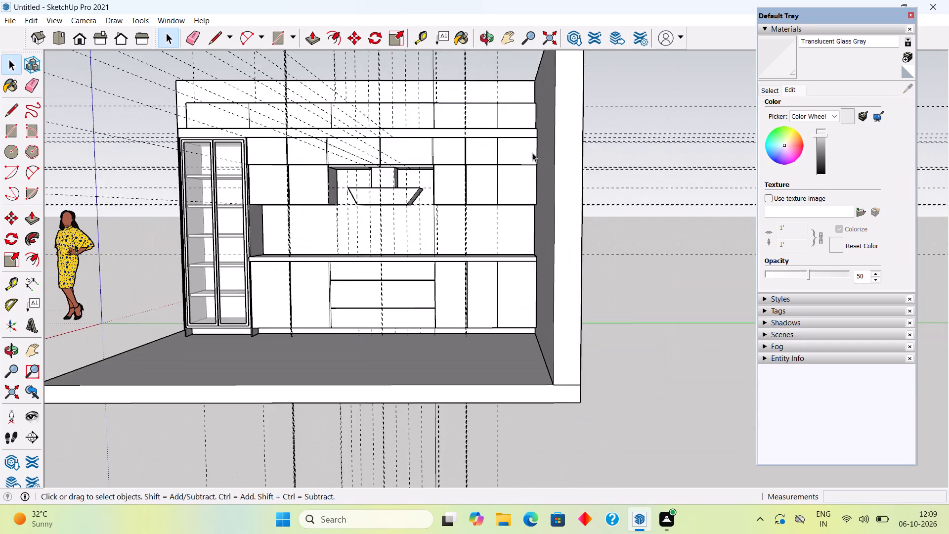
{"action": "scroll", "coordinate": [532, 152], "scroll_direction": "up", "scroll_amount": 4}
{"action": "middle_click_drag", "start_coordinate": [481, 177], "coordinate": [476, 295]}
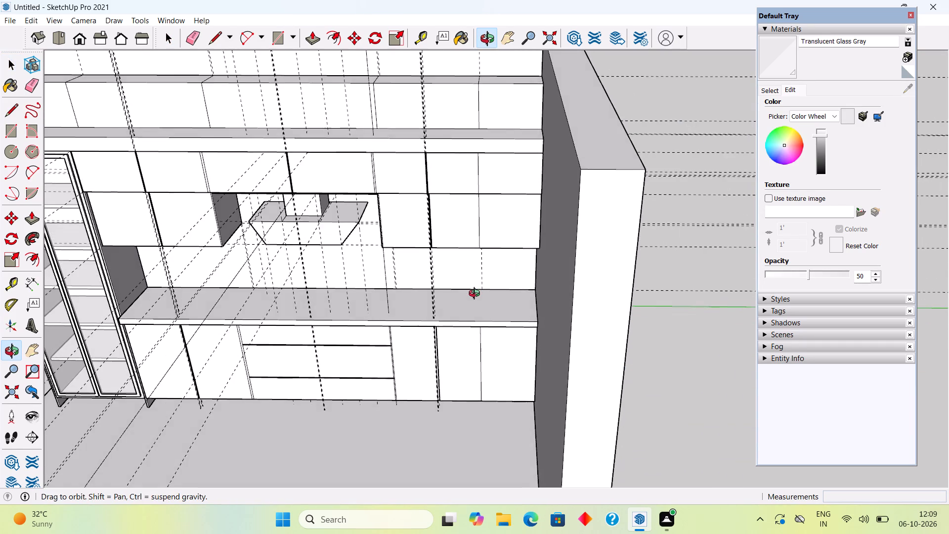
{"action": "middle_click_drag", "start_coordinate": [476, 295], "coordinate": [506, 232]}
{"action": "scroll", "coordinate": [506, 232], "scroll_direction": "down", "scroll_amount": 3}
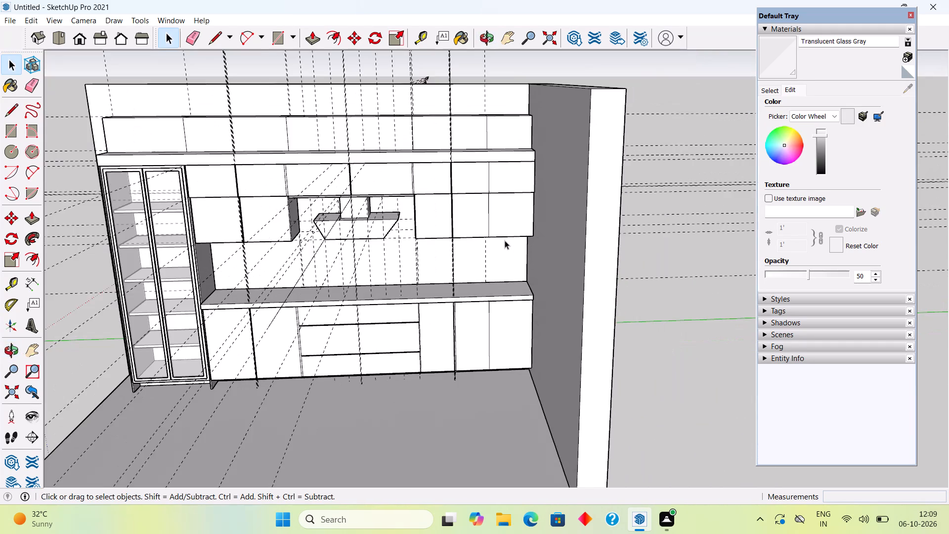
{"action": "scroll", "coordinate": [505, 240], "scroll_direction": "down", "scroll_amount": 4}
Delete all construction guides from the model.
{"action": "left_click", "coordinate": [616, 320]}
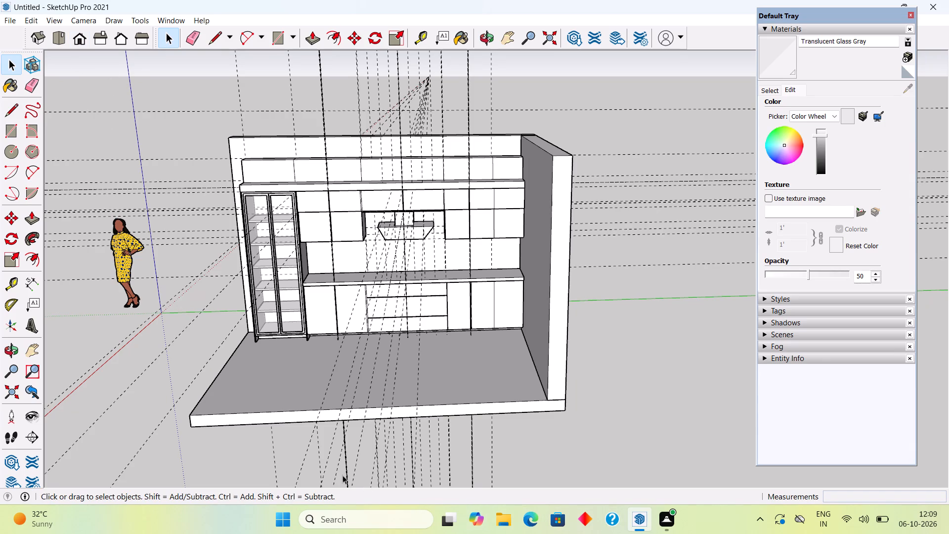
{"action": "left_click", "coordinate": [28, 20]}
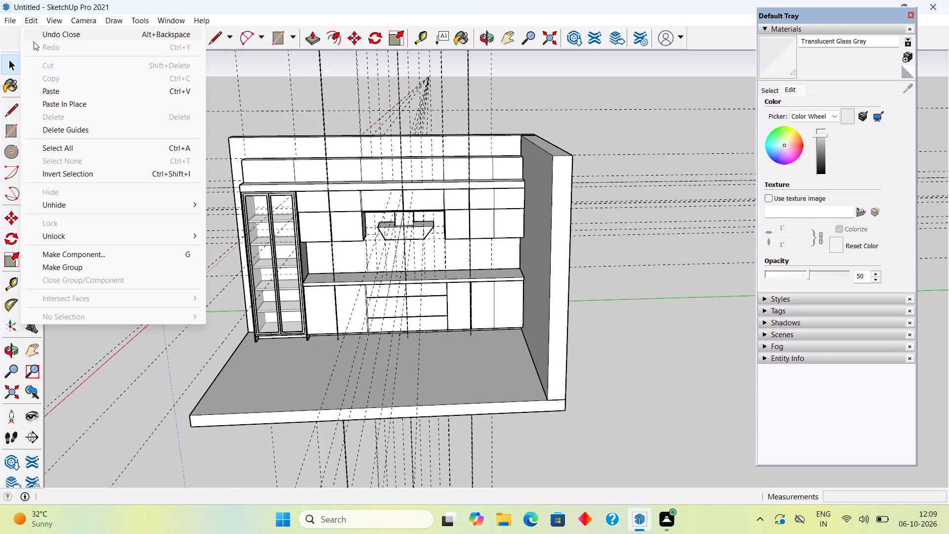
{"action": "left_click", "coordinate": [105, 128]}
Inspect the kitchen model from both sides, including the cabinets and the bare side wall.
{"action": "middle_click_drag", "start_coordinate": [502, 292], "coordinate": [610, 268]}
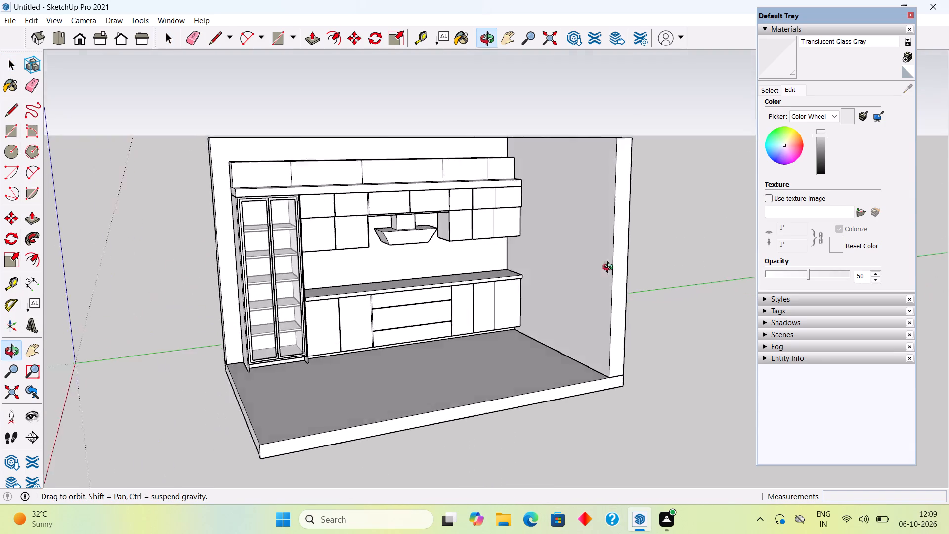
{"action": "middle_click_drag", "start_coordinate": [610, 268], "coordinate": [575, 280]}
{"action": "middle_click_drag", "start_coordinate": [502, 275], "coordinate": [584, 267]}
{"action": "scroll", "coordinate": [578, 263], "scroll_direction": "up", "scroll_amount": 5}
{"action": "middle_click_drag", "start_coordinate": [593, 278], "coordinate": [622, 258]}
{"action": "scroll", "coordinate": [525, 192], "scroll_direction": "up", "scroll_amount": 3}
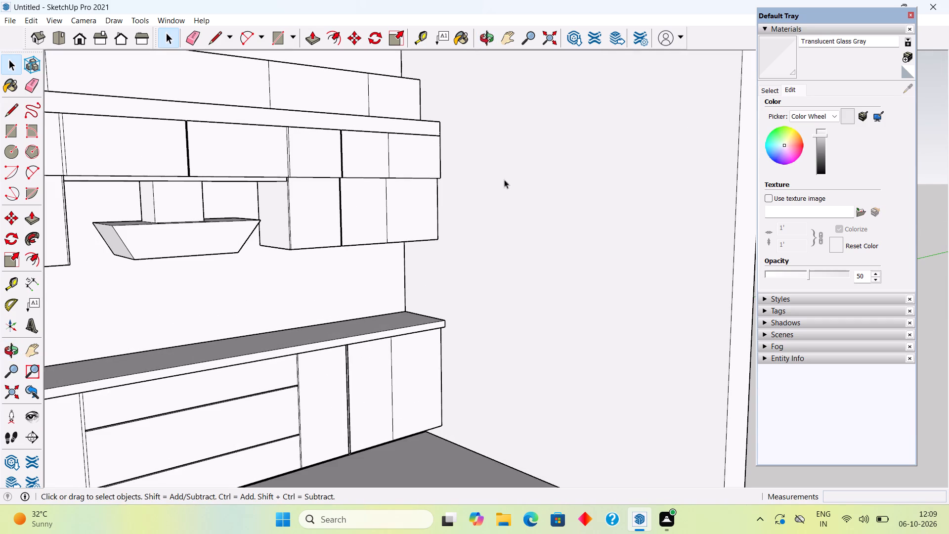
{"action": "middle_click_drag", "start_coordinate": [446, 144], "coordinate": [0, 0]}
{"action": "scroll", "coordinate": [0, 0], "scroll_direction": "down", "scroll_amount": 5}
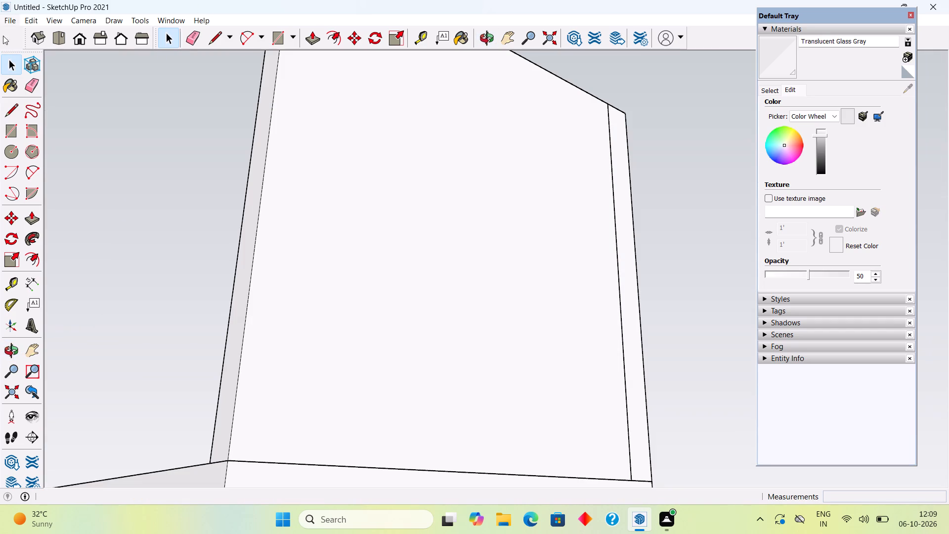
{"action": "scroll", "coordinate": [3, 36], "scroll_direction": "down", "scroll_amount": 2}
{"action": "middle_click_drag", "start_coordinate": [237, 221], "coordinate": [651, 236]}
{"action": "scroll", "coordinate": [630, 284], "scroll_direction": "up", "scroll_amount": 1}
{"action": "scroll", "coordinate": [619, 276], "scroll_direction": "down", "scroll_amount": 2}
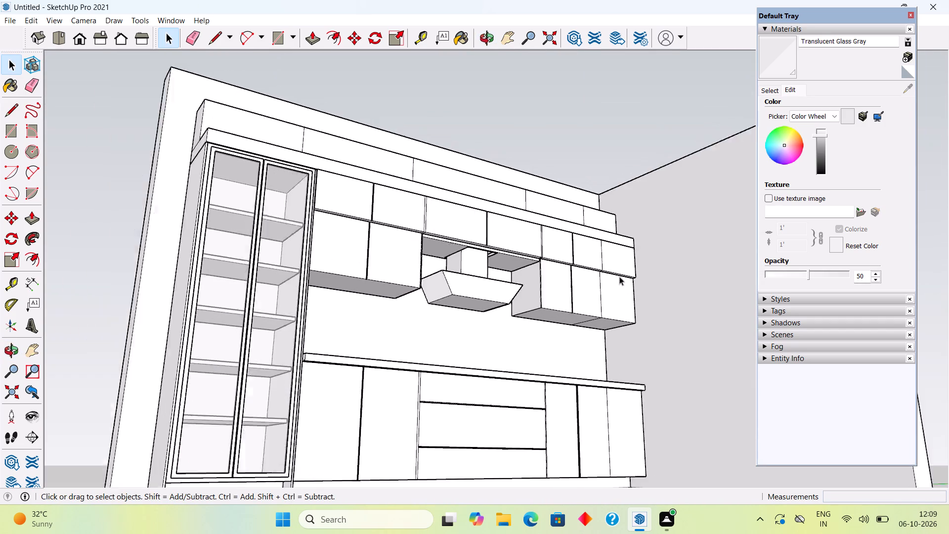
{"action": "scroll", "coordinate": [619, 276], "scroll_direction": "down", "scroll_amount": 5}
Place a guide on the bare side wall, parallel to its floor edge and level with the base cabinets' bottom corner.
{"action": "middle_click_drag", "start_coordinate": [593, 217], "coordinate": [624, 341]}
{"action": "scroll", "coordinate": [690, 348], "scroll_direction": "up", "scroll_amount": 4}
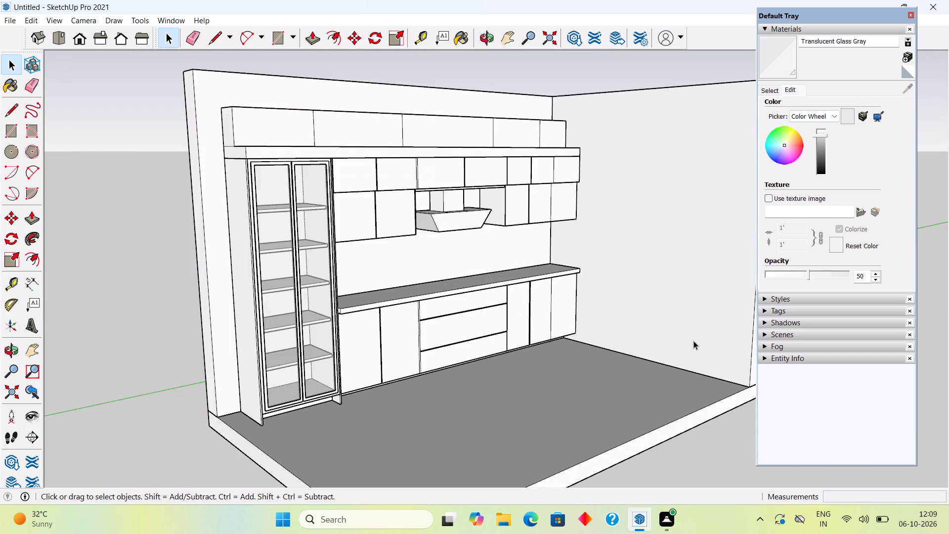
{"action": "scroll", "coordinate": [694, 342], "scroll_direction": "up", "scroll_amount": 5}
{"action": "middle_click_drag", "start_coordinate": [671, 371], "coordinate": [662, 312]}
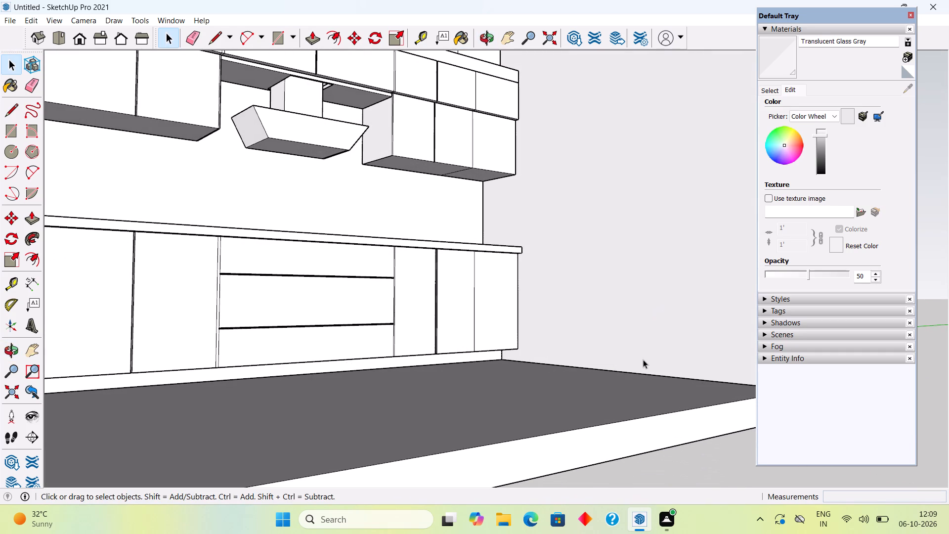
{"action": "key", "text": "t"}
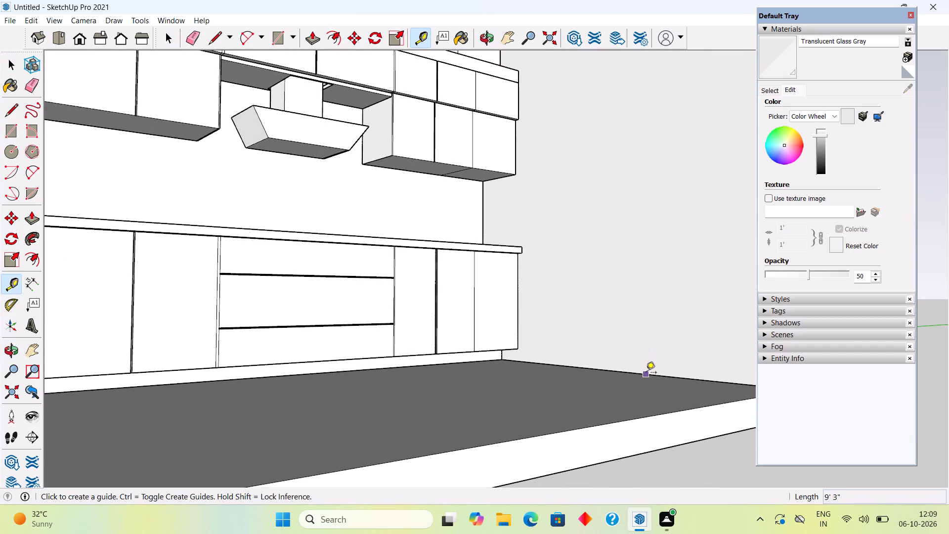
{"action": "left_click", "coordinate": [646, 373]}
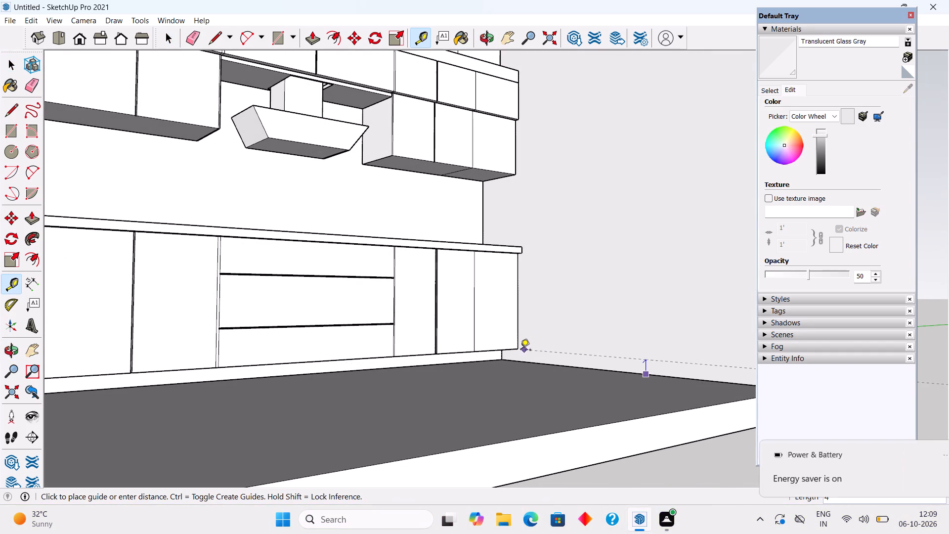
{"action": "left_click", "coordinate": [519, 351]}
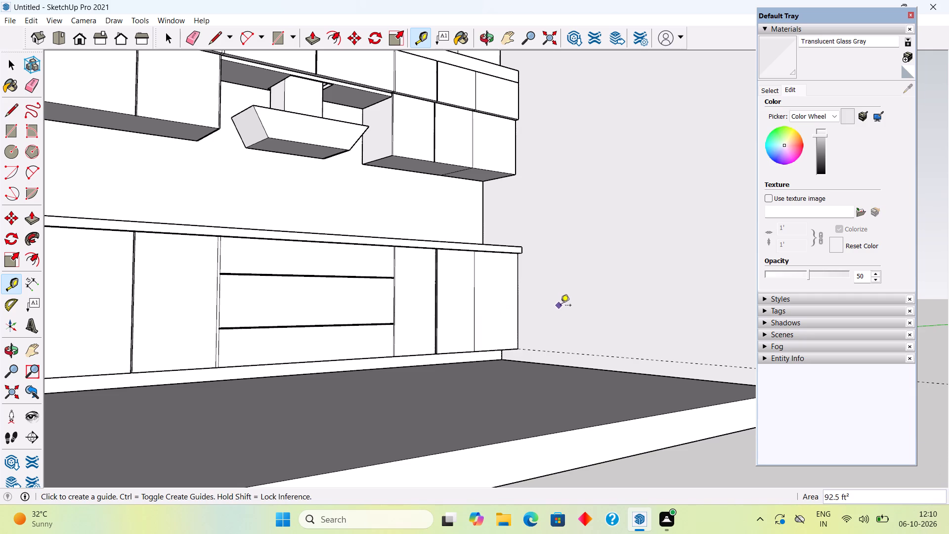
{"action": "scroll", "coordinate": [561, 306], "scroll_direction": "down", "scroll_amount": 5}
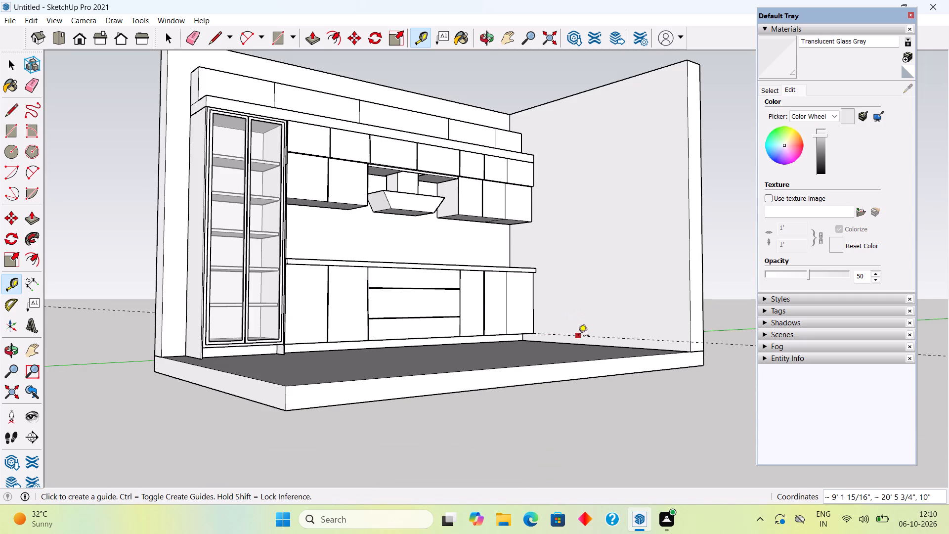
Place side-wall guides level with the countertop's underside, 2' 7" above the base guide, and with the countertop's top edge.
{"action": "left_click", "coordinate": [578, 336]}
{"action": "scroll", "coordinate": [531, 279], "scroll_direction": "up", "scroll_amount": 11}
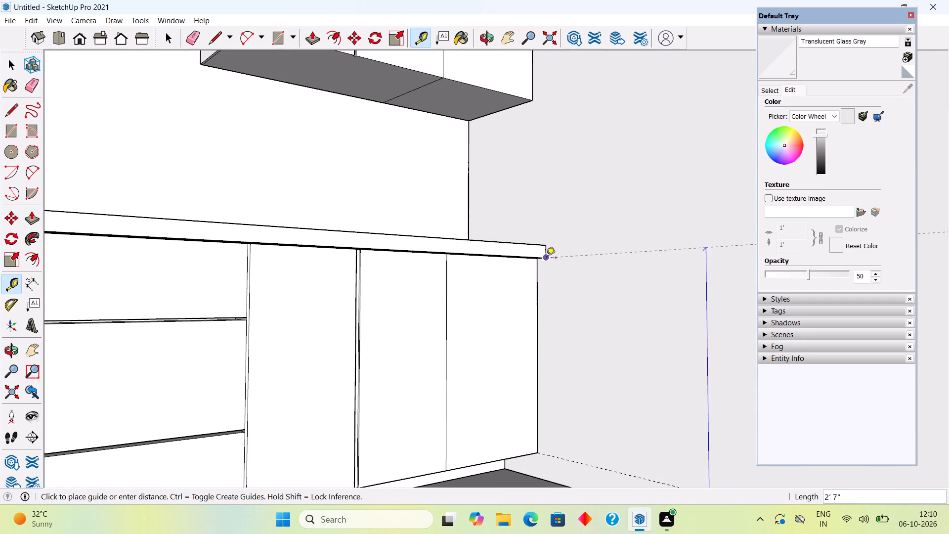
{"action": "left_click", "coordinate": [546, 259]}
{"action": "left_click", "coordinate": [565, 258]}
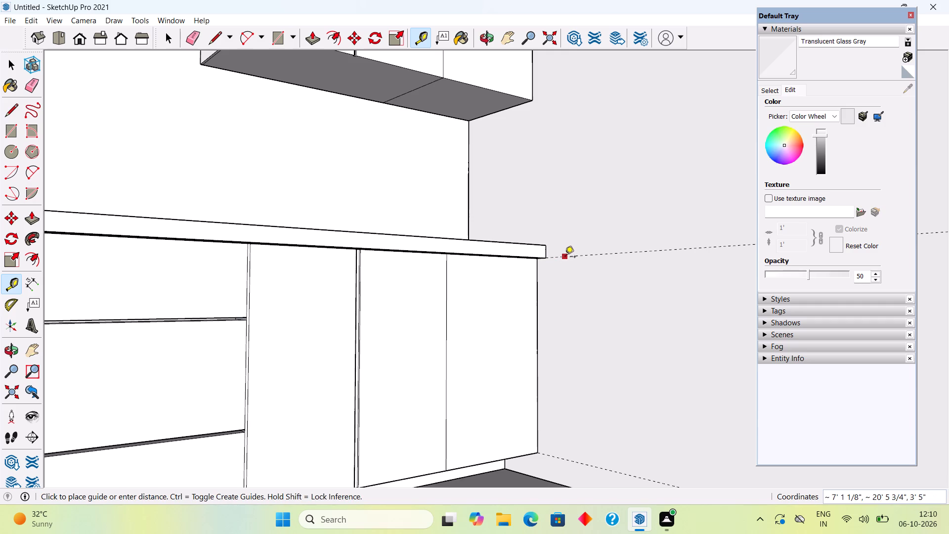
{"action": "left_click", "coordinate": [548, 245]}
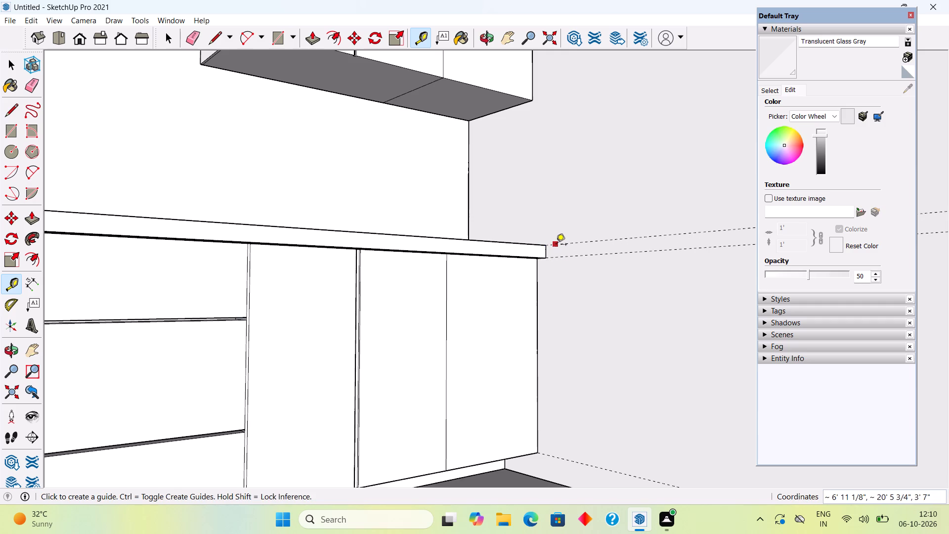
Place side-wall guides level with the lower wall cabinets' underside, 2' above the countertop guide, and with their top edge.
{"action": "left_click", "coordinate": [556, 245]}
{"action": "left_click", "coordinate": [528, 102]}
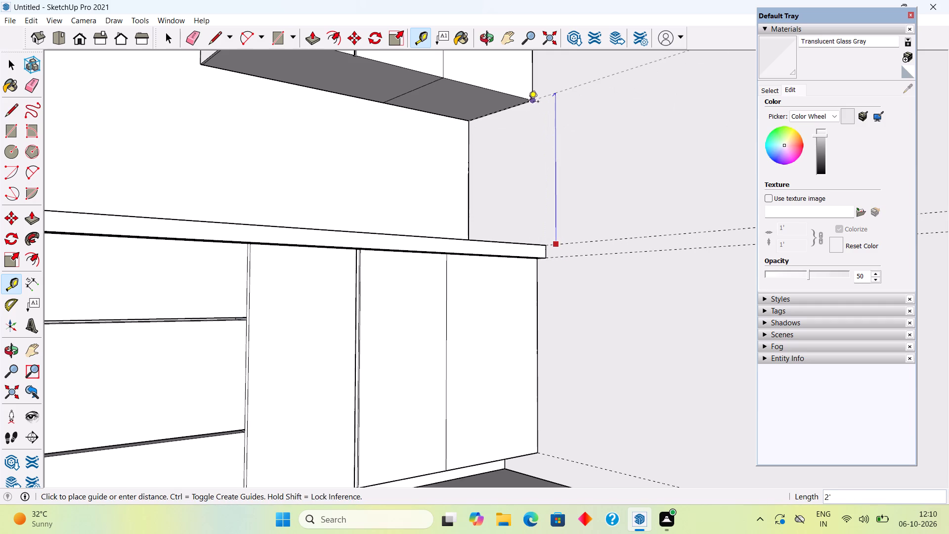
{"action": "scroll", "coordinate": [537, 131], "scroll_direction": "down", "scroll_amount": 11}
{"action": "scroll", "coordinate": [589, 71], "scroll_direction": "up", "scroll_amount": 10}
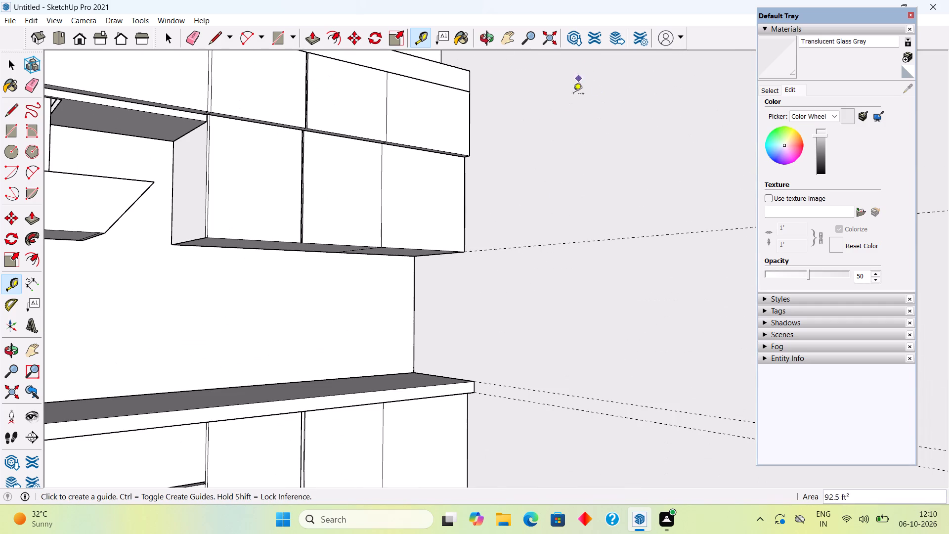
{"action": "left_click", "coordinate": [521, 246]}
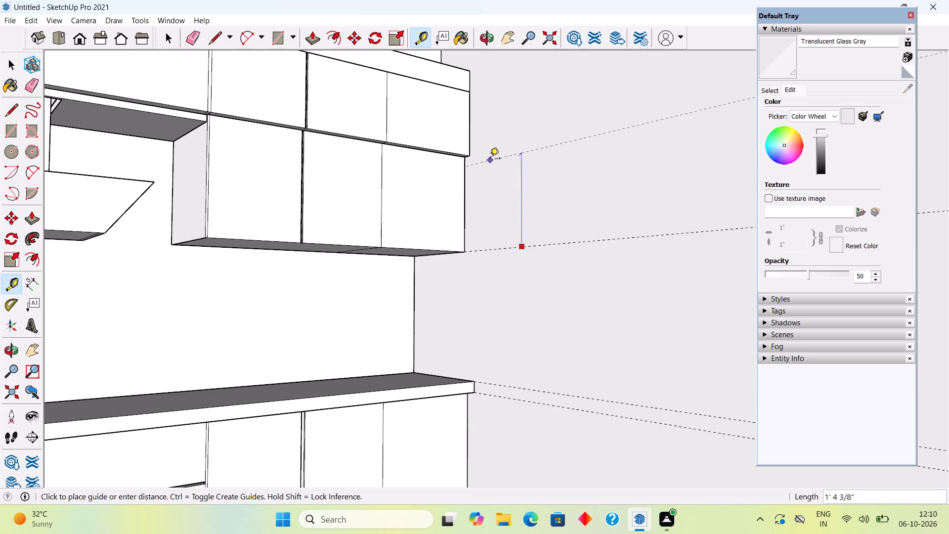
{"action": "left_click", "coordinate": [465, 154]}
Place side-wall guides level with the top of the upper wall cabinet row and with the top of the 4" band above it.
{"action": "left_click", "coordinate": [500, 151]}
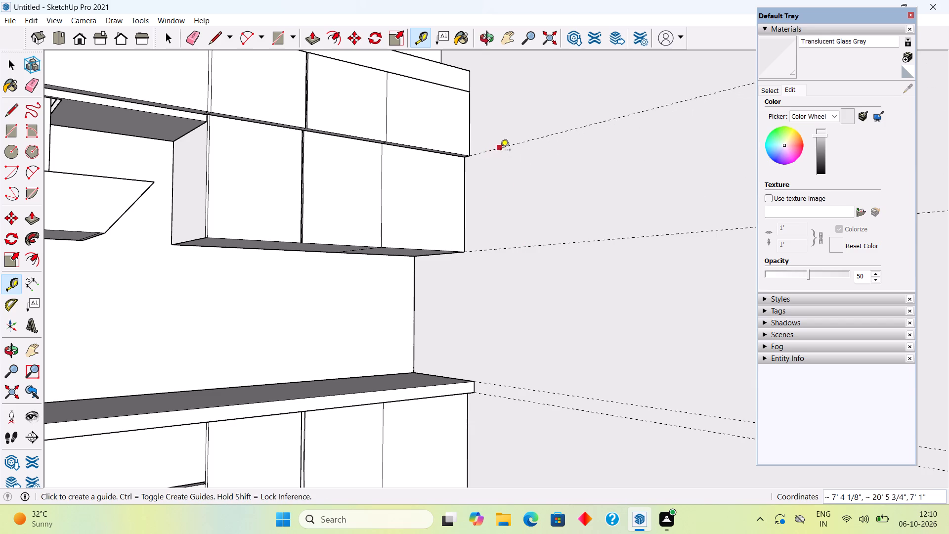
{"action": "left_click", "coordinate": [468, 93]}
{"action": "scroll", "coordinate": [471, 95], "scroll_direction": "down", "scroll_amount": 8}
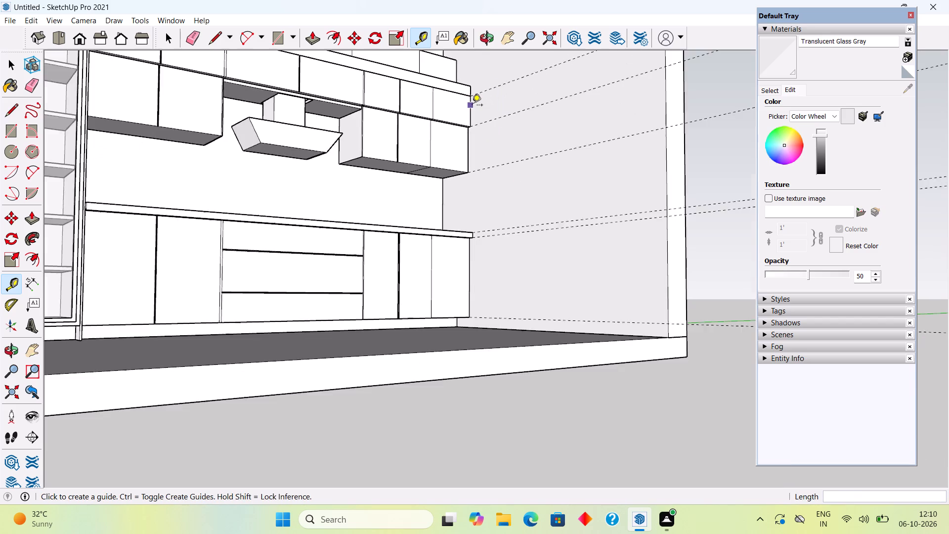
{"action": "scroll", "coordinate": [472, 106], "scroll_direction": "down", "scroll_amount": 8}
{"action": "scroll", "coordinate": [467, 63], "scroll_direction": "up", "scroll_amount": 16}
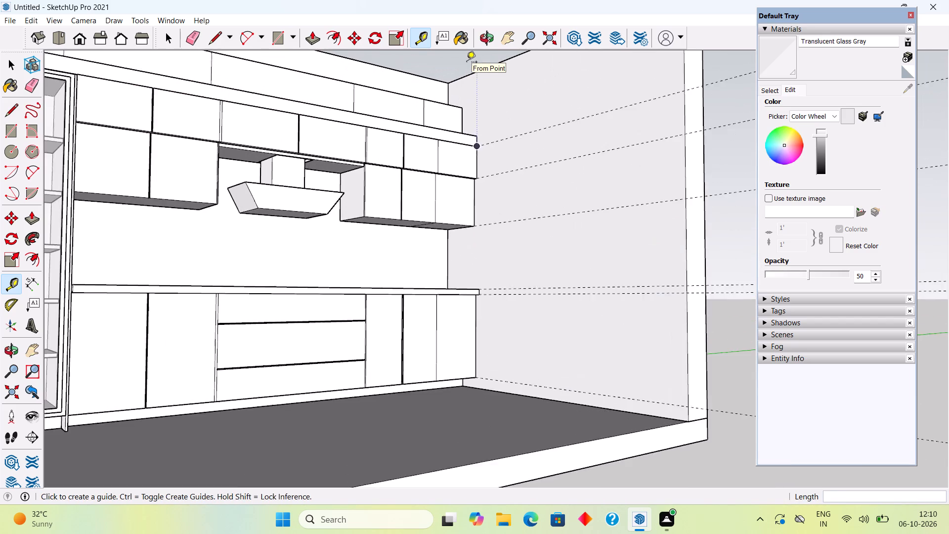
{"action": "scroll", "coordinate": [467, 63], "scroll_direction": "up", "scroll_amount": 6}
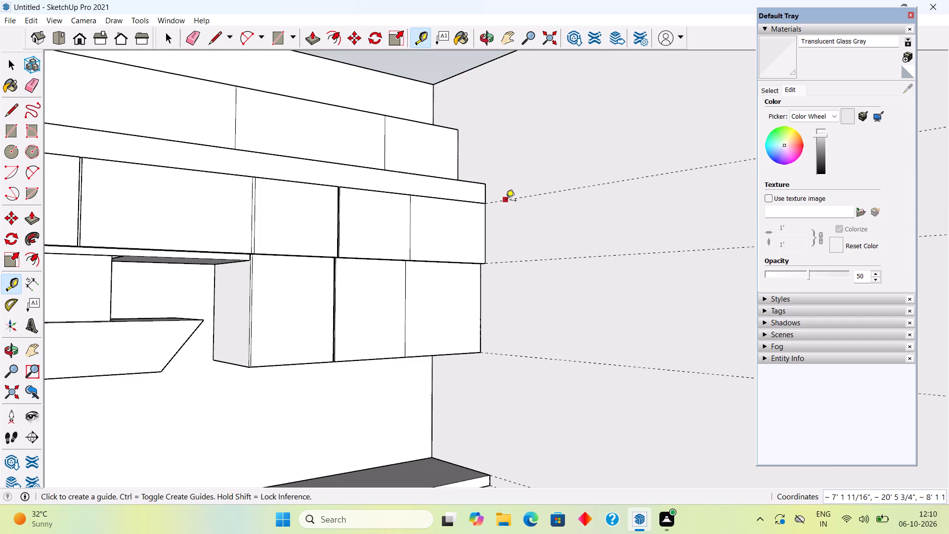
{"action": "left_click", "coordinate": [506, 200]}
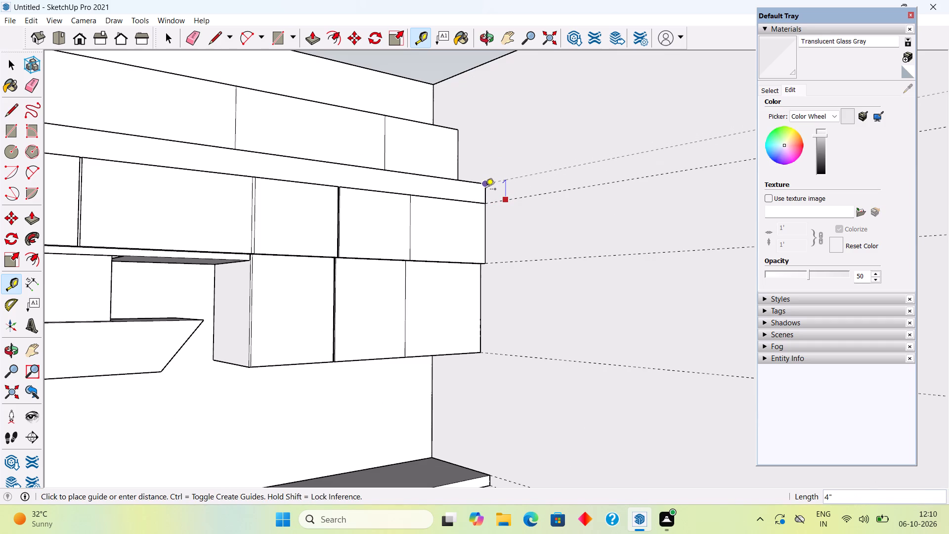
{"action": "left_click", "coordinate": [485, 190]}
Place a side-wall guide level with the top corner of the uppermost loft cabinets.
{"action": "middle_click_drag", "start_coordinate": [528, 163], "coordinate": [538, 286]}
{"action": "scroll", "coordinate": [534, 182], "scroll_direction": "up", "scroll_amount": 4}
{"action": "left_click", "coordinate": [526, 188]}
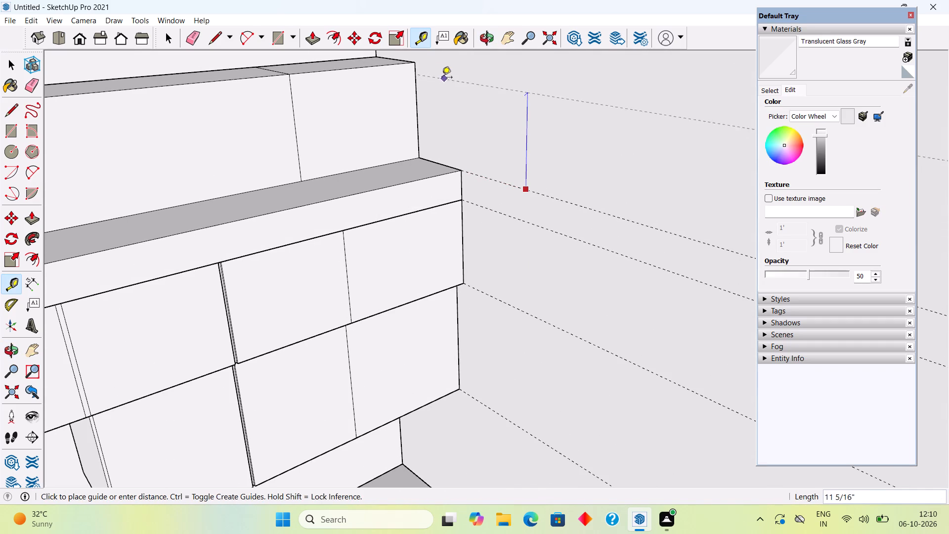
{"action": "left_click", "coordinate": [415, 67]}
{"action": "scroll", "coordinate": [456, 129], "scroll_direction": "down", "scroll_amount": 10}
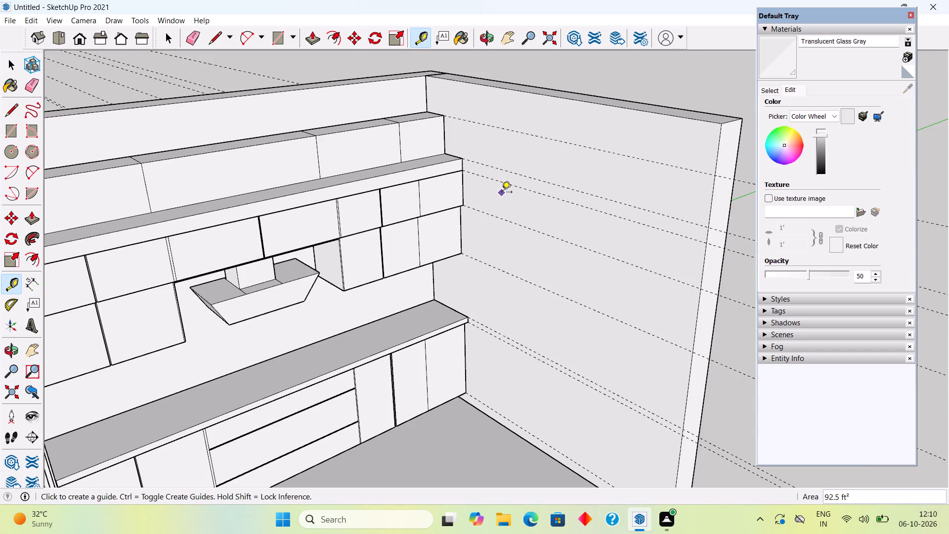
{"action": "key", "text": "space"}
Examine the whole kitchen and the side-wall guides from above and from the front.
{"action": "scroll", "coordinate": [502, 311], "scroll_direction": "down", "scroll_amount": 4}
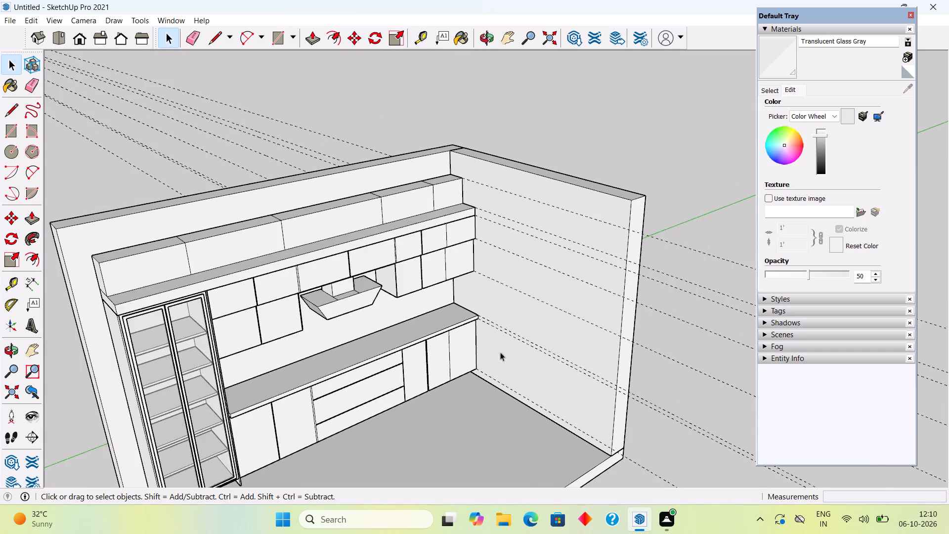
{"action": "scroll", "coordinate": [500, 387], "scroll_direction": "down", "scroll_amount": 3}
{"action": "scroll", "coordinate": [434, 272], "scroll_direction": "down", "scroll_amount": 5}
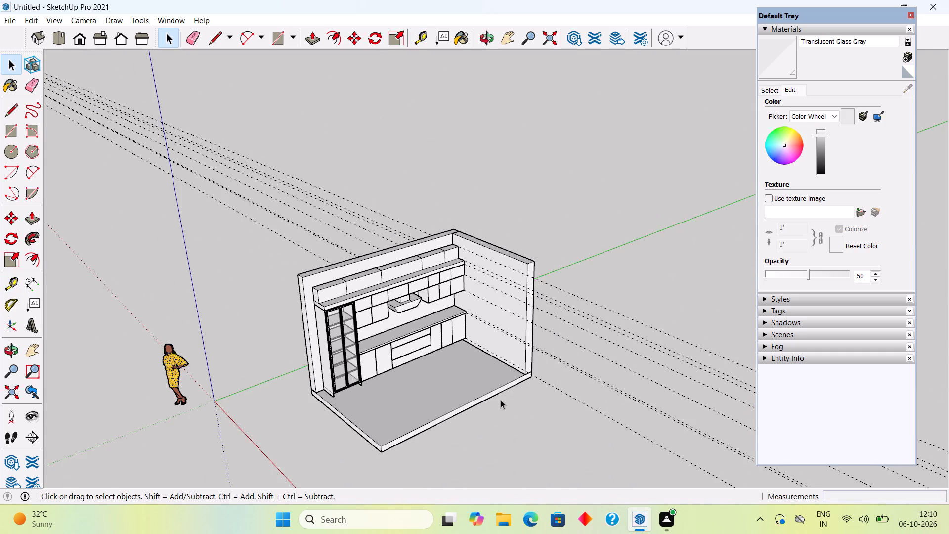
{"action": "scroll", "coordinate": [501, 400], "scroll_direction": "up", "scroll_amount": 11}
{"action": "scroll", "coordinate": [502, 400], "scroll_direction": "down", "scroll_amount": 3}
{"action": "middle_click_drag", "start_coordinate": [501, 403], "coordinate": [446, 341]}
{"action": "scroll", "coordinate": [446, 341], "scroll_direction": "up", "scroll_amount": 2}
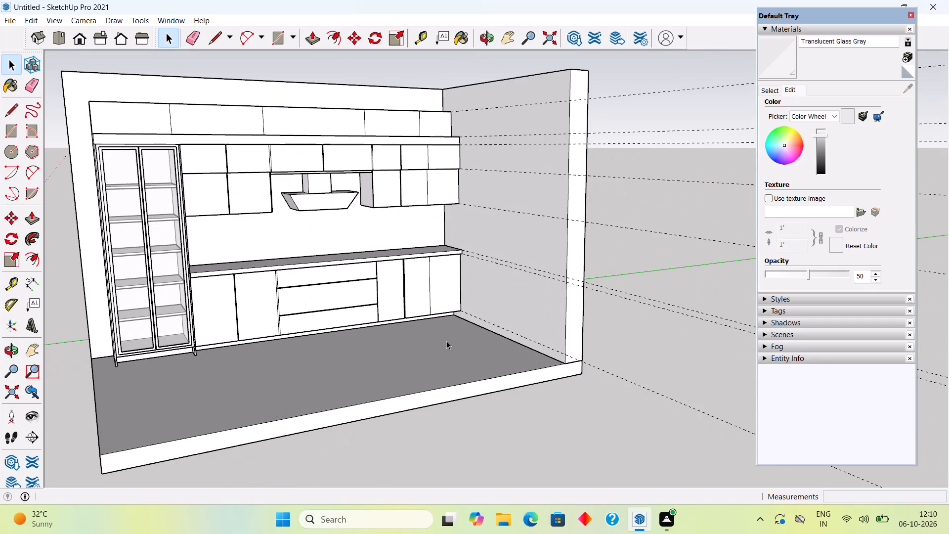
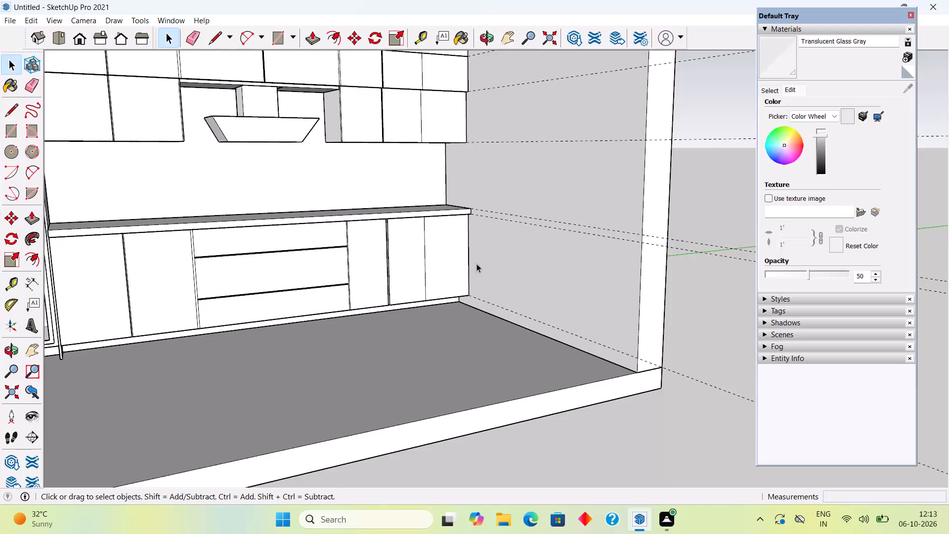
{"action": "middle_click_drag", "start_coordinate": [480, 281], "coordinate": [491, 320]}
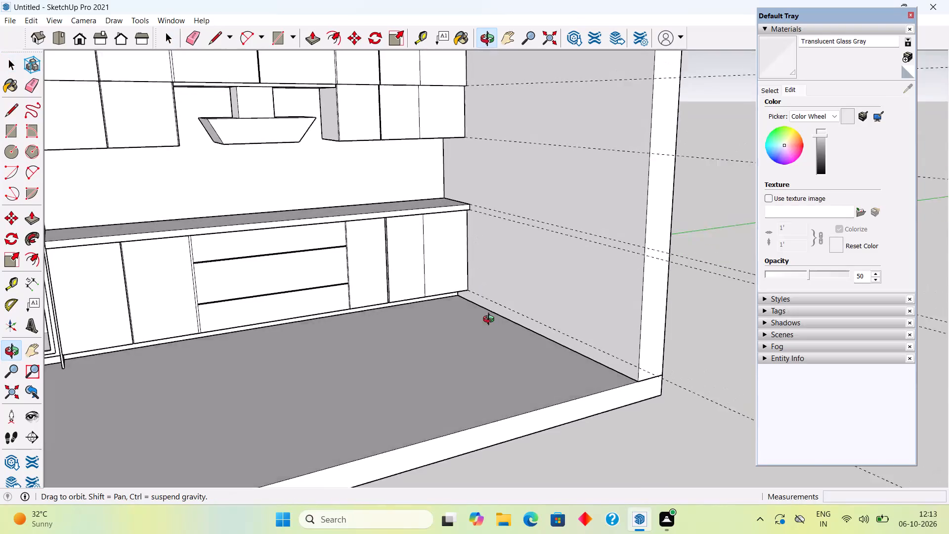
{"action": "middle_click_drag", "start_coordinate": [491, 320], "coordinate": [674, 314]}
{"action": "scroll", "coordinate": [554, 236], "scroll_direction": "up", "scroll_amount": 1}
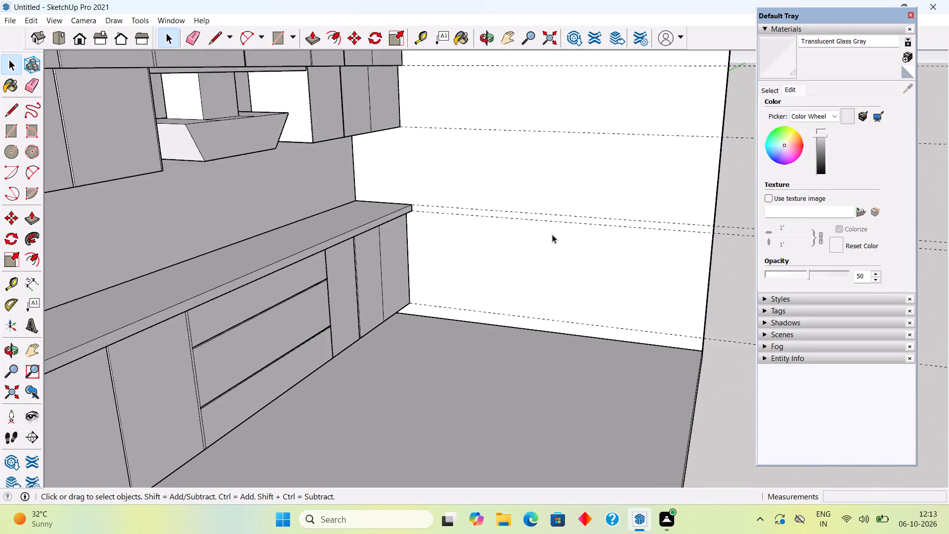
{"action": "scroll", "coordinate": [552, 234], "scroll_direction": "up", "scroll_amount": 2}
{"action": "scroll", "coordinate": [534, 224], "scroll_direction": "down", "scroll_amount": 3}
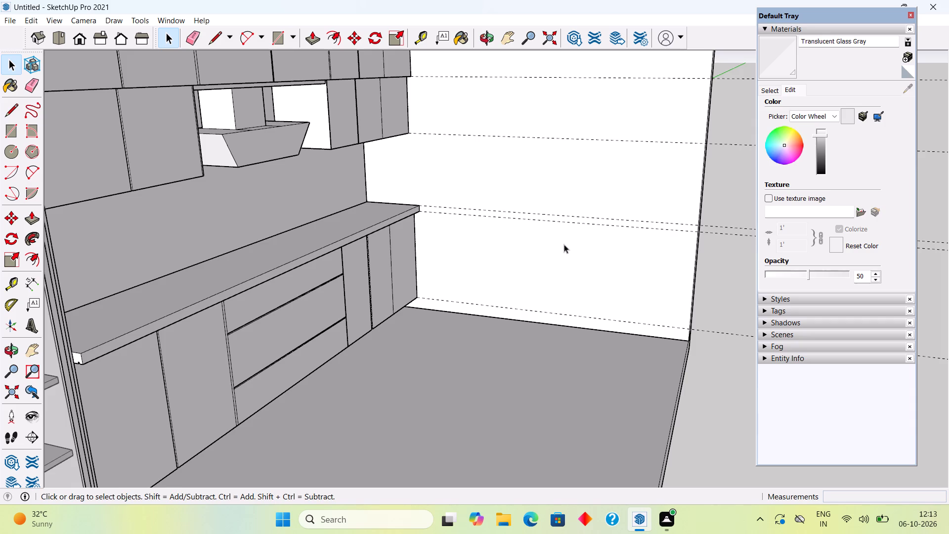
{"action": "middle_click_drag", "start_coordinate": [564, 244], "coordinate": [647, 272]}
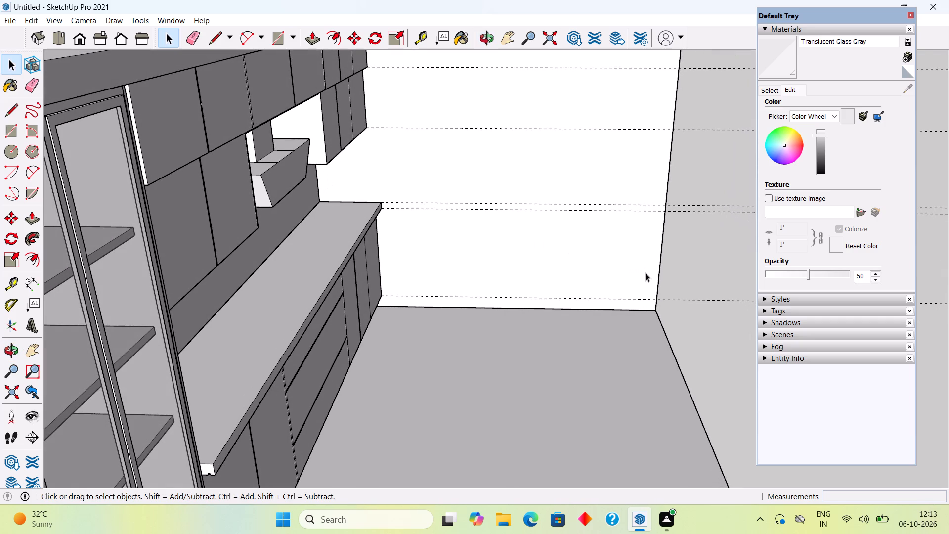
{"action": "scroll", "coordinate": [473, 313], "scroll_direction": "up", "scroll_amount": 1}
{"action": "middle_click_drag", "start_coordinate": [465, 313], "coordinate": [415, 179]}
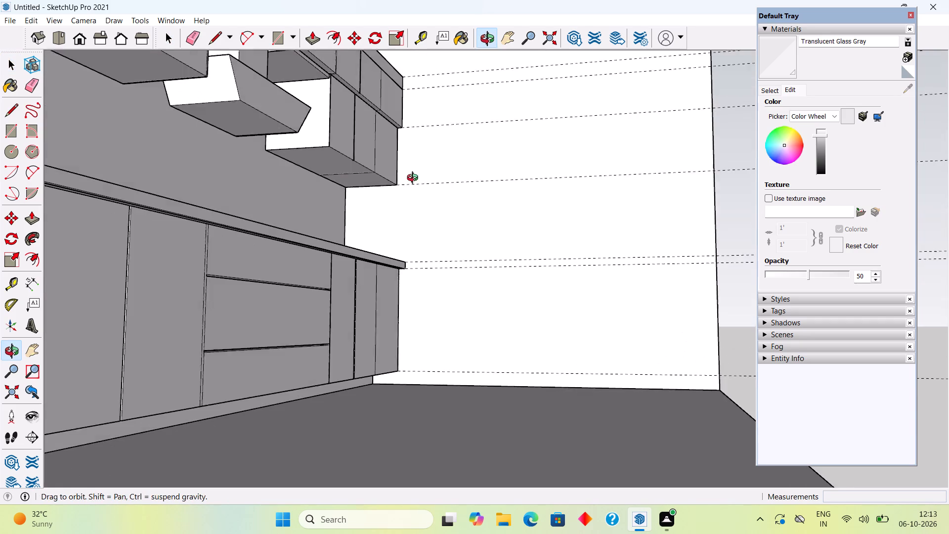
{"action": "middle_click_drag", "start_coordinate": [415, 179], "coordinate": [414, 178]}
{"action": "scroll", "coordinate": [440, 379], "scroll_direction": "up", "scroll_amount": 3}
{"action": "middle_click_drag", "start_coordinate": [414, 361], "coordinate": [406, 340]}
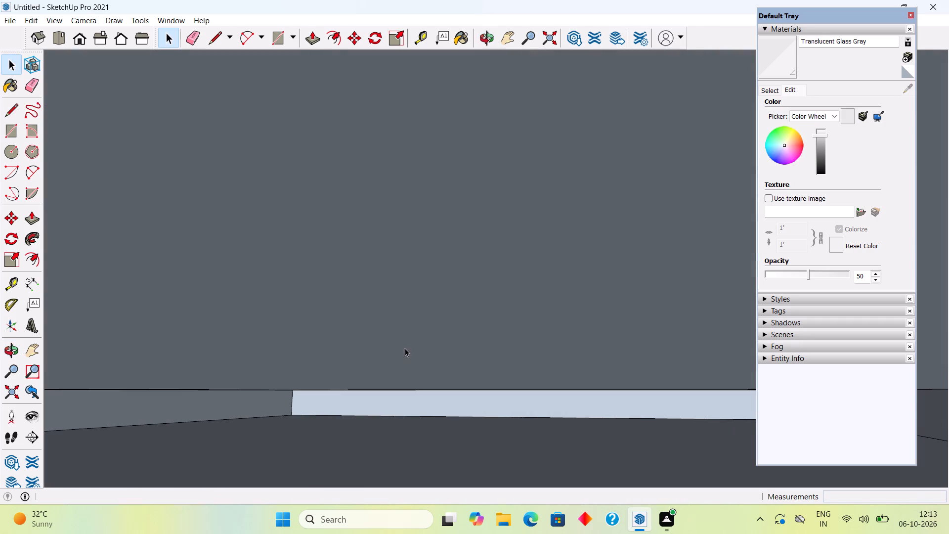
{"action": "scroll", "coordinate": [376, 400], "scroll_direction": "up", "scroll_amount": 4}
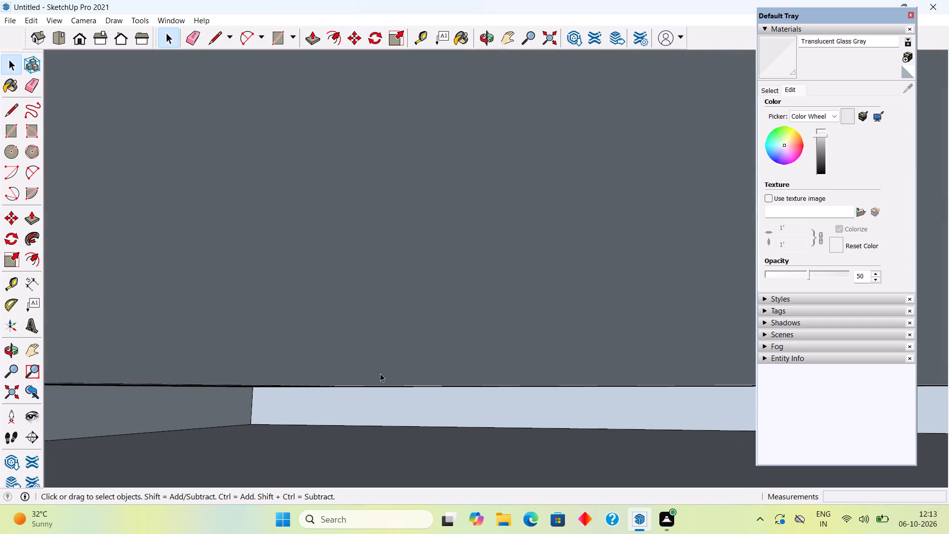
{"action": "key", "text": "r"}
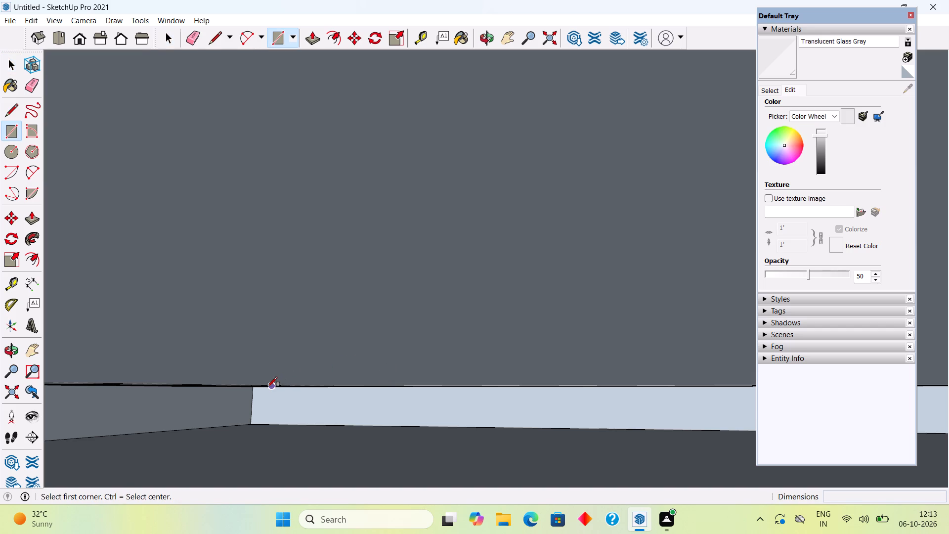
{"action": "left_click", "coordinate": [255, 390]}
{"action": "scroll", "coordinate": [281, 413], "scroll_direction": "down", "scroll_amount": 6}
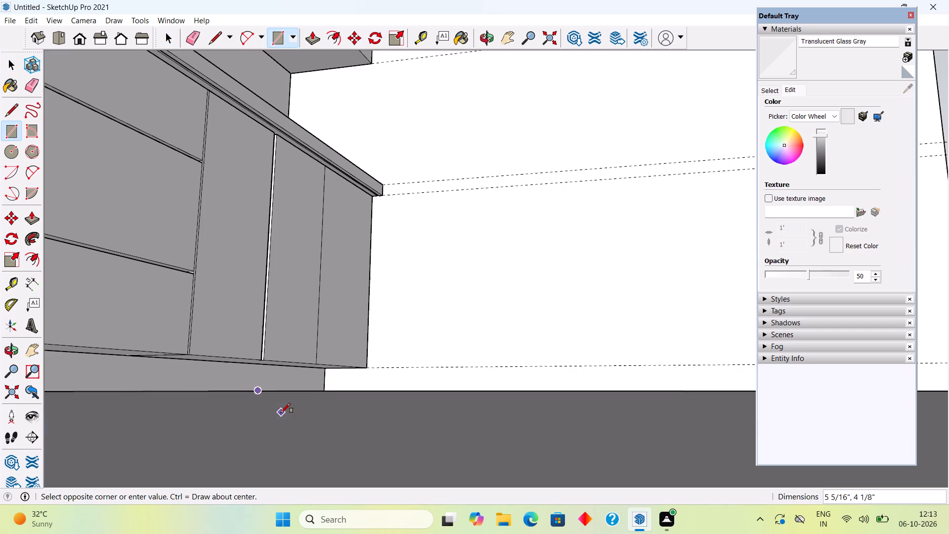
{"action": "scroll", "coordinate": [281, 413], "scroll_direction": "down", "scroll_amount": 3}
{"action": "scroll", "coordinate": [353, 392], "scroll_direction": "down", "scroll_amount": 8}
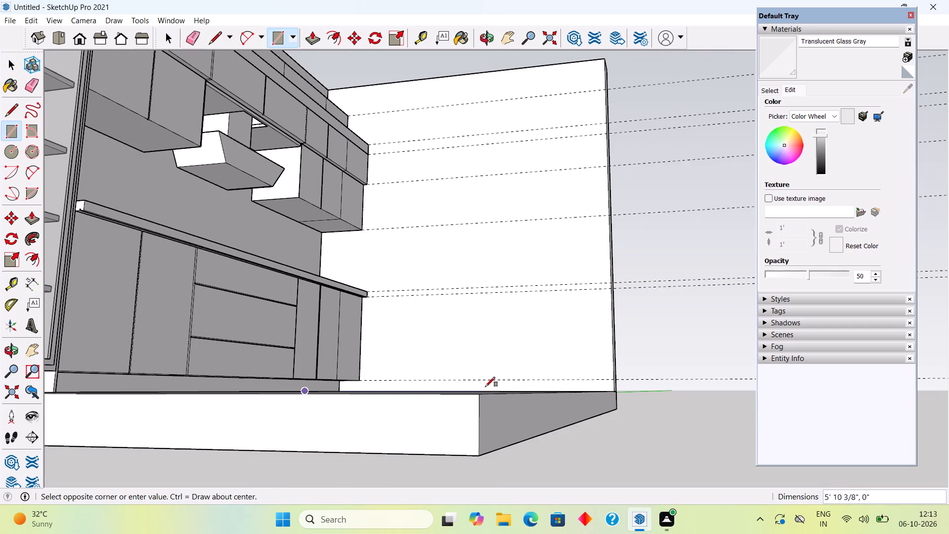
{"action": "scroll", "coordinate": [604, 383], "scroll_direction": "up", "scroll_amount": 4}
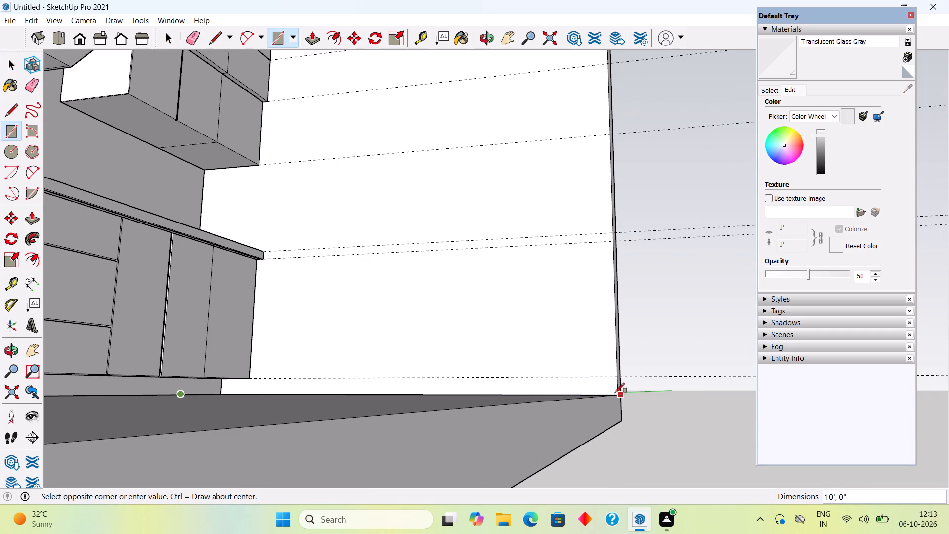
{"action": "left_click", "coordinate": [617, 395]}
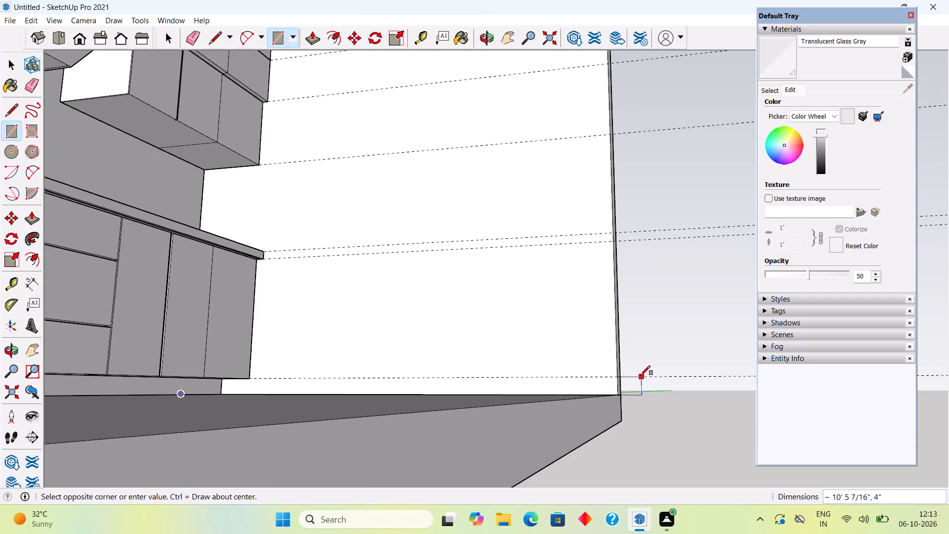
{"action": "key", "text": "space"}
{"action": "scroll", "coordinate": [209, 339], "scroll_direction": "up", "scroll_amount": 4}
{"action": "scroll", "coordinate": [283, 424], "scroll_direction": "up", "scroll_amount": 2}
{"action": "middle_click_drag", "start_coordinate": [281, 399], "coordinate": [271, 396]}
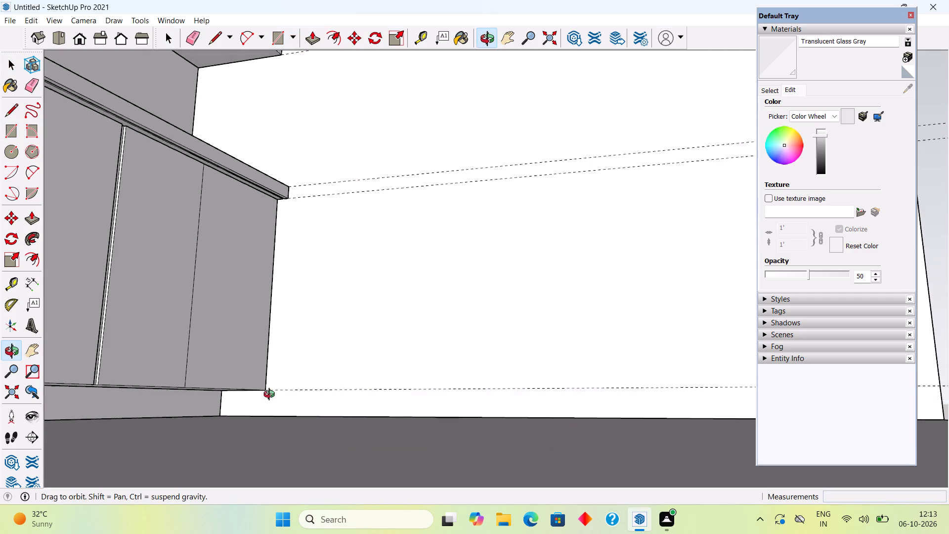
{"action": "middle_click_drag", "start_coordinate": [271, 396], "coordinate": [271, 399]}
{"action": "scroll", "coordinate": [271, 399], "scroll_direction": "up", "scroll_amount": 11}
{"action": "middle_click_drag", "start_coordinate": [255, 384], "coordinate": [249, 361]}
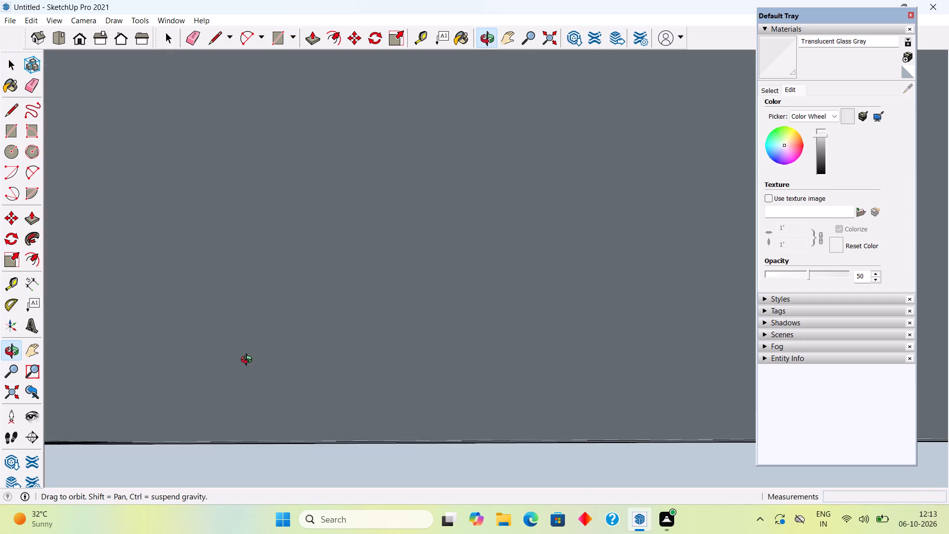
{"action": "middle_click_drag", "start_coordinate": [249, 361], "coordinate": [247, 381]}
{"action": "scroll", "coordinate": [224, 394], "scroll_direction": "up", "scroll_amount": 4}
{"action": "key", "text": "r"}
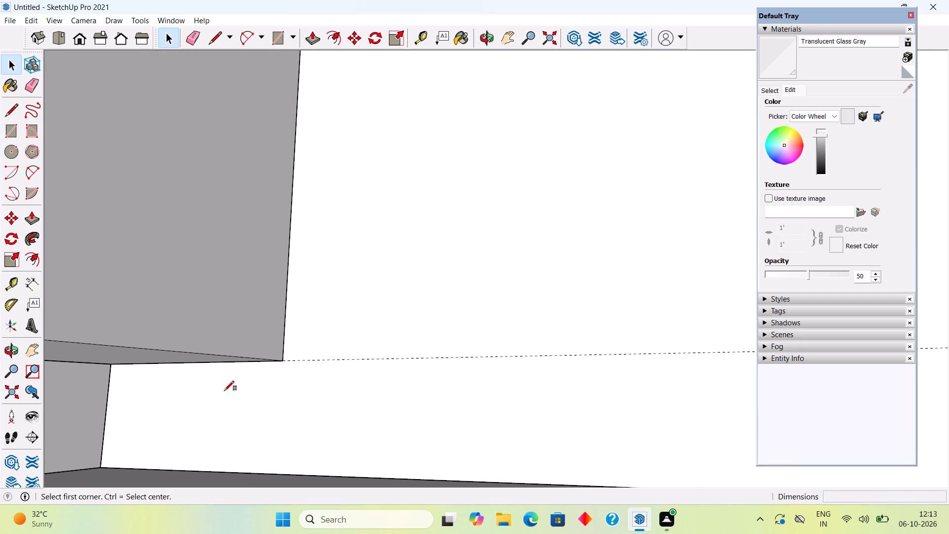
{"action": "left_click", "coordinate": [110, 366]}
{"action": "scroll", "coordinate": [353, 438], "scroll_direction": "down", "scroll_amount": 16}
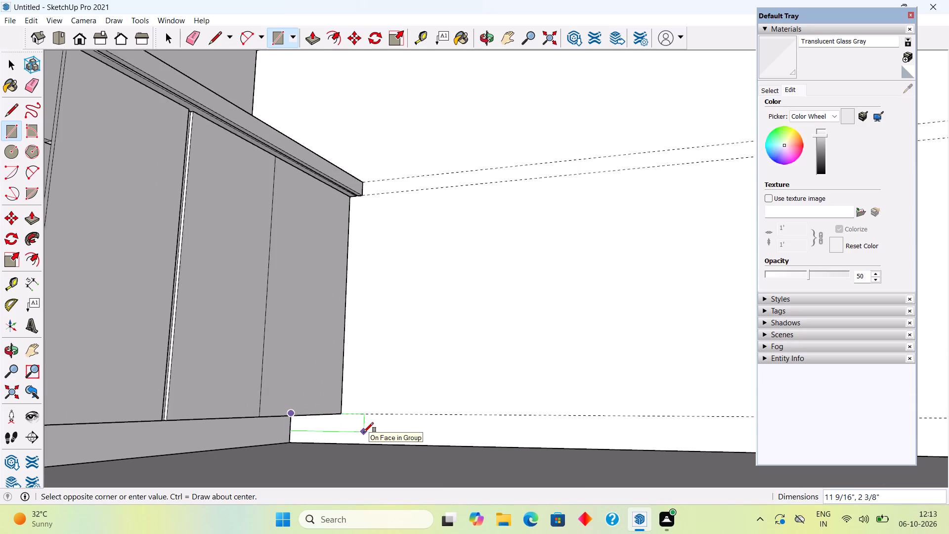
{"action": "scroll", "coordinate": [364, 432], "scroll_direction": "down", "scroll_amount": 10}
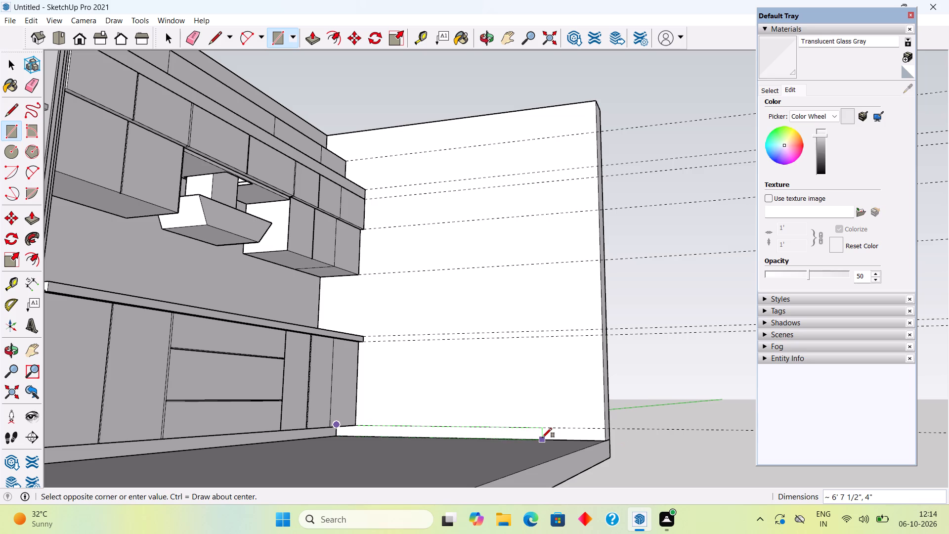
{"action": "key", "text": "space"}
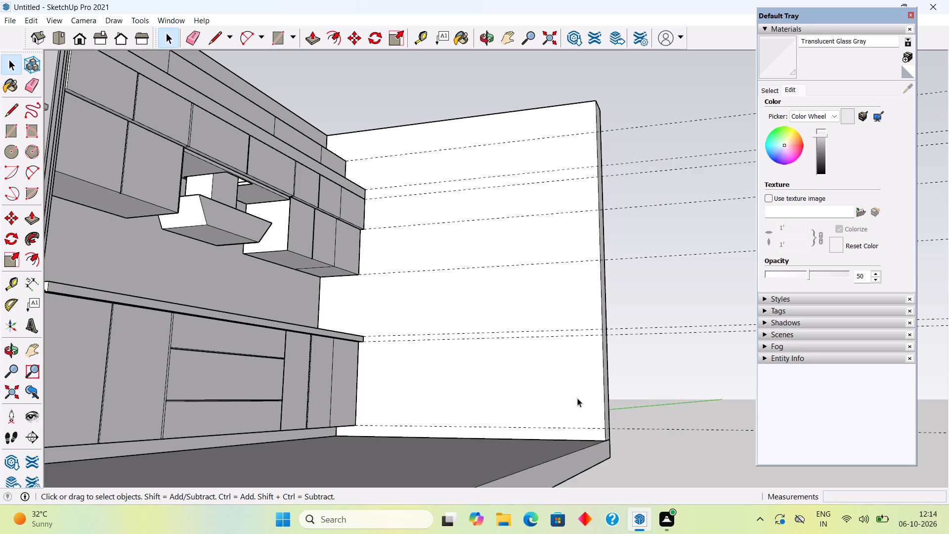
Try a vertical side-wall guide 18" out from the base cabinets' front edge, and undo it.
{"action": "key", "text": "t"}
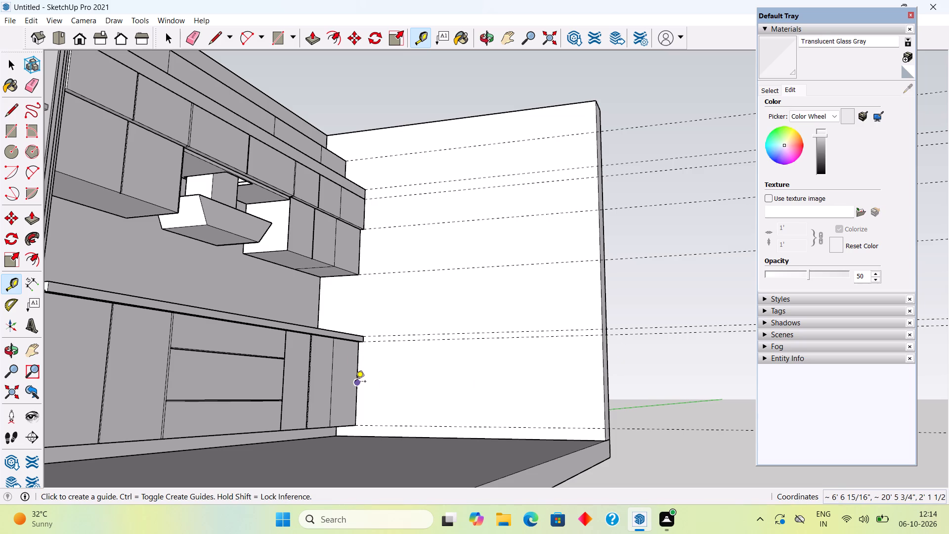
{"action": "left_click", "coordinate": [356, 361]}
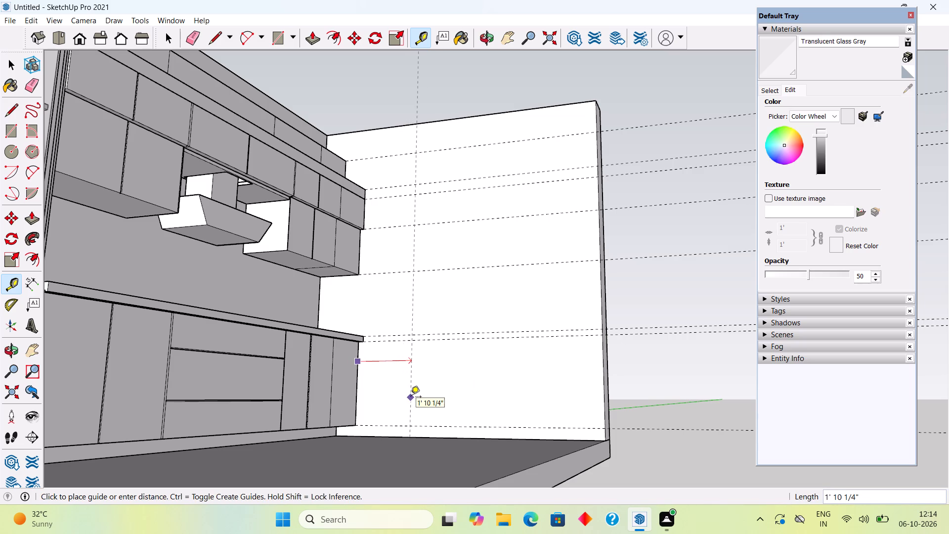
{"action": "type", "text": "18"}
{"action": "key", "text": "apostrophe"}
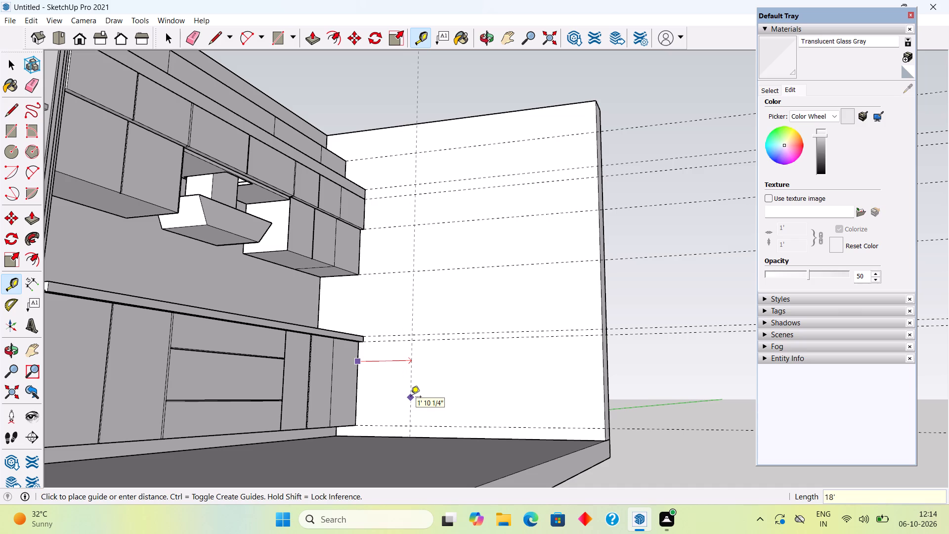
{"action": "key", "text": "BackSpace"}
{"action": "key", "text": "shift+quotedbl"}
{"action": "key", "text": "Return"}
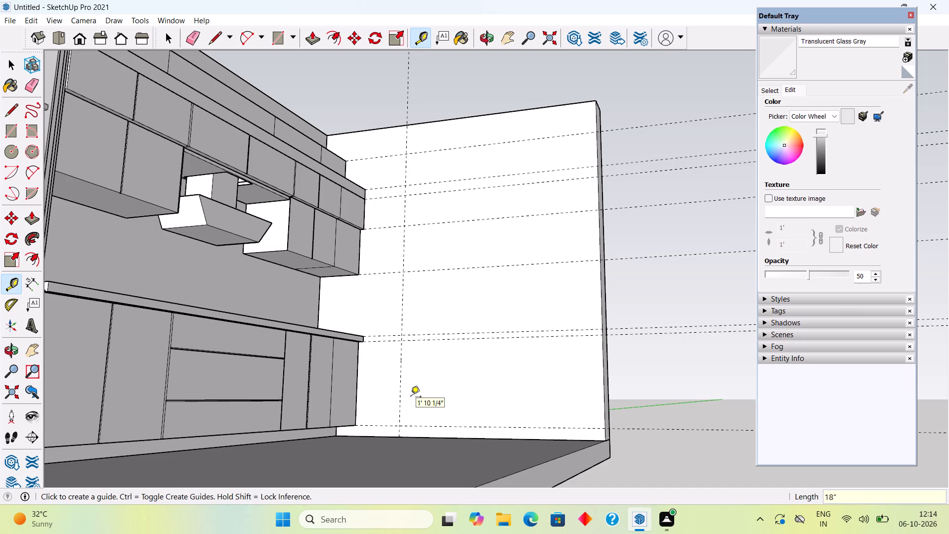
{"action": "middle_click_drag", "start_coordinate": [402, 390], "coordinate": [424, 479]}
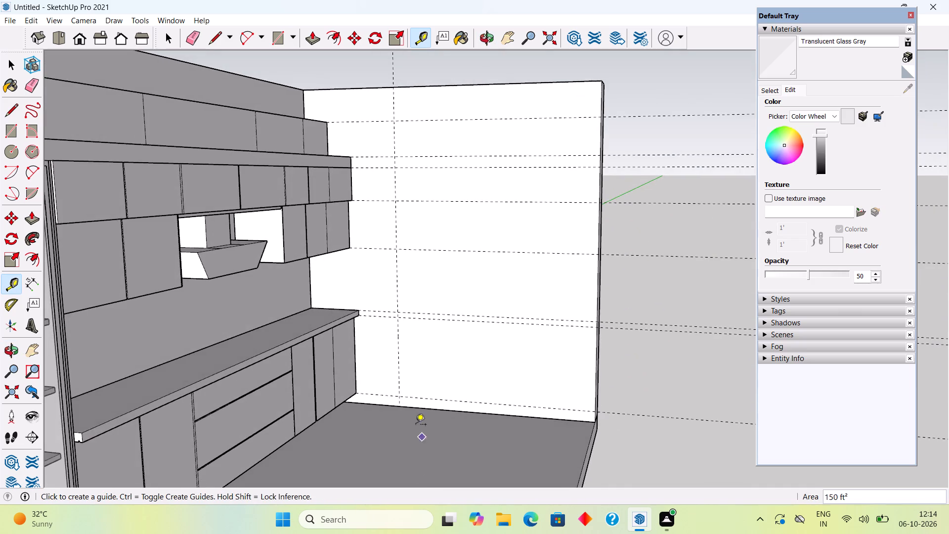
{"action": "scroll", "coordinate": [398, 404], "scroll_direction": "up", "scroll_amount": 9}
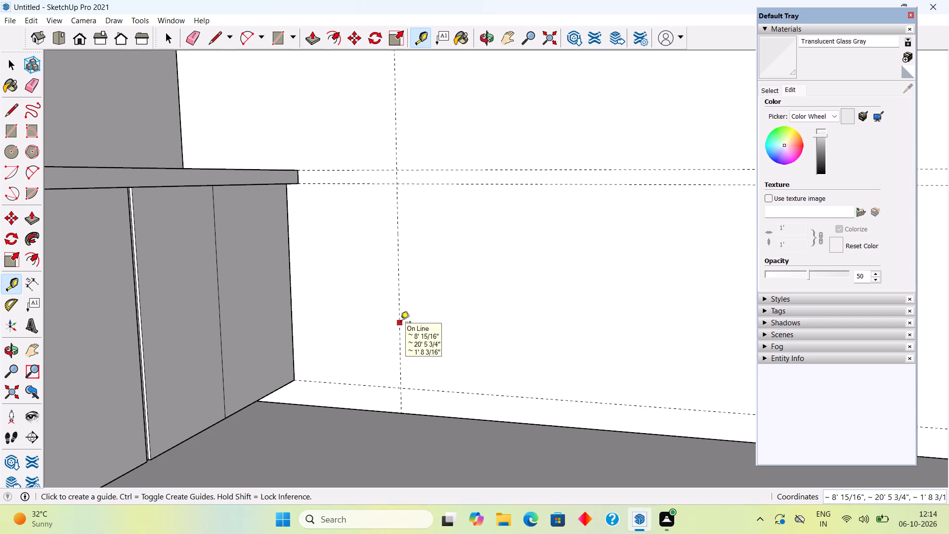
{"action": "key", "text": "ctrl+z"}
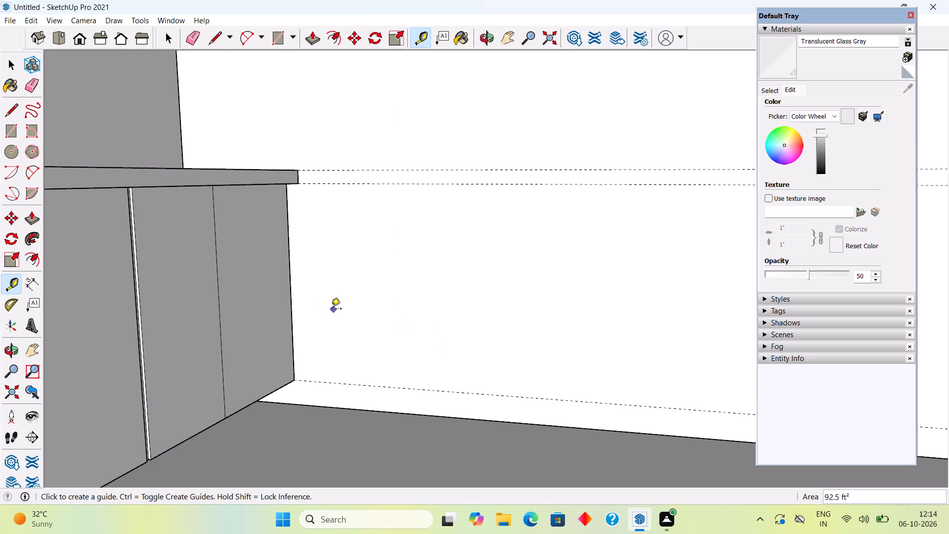
Place vertical side-wall guides 22" out from the base cabinets' front edge and a further 3' beyond that guide.
{"action": "left_click", "coordinate": [289, 315]}
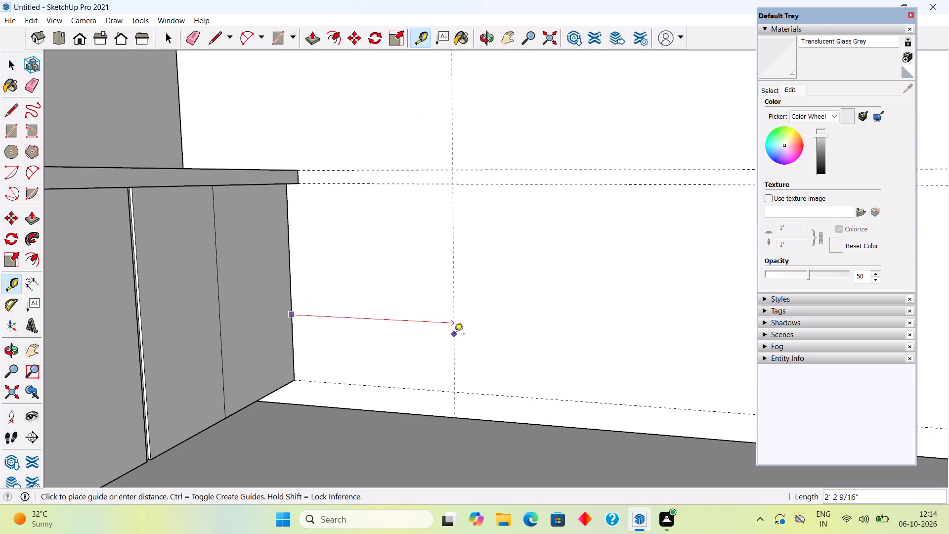
{"action": "type", "text": "22"}
{"action": "key", "text": "shift+quotedbl"}
{"action": "key", "text": "Return"}
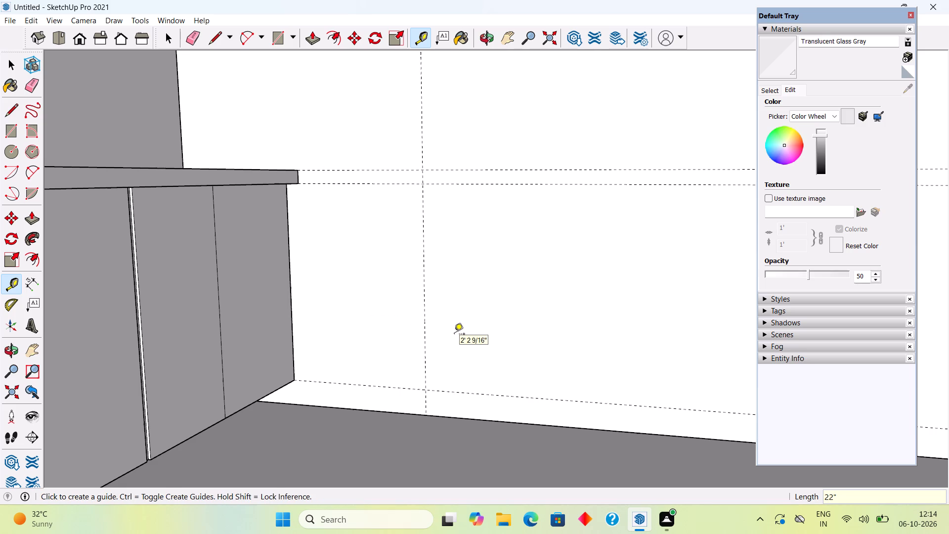
{"action": "left_click", "coordinate": [424, 323]}
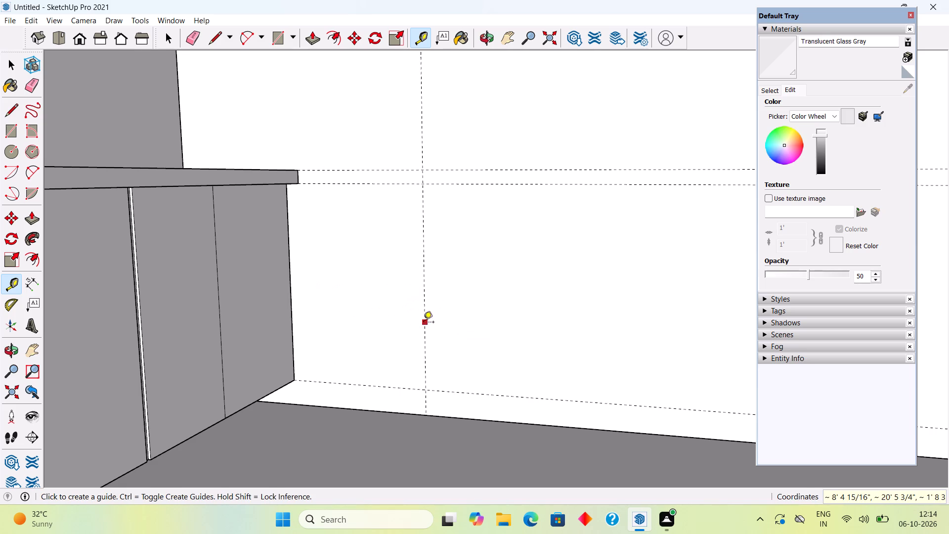
{"action": "scroll", "coordinate": [562, 336], "scroll_direction": "down", "scroll_amount": 6}
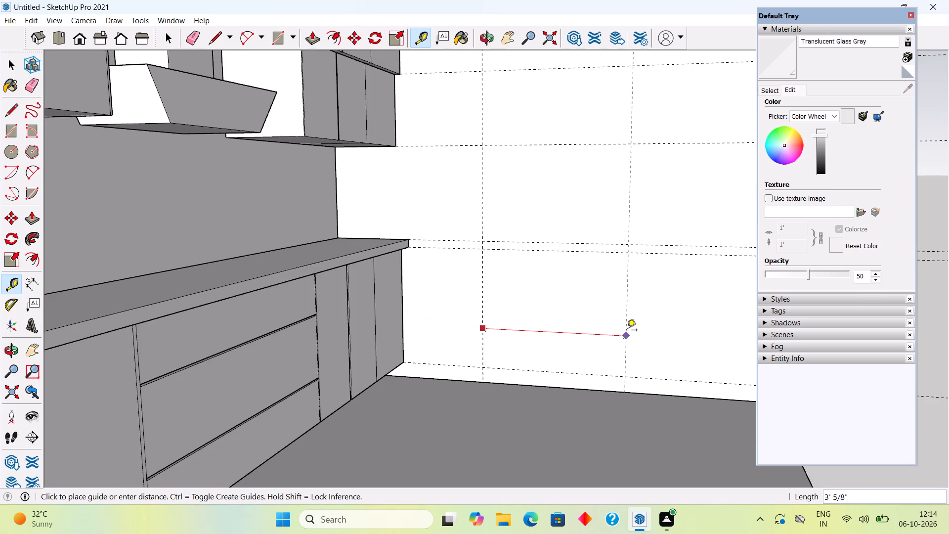
{"action": "type", "text": "3'"}
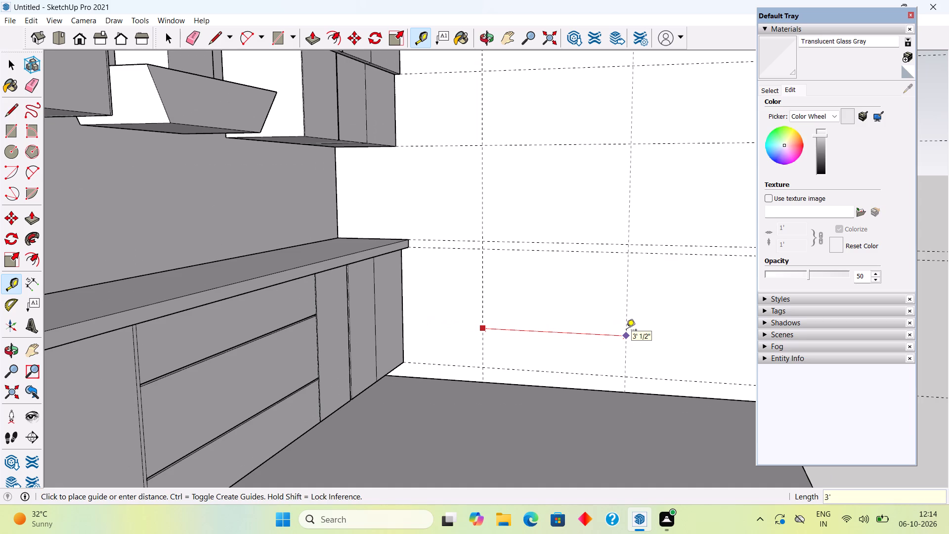
{"action": "key", "text": "Return"}
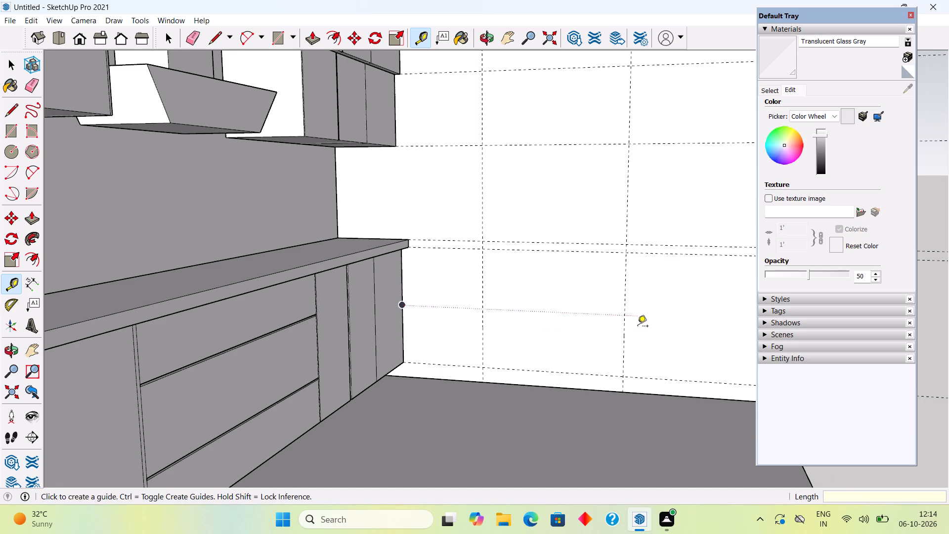
Place a third vertical side-wall guide 20" beyond the outer vertical guide, towards the wall's open end.
{"action": "left_click", "coordinate": [624, 354]}
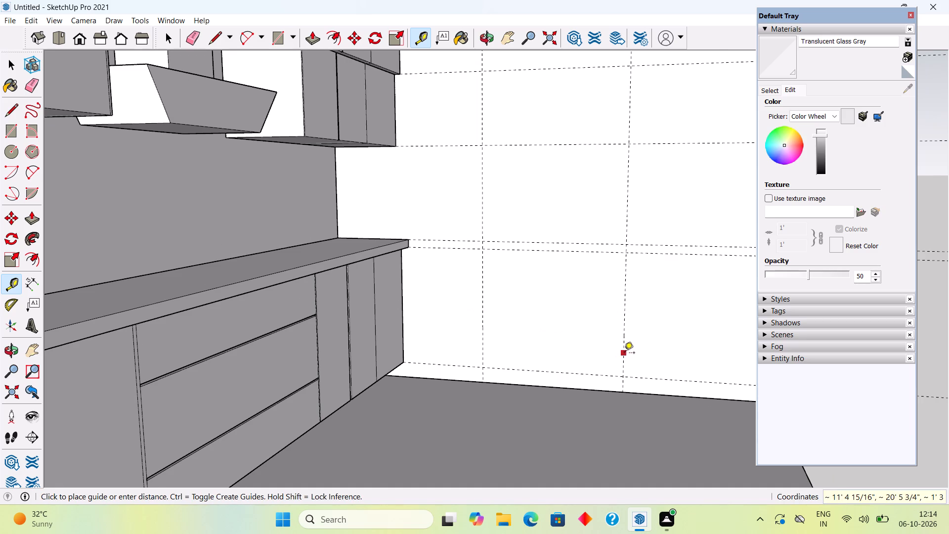
{"action": "scroll", "coordinate": [706, 353], "scroll_direction": "down", "scroll_amount": 6}
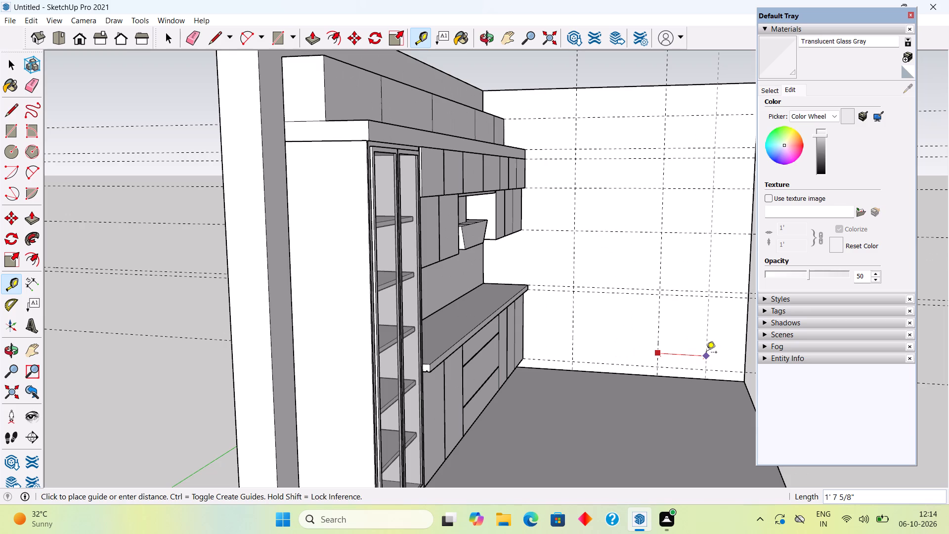
{"action": "type", "text": "20\""}
{"action": "key", "text": "Return"}
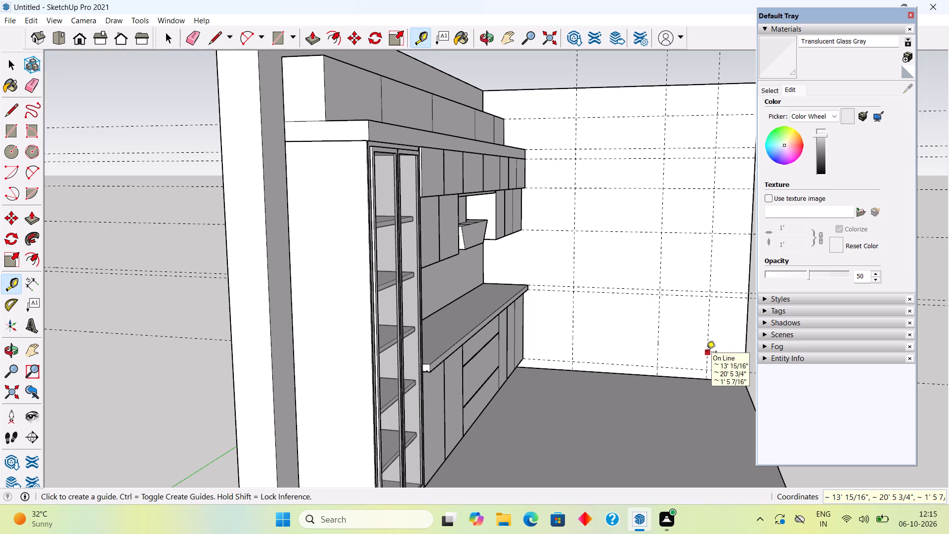
{"action": "key", "text": "space"}
{"action": "scroll", "coordinate": [706, 353], "scroll_direction": "down", "scroll_amount": 6}
{"action": "scroll", "coordinate": [758, 313], "scroll_direction": "up", "scroll_amount": 4}
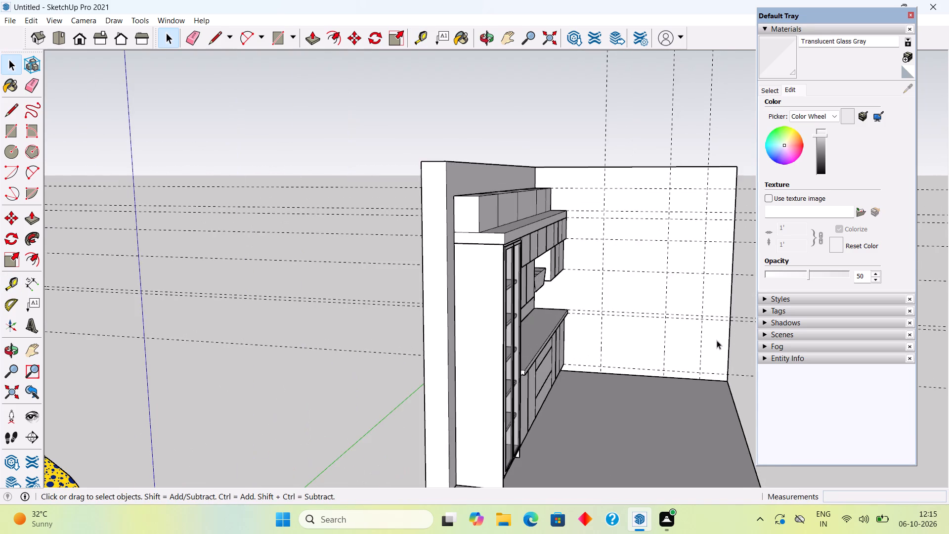
Extend the side wall's open end outwards by 2' with Push/Pull.
{"action": "middle_click_drag", "start_coordinate": [720, 340], "coordinate": [356, 319]}
{"action": "scroll", "coordinate": [356, 319], "scroll_direction": "down", "scroll_amount": 3}
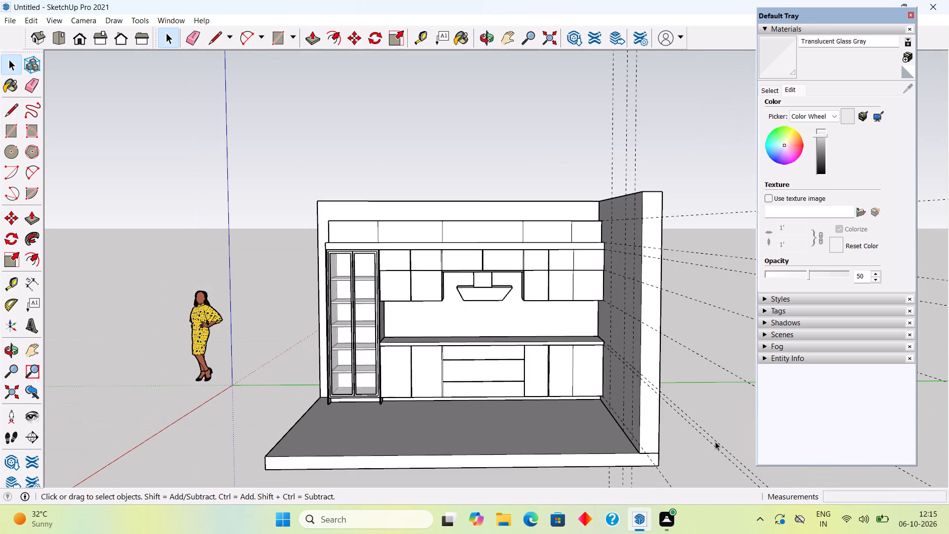
{"action": "triple_click", "coordinate": [651, 407]}
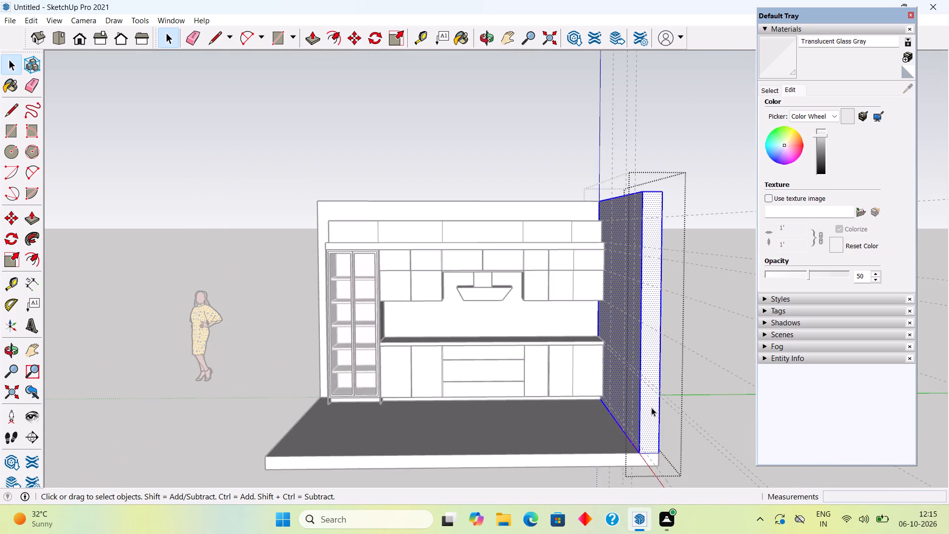
{"action": "key", "text": "p"}
{"action": "left_click", "coordinate": [651, 407]}
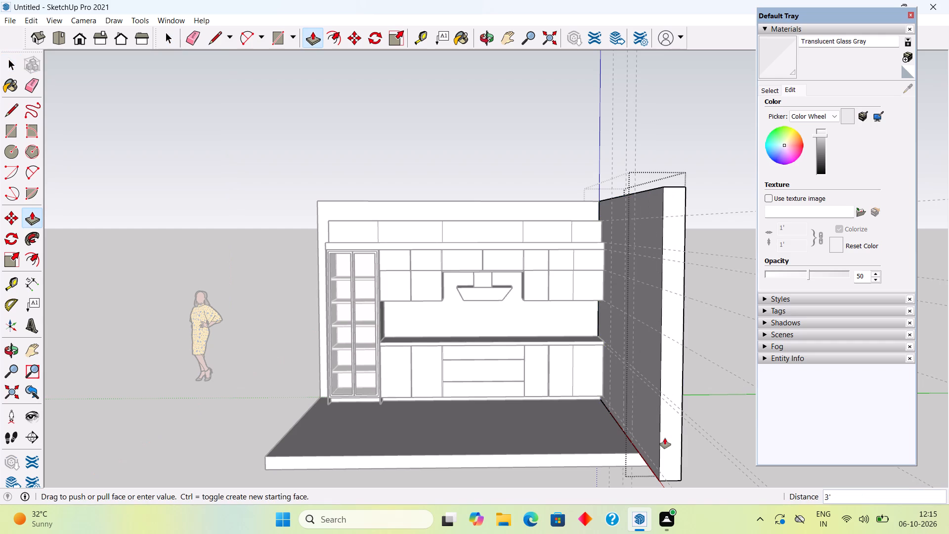
{"action": "key", "text": "apostrophe"}
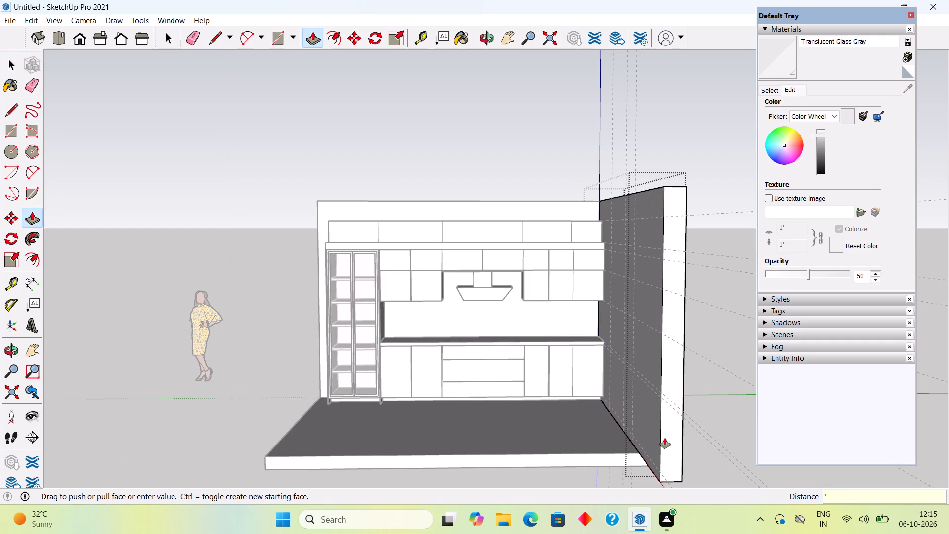
{"action": "key", "text": "BackSpace"}
{"action": "type", "text": "2'"}
{"action": "key", "text": "Return"}
{"action": "key", "text": "space"}
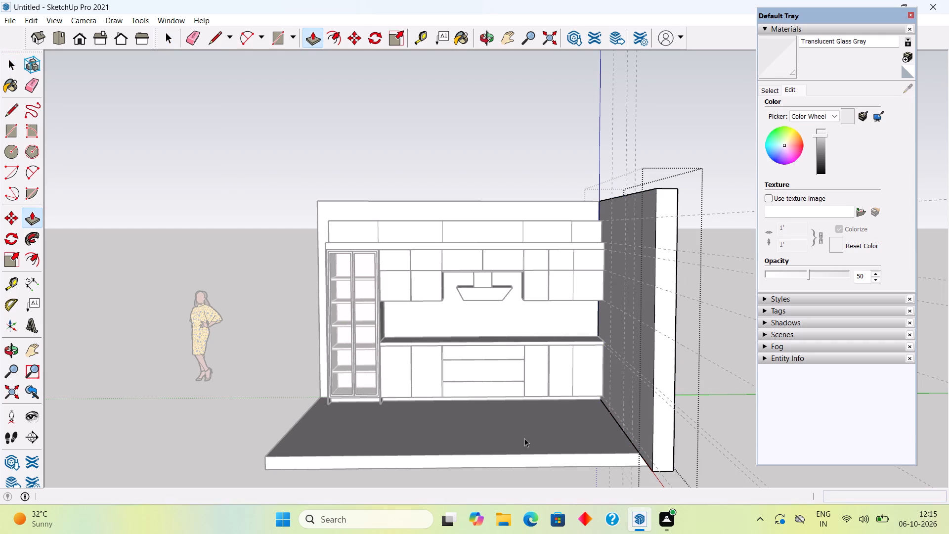
Extend the floor slab's front edge by 2' so it lines up with the side wall's end.
{"action": "triple_click", "coordinate": [524, 453]}
{"action": "key", "text": "p"}
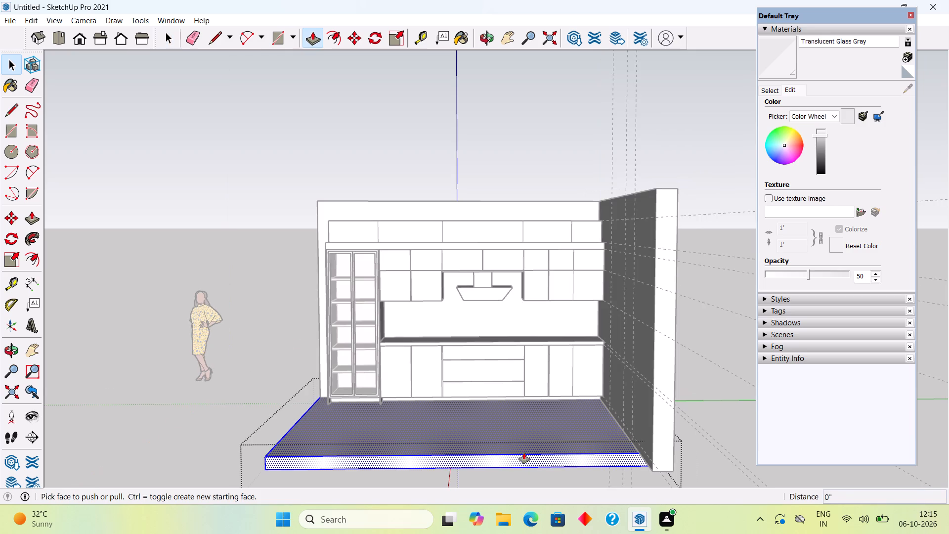
{"action": "left_click", "coordinate": [524, 463]}
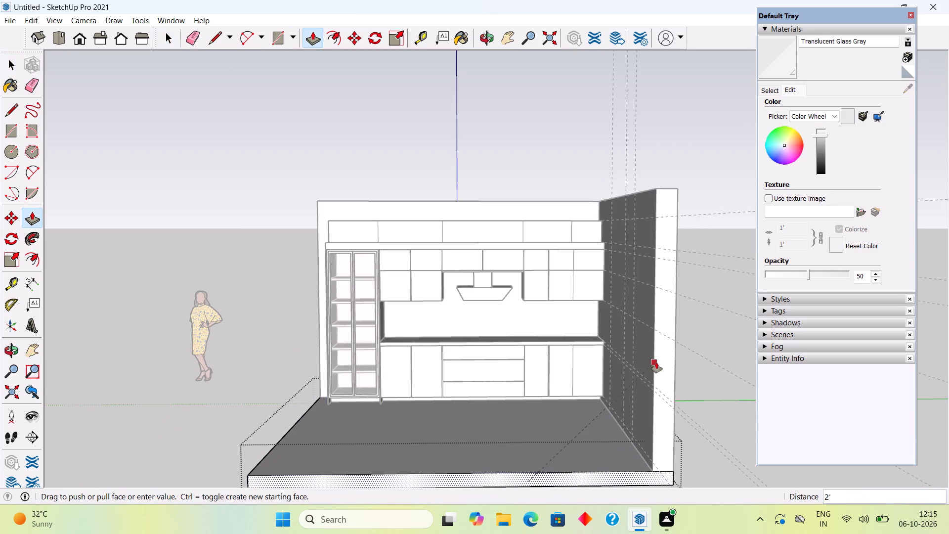
{"action": "left_click", "coordinate": [656, 362]}
{"action": "key", "text": "space"}
{"action": "left_click", "coordinate": [158, 160]}
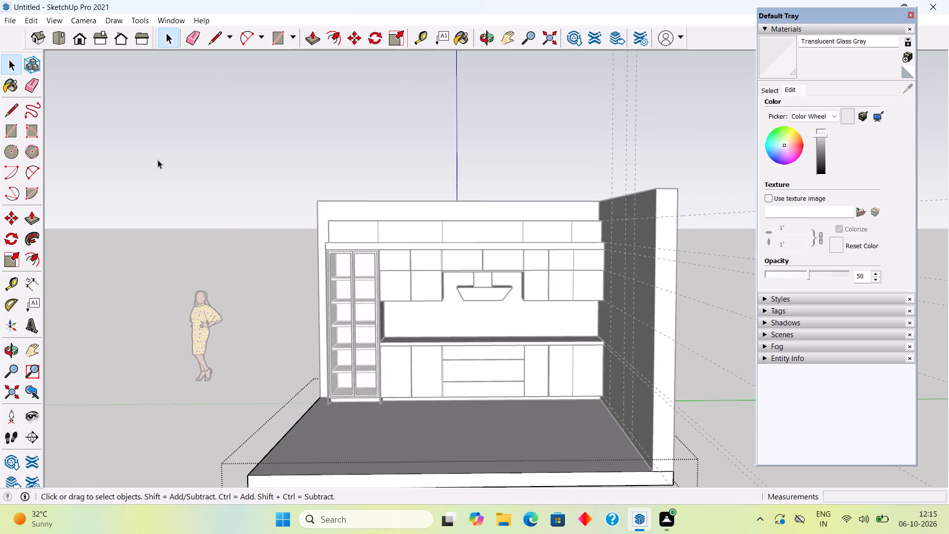
Draw a 7' 2" by 4" plinth rectangle along the side wall's base, from the existing cabinets' plinth to the outermost vertical guide.
{"action": "middle_click_drag", "start_coordinate": [376, 298], "coordinate": [528, 332]}
{"action": "scroll", "coordinate": [528, 332], "scroll_direction": "down", "scroll_amount": 3}
{"action": "middle_click_drag", "start_coordinate": [581, 355], "coordinate": [729, 355]}
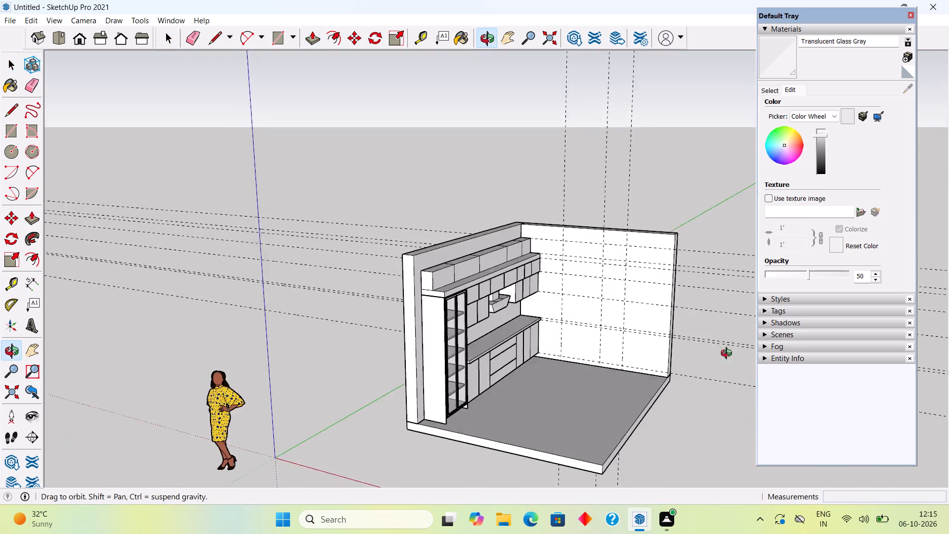
{"action": "middle_click_drag", "start_coordinate": [729, 355], "coordinate": [729, 349]}
{"action": "scroll", "coordinate": [657, 323], "scroll_direction": "up", "scroll_amount": 8}
{"action": "middle_click_drag", "start_coordinate": [657, 358], "coordinate": [757, 352]}
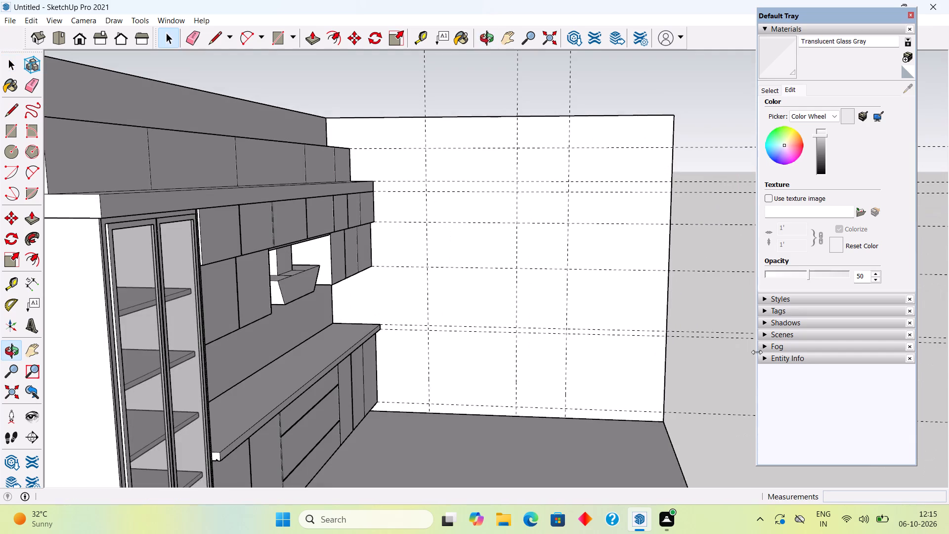
{"action": "scroll", "coordinate": [575, 424], "scroll_direction": "up", "scroll_amount": 4}
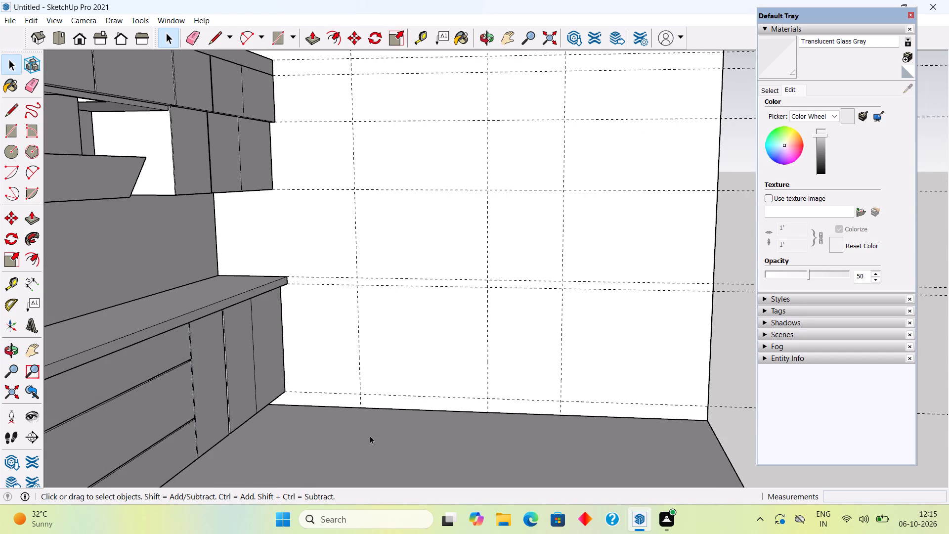
{"action": "middle_click_drag", "start_coordinate": [362, 428], "coordinate": [301, 328]}
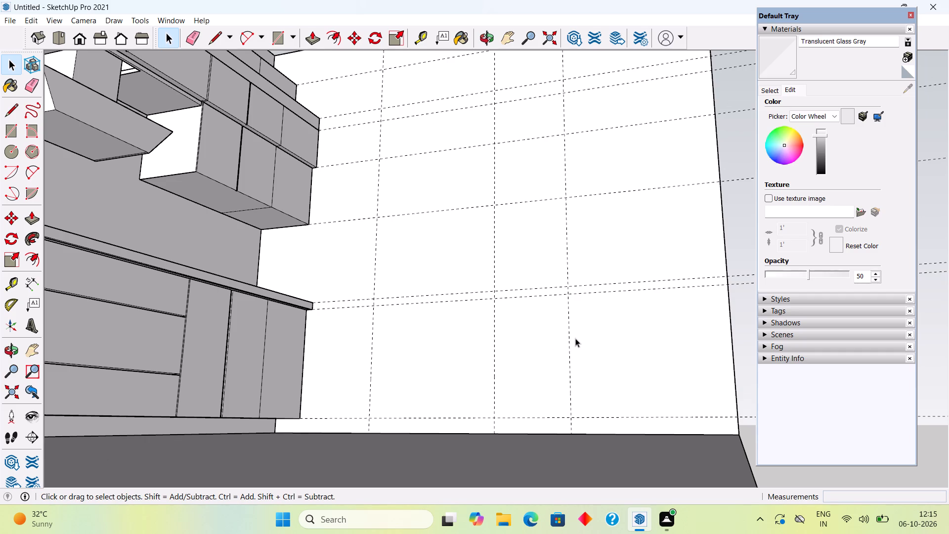
{"action": "middle_click_drag", "start_coordinate": [387, 396], "coordinate": [402, 406]}
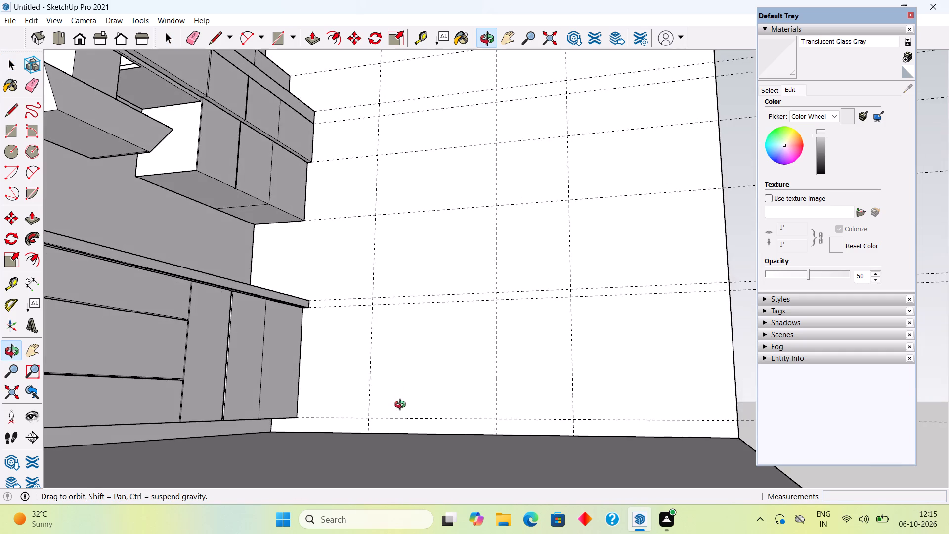
{"action": "middle_click_drag", "start_coordinate": [402, 406], "coordinate": [402, 409]}
{"action": "scroll", "coordinate": [273, 450], "scroll_direction": "up", "scroll_amount": 7}
{"action": "middle_click_drag", "start_coordinate": [264, 436], "coordinate": [270, 409]}
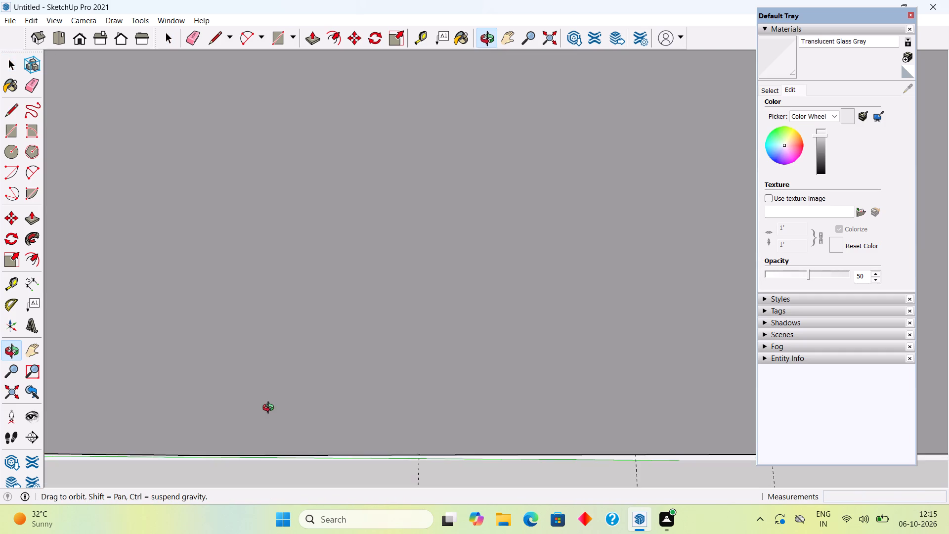
{"action": "middle_click_drag", "start_coordinate": [270, 409], "coordinate": [275, 425]}
{"action": "scroll", "coordinate": [300, 405], "scroll_direction": "up", "scroll_amount": 9}
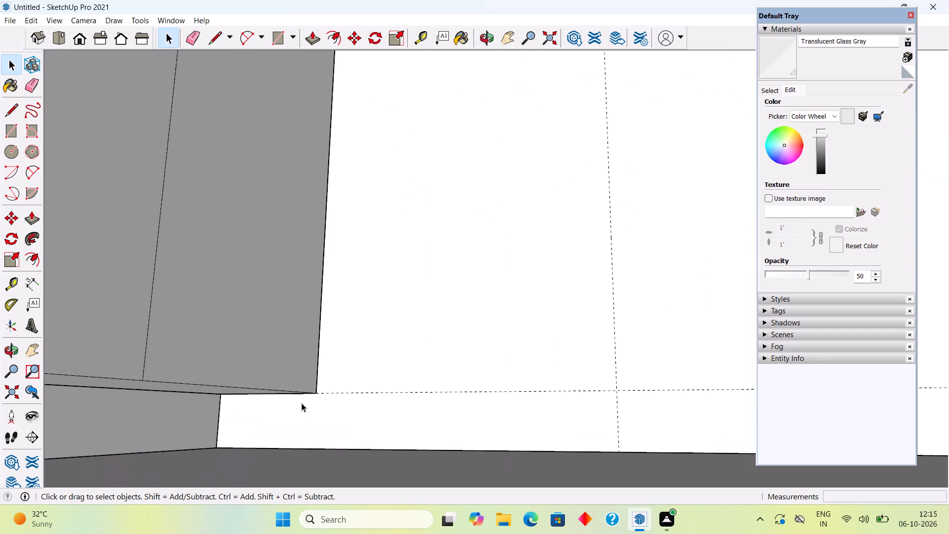
{"action": "key", "text": "r"}
{"action": "left_click", "coordinate": [218, 396]}
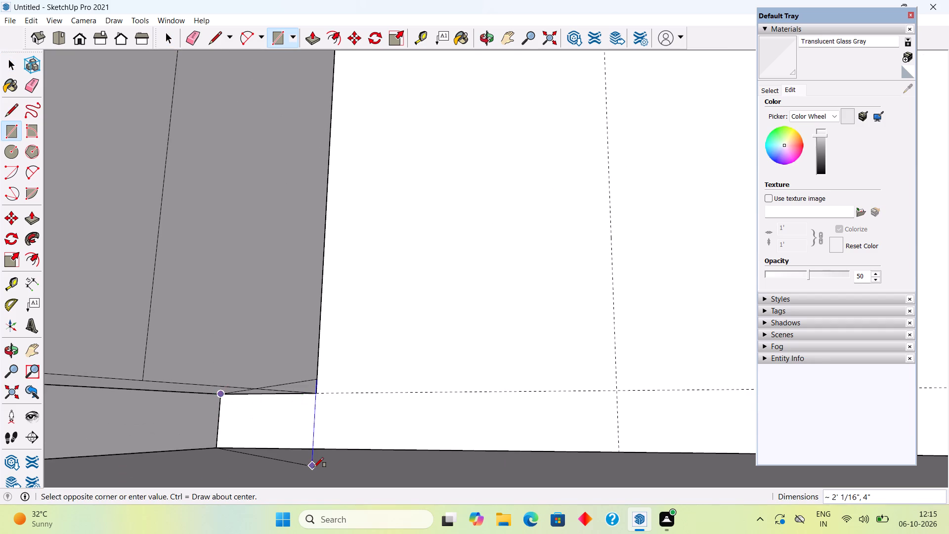
{"action": "scroll", "coordinate": [314, 467], "scroll_direction": "down", "scroll_amount": 20}
{"action": "scroll", "coordinate": [314, 467], "scroll_direction": "down", "scroll_amount": 1}
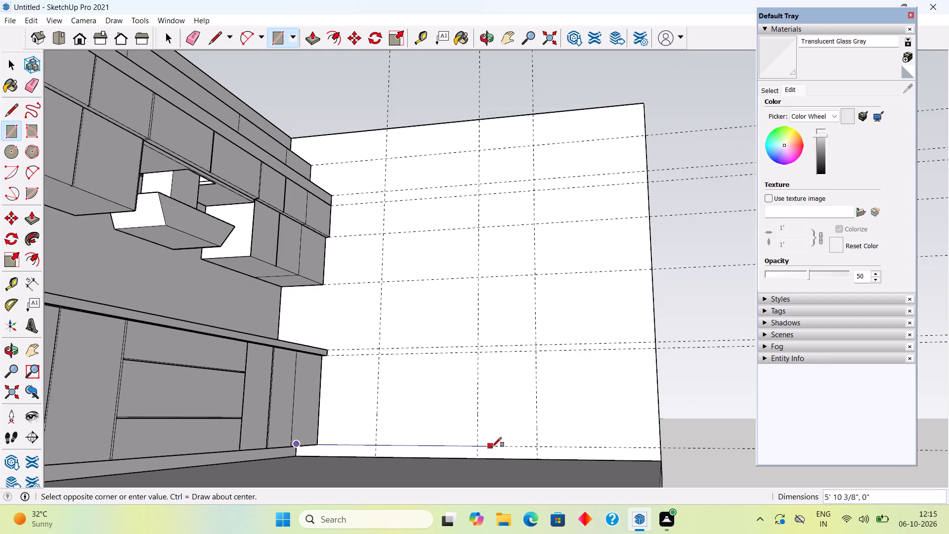
{"action": "left_click", "coordinate": [537, 459]}
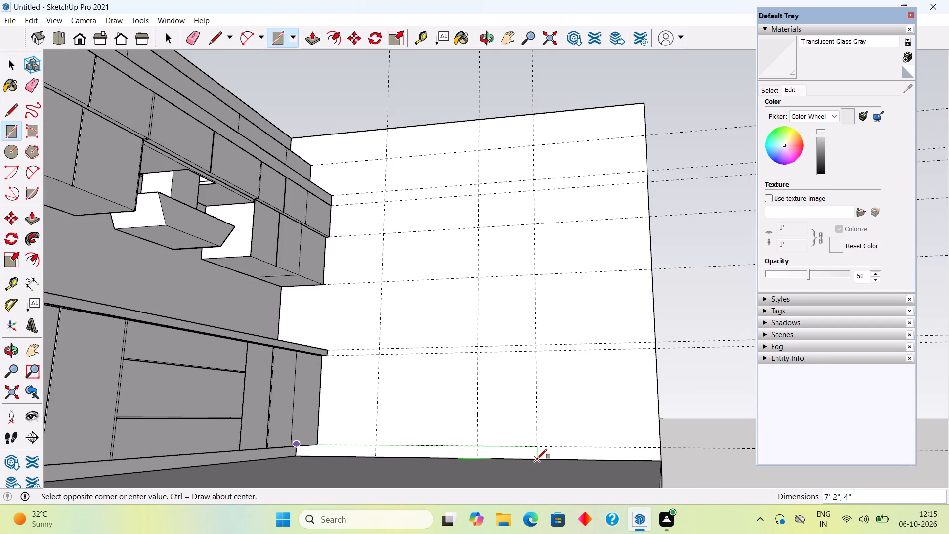
Pull the plinth rectangle 10" out from the side wall.
{"action": "key", "text": "space"}
{"action": "type", "text": "p"}
{"action": "left_click", "coordinate": [508, 445]}
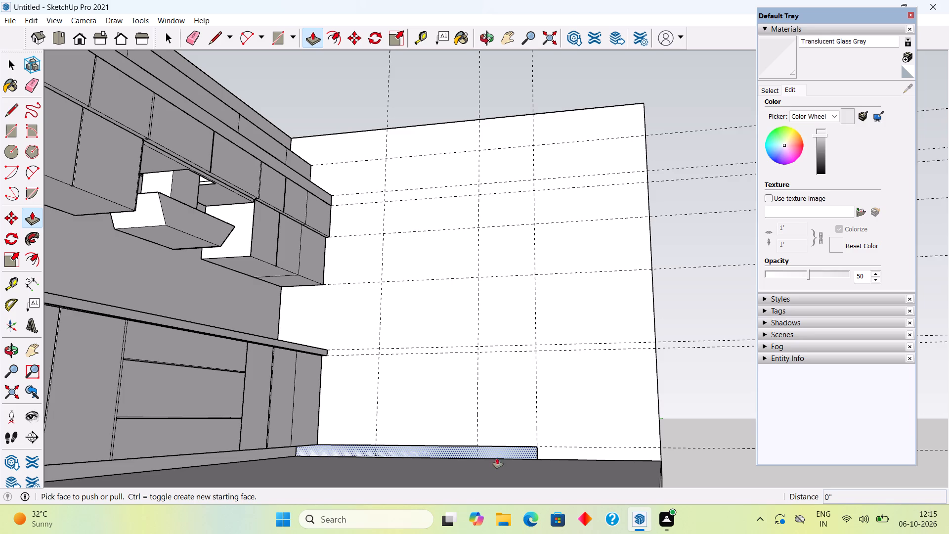
{"action": "left_click", "coordinate": [512, 450]}
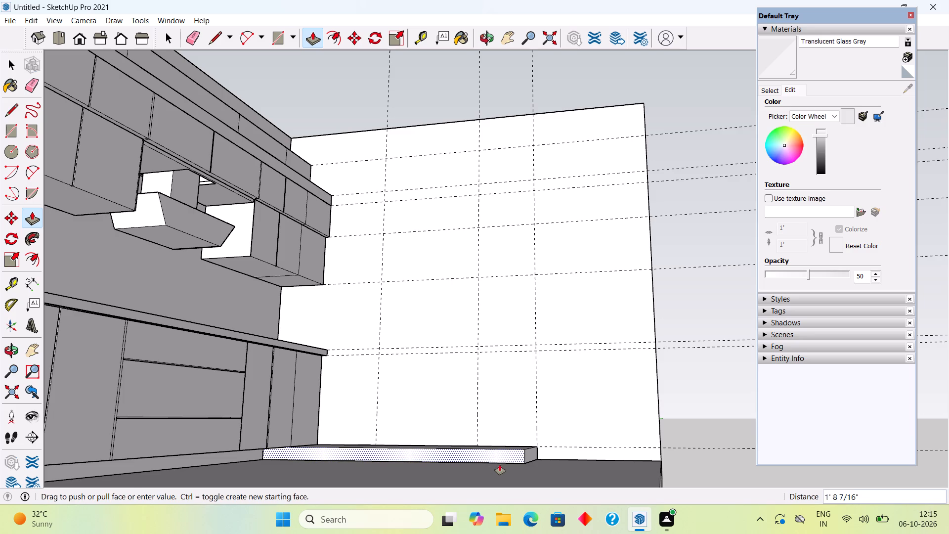
{"action": "type", "text": "10"}
{"action": "key", "text": "Up"}
{"action": "key", "text": "shift+quotedbl"}
{"action": "key", "text": "Return"}
{"action": "key", "text": "space"}
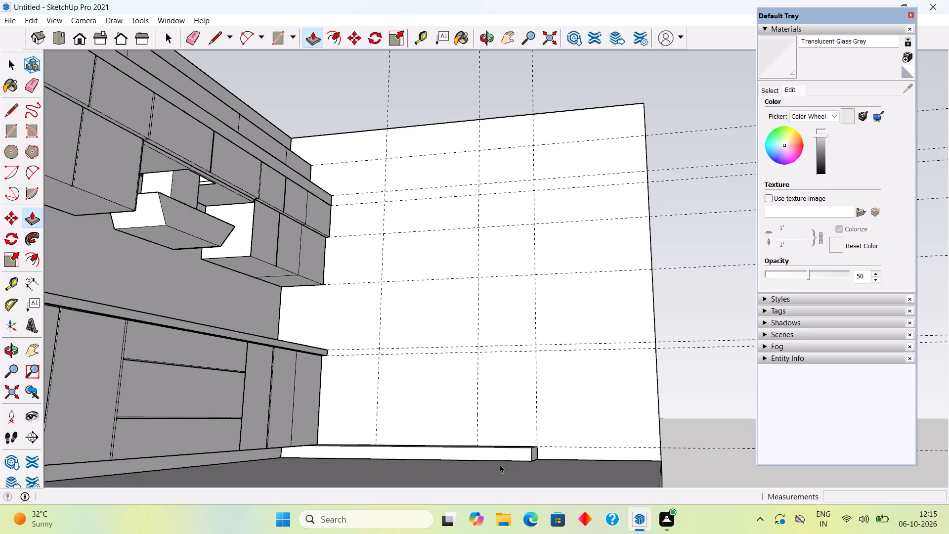
Make the whole side-wall plinth a group.
{"action": "middle_click_drag", "start_coordinate": [505, 443], "coordinate": [500, 493]}
{"action": "scroll", "coordinate": [505, 443], "scroll_direction": "down", "scroll_amount": 1}
{"action": "triple_click", "coordinate": [497, 450]}
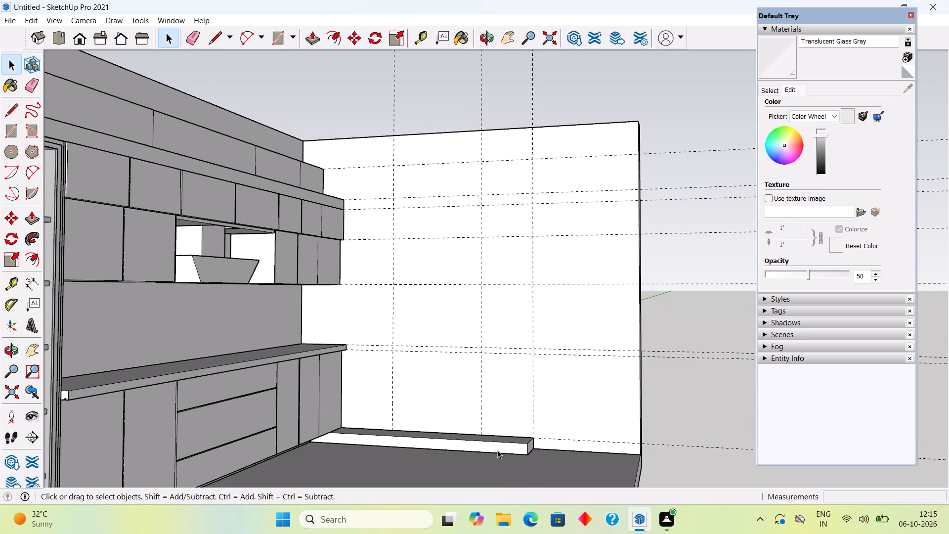
{"action": "right_click", "coordinate": [497, 450]}
{"action": "left_click", "coordinate": [524, 363]}
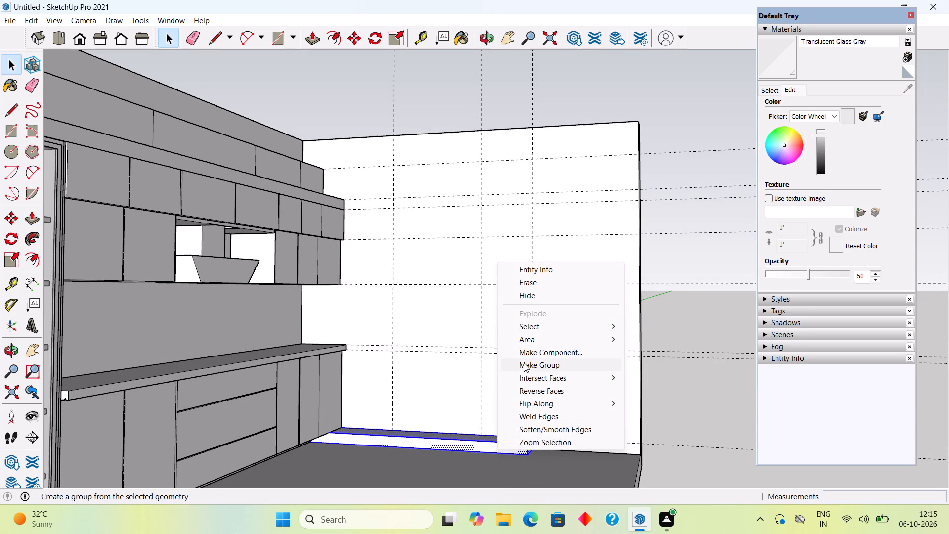
Draw a 1' 10" by 2' 7" rectangle on the side wall, between the base cabinets' front and first vertical guide, from countertop underside to plinth.
{"action": "scroll", "coordinate": [524, 363], "scroll_direction": "down", "scroll_amount": 4}
{"action": "scroll", "coordinate": [447, 397], "scroll_direction": "up", "scroll_amount": 10}
{"action": "middle_click_drag", "start_coordinate": [364, 328], "coordinate": [377, 261]}
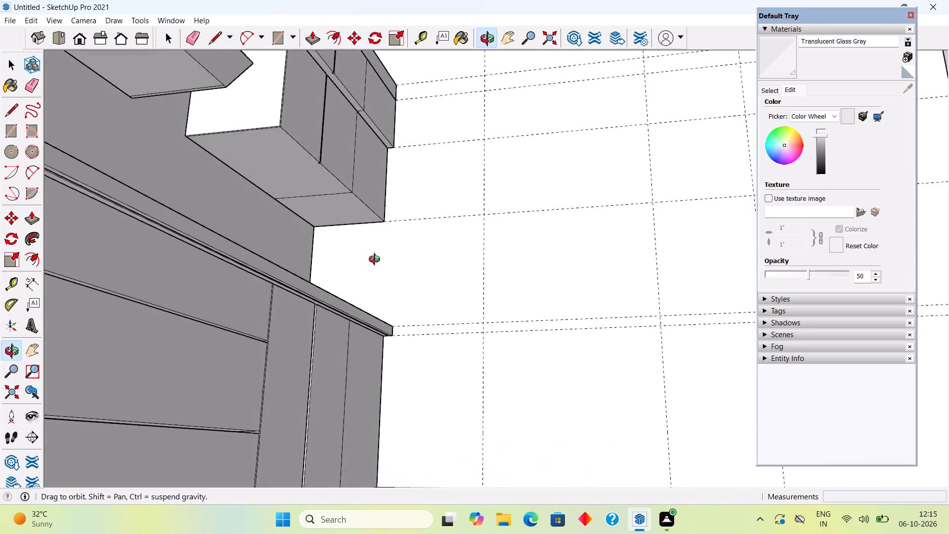
{"action": "middle_click_drag", "start_coordinate": [377, 261], "coordinate": [385, 275]}
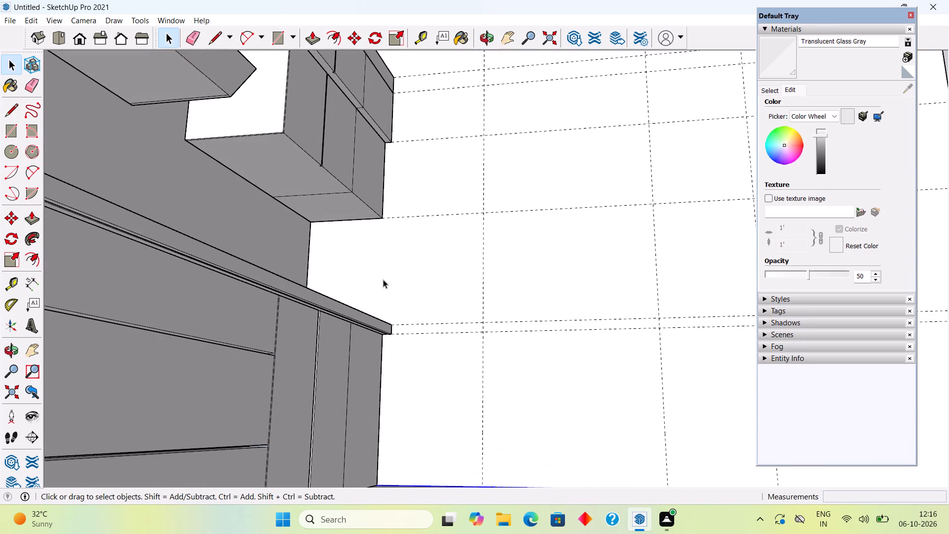
{"action": "key", "text": "r"}
{"action": "scroll", "coordinate": [384, 361], "scroll_direction": "up", "scroll_amount": 13}
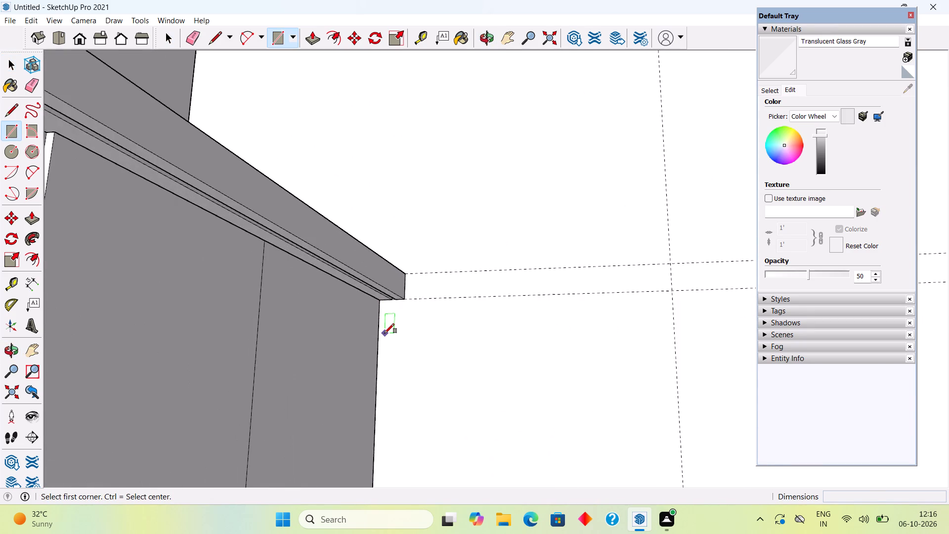
{"action": "scroll", "coordinate": [385, 333], "scroll_direction": "up", "scroll_amount": 7}
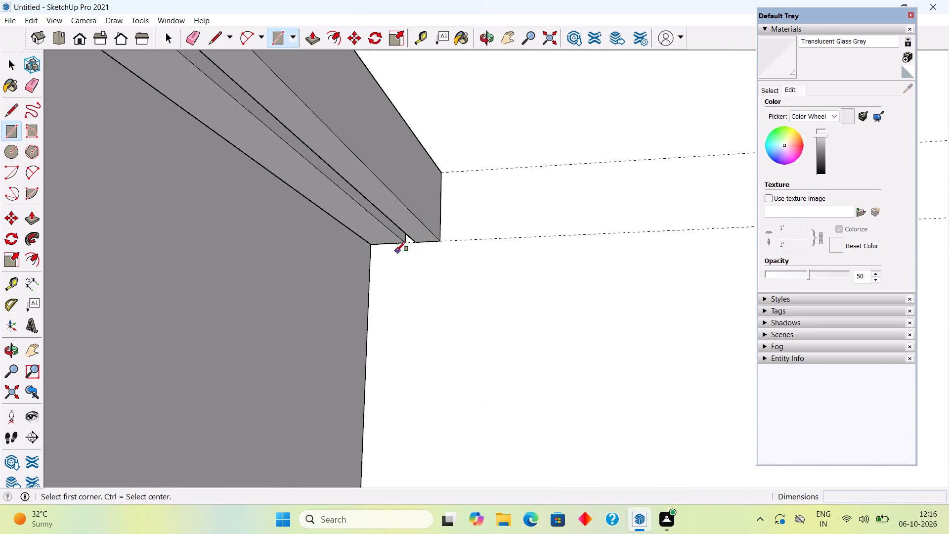
{"action": "left_click", "coordinate": [372, 242]}
{"action": "scroll", "coordinate": [514, 370], "scroll_direction": "down", "scroll_amount": 10}
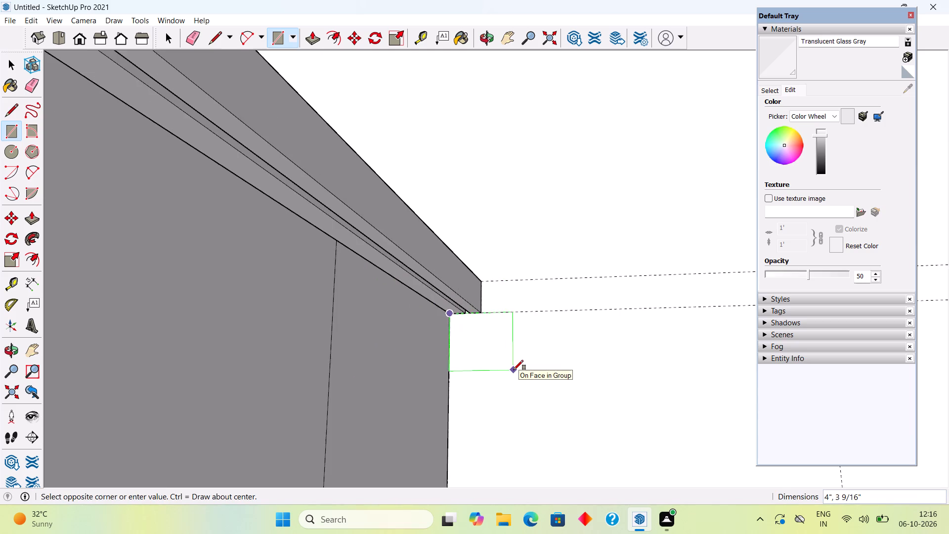
{"action": "scroll", "coordinate": [514, 370], "scroll_direction": "down", "scroll_amount": 17}
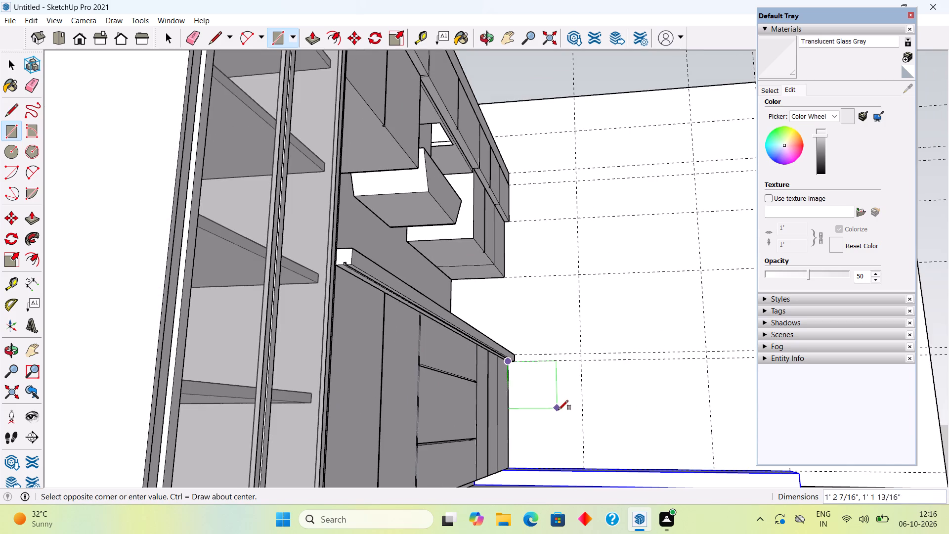
{"action": "scroll", "coordinate": [567, 430], "scroll_direction": "up", "scroll_amount": 3}
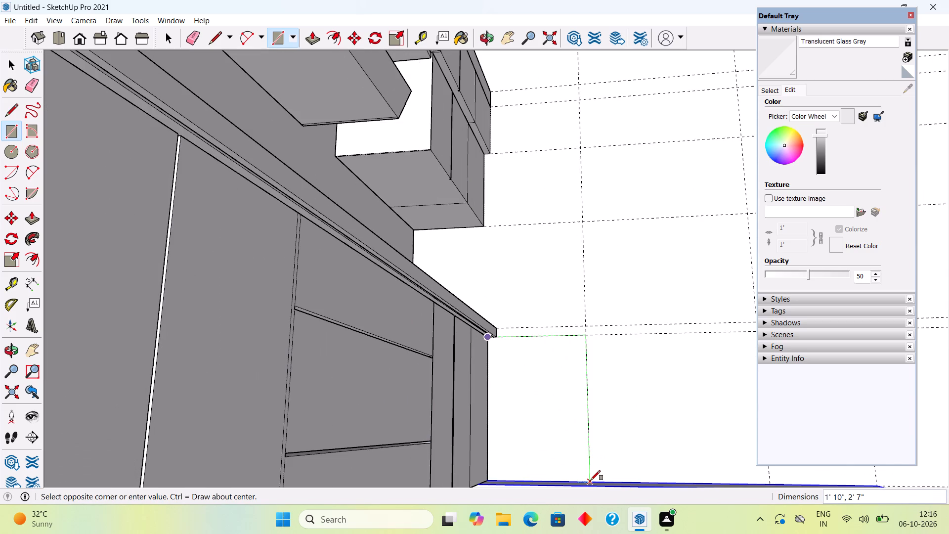
{"action": "left_click", "coordinate": [591, 480]}
{"action": "key", "text": "space"}
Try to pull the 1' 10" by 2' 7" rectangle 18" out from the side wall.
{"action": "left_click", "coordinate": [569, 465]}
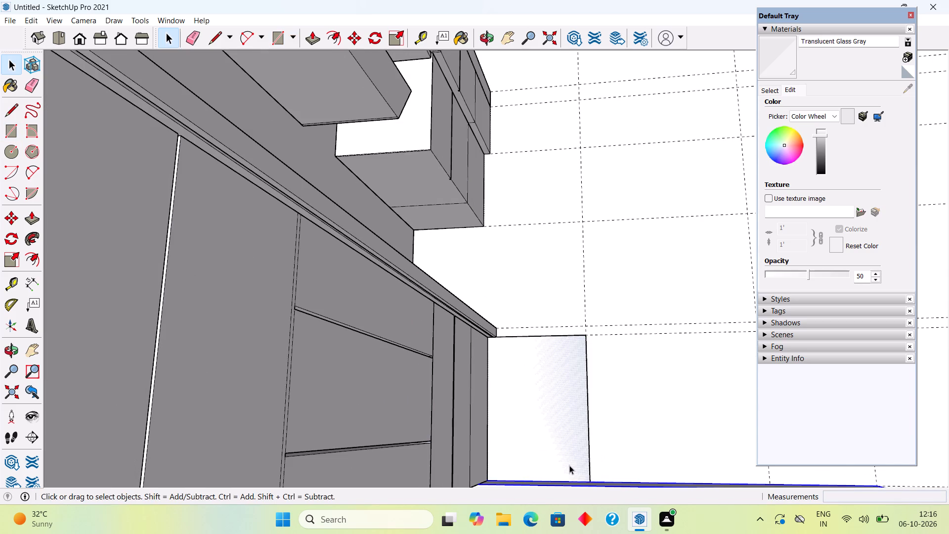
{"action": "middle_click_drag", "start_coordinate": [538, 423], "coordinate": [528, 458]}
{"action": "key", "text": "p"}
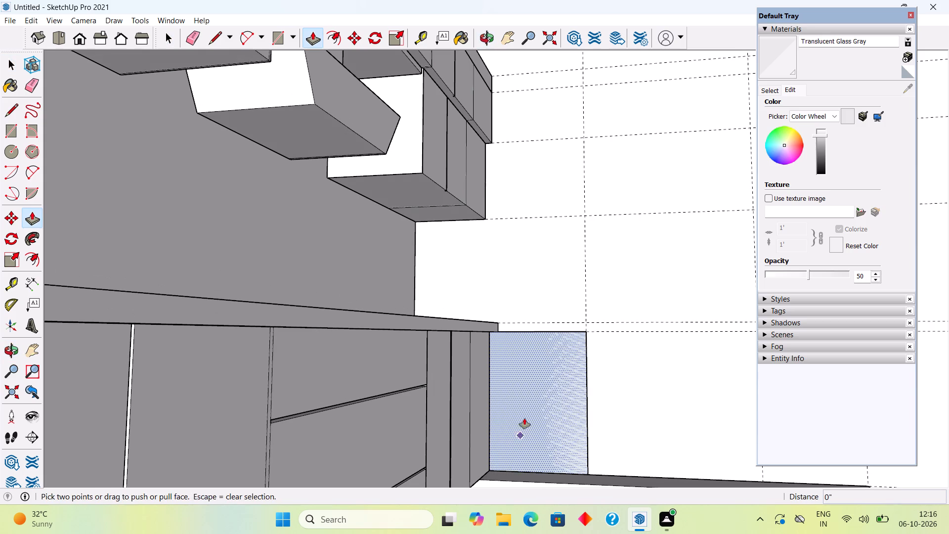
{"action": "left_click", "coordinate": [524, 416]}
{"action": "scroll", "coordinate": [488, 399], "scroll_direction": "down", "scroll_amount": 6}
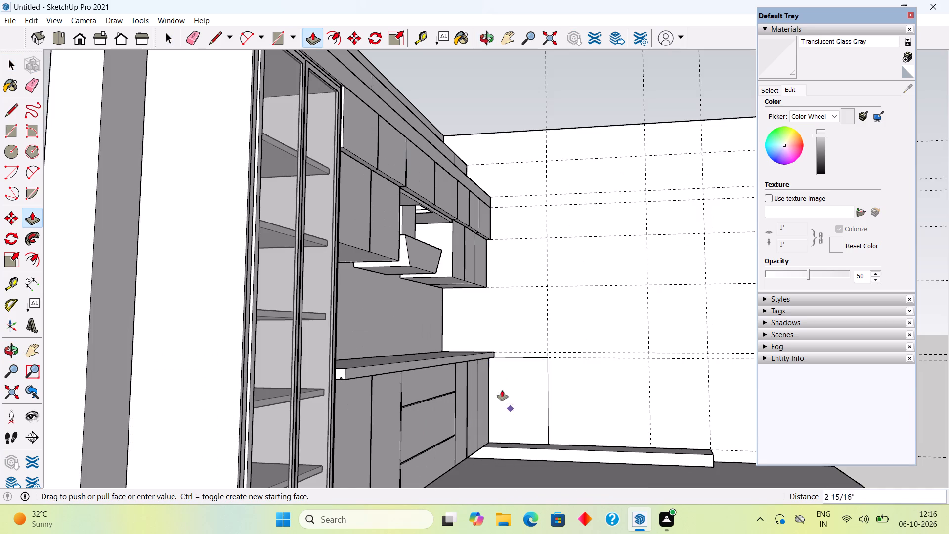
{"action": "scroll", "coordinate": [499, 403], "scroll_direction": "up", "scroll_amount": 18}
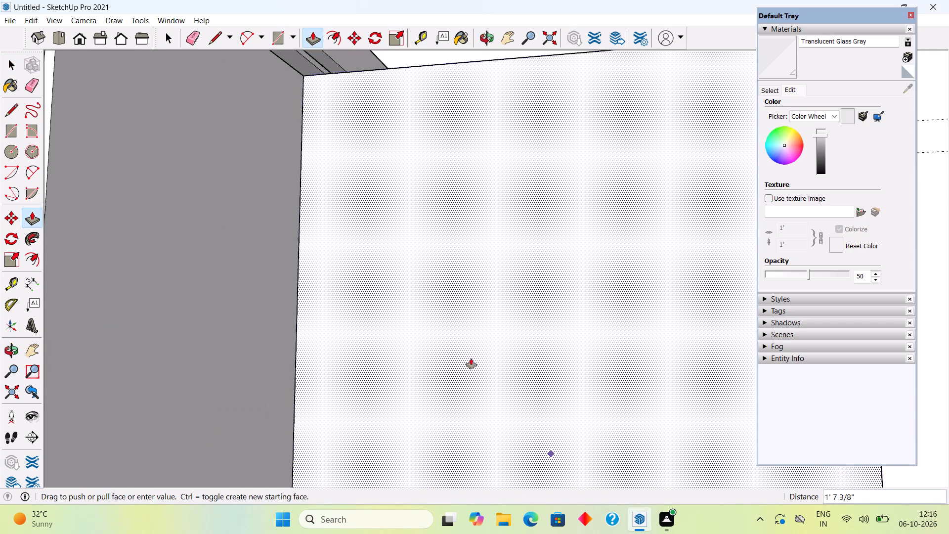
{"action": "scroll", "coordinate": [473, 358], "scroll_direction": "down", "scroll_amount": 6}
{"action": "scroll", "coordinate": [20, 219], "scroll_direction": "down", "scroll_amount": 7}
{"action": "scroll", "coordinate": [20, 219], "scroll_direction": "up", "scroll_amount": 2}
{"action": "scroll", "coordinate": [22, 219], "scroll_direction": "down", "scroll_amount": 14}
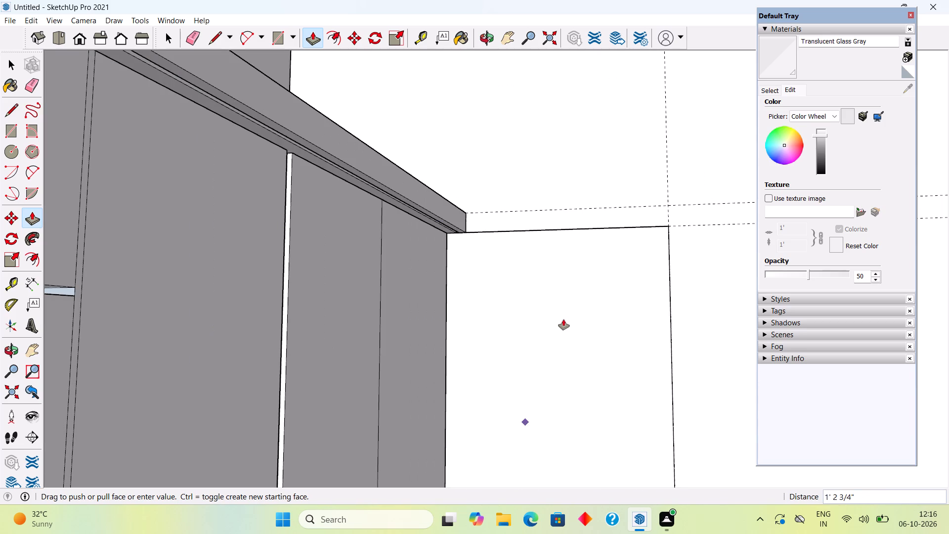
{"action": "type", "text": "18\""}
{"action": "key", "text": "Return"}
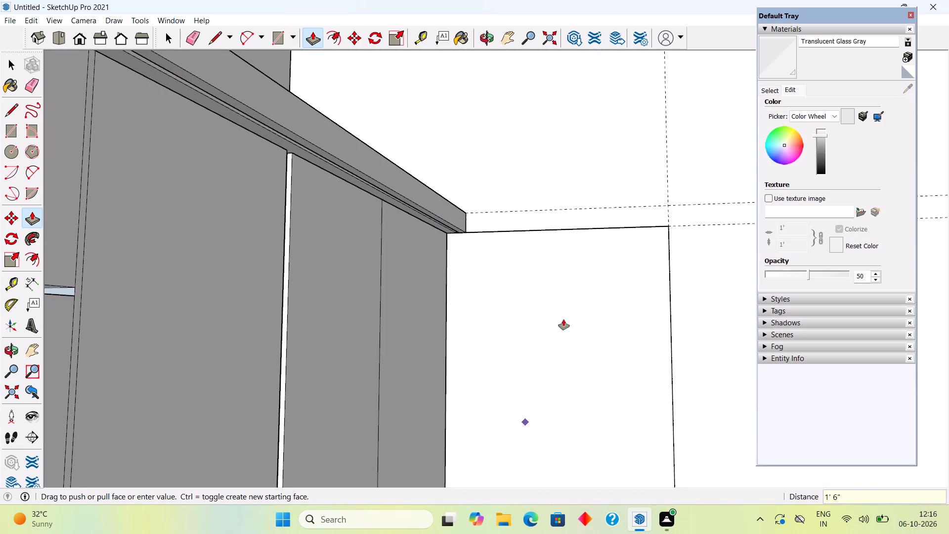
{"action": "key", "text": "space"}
Pull the side-wall rectangle out 1' 6", ending at the vertical edge line on the front of the adjoining base cabinets.
{"action": "middle_click_drag", "start_coordinate": [470, 382], "coordinate": [242, 411]}
{"action": "scroll", "coordinate": [246, 417], "scroll_direction": "down", "scroll_amount": 1}
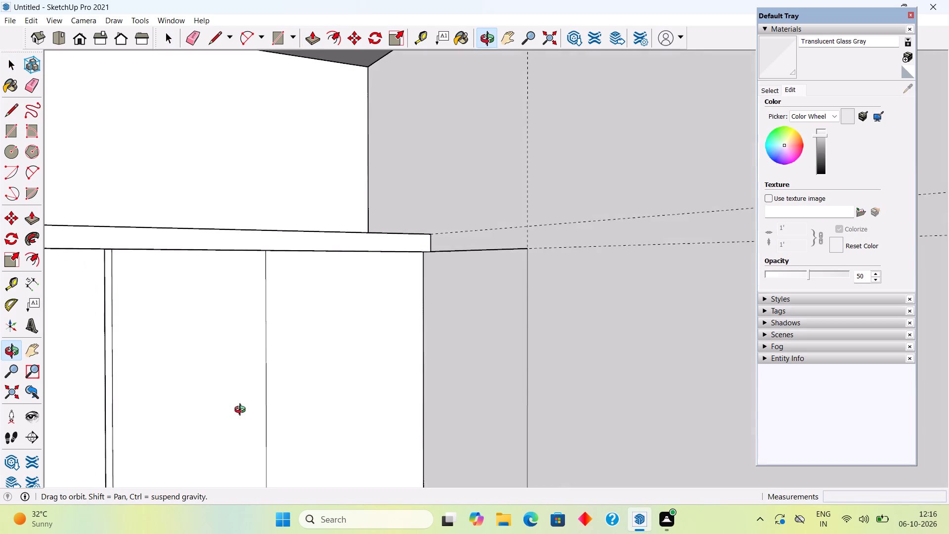
{"action": "middle_click_drag", "start_coordinate": [242, 411], "coordinate": [357, 428]}
{"action": "left_click", "coordinate": [508, 368]}
{"action": "middle_click_drag", "start_coordinate": [508, 368], "coordinate": [423, 421]}
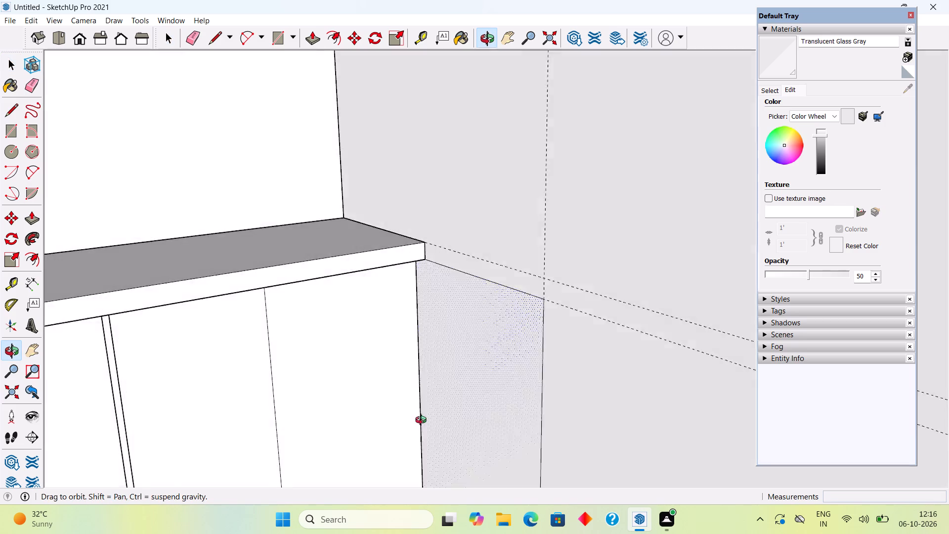
{"action": "middle_click_drag", "start_coordinate": [423, 421], "coordinate": [294, 427]}
{"action": "key", "text": "p"}
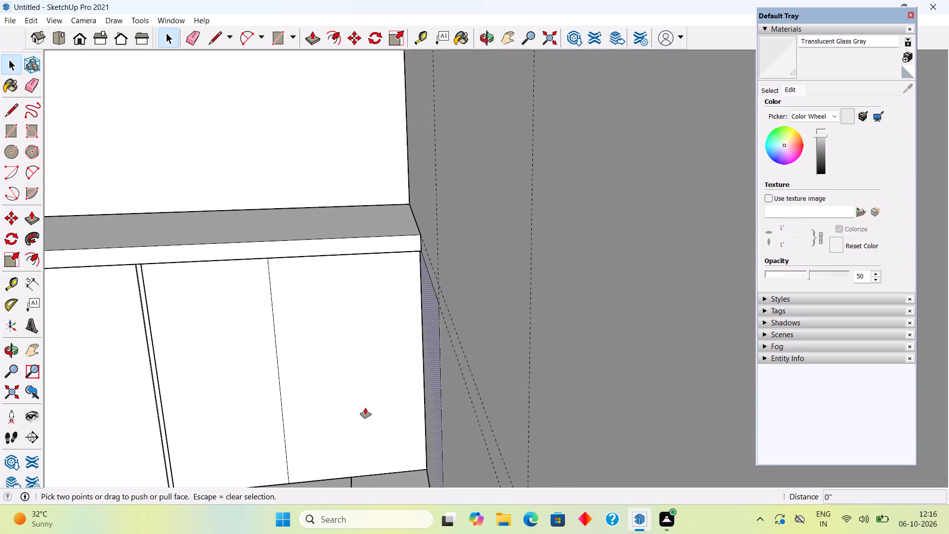
{"action": "left_click", "coordinate": [434, 390]}
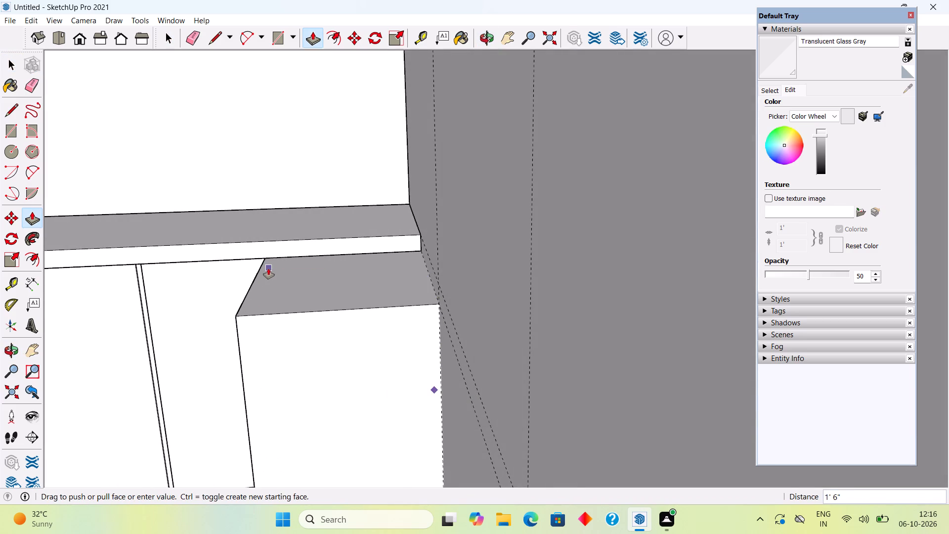
{"action": "middle_click_drag", "start_coordinate": [273, 267], "coordinate": [353, 267]}
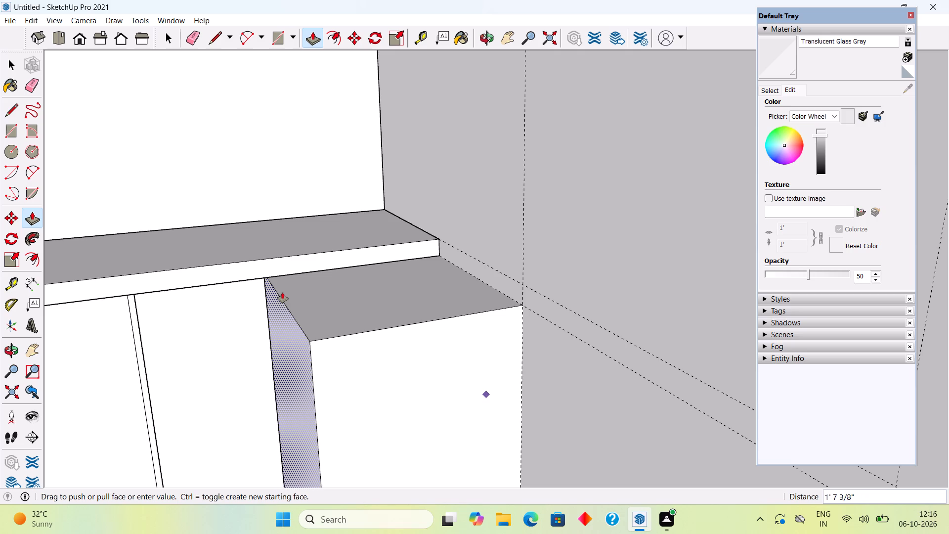
{"action": "scroll", "coordinate": [296, 292], "scroll_direction": "up", "scroll_amount": 14}
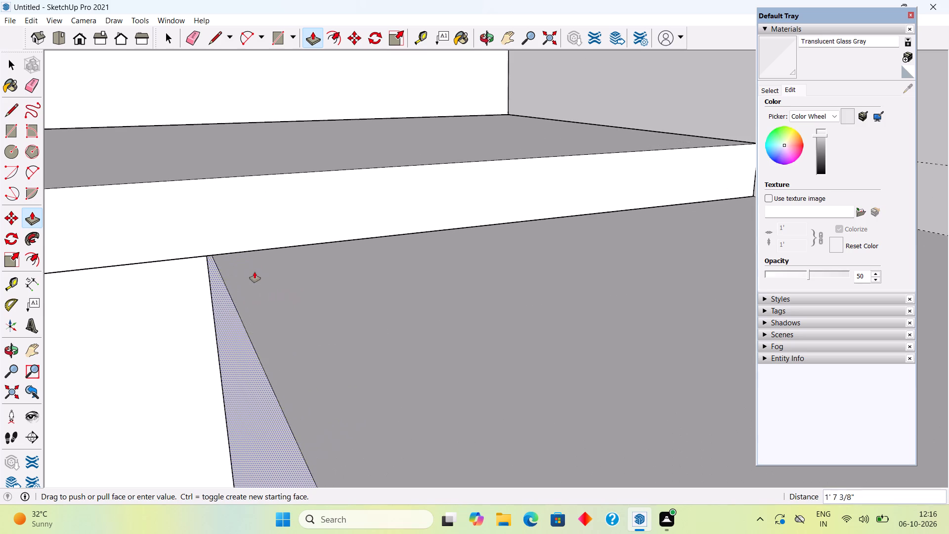
{"action": "scroll", "coordinate": [255, 272], "scroll_direction": "up", "scroll_amount": 7}
{"action": "scroll", "coordinate": [160, 332], "scroll_direction": "up", "scroll_amount": 7}
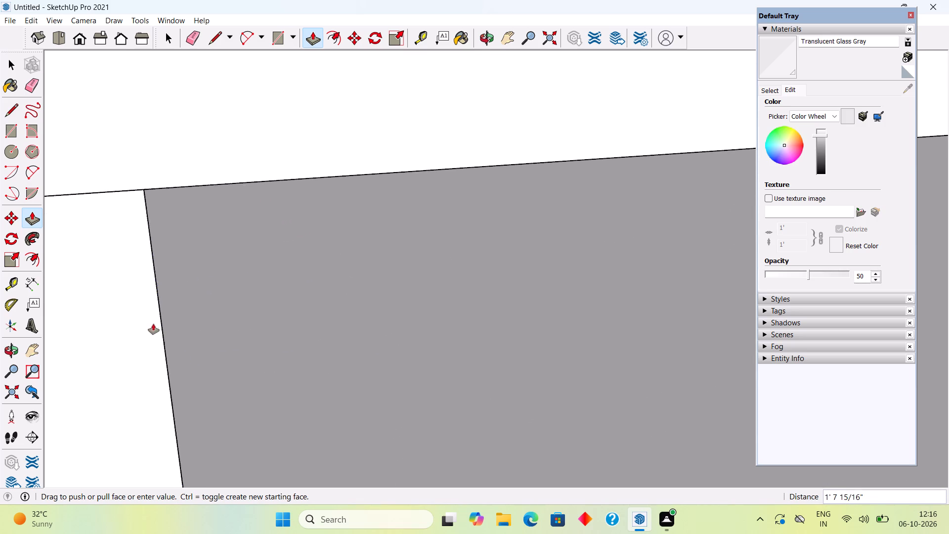
{"action": "scroll", "coordinate": [153, 324], "scroll_direction": "up", "scroll_amount": 3}
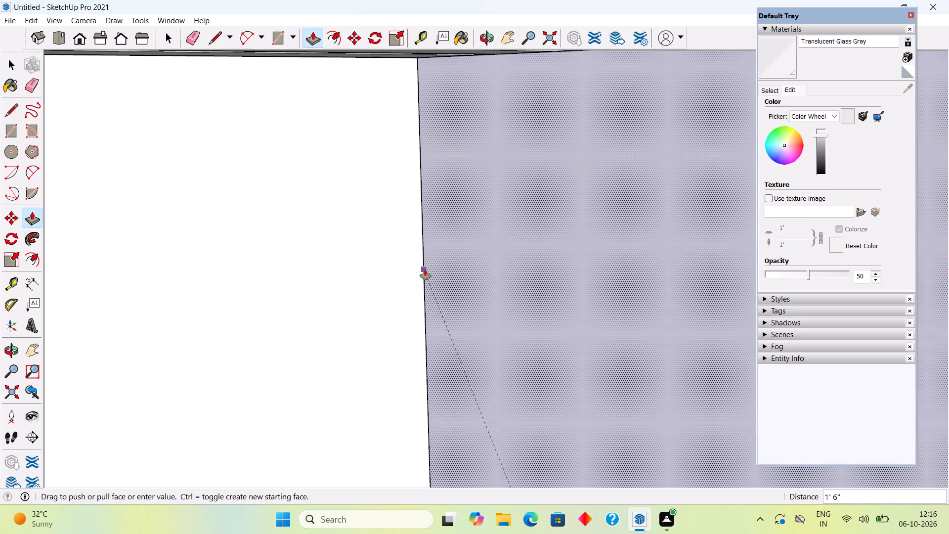
{"action": "left_click", "coordinate": [426, 269]}
Pull the new cabinet's free end face 0.3" along the side wall for the gap strip at the first vertical guide.
{"action": "scroll", "coordinate": [426, 269], "scroll_direction": "down", "scroll_amount": 20}
{"action": "scroll", "coordinate": [426, 269], "scroll_direction": "down", "scroll_amount": 9}
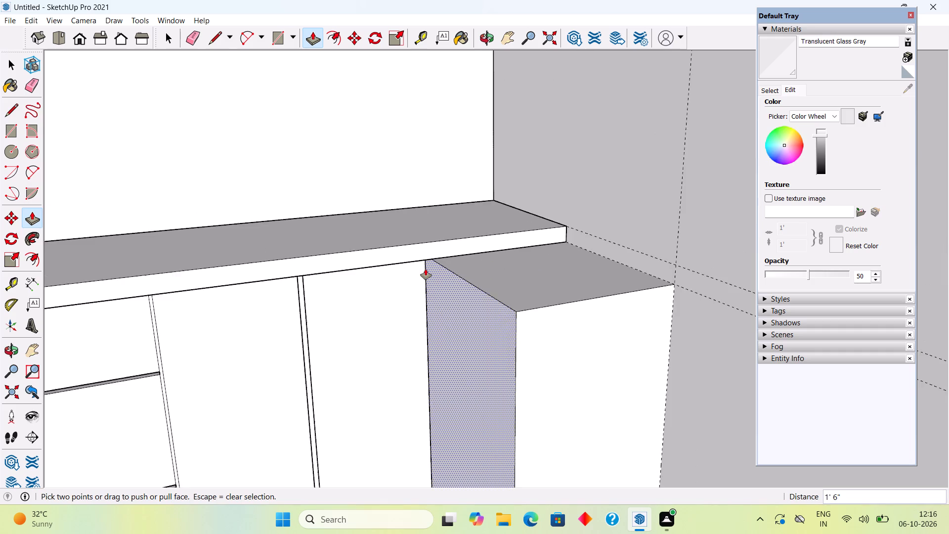
{"action": "scroll", "coordinate": [426, 269], "scroll_direction": "down", "scroll_amount": 13}
{"action": "scroll", "coordinate": [496, 322], "scroll_direction": "up", "scroll_amount": 7}
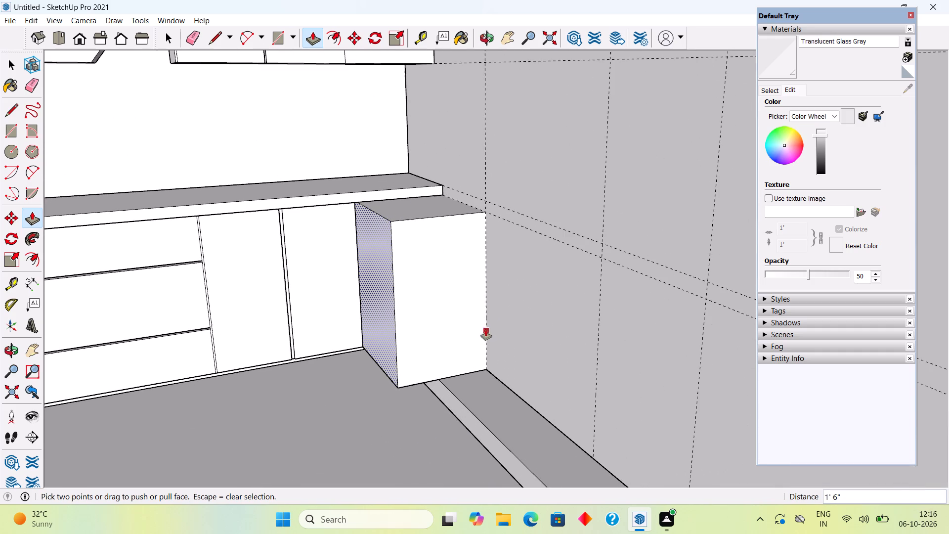
{"action": "middle_click_drag", "start_coordinate": [441, 314], "coordinate": [419, 288]}
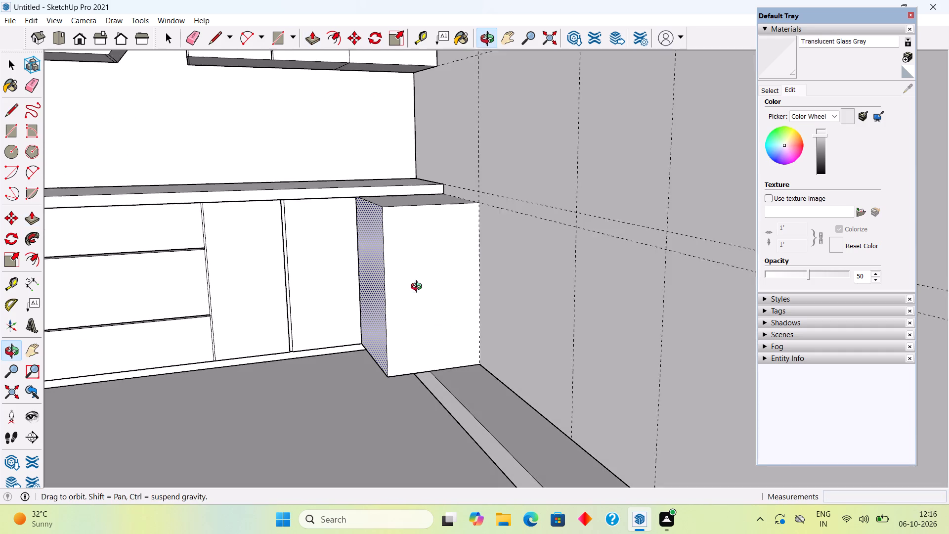
{"action": "middle_click_drag", "start_coordinate": [419, 288], "coordinate": [418, 288]}
{"action": "left_click", "coordinate": [415, 287]}
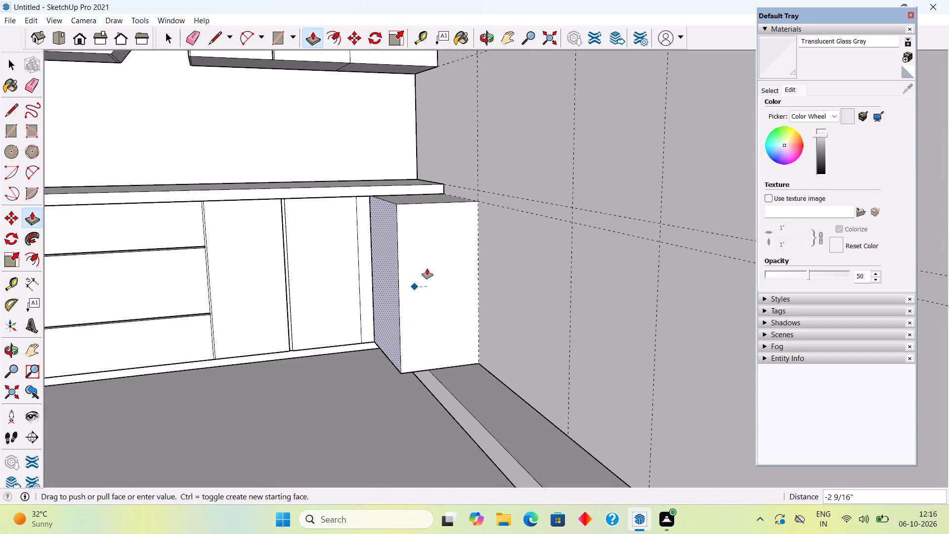
{"action": "key", "text": "space"}
{"action": "left_click", "coordinate": [426, 268]}
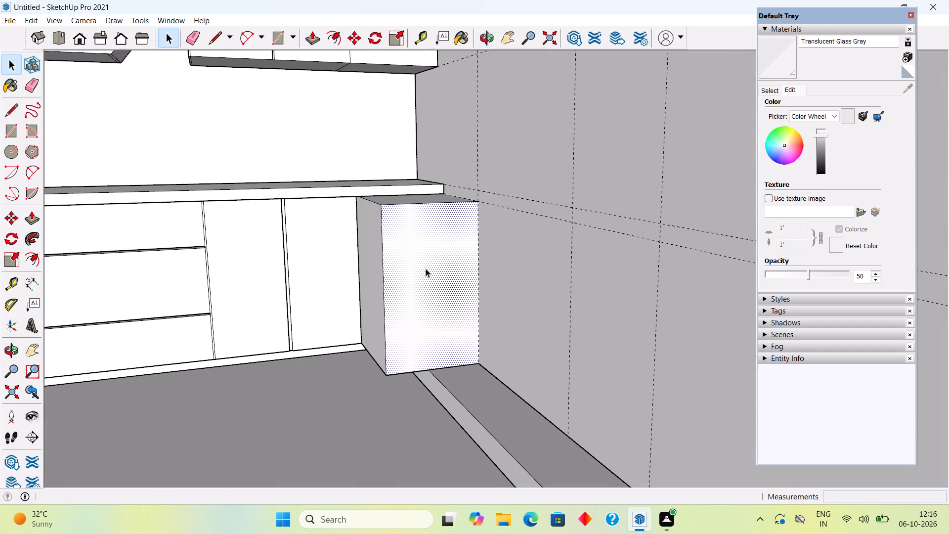
{"action": "key", "text": "p"}
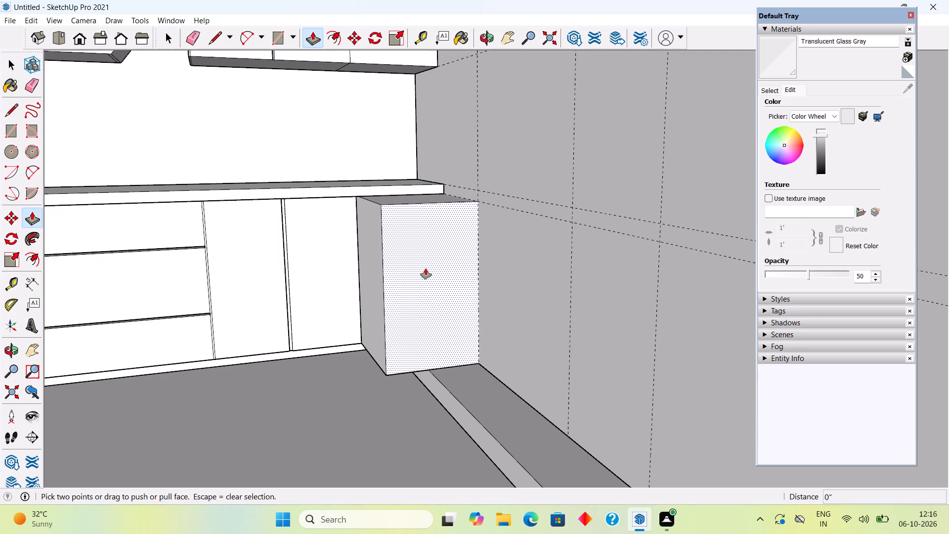
{"action": "left_click", "coordinate": [426, 268]}
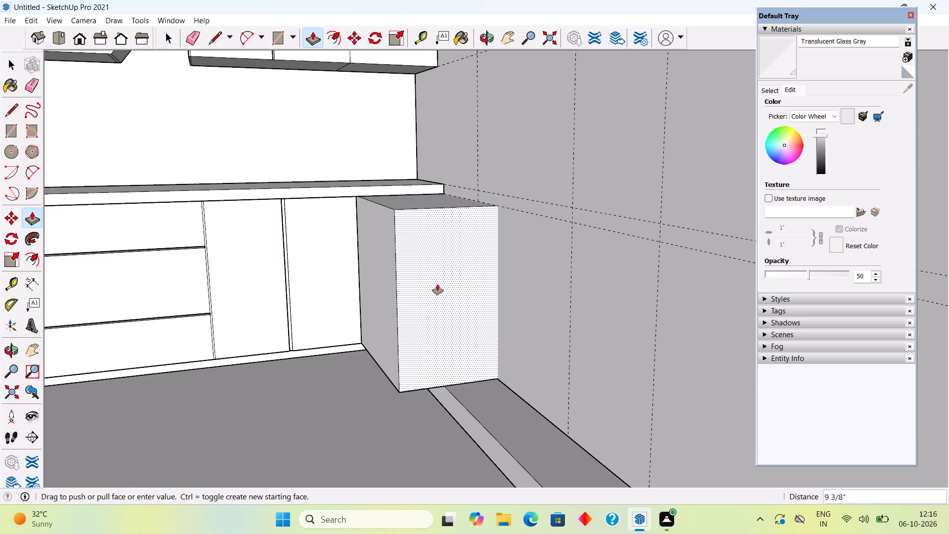
{"action": "type", "text": ".3\""}
{"action": "key", "text": "Return"}
Extend the end face 3' to the second vertical guide as a separate cabinet segment, and add a 0.3" gap strip.
{"action": "left_click", "coordinate": [437, 284]}
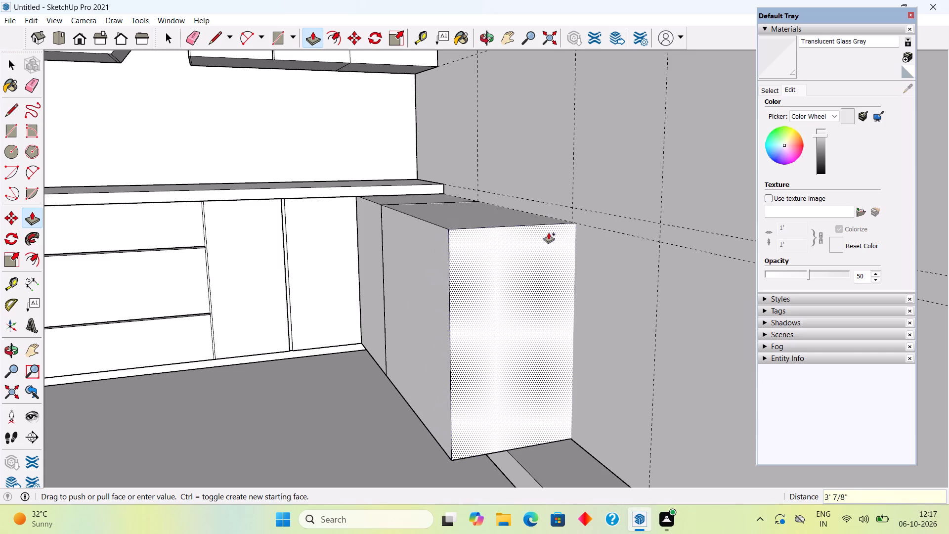
{"action": "left_click", "coordinate": [572, 162]}
{"action": "left_click", "coordinate": [548, 287]}
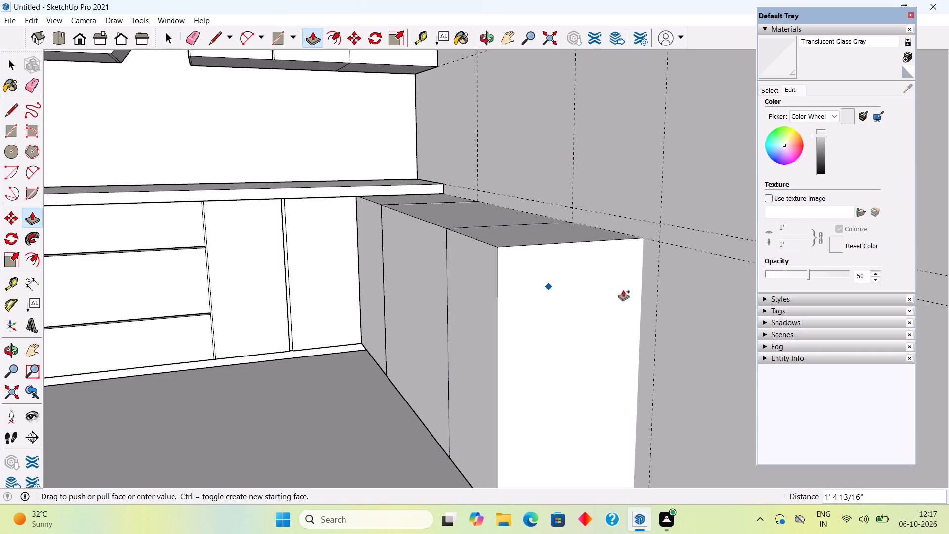
{"action": "type", "text": ".3\""}
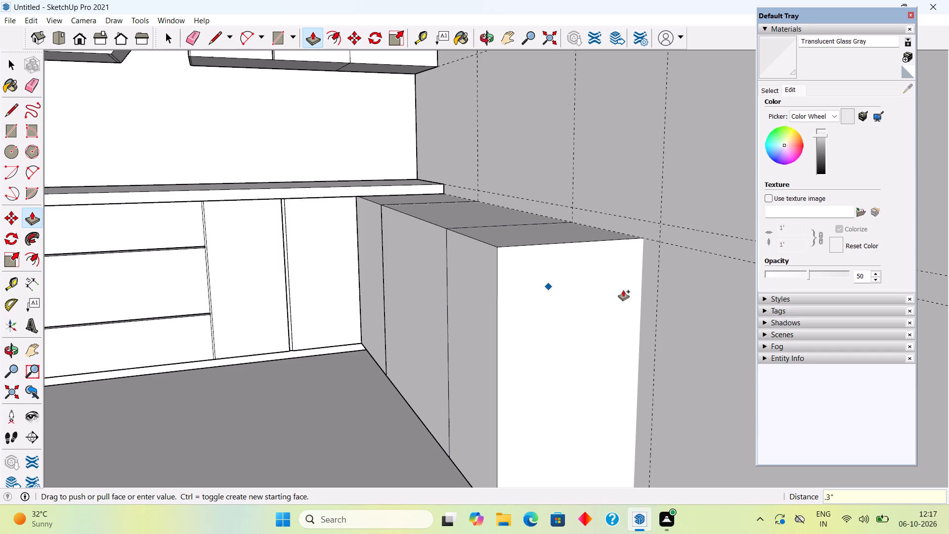
{"action": "key", "text": "Return"}
Extend the end face to the outermost vertical guide as the third cabinet segment, and finish it with a 0.3" strip.
{"action": "left_click", "coordinate": [526, 287]}
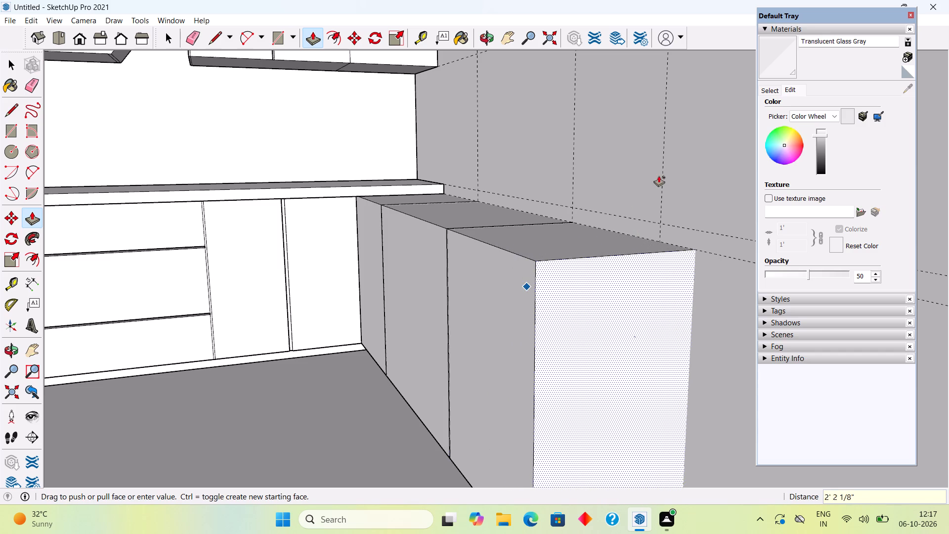
{"action": "left_click", "coordinate": [663, 171]}
{"action": "left_click", "coordinate": [615, 284]}
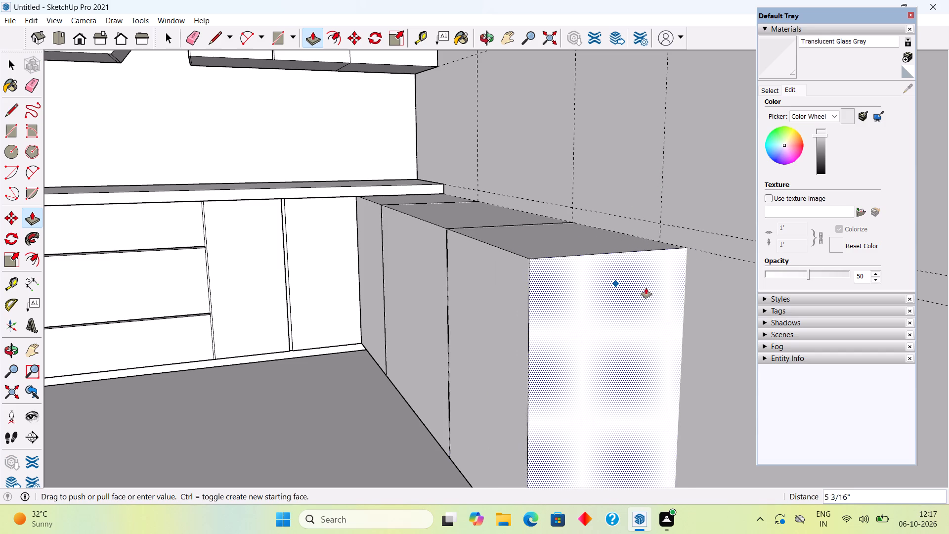
{"action": "left_click", "coordinate": [661, 205]}
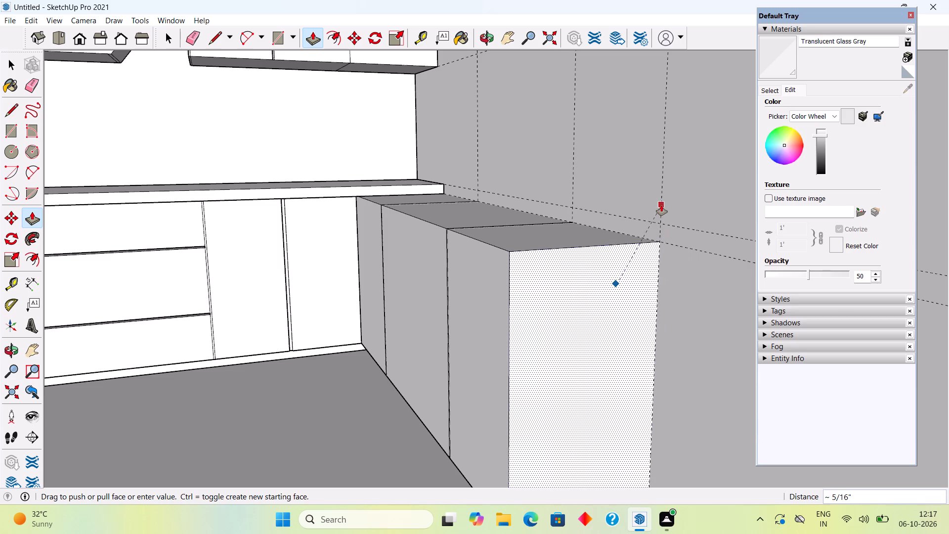
{"action": "left_click", "coordinate": [633, 291]}
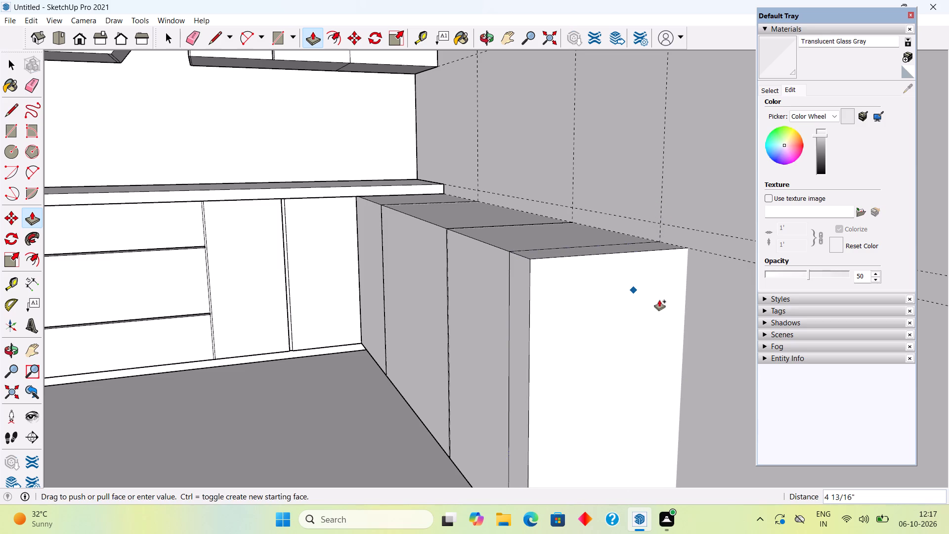
{"action": "type", "text": ".3\""}
{"action": "key", "text": "Return"}
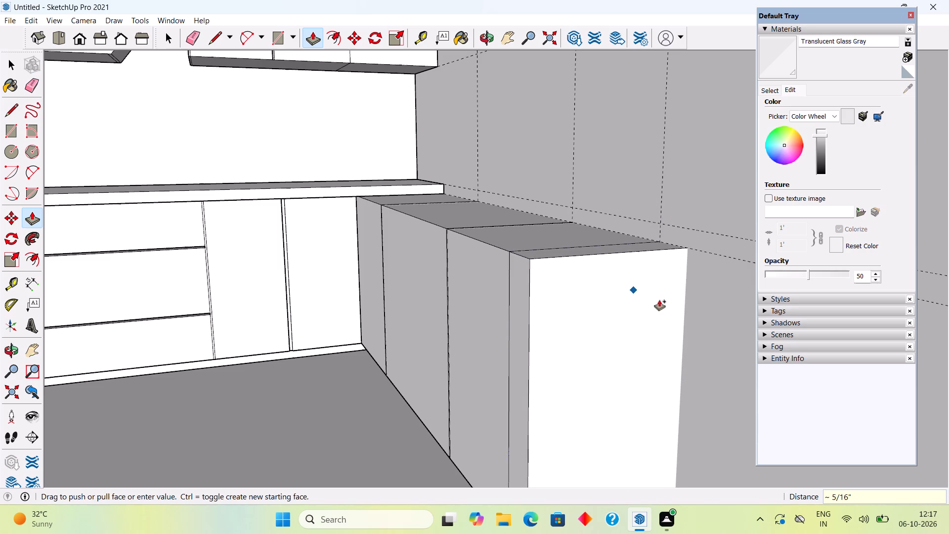
{"action": "scroll", "coordinate": [644, 283], "scroll_direction": "down", "scroll_amount": 13}
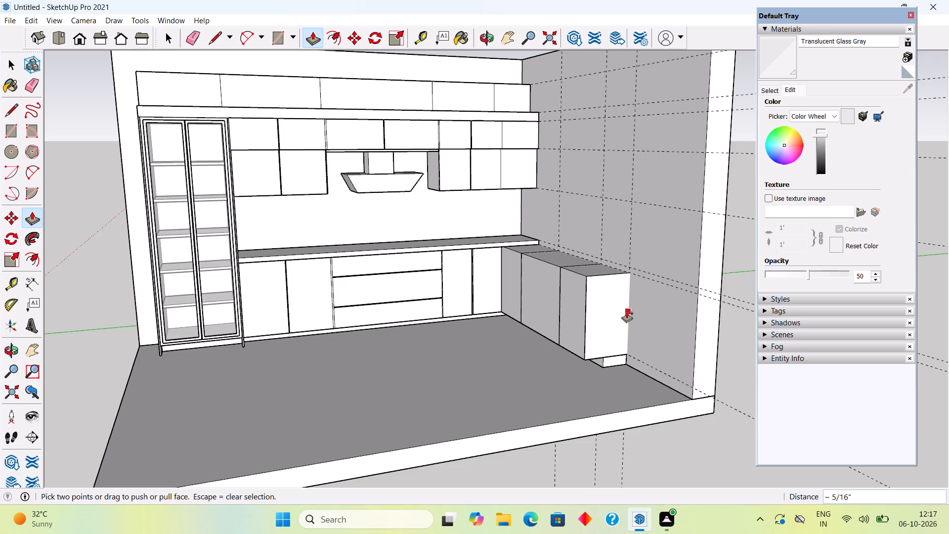
{"action": "key", "text": "space"}
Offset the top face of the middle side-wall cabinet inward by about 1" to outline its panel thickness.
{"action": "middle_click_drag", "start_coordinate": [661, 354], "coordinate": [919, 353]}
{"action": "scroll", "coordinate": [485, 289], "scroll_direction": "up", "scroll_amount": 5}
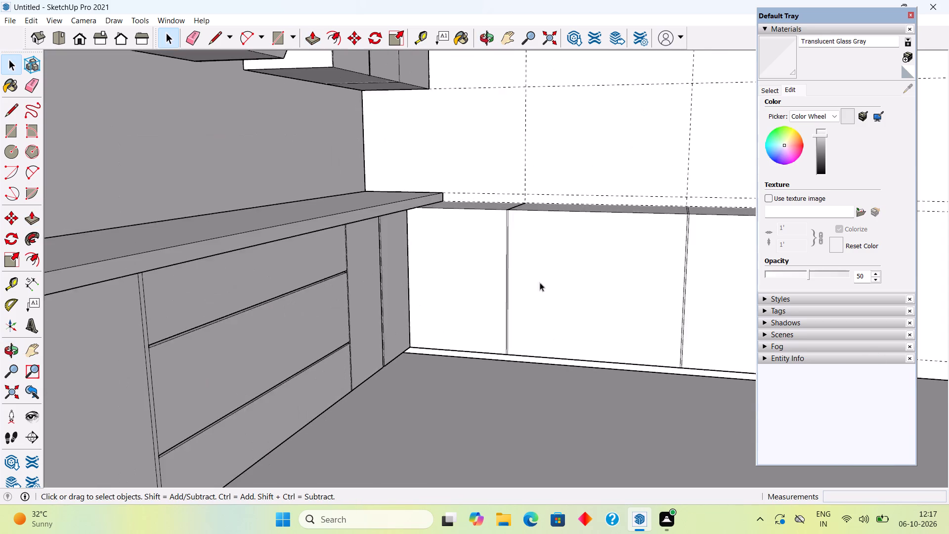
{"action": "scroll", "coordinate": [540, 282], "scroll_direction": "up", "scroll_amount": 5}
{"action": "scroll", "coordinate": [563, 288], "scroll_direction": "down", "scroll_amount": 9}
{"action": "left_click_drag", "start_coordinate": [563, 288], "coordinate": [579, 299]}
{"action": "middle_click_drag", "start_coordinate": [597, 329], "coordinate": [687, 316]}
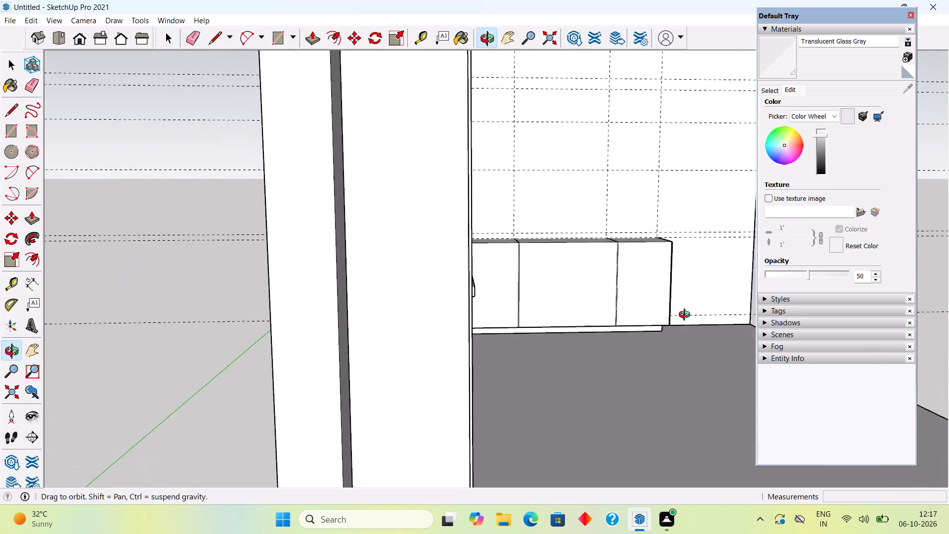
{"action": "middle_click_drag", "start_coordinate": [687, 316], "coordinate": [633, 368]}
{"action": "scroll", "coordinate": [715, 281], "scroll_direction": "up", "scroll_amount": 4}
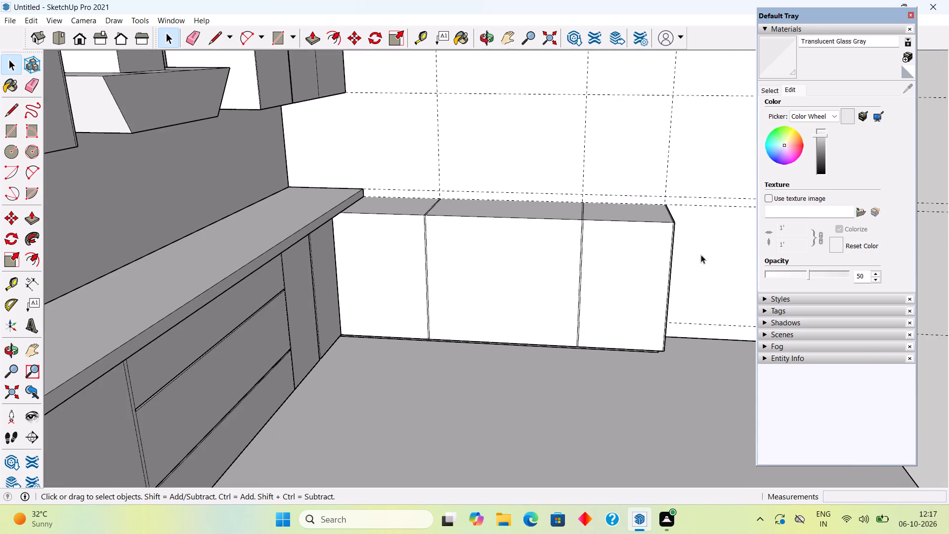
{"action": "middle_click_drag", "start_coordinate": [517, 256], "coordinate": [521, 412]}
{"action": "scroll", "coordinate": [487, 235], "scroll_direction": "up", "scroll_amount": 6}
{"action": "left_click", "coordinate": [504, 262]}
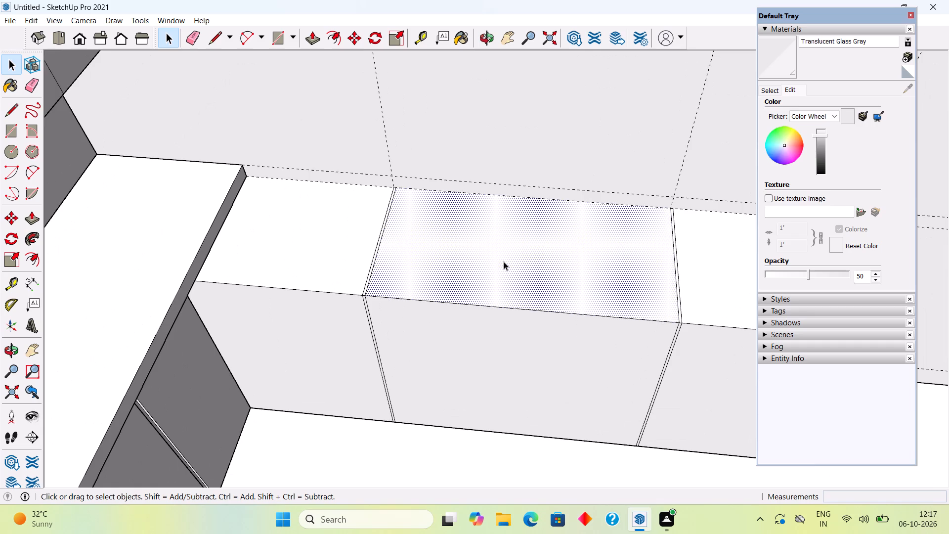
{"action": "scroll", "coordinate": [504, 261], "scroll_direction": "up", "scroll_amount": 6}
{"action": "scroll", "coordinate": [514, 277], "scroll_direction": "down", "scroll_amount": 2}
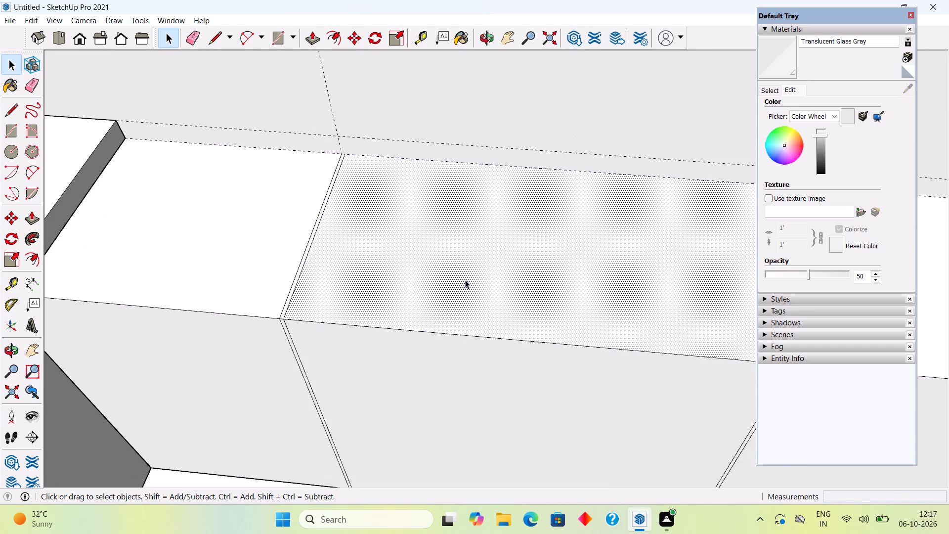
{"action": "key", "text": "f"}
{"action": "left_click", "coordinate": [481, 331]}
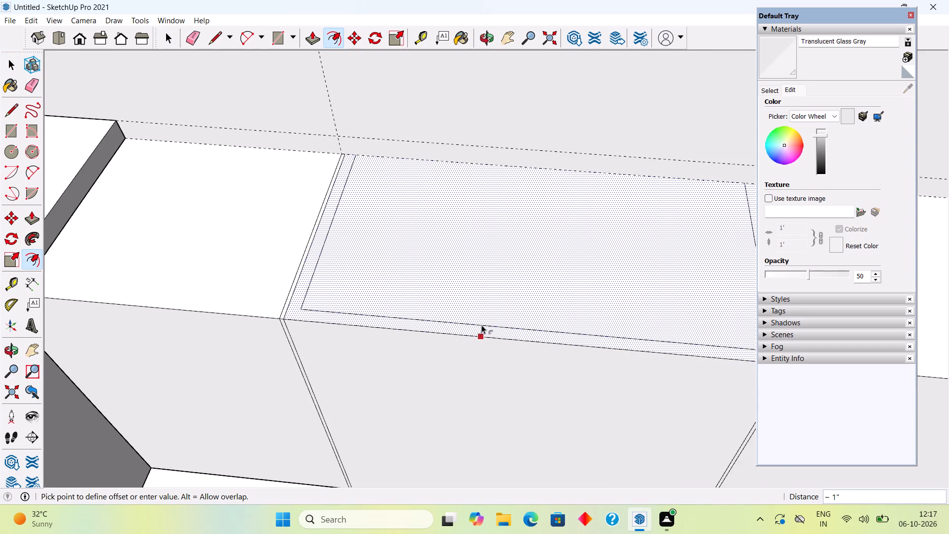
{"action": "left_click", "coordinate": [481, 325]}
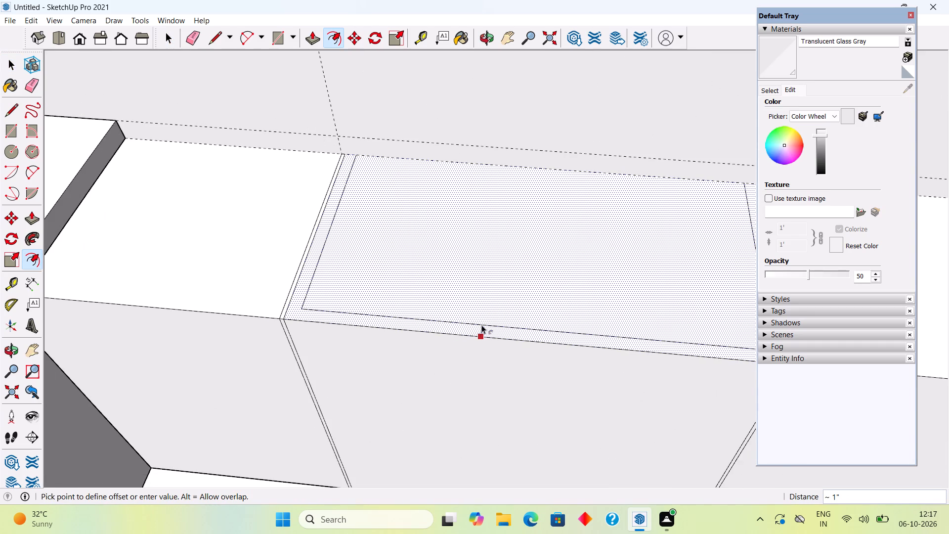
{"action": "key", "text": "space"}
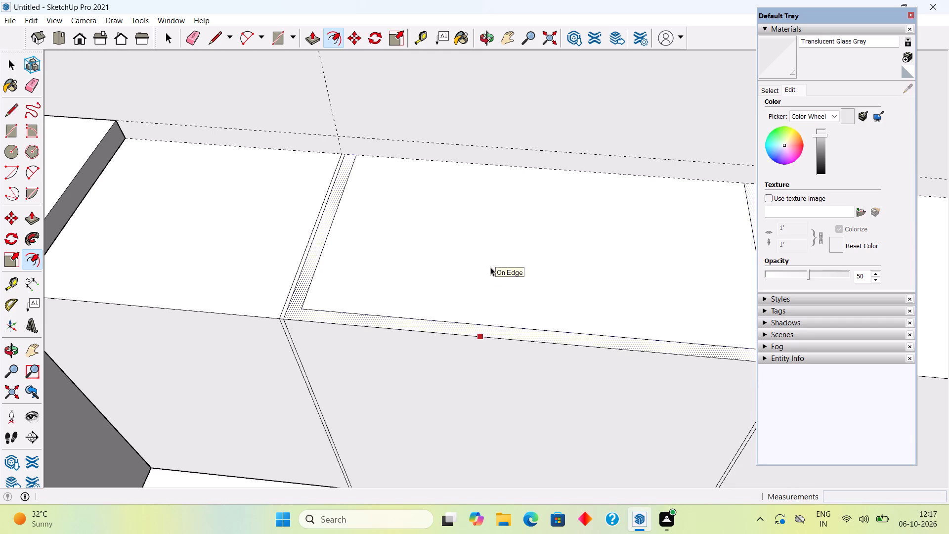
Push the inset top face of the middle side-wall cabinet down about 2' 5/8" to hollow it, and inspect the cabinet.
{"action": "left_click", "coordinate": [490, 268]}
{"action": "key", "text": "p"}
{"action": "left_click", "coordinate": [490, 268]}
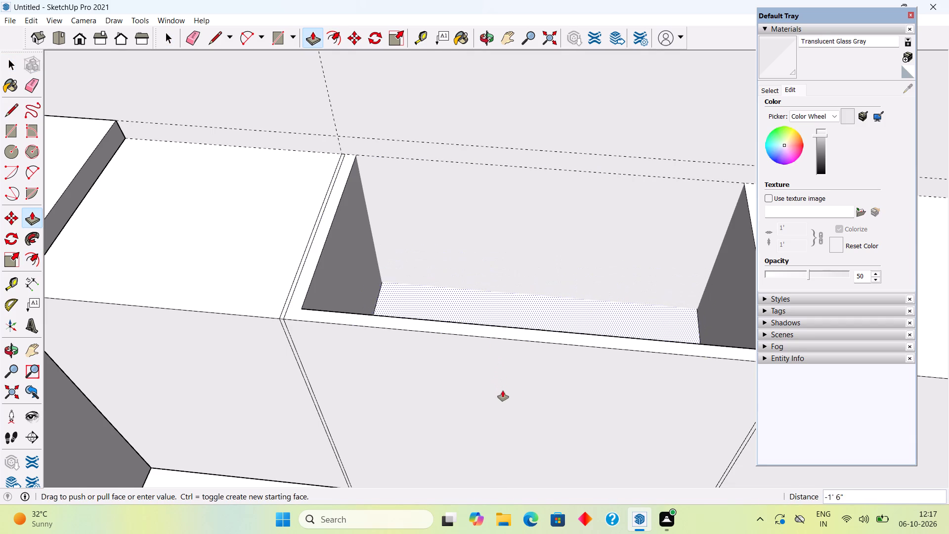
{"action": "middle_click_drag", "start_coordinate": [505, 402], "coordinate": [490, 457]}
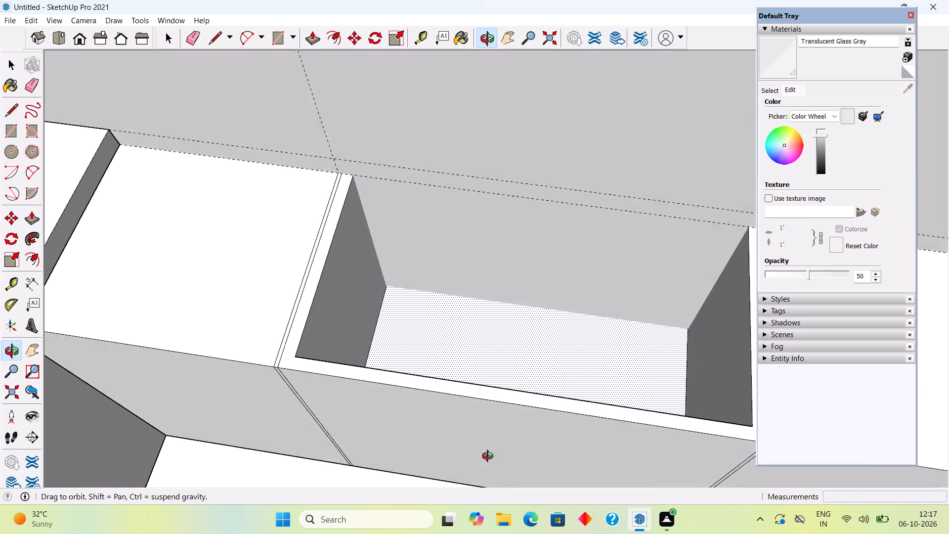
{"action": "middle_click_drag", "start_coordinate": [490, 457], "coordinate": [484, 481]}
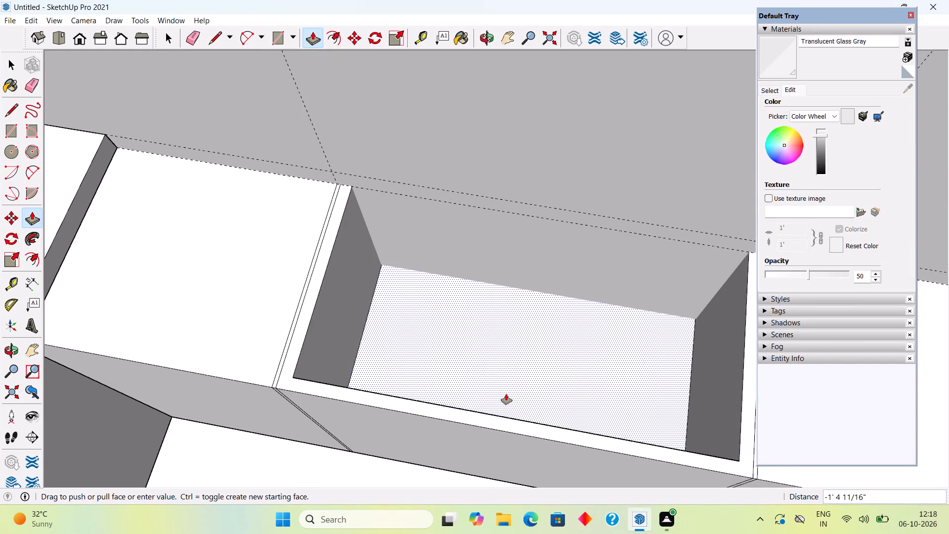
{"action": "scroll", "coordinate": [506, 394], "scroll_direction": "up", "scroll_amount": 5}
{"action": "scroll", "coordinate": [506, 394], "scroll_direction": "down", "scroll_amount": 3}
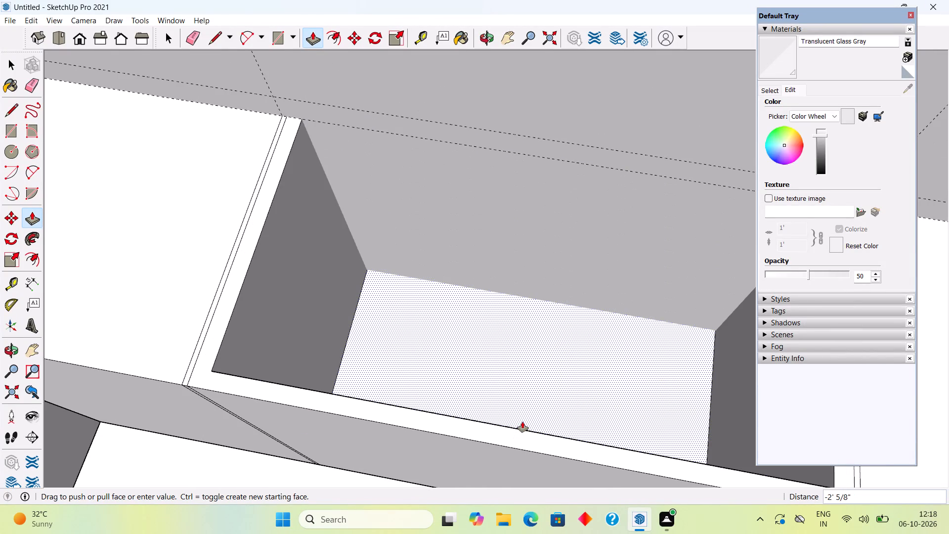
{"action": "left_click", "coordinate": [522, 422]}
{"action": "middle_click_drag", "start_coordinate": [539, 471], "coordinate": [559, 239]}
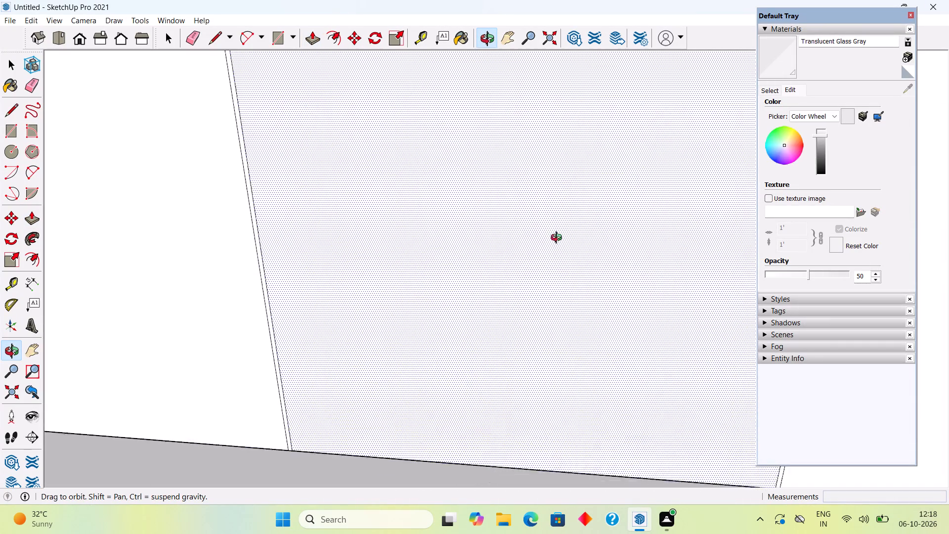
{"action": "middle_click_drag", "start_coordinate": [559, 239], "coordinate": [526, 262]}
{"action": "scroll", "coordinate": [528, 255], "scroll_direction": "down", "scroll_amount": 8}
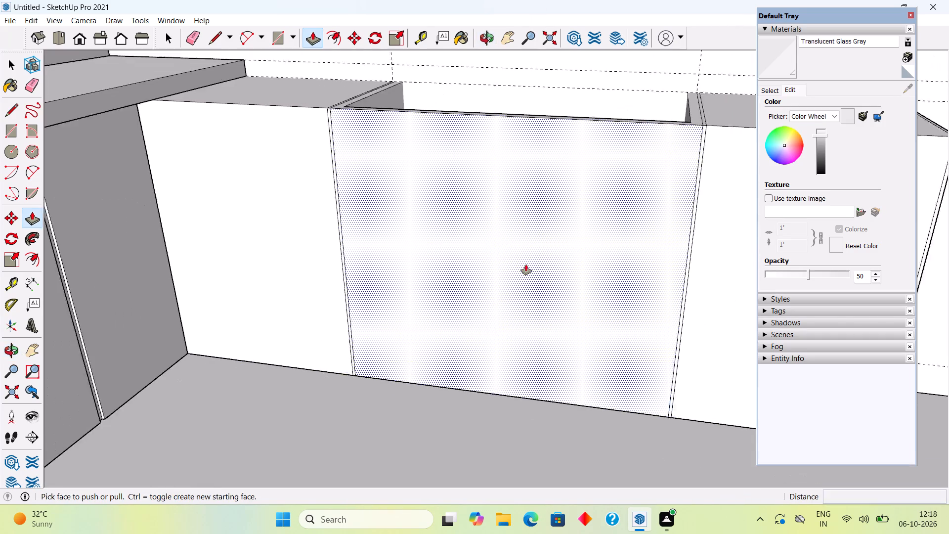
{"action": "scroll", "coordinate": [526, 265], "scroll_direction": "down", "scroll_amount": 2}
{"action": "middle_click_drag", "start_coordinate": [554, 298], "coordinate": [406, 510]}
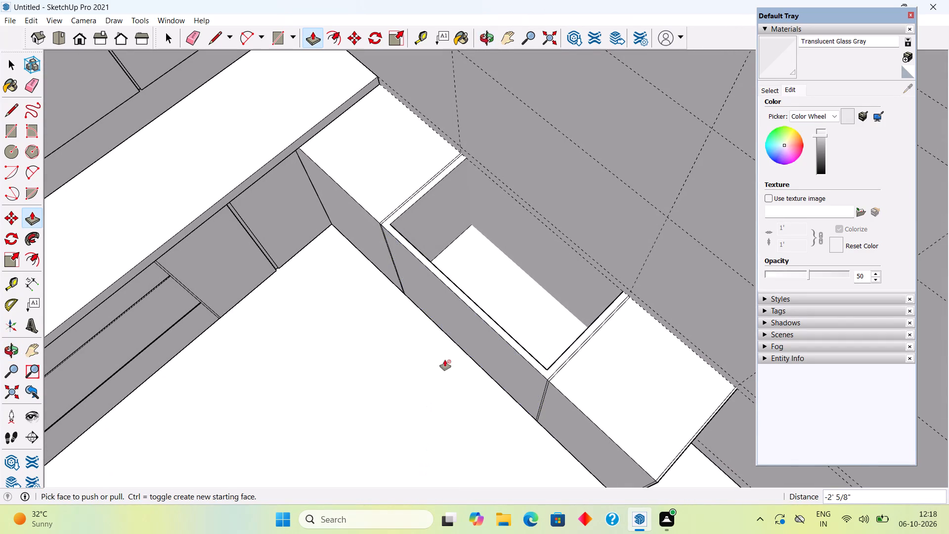
Undo the hollowing and all side-wall cabinet segments, including their starting rectangle, back to the bare plinth.
{"action": "key", "text": "ctrl+z"}
{"action": "key", "text": "ctrl+z"}
{"action": "key", "text": "ctrl+z"}
{"action": "key", "text": "ctrl+z"}
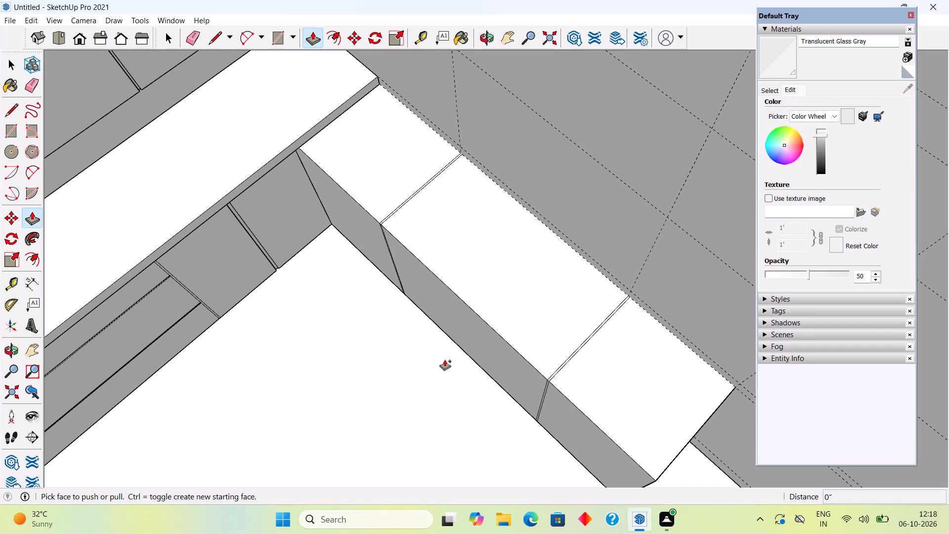
{"action": "key", "text": "ctrl+z"}
{"action": "key", "text": "ctrl+z"}
{"action": "key", "text": "ctrl+z"}
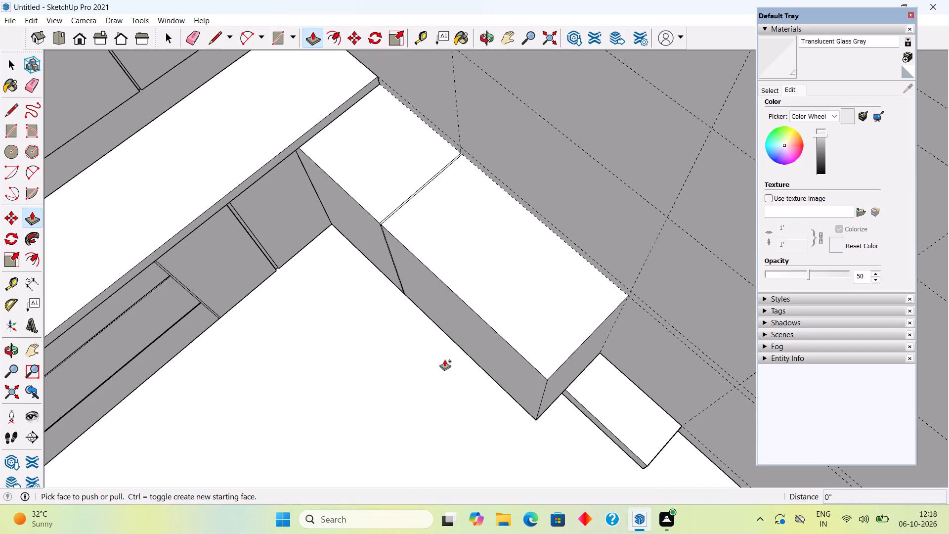
{"action": "key", "text": "ctrl+z"}
{"action": "key", "text": "ctrl+z"}
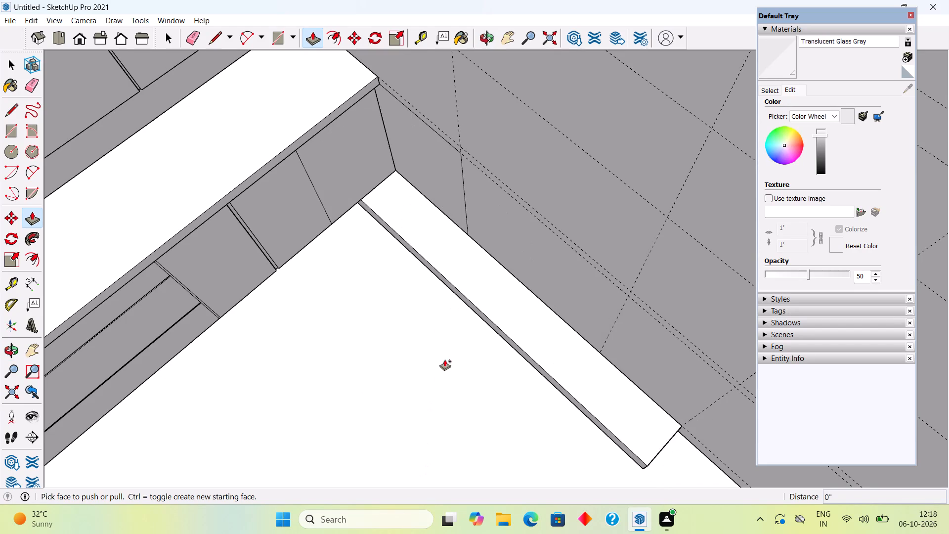
{"action": "left_click", "coordinate": [445, 360]}
{"action": "key", "text": "ctrl+z"}
{"action": "key", "text": "ctrl+z"}
{"action": "key", "text": "space"}
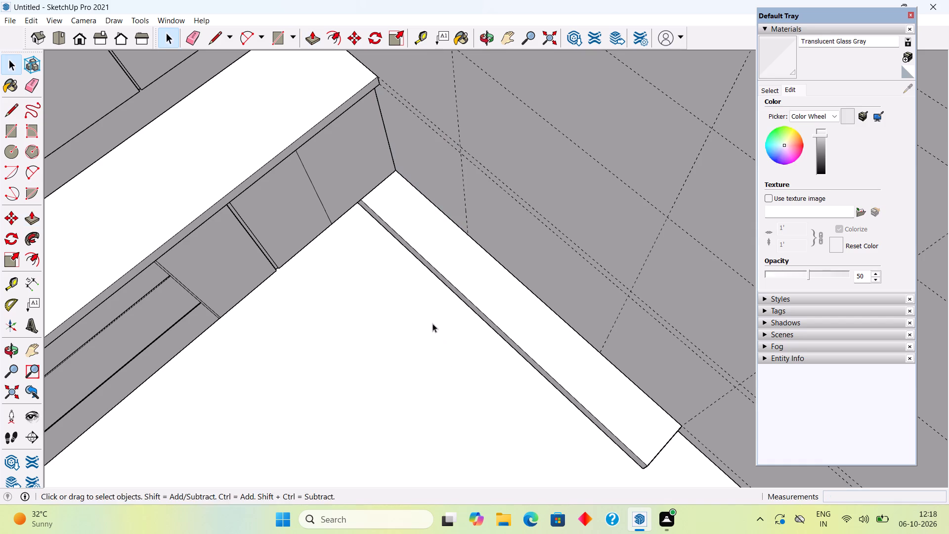
Draw a rectangle on the corner base cabinet's front, from the top of the vertical edge line to the bottom corner at the side wall.
{"action": "middle_click_drag", "start_coordinate": [414, 292], "coordinate": [305, 140]}
{"action": "scroll", "coordinate": [381, 133], "scroll_direction": "up", "scroll_amount": 5}
{"action": "scroll", "coordinate": [524, 282], "scroll_direction": "down", "scroll_amount": 8}
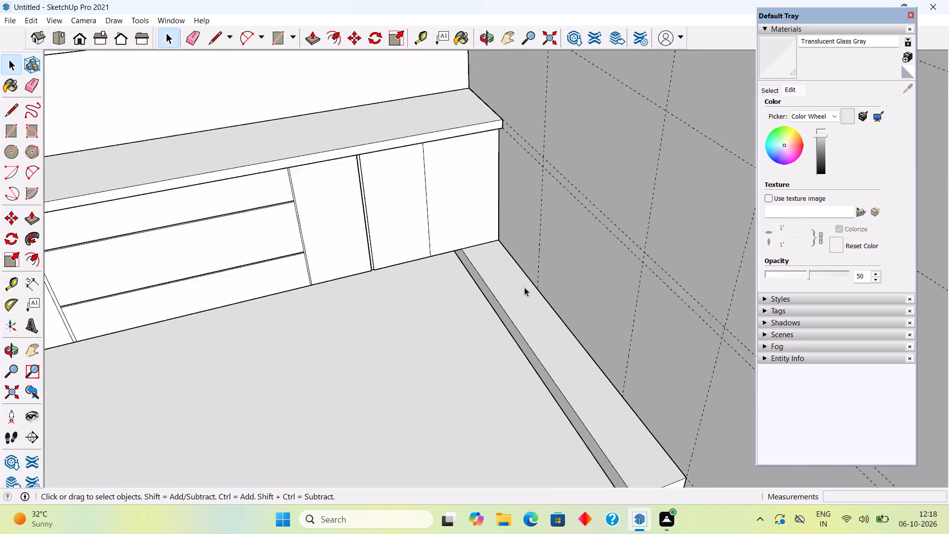
{"action": "middle_click_drag", "start_coordinate": [721, 420], "coordinate": [635, 390]}
{"action": "scroll", "coordinate": [471, 48], "scroll_direction": "up", "scroll_amount": 6}
{"action": "scroll", "coordinate": [531, 292], "scroll_direction": "up", "scroll_amount": 2}
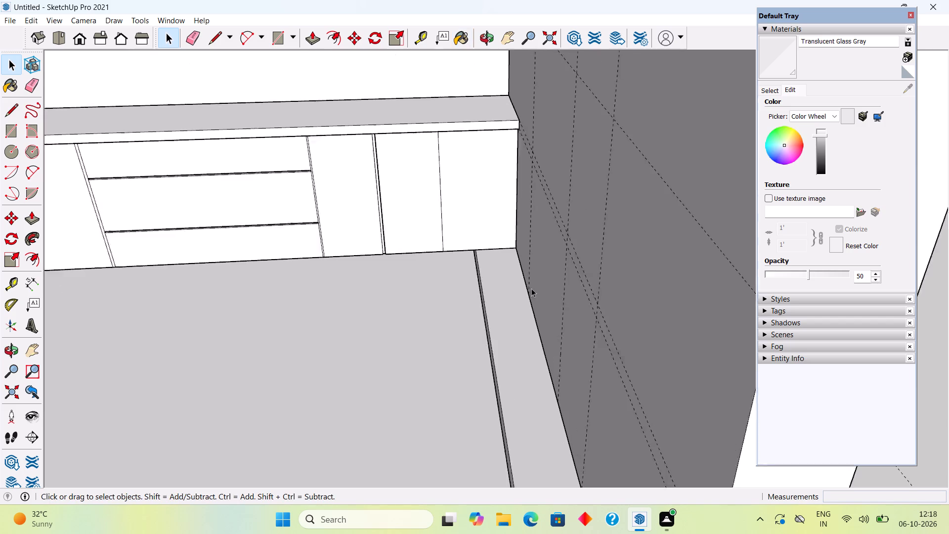
{"action": "scroll", "coordinate": [531, 288], "scroll_direction": "up", "scroll_amount": 4}
{"action": "scroll", "coordinate": [519, 174], "scroll_direction": "down", "scroll_amount": 2}
{"action": "scroll", "coordinate": [514, 67], "scroll_direction": "up", "scroll_amount": 4}
{"action": "middle_click_drag", "start_coordinate": [507, 129], "coordinate": [498, 69]}
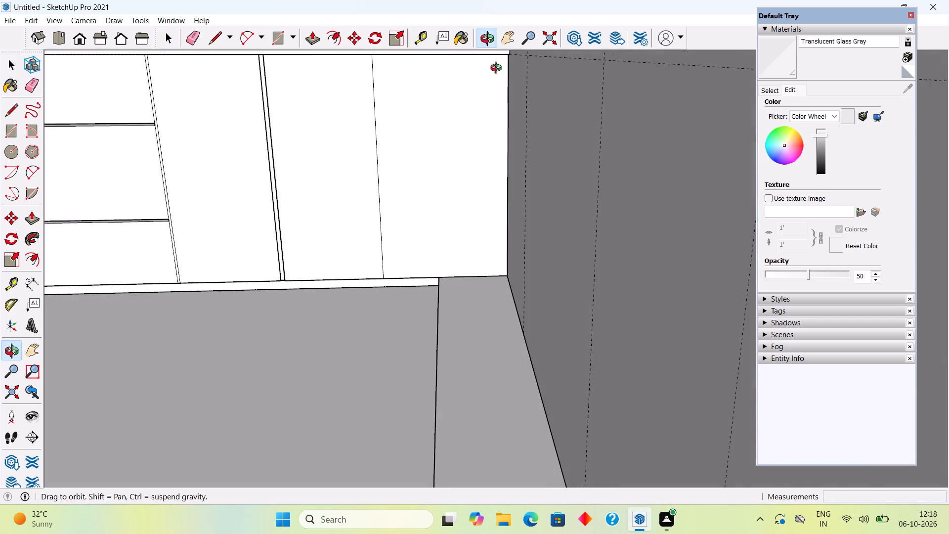
{"action": "middle_click_drag", "start_coordinate": [498, 69], "coordinate": [498, 64]}
{"action": "scroll", "coordinate": [498, 64], "scroll_direction": "down", "scroll_amount": 15}
{"action": "scroll", "coordinate": [494, 47], "scroll_direction": "up", "scroll_amount": 2}
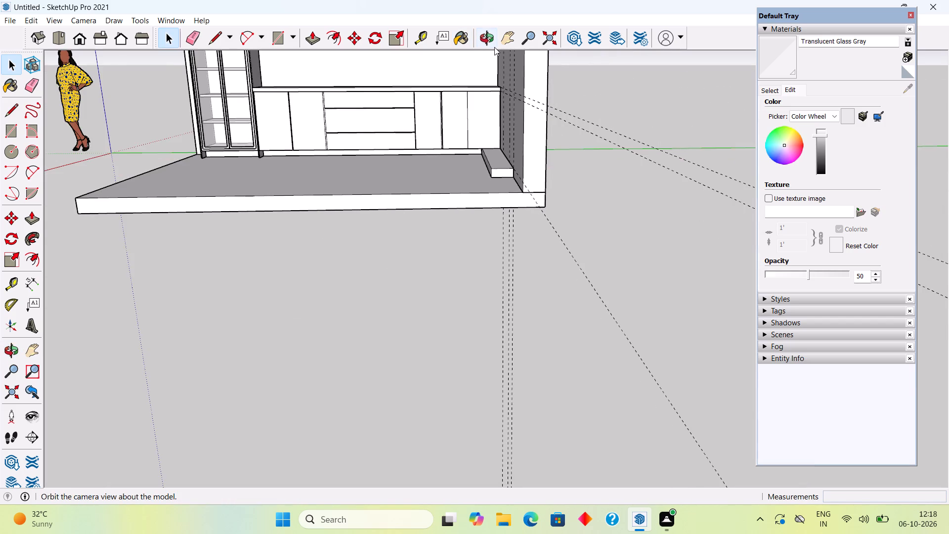
{"action": "scroll", "coordinate": [494, 47], "scroll_direction": "up", "scroll_amount": 2}
{"action": "scroll", "coordinate": [468, 85], "scroll_direction": "up", "scroll_amount": 18}
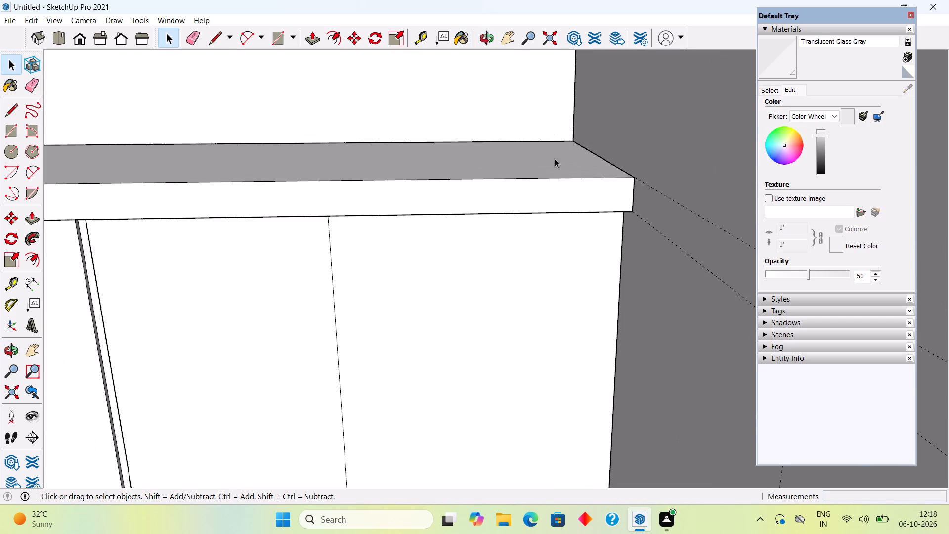
{"action": "middle_click_drag", "start_coordinate": [557, 211], "coordinate": [555, 62]}
{"action": "key", "text": "r"}
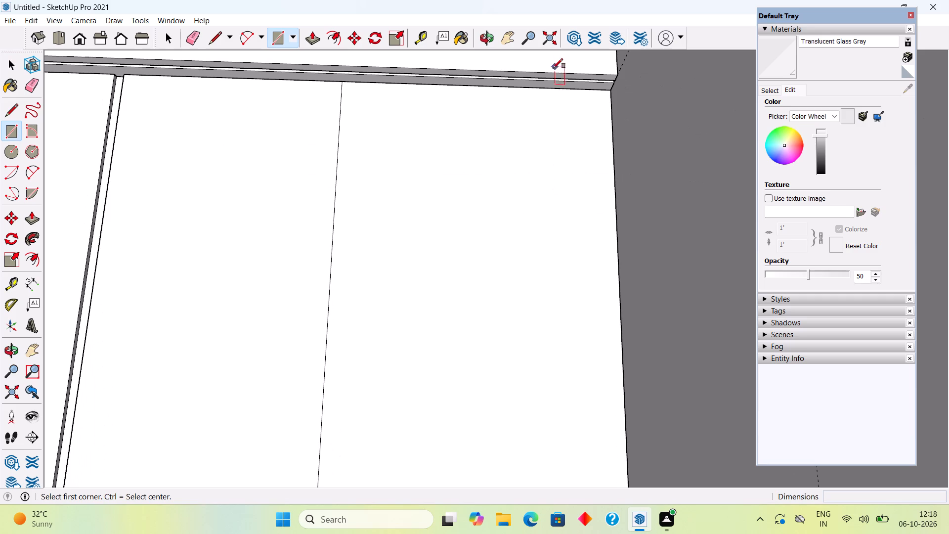
{"action": "left_click", "coordinate": [344, 84]}
{"action": "scroll", "coordinate": [660, 148], "scroll_direction": "down", "scroll_amount": 5}
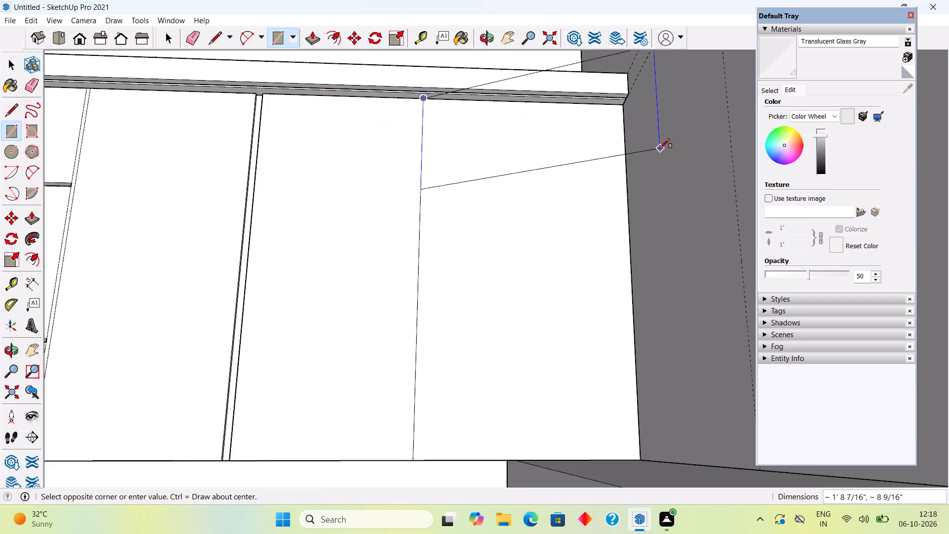
{"action": "middle_click_drag", "start_coordinate": [655, 381], "coordinate": [655, 437]}
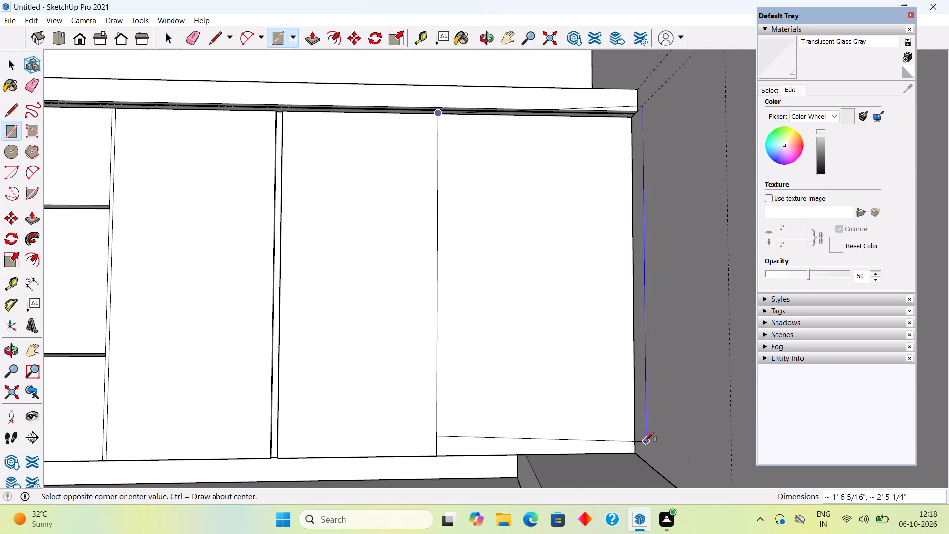
{"action": "left_click", "coordinate": [633, 453]}
{"action": "key", "text": "space"}
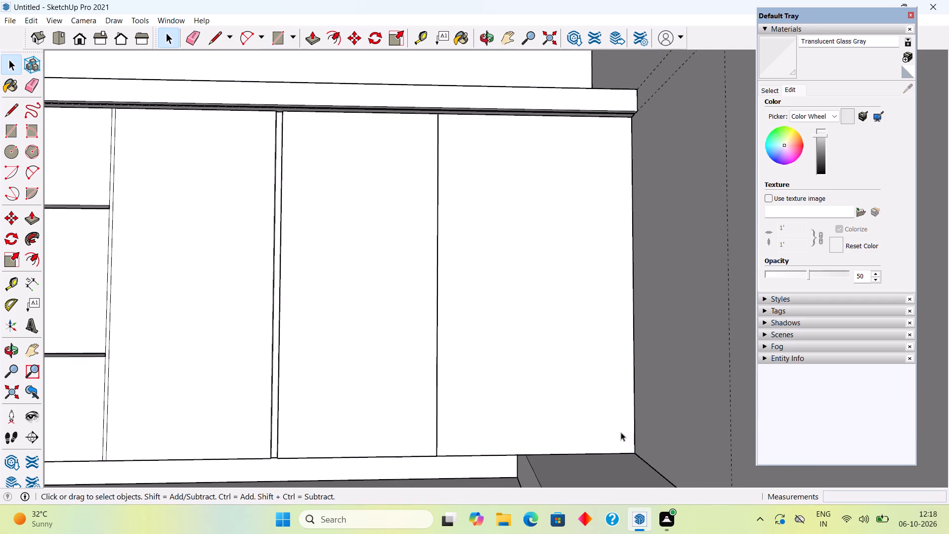
Pull the new rectangle out 1' 10" along the side wall to the first vertical guide.
{"action": "key", "text": "p"}
{"action": "left_click", "coordinate": [611, 414]}
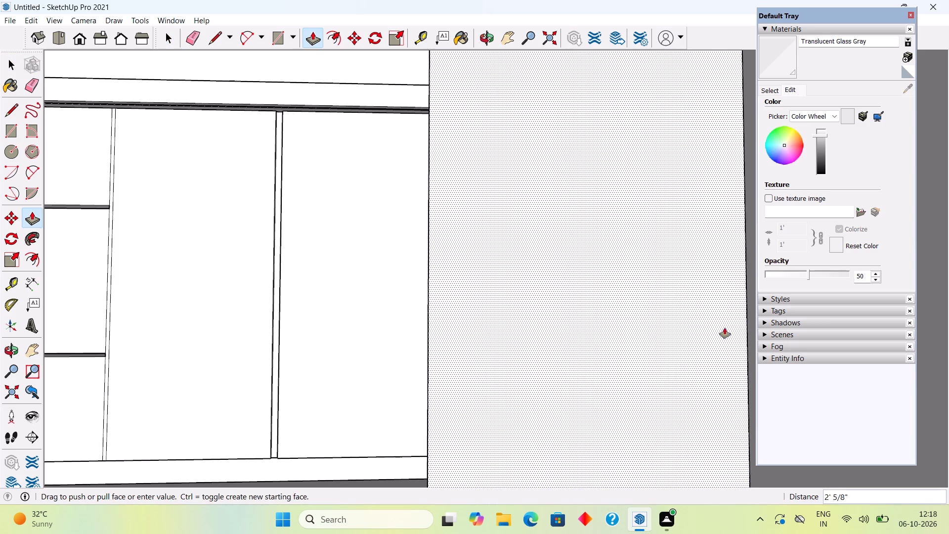
{"action": "scroll", "coordinate": [681, 329], "scroll_direction": "down", "scroll_amount": 13}
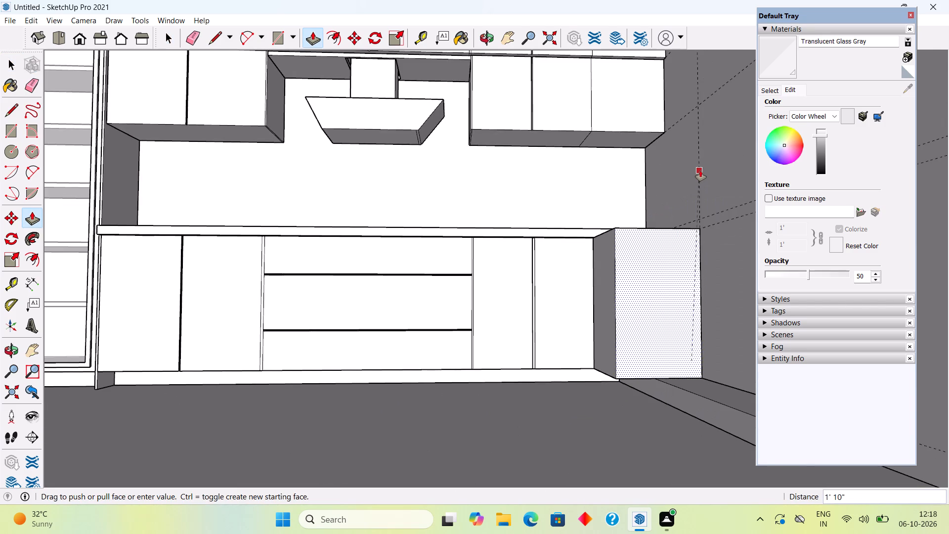
{"action": "left_click", "coordinate": [700, 170]}
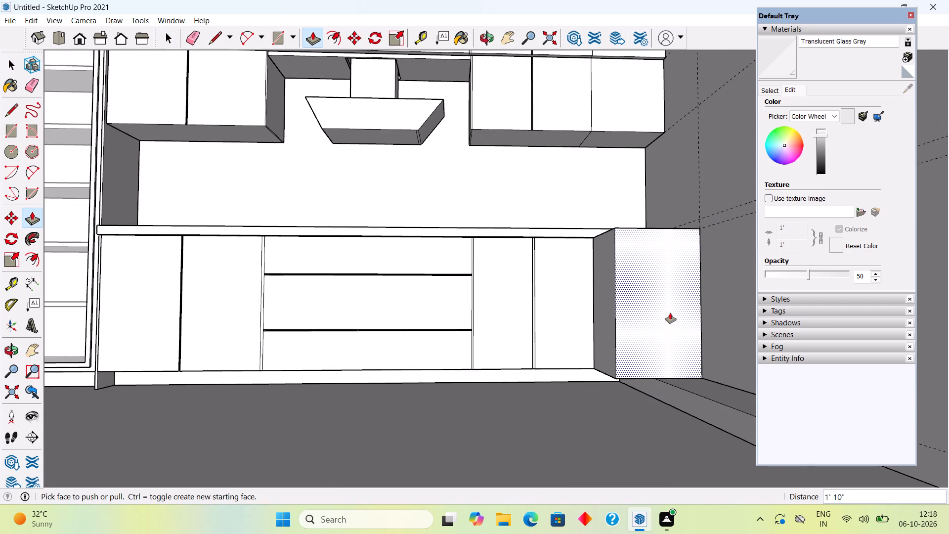
Extend the cabinet's end face 0.3" as a separate gap strip at the first vertical guide.
{"action": "left_click", "coordinate": [670, 313]}
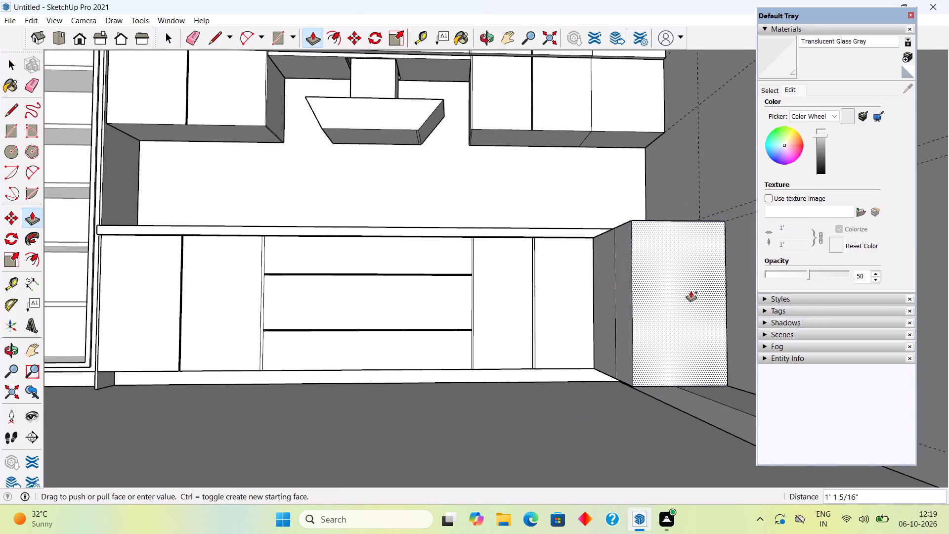
{"action": "type", "text": ".3\""}
{"action": "key", "text": "Return"}
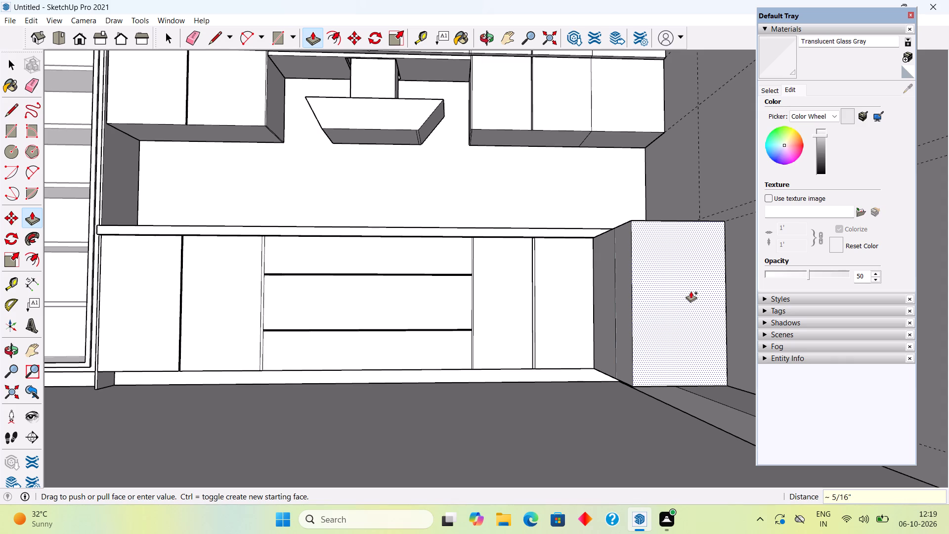
Pull the end face beyond the first gap strip about 3' along the side wall to the second vertical guide.
{"action": "left_click", "coordinate": [691, 292]}
{"action": "scroll", "coordinate": [691, 292], "scroll_direction": "down", "scroll_amount": 9}
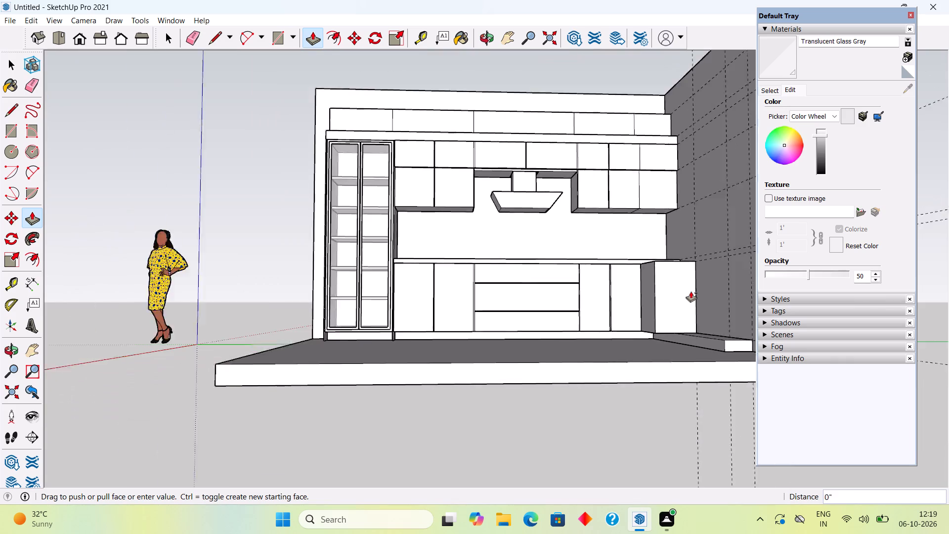
{"action": "middle_click_drag", "start_coordinate": [707, 353], "coordinate": [697, 533]}
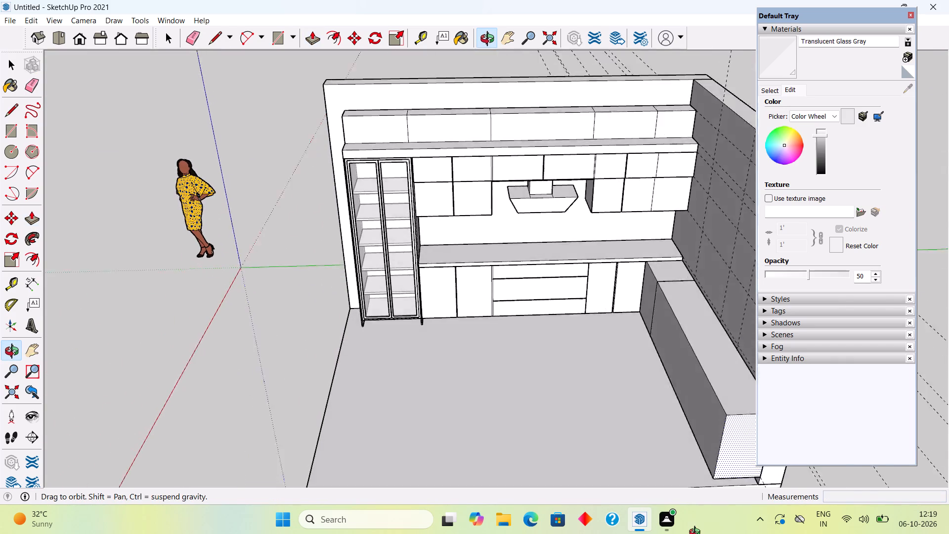
{"action": "middle_click_drag", "start_coordinate": [697, 533], "coordinate": [688, 533]}
{"action": "scroll", "coordinate": [661, 242], "scroll_direction": "up", "scroll_amount": 16}
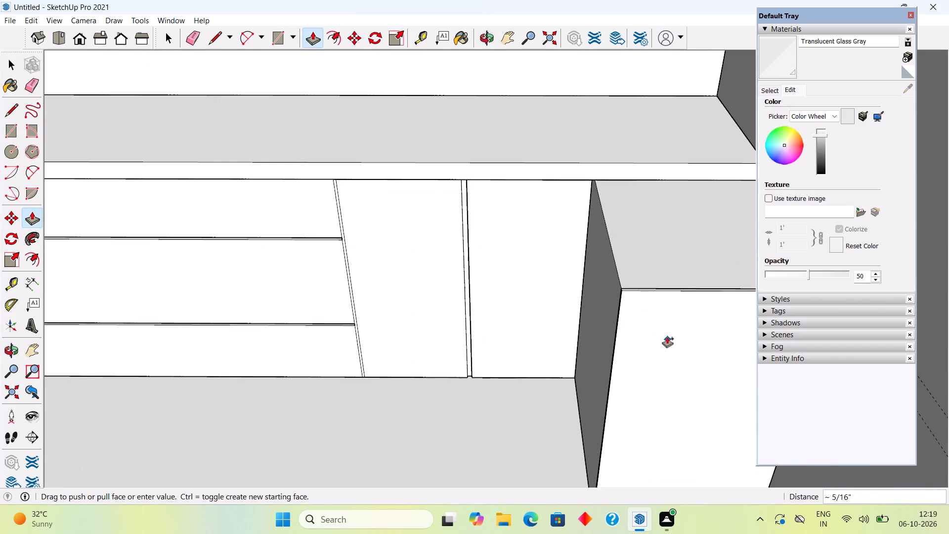
{"action": "scroll", "coordinate": [702, 407], "scroll_direction": "down", "scroll_amount": 10}
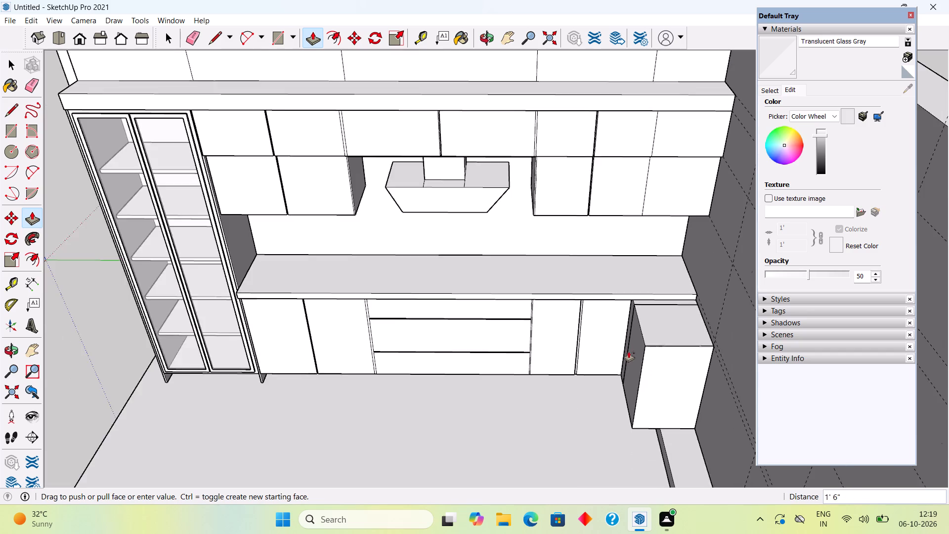
{"action": "scroll", "coordinate": [629, 352], "scroll_direction": "down", "scroll_amount": 13}
{"action": "middle_click_drag", "start_coordinate": [650, 384], "coordinate": [732, 378]}
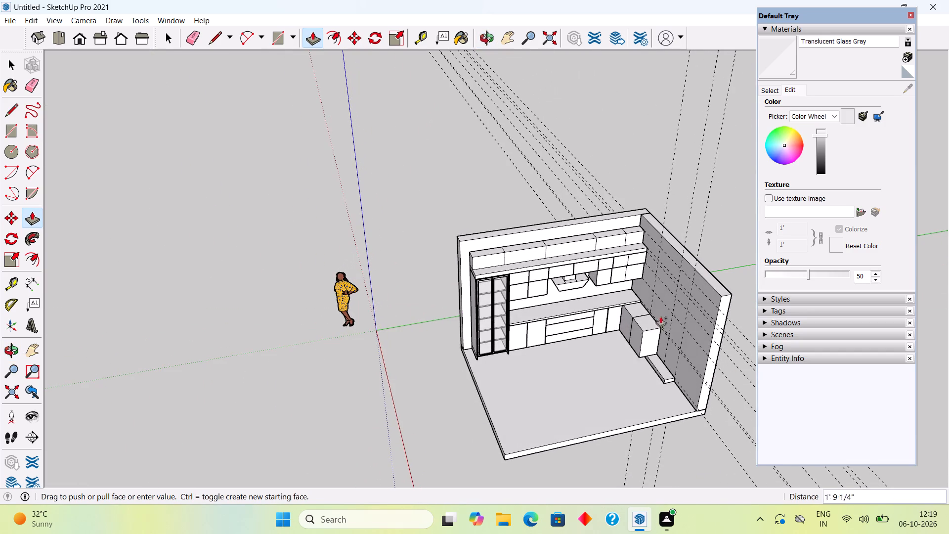
{"action": "scroll", "coordinate": [656, 312], "scroll_direction": "up", "scroll_amount": 16}
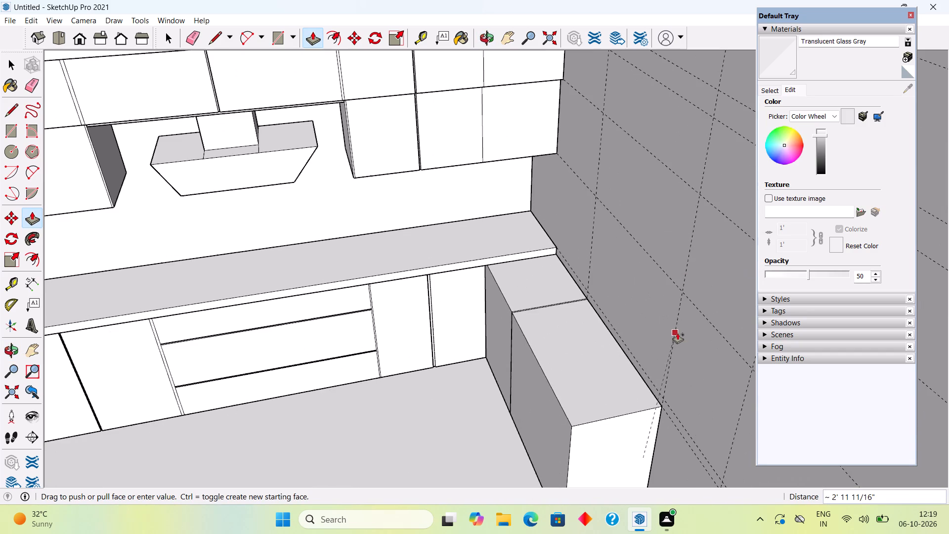
{"action": "left_click", "coordinate": [674, 343]}
Extend the cabinet's end face 0.3" as a separate gap strip at the second vertical guide.
{"action": "left_click", "coordinate": [643, 453]}
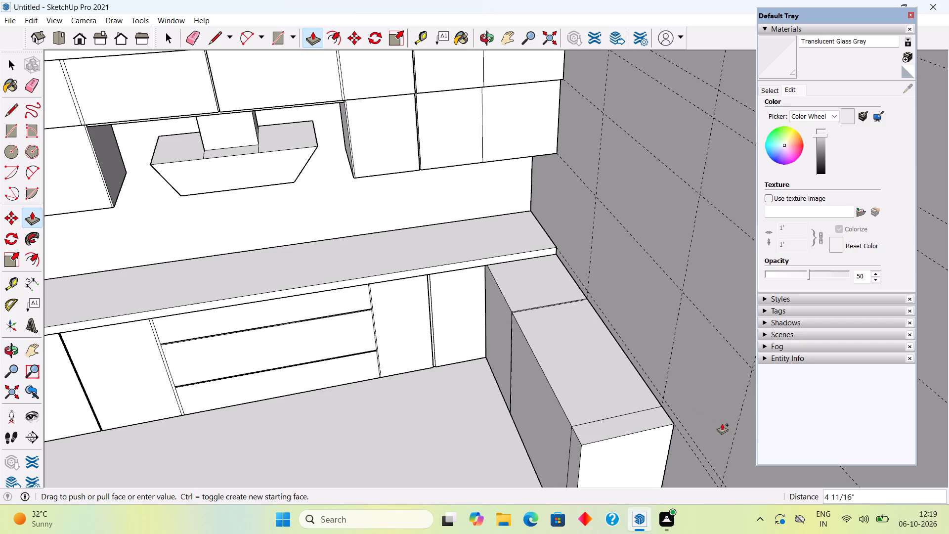
{"action": "type", "text": ".3\""}
{"action": "key", "text": "Return"}
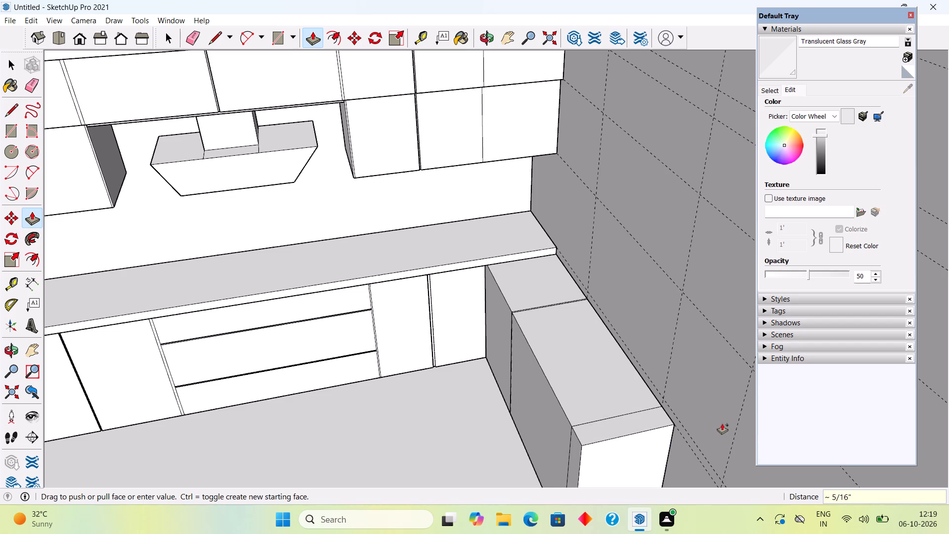
Pull the end face beyond the second gap strip about 1' 8" along the side wall for the last base cabinet.
{"action": "scroll", "coordinate": [660, 400], "scroll_direction": "down", "scroll_amount": 12}
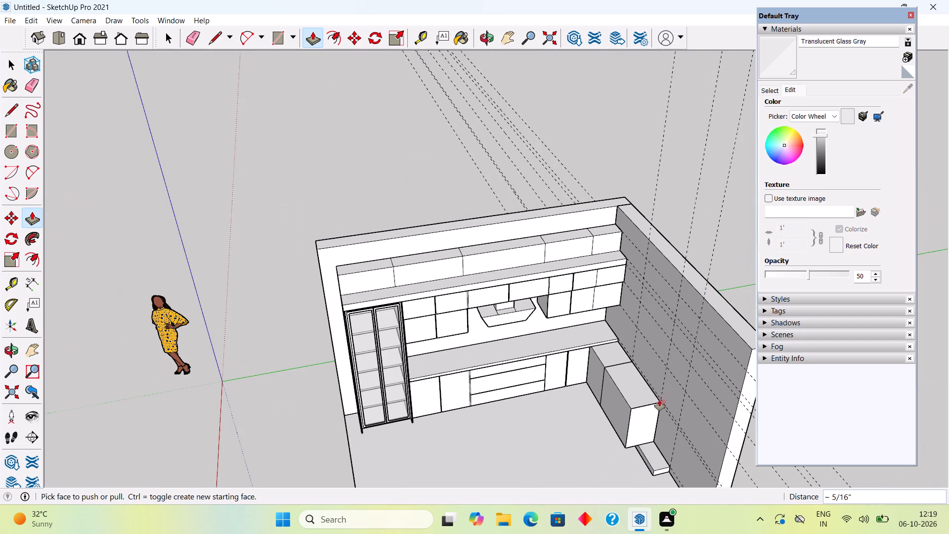
{"action": "left_click", "coordinate": [652, 422]}
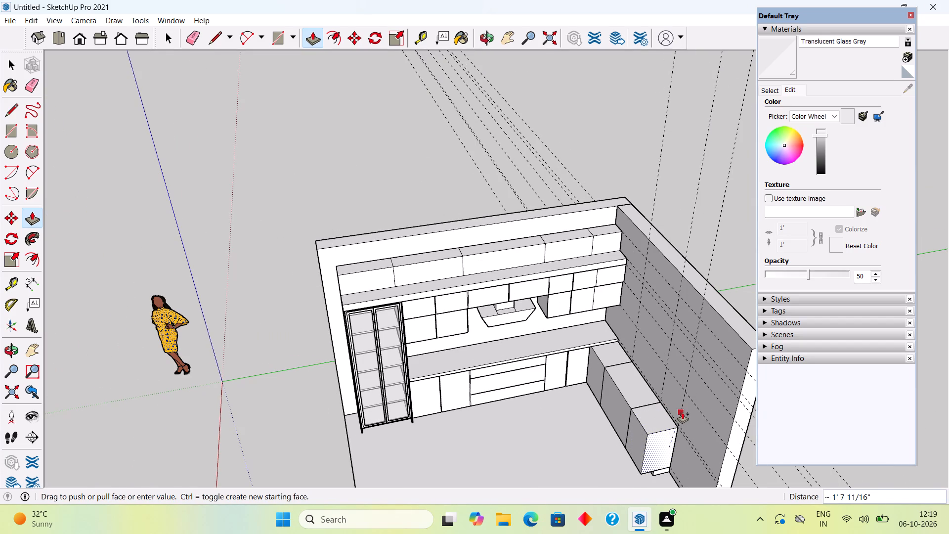
{"action": "left_click", "coordinate": [683, 413]}
{"action": "key", "text": "space"}
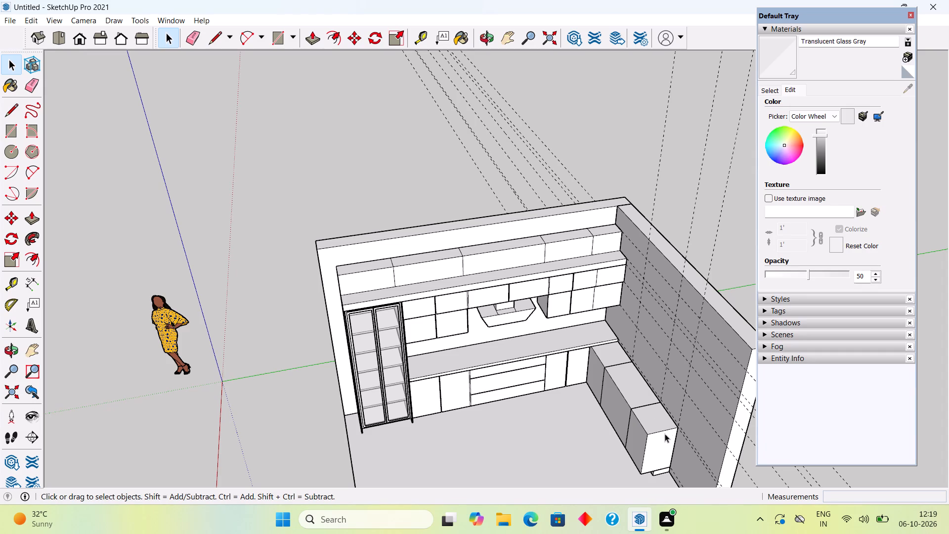
Group all the connected side-wall base cabinet geometry.
{"action": "triple_click", "coordinate": [654, 437]}
{"action": "right_click", "coordinate": [654, 437]}
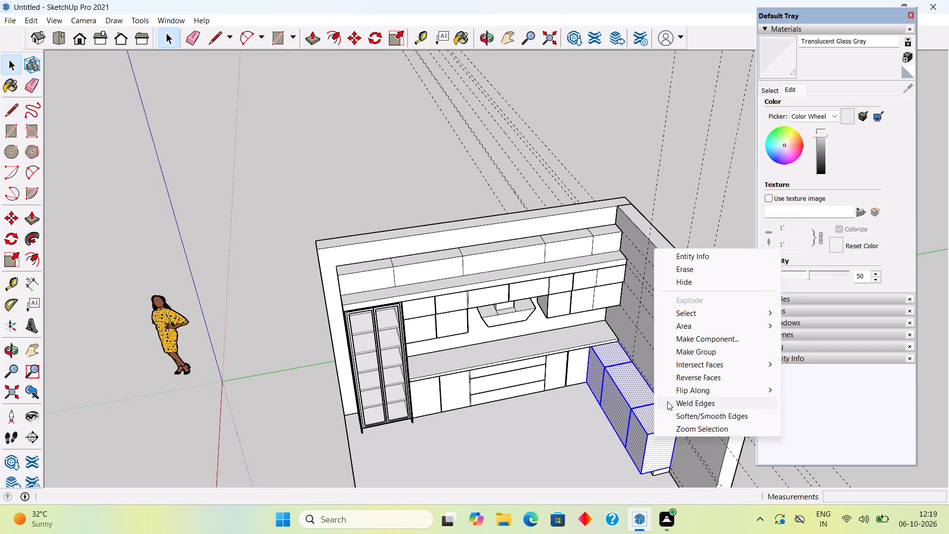
{"action": "left_click", "coordinate": [692, 350]}
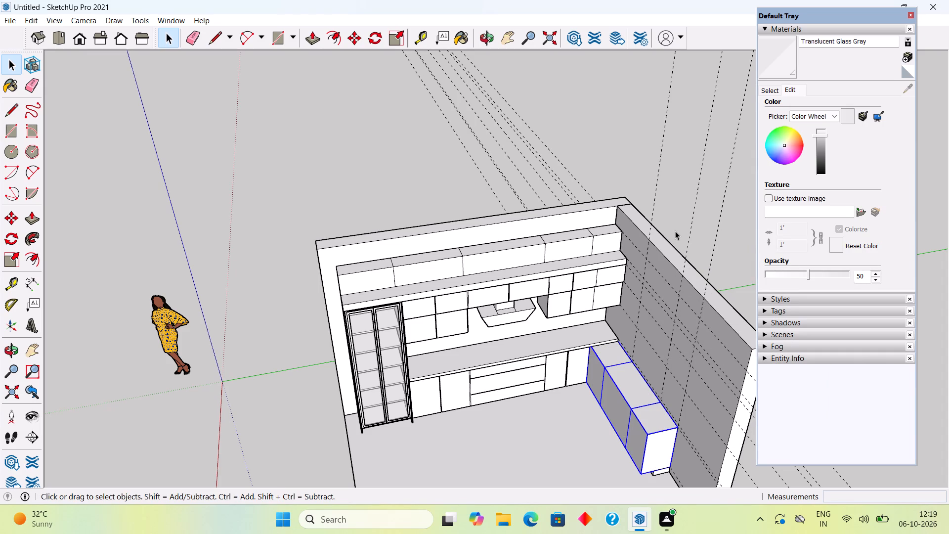
{"action": "left_click", "coordinate": [675, 231]}
Open the side-wall base cabinet group for editing, with the middle cabinet's top face in view.
{"action": "middle_click_drag", "start_coordinate": [633, 442], "coordinate": [749, 387]}
{"action": "scroll", "coordinate": [705, 355], "scroll_direction": "up", "scroll_amount": 7}
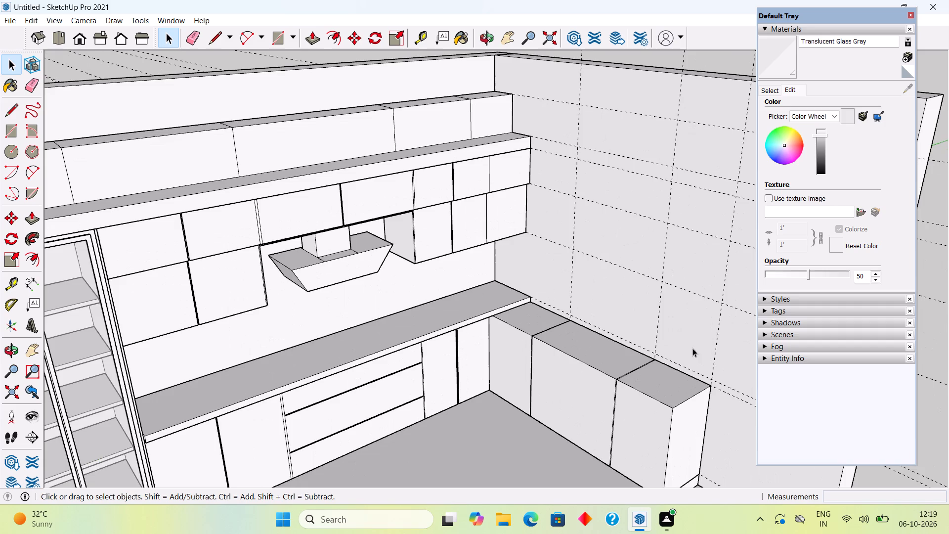
{"action": "middle_click_drag", "start_coordinate": [591, 429], "coordinate": [667, 401]}
{"action": "middle_click_drag", "start_coordinate": [600, 284], "coordinate": [653, 464]}
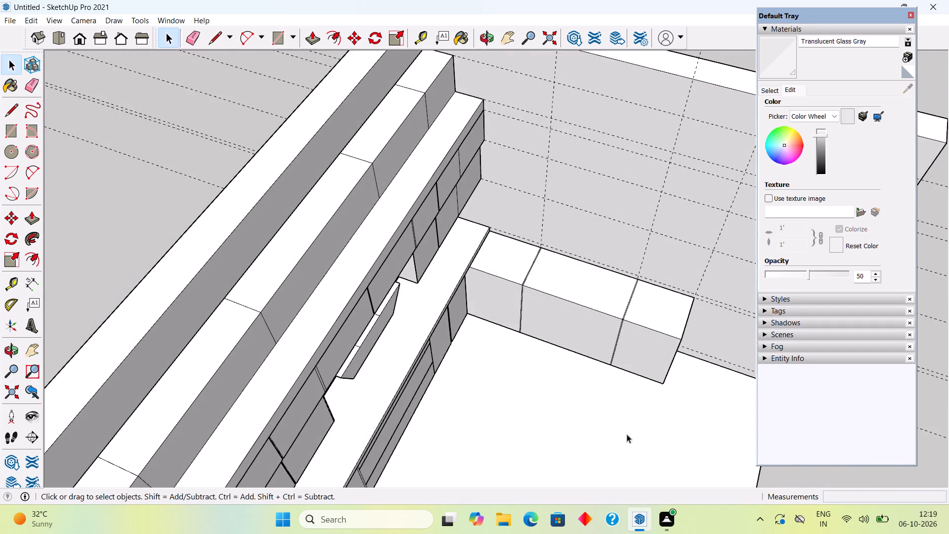
{"action": "scroll", "coordinate": [586, 354], "scroll_direction": "up", "scroll_amount": 6}
{"action": "scroll", "coordinate": [566, 248], "scroll_direction": "up", "scroll_amount": 5}
{"action": "middle_click_drag", "start_coordinate": [566, 247], "coordinate": [564, 315]}
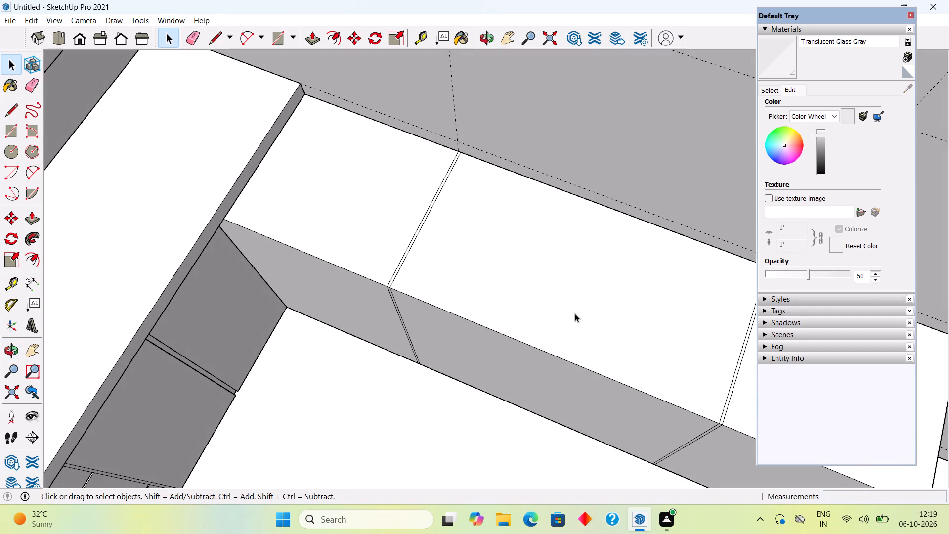
{"action": "left_click", "coordinate": [575, 311]}
{"action": "triple_click", "coordinate": [575, 311]}
{"action": "left_click", "coordinate": [575, 311]}
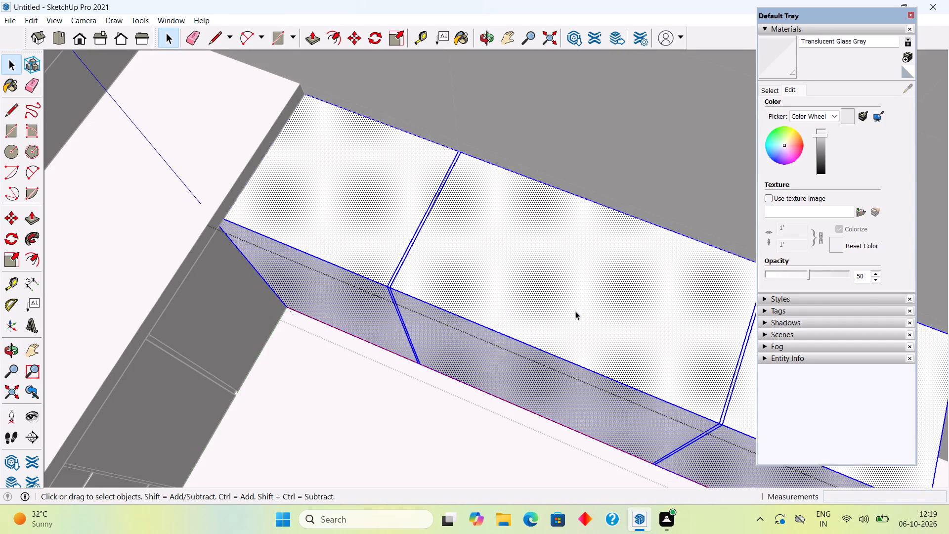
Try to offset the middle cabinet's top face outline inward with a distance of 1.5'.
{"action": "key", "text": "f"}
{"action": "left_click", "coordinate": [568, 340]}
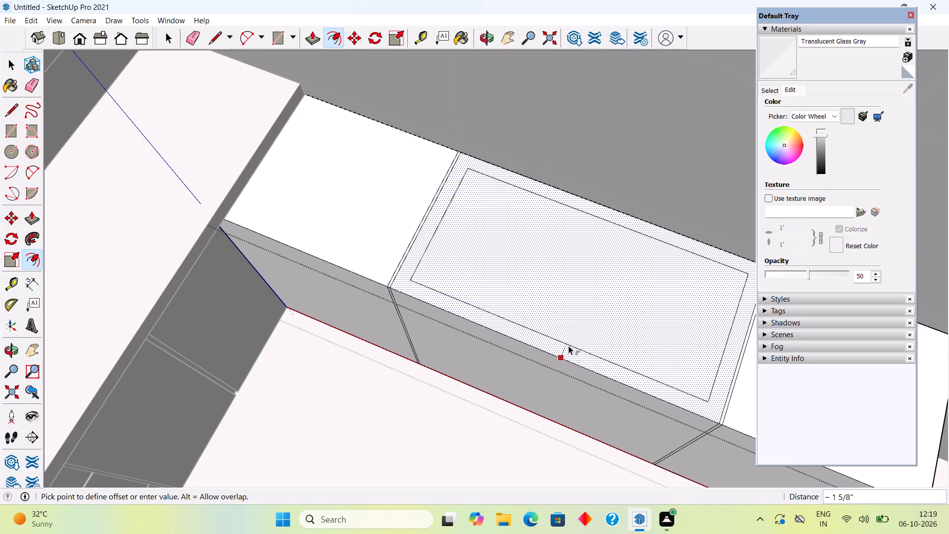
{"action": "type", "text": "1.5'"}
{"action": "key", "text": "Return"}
Offset the outline of the middle cabinet's top face inward by 1.5".
{"action": "scroll", "coordinate": [568, 346], "scroll_direction": "up", "scroll_amount": 4}
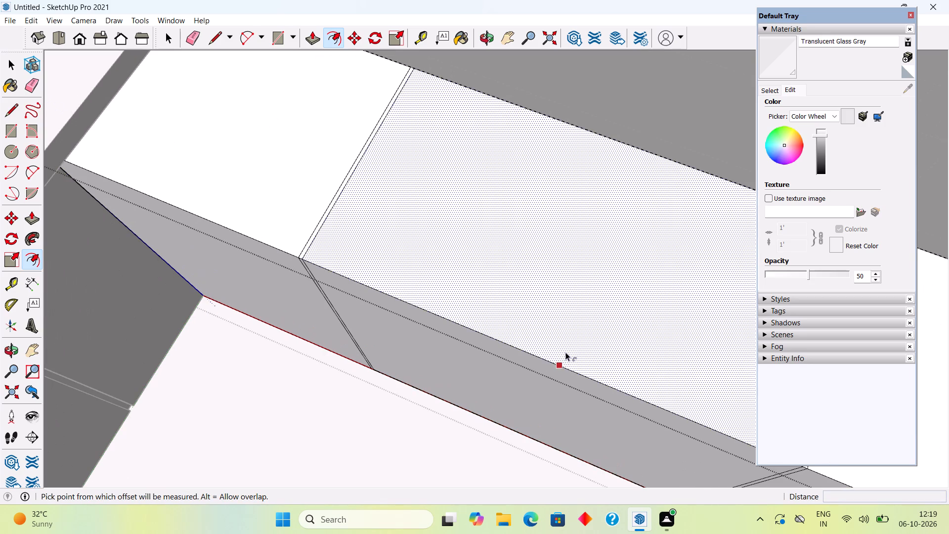
{"action": "left_click", "coordinate": [565, 364]}
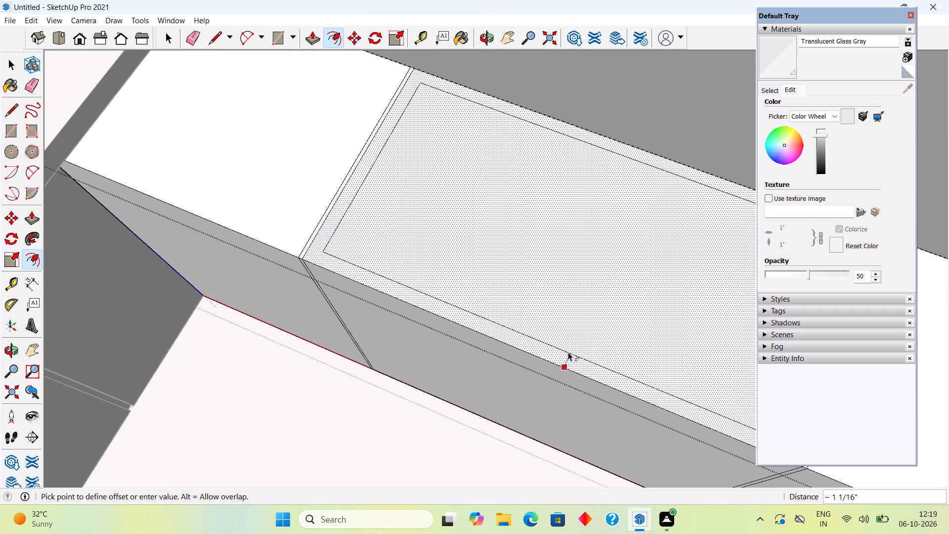
{"action": "type", "text": "1.5\""}
{"action": "key", "text": "Return"}
{"action": "key", "text": "space"}
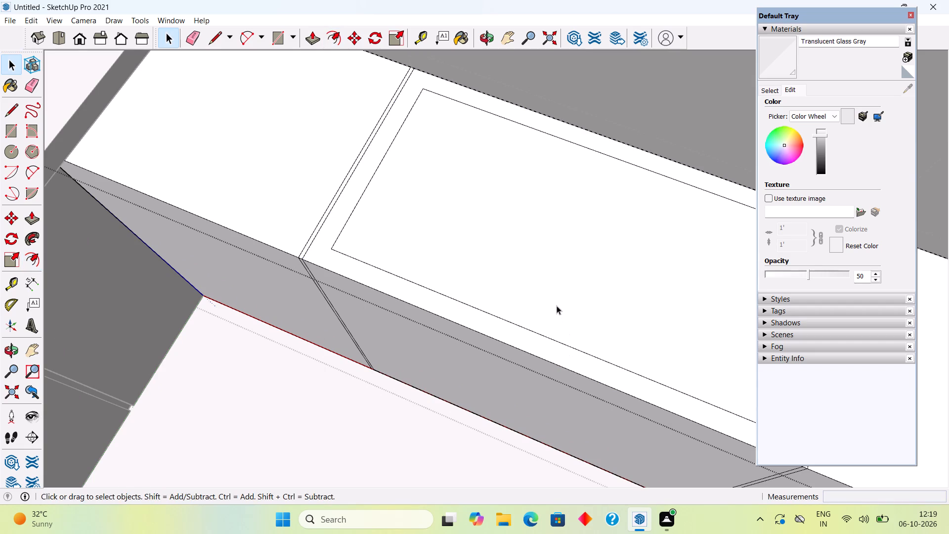
Push the inset top face of the middle cabinet down 1' 9 1/2" to hollow it out.
{"action": "left_click", "coordinate": [557, 306]}
{"action": "key", "text": "p"}
{"action": "left_click", "coordinate": [557, 305]}
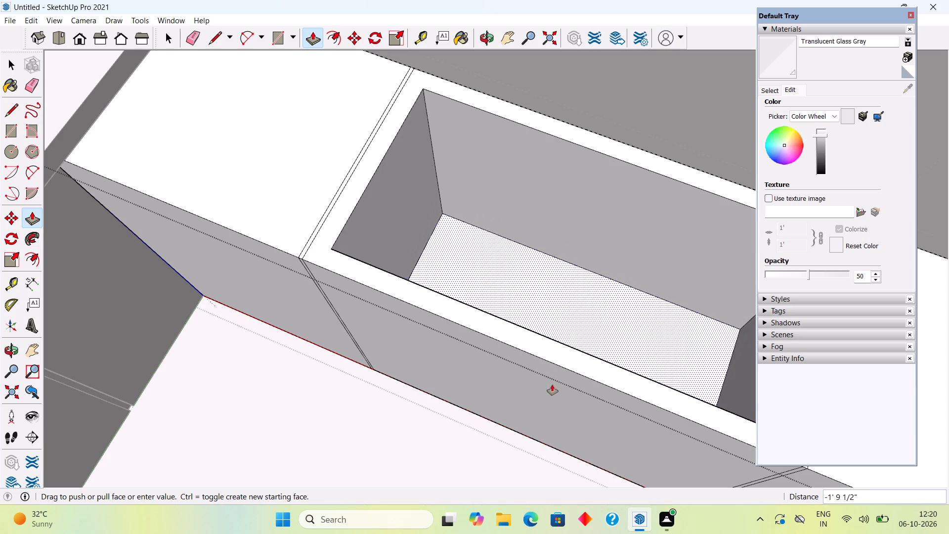
{"action": "left_click", "coordinate": [551, 389]}
Pull the cavity's wall-side inner face about 1 1/4" into the cavity and leave the cabinet group.
{"action": "middle_click_drag", "start_coordinate": [551, 389], "coordinate": [528, 365]}
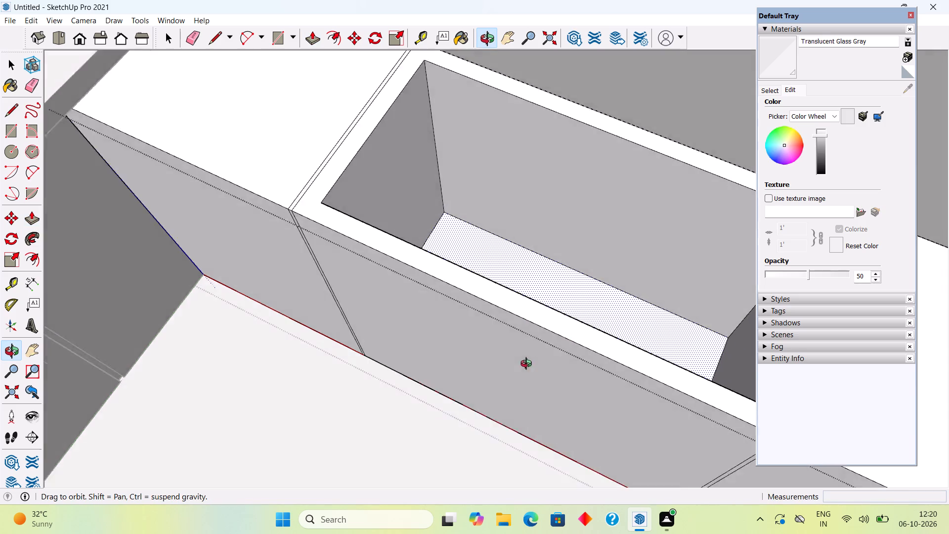
{"action": "middle_click_drag", "start_coordinate": [528, 365], "coordinate": [444, 368]}
{"action": "left_click", "coordinate": [571, 213]}
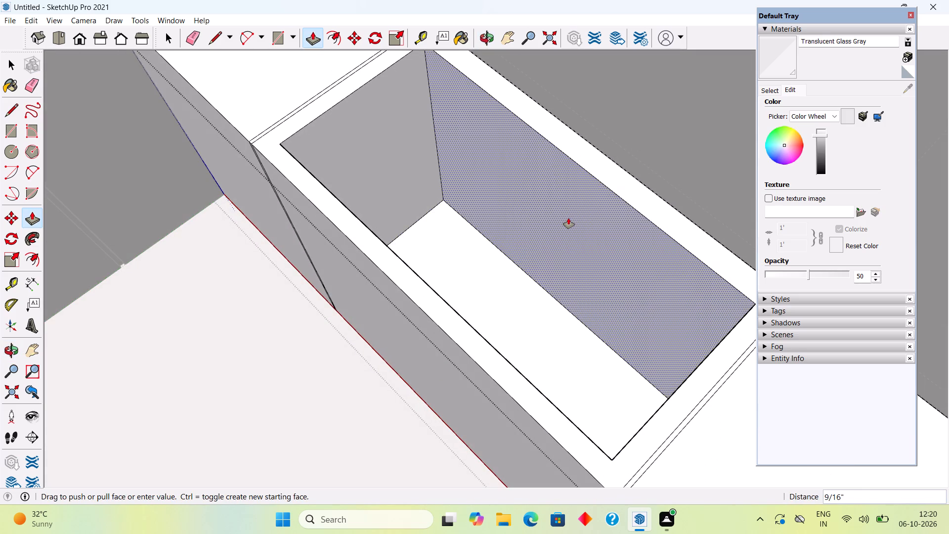
{"action": "left_click", "coordinate": [565, 226]}
{"action": "scroll", "coordinate": [573, 244], "scroll_direction": "down", "scroll_amount": 3}
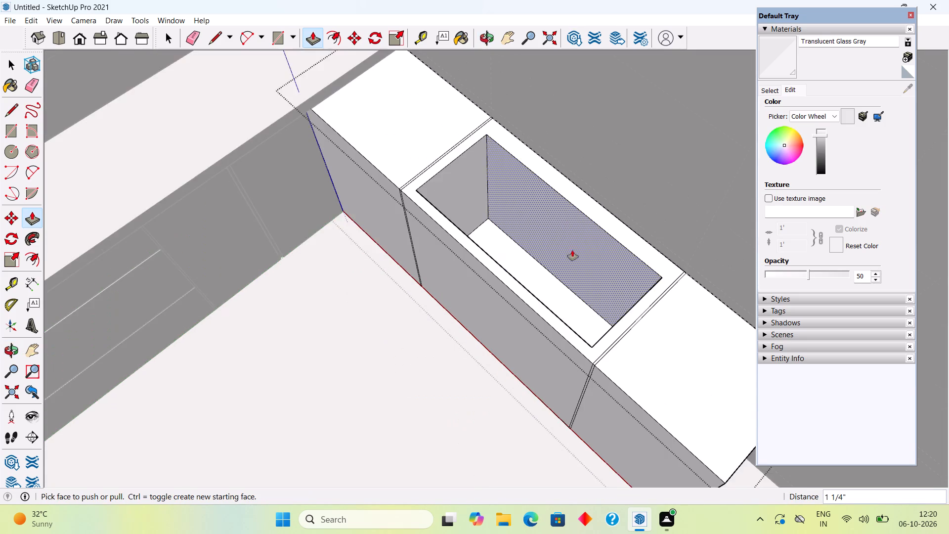
{"action": "scroll", "coordinate": [572, 250], "scroll_direction": "down", "scroll_amount": 7}
{"action": "key", "text": "space"}
{"action": "middle_click_drag", "start_coordinate": [559, 366], "coordinate": [553, 369]}
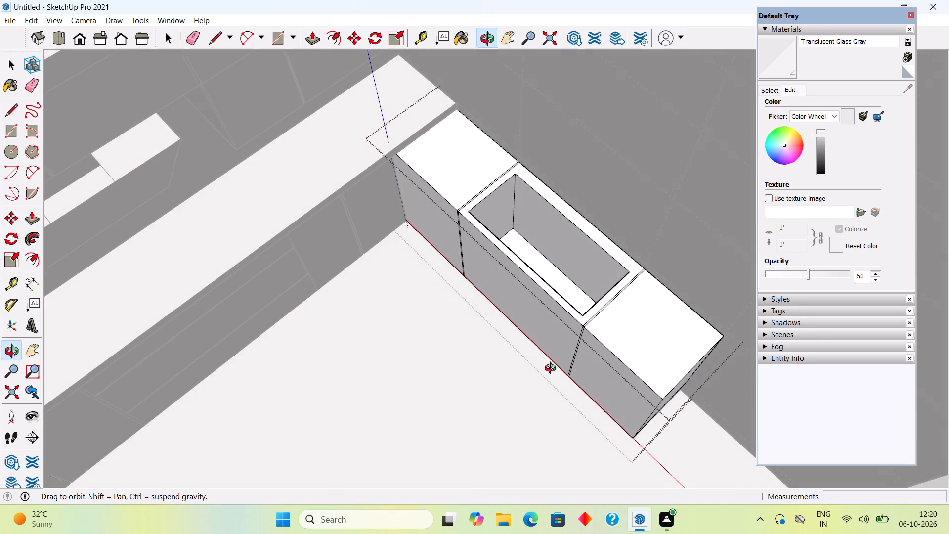
{"action": "middle_click_drag", "start_coordinate": [553, 369], "coordinate": [699, 288]}
{"action": "scroll", "coordinate": [699, 288], "scroll_direction": "down", "scroll_amount": 4}
{"action": "middle_click_drag", "start_coordinate": [693, 301], "coordinate": [620, 223]}
{"action": "scroll", "coordinate": [620, 223], "scroll_direction": "down", "scroll_amount": 13}
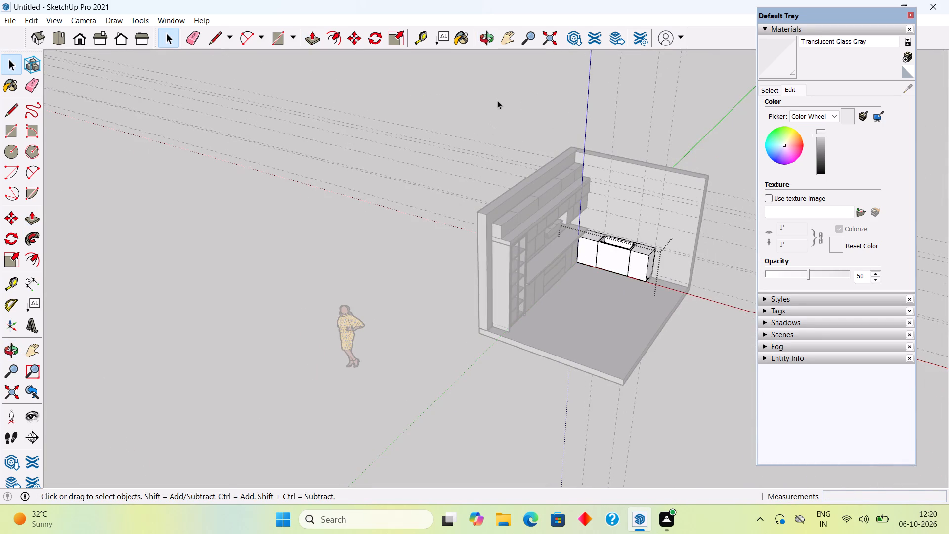
{"action": "left_click", "coordinate": [497, 100]}
Draw an upright rectangle 1' 6" wide and about 7' 3" tall from the bottom front corner of the last side-wall cabinet's end.
{"action": "scroll", "coordinate": [609, 292], "scroll_direction": "up", "scroll_amount": 5}
{"action": "scroll", "coordinate": [722, 261], "scroll_direction": "up", "scroll_amount": 3}
{"action": "middle_click_drag", "start_coordinate": [668, 266], "coordinate": [608, 262]}
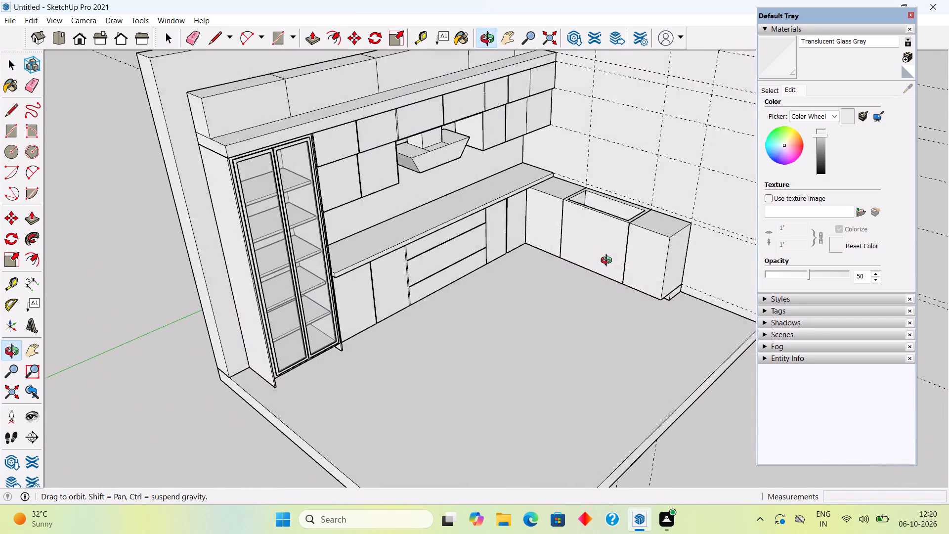
{"action": "middle_click_drag", "start_coordinate": [608, 262], "coordinate": [504, 265]}
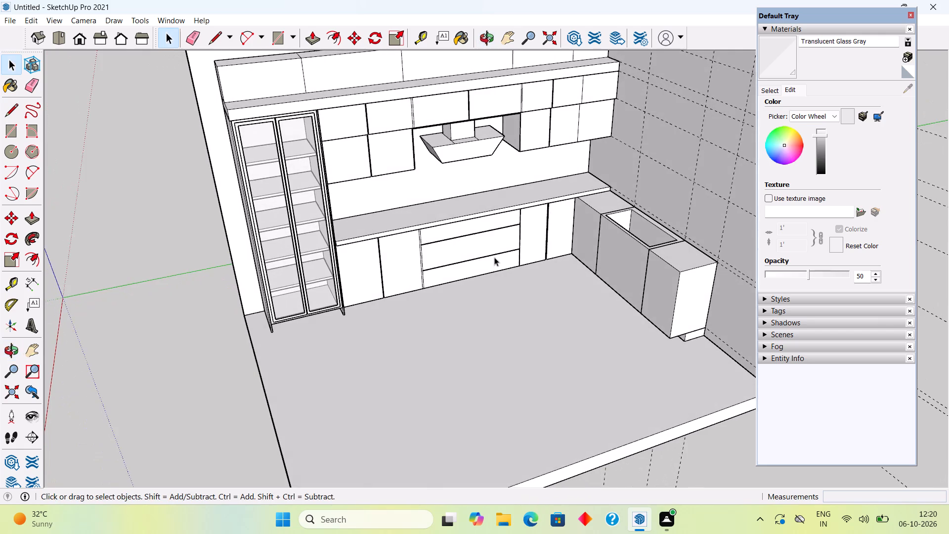
{"action": "scroll", "coordinate": [684, 282], "scroll_direction": "down", "scroll_amount": 4}
{"action": "middle_click_drag", "start_coordinate": [702, 293], "coordinate": [596, 269]}
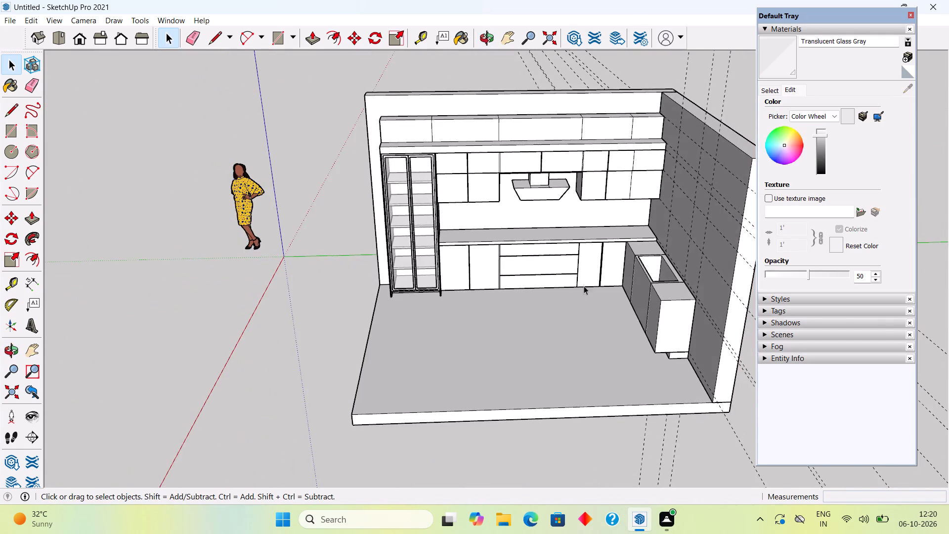
{"action": "scroll", "coordinate": [666, 346], "scroll_direction": "up", "scroll_amount": 9}
{"action": "key", "text": "r"}
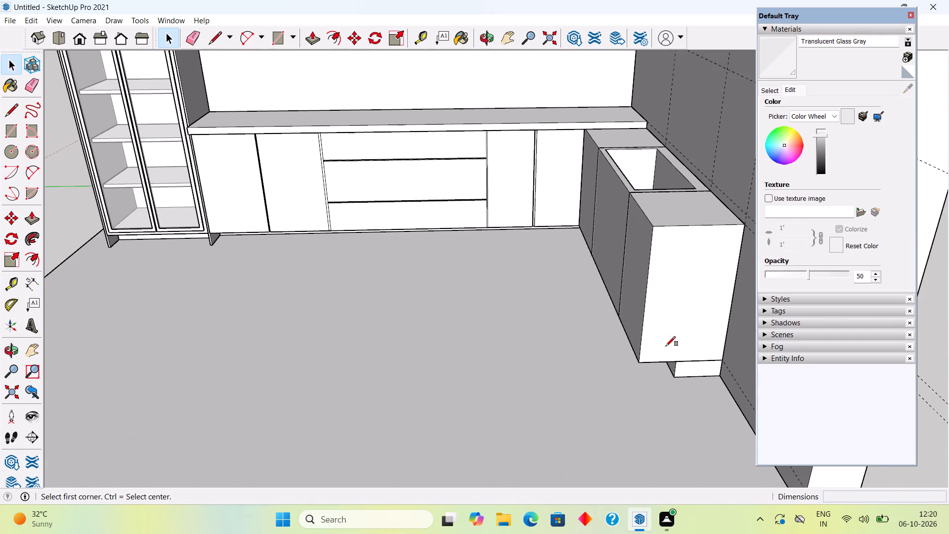
{"action": "left_click", "coordinate": [638, 358]}
{"action": "scroll", "coordinate": [670, 322], "scroll_direction": "down", "scroll_amount": 11}
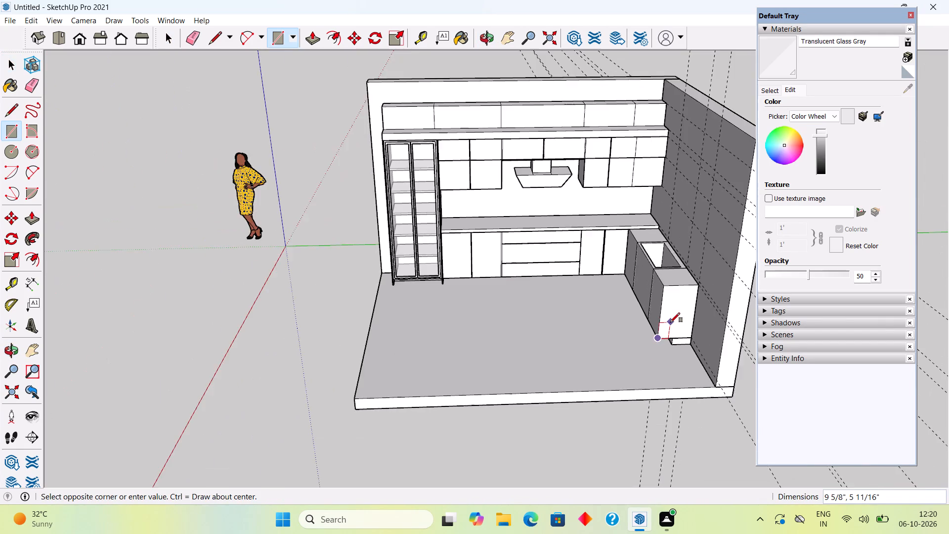
{"action": "scroll", "coordinate": [670, 322], "scroll_direction": "down", "scroll_amount": 1}
{"action": "scroll", "coordinate": [701, 210], "scroll_direction": "up", "scroll_amount": 1}
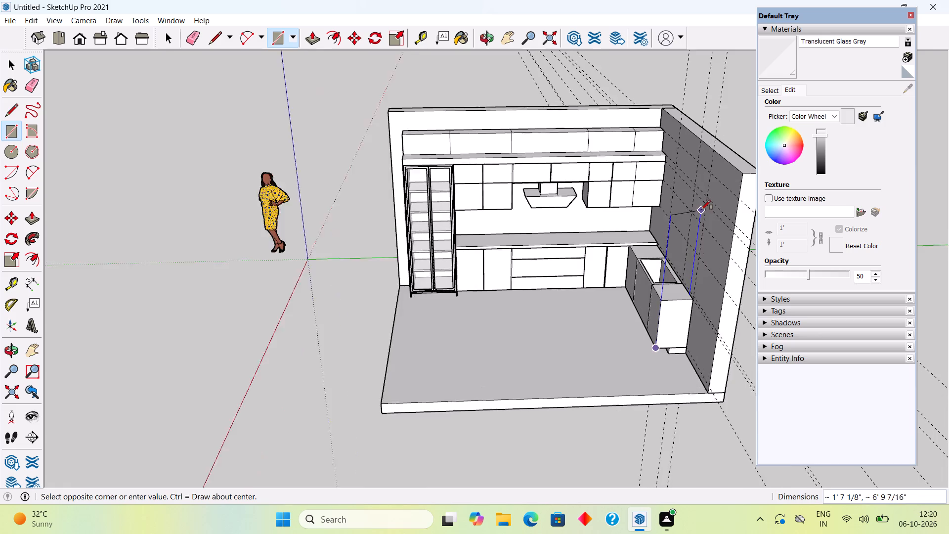
{"action": "scroll", "coordinate": [701, 210], "scroll_direction": "up", "scroll_amount": 3}
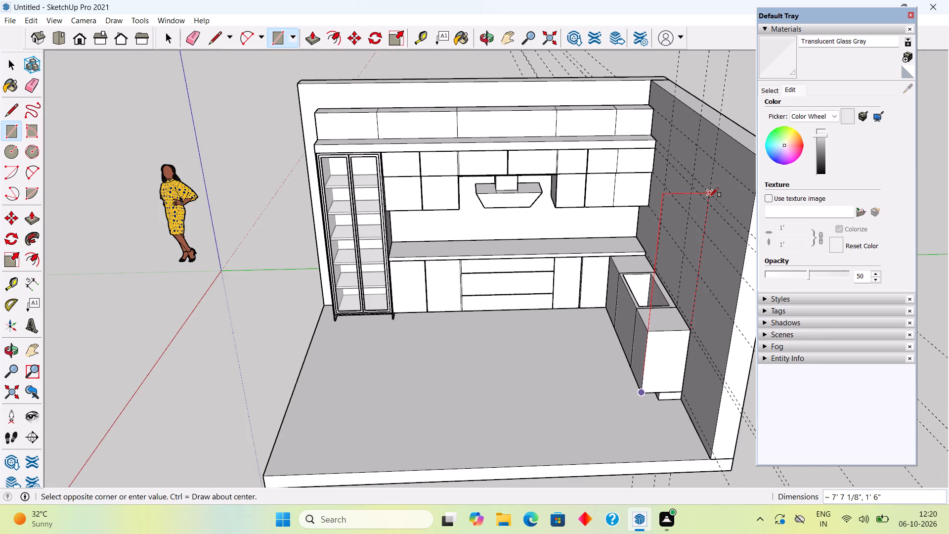
{"action": "left_click", "coordinate": [707, 202]}
Extrude the upright rectangle at the end of the side-wall base run by 0.5" into a thin end panel.
{"action": "key", "text": "space"}
{"action": "left_click", "coordinate": [692, 246]}
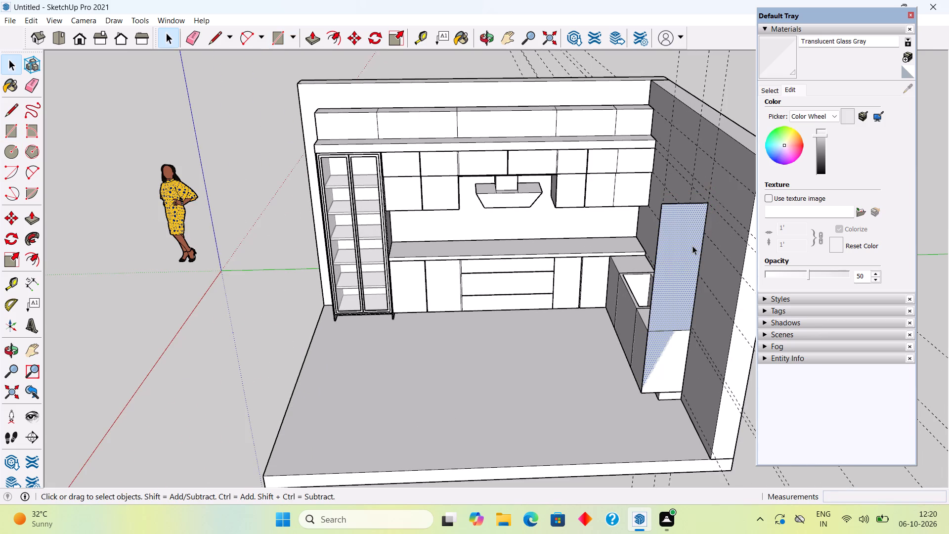
{"action": "key", "text": "p"}
{"action": "left_click", "coordinate": [692, 246]}
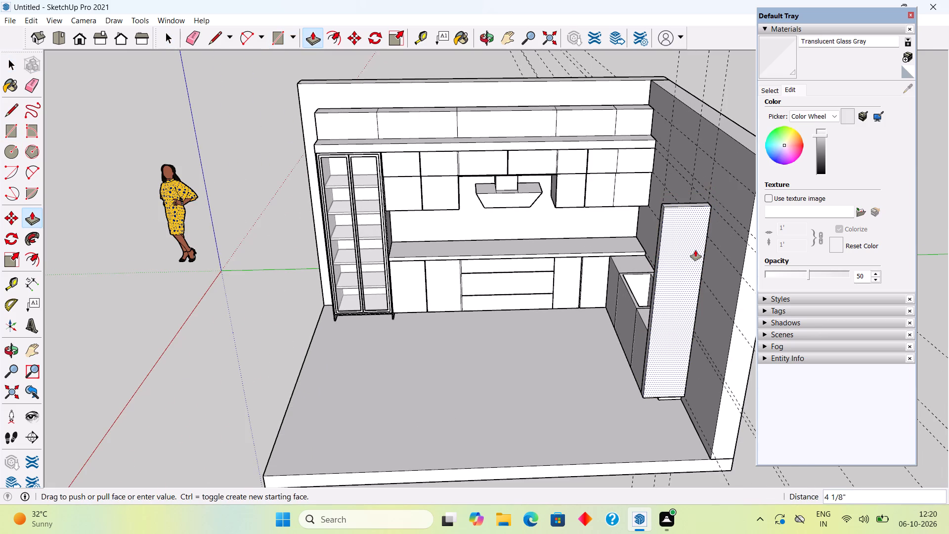
{"action": "type", "text": ".5\""}
{"action": "key", "text": "Return"}
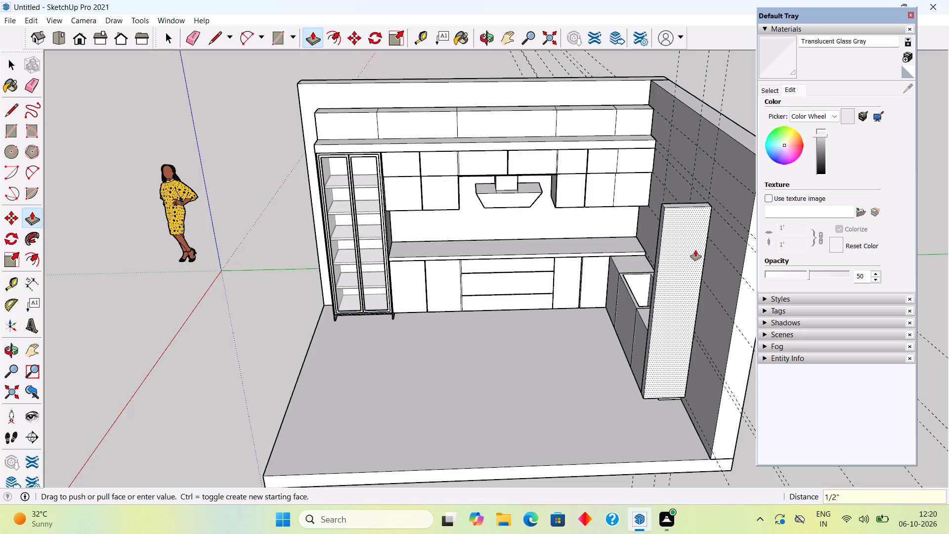
{"action": "key", "text": "space"}
Make the whole tall end panel a group.
{"action": "middle_click_drag", "start_coordinate": [680, 323], "coordinate": [756, 382]}
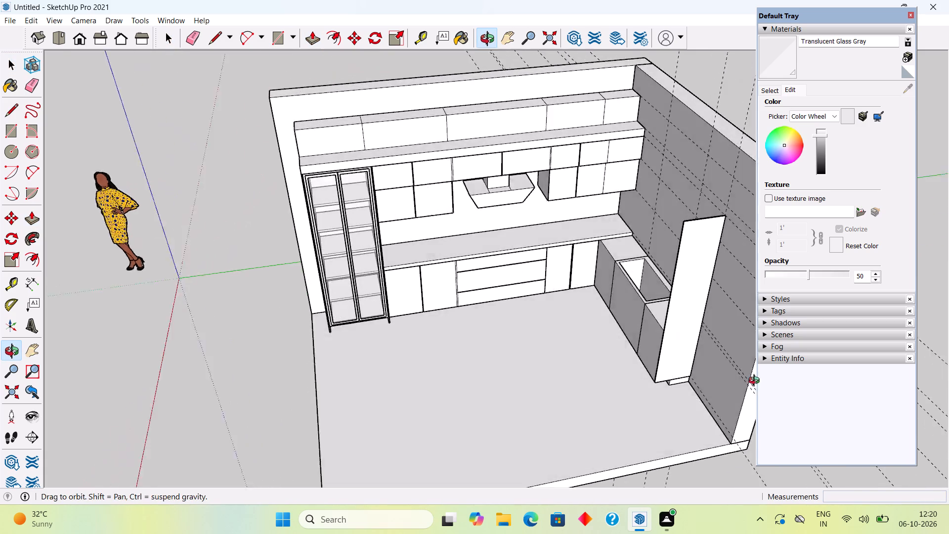
{"action": "middle_click_drag", "start_coordinate": [756, 382], "coordinate": [804, 394]}
{"action": "middle_click_drag", "start_coordinate": [324, 271], "coordinate": [405, 186]}
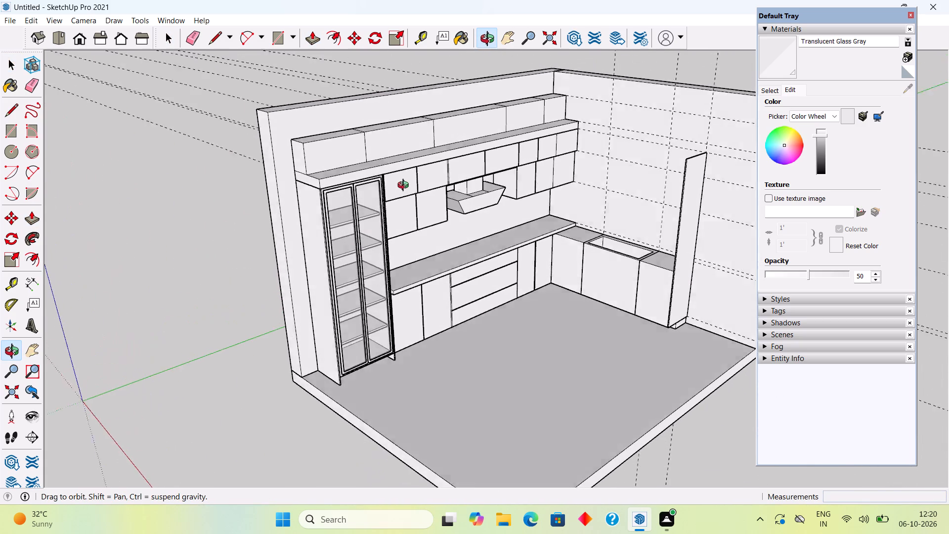
{"action": "middle_click_drag", "start_coordinate": [405, 186], "coordinate": [543, 233]}
{"action": "scroll", "coordinate": [578, 204], "scroll_direction": "up", "scroll_amount": 6}
{"action": "scroll", "coordinate": [703, 228], "scroll_direction": "up", "scroll_amount": 5}
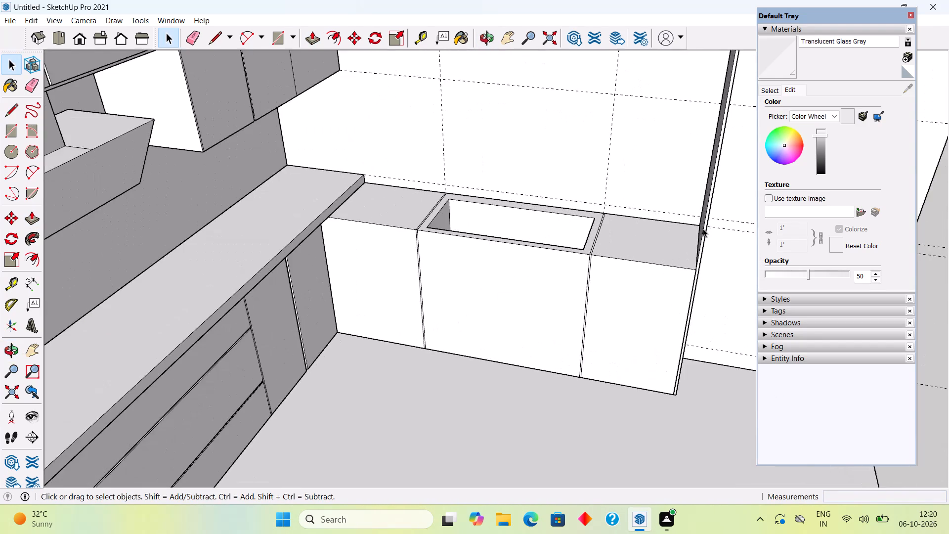
{"action": "scroll", "coordinate": [703, 228], "scroll_direction": "up", "scroll_amount": 11}
{"action": "triple_click", "coordinate": [703, 217]}
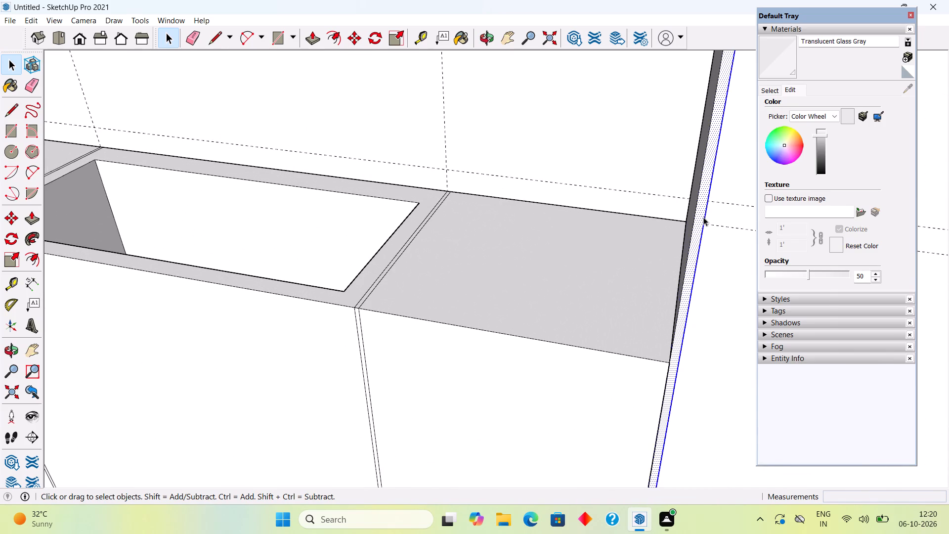
{"action": "right_click", "coordinate": [703, 217]}
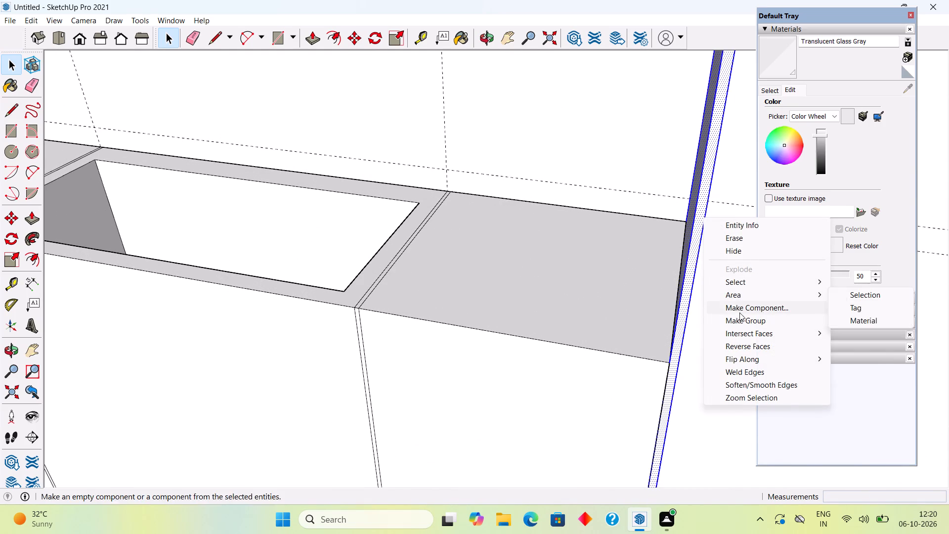
{"action": "left_click", "coordinate": [741, 318]}
Draw a 1' 6" by 1' 6" rectangle over the front of the lower wall cabinet beside the side wall.
{"action": "middle_click_drag", "start_coordinate": [692, 302], "coordinate": [616, 266]}
{"action": "scroll", "coordinate": [616, 266], "scroll_direction": "down", "scroll_amount": 4}
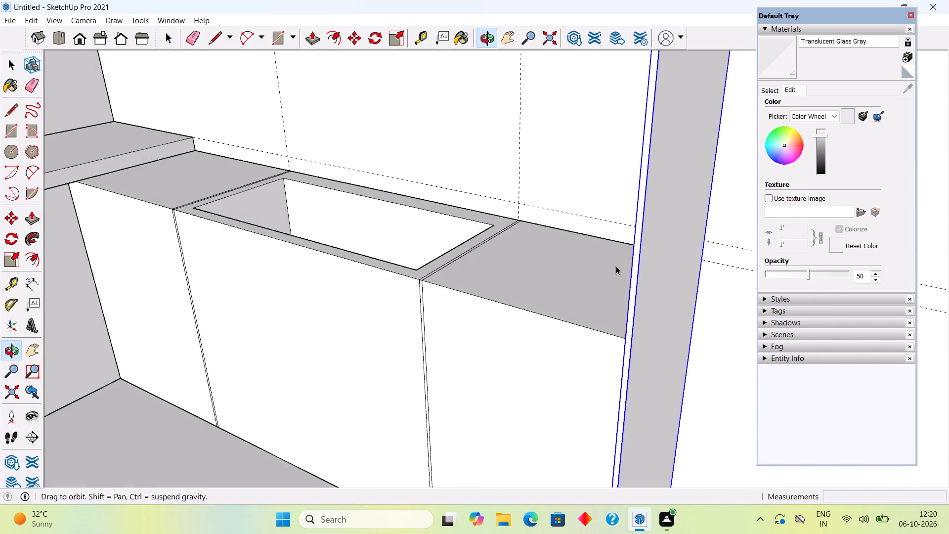
{"action": "scroll", "coordinate": [616, 266], "scroll_direction": "down", "scroll_amount": 12}
{"action": "middle_click_drag", "start_coordinate": [616, 266], "coordinate": [676, 193]}
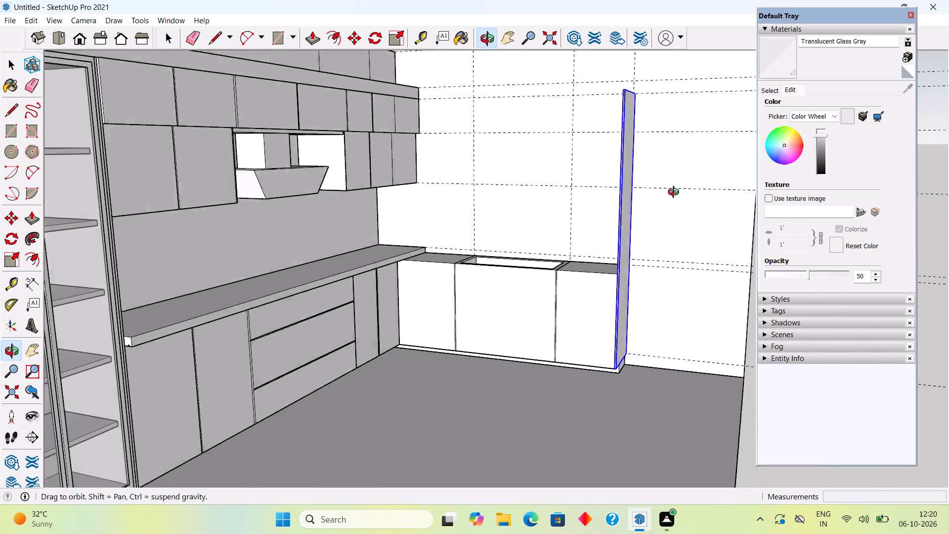
{"action": "middle_click_drag", "start_coordinate": [676, 193], "coordinate": [683, 190]}
{"action": "scroll", "coordinate": [493, 170], "scroll_direction": "up", "scroll_amount": 4}
{"action": "scroll", "coordinate": [424, 158], "scroll_direction": "up", "scroll_amount": 3}
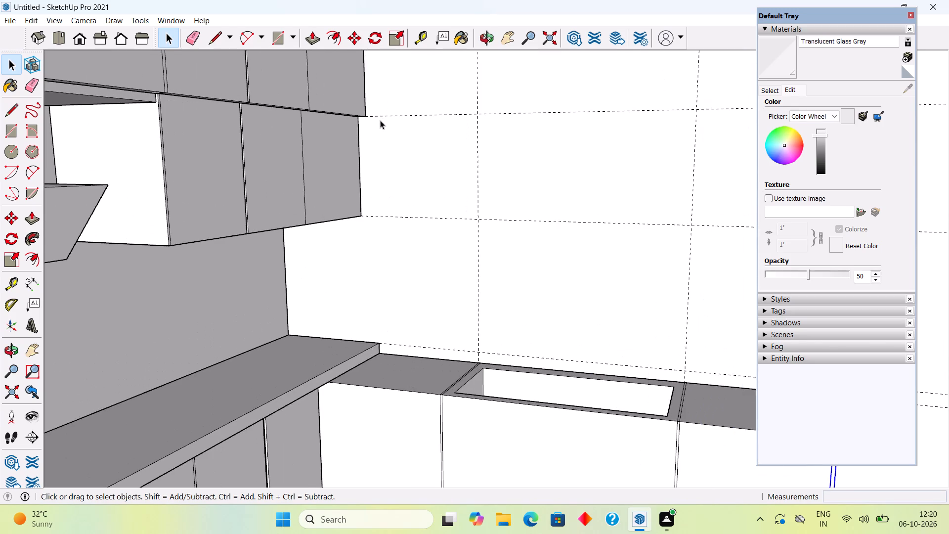
{"action": "middle_click_drag", "start_coordinate": [378, 122], "coordinate": [240, 136]}
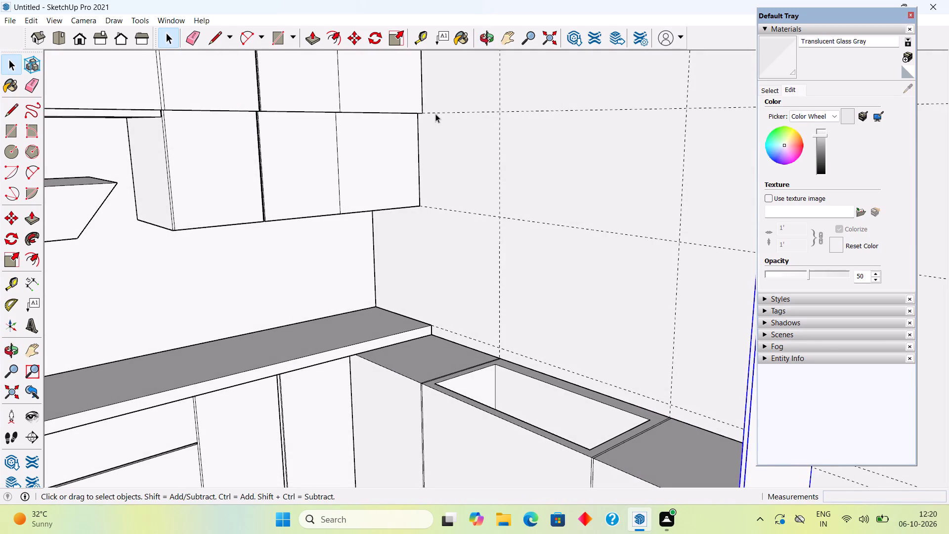
{"action": "middle_click_drag", "start_coordinate": [435, 114], "coordinate": [352, 48]}
{"action": "scroll", "coordinate": [386, 147], "scroll_direction": "up", "scroll_amount": 4}
{"action": "middle_click_drag", "start_coordinate": [387, 129], "coordinate": [374, 97]}
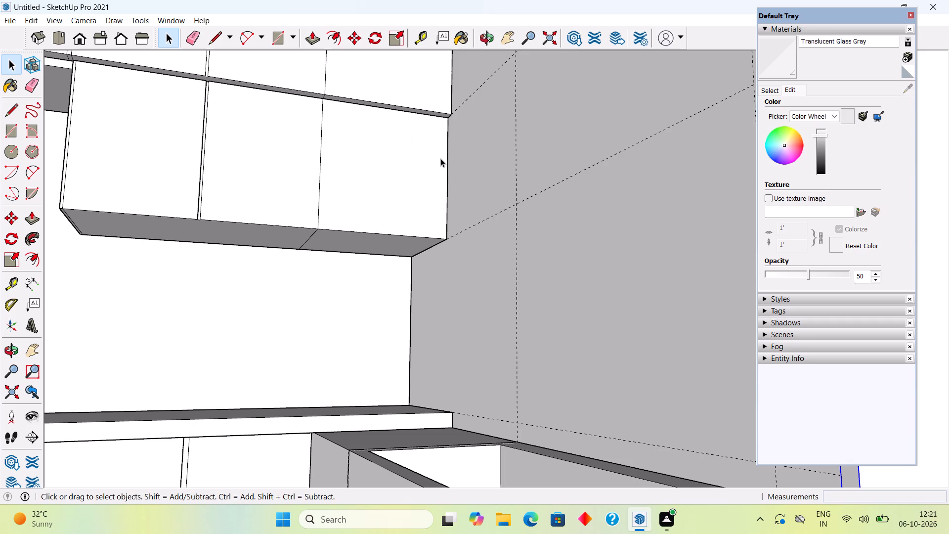
{"action": "scroll", "coordinate": [469, 175], "scroll_direction": "down", "scroll_amount": 3}
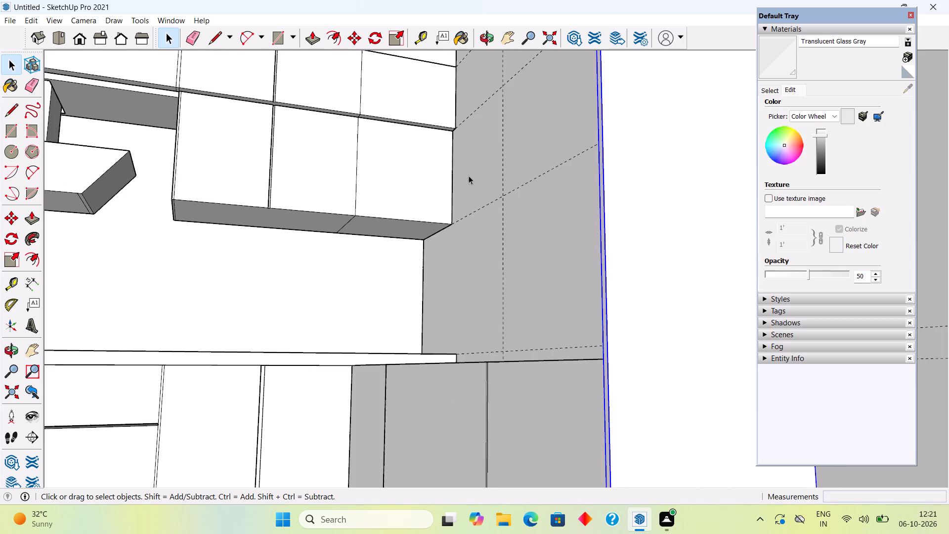
{"action": "scroll", "coordinate": [462, 160], "scroll_direction": "up", "scroll_amount": 7}
{"action": "key", "text": "r"}
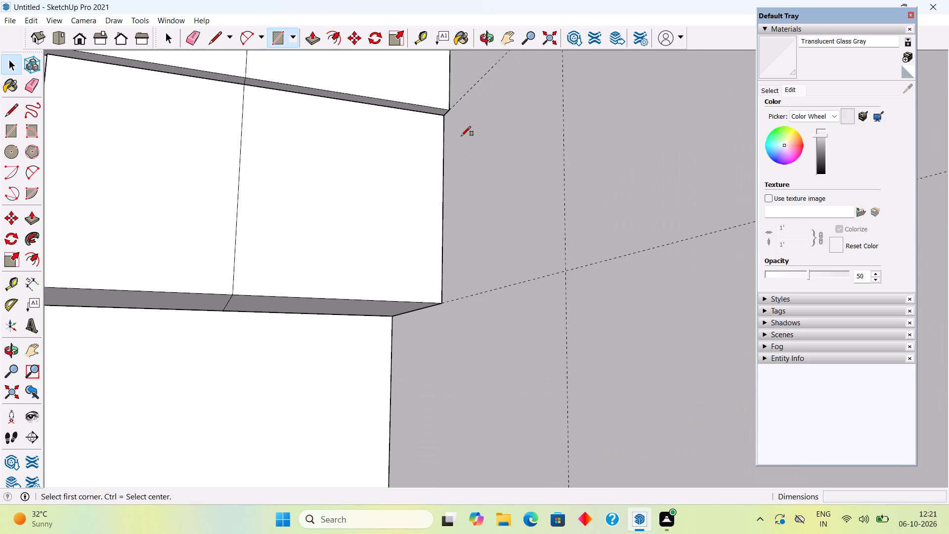
{"action": "left_click", "coordinate": [445, 118]}
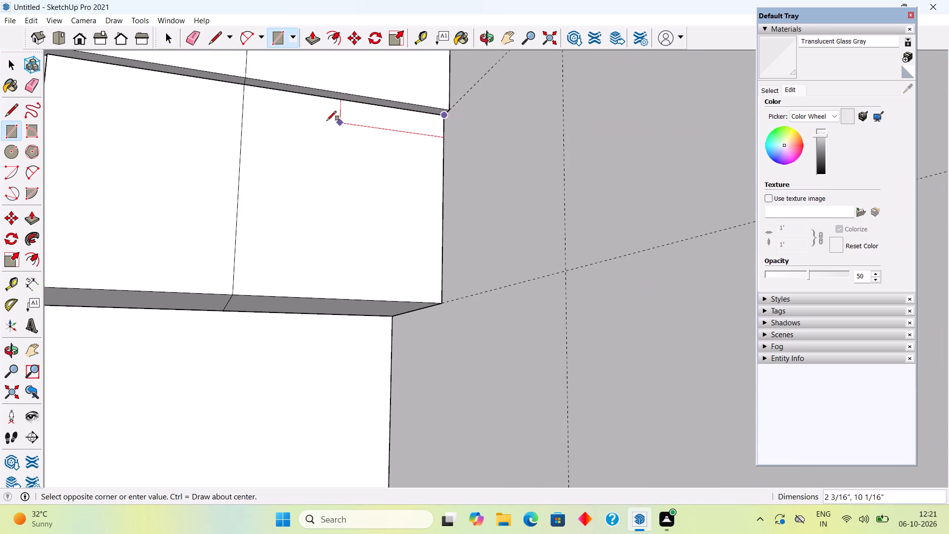
{"action": "left_click", "coordinate": [233, 293]}
{"action": "key", "text": "space"}
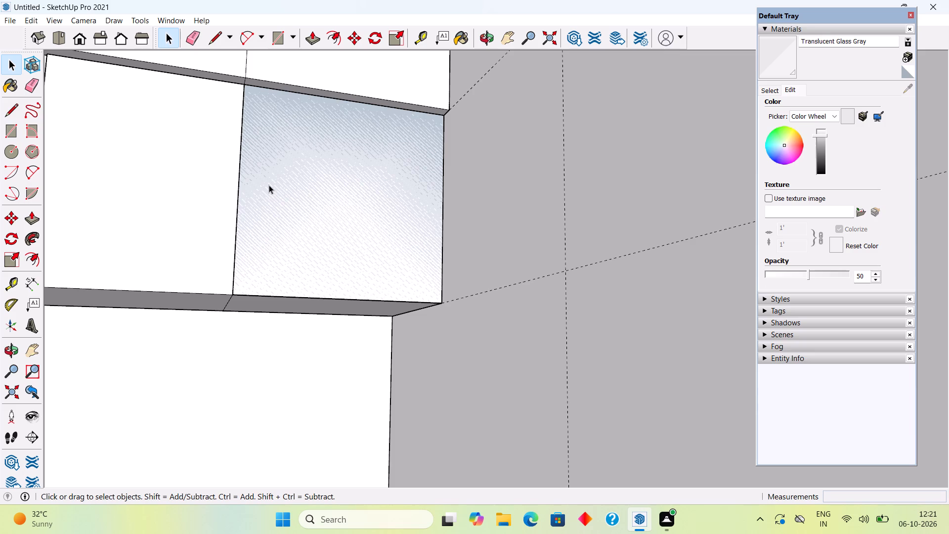
Pull the square face out 1' 11" along the side wall to the vertical guide as the first wall unit.
{"action": "left_click", "coordinate": [269, 185]}
{"action": "key", "text": "p"}
{"action": "left_click", "coordinate": [269, 185]}
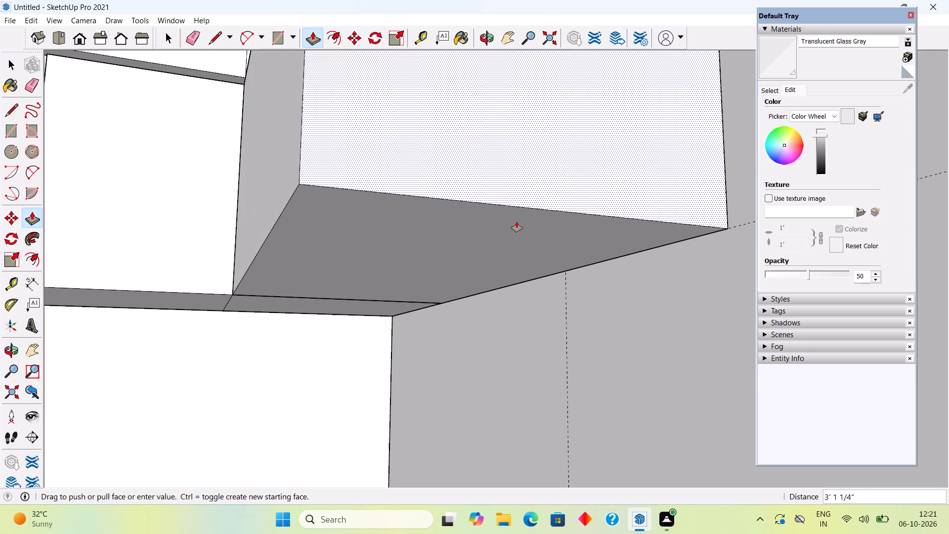
{"action": "left_click", "coordinate": [565, 386]}
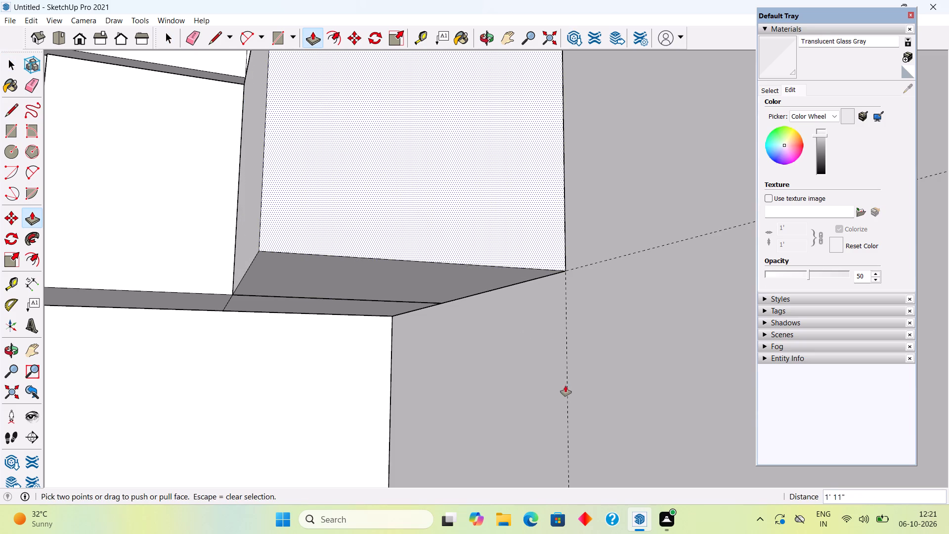
Extend the end of the first side-wall wall unit by a separate 0.3" gap strip.
{"action": "left_click", "coordinate": [524, 221]}
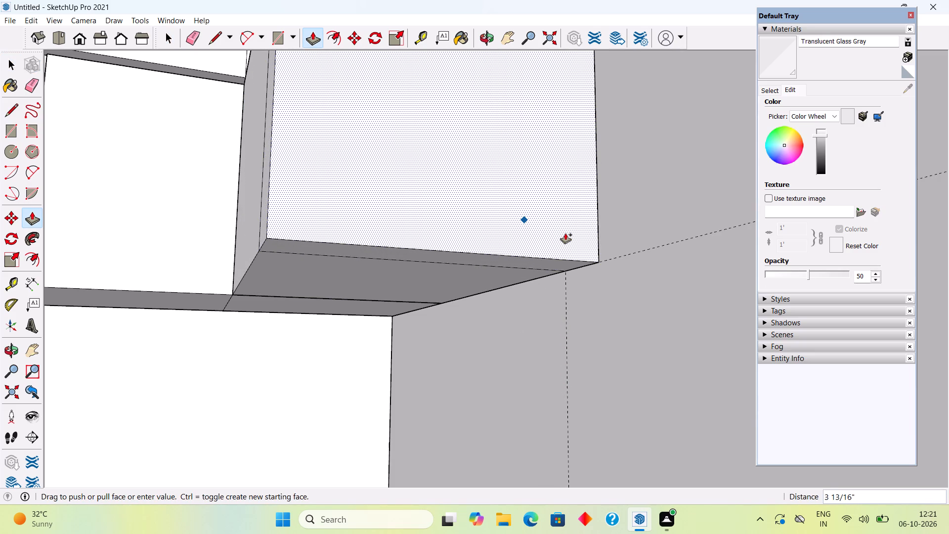
{"action": "type", "text": ".3\""}
{"action": "key", "text": "Return"}
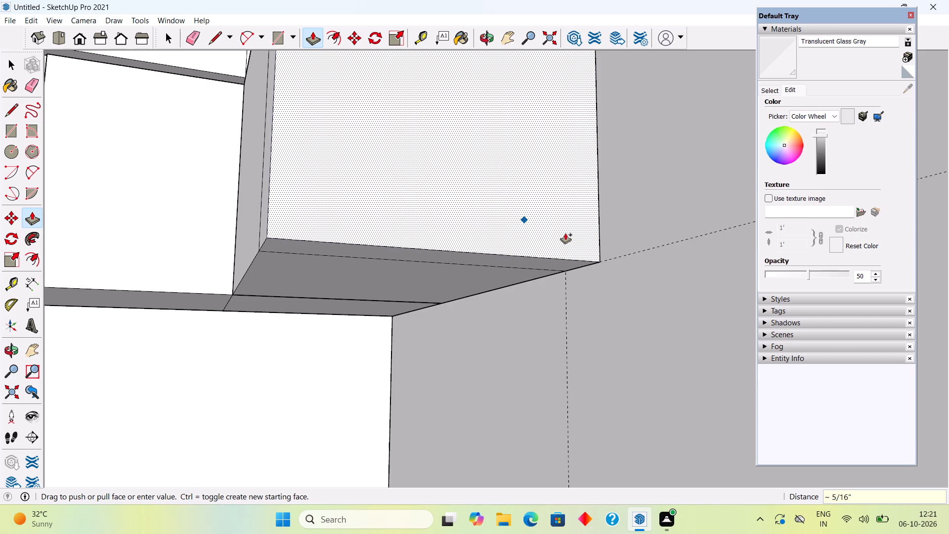
Pull a new middle wall unit about 2' 11 11/16" out from the gap strip to the next vertical guide.
{"action": "left_click", "coordinate": [538, 203]}
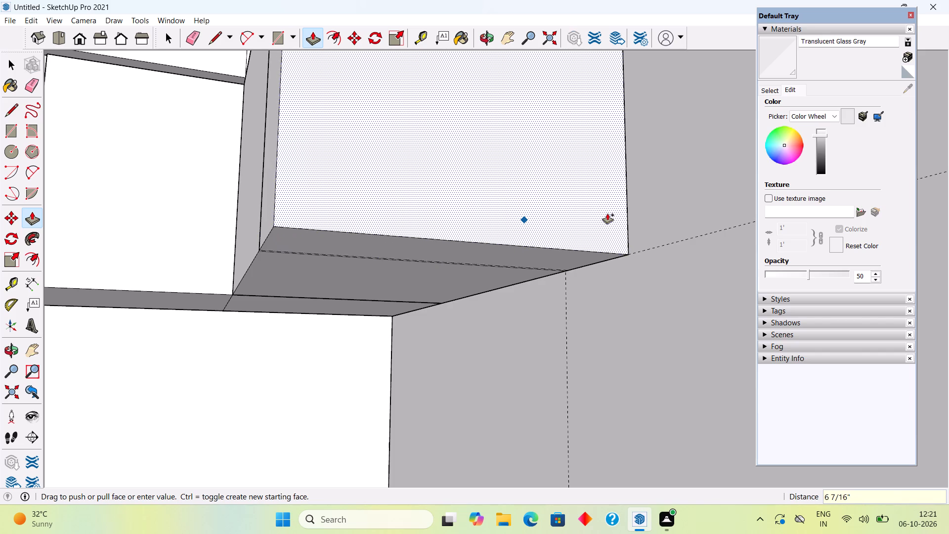
{"action": "scroll", "coordinate": [607, 214], "scroll_direction": "down", "scroll_amount": 14}
{"action": "middle_click_drag", "start_coordinate": [631, 218], "coordinate": [716, 262]}
{"action": "left_click", "coordinate": [726, 113]}
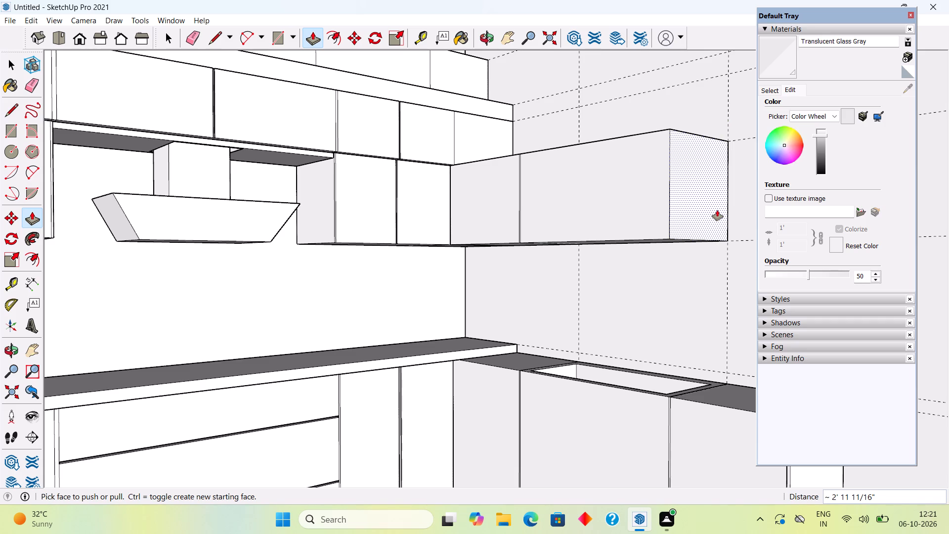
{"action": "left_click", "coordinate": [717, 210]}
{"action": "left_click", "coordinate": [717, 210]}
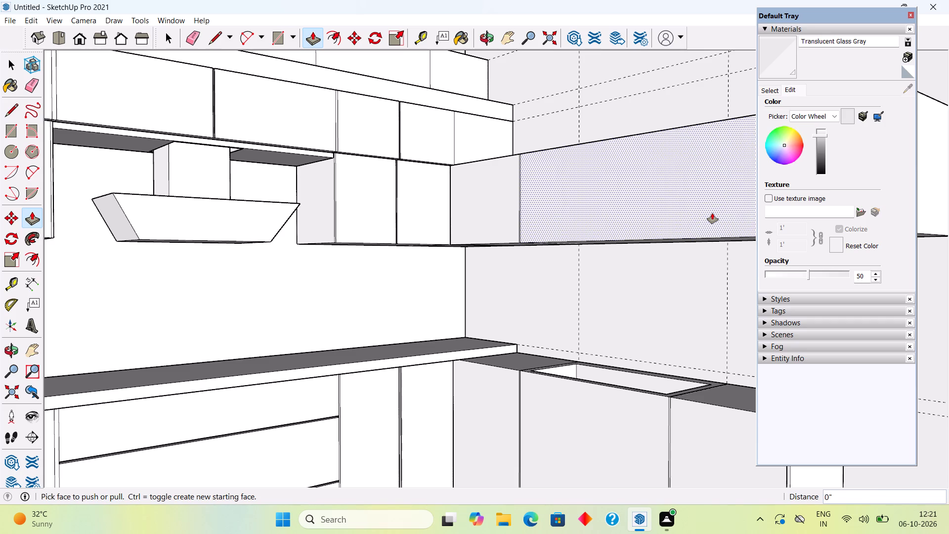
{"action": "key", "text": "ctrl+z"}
Extend the end of the middle wall unit by a separate 0.3" gap strip.
{"action": "scroll", "coordinate": [712, 213], "scroll_direction": "down", "scroll_amount": 3}
{"action": "left_click", "coordinate": [712, 213]}
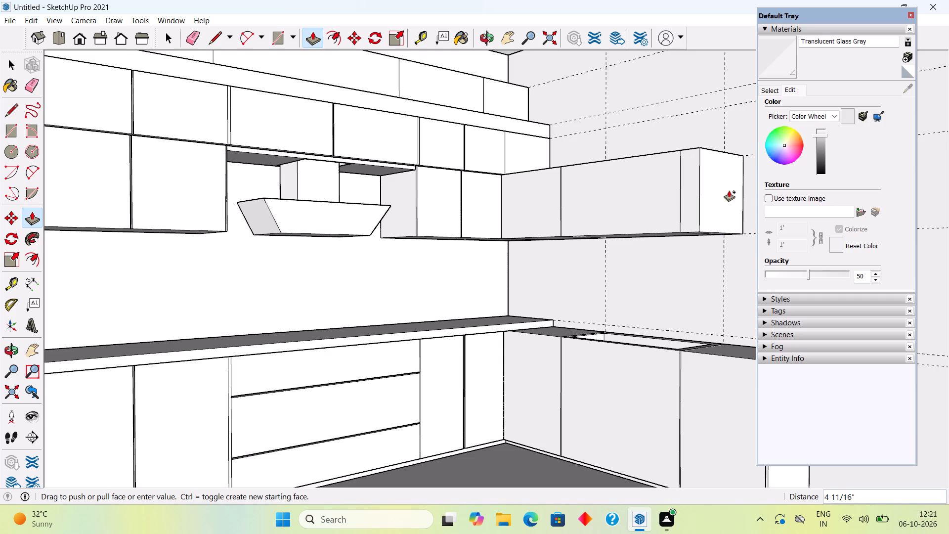
{"action": "type", "text": ".3\""}
{"action": "key", "text": "Return"}
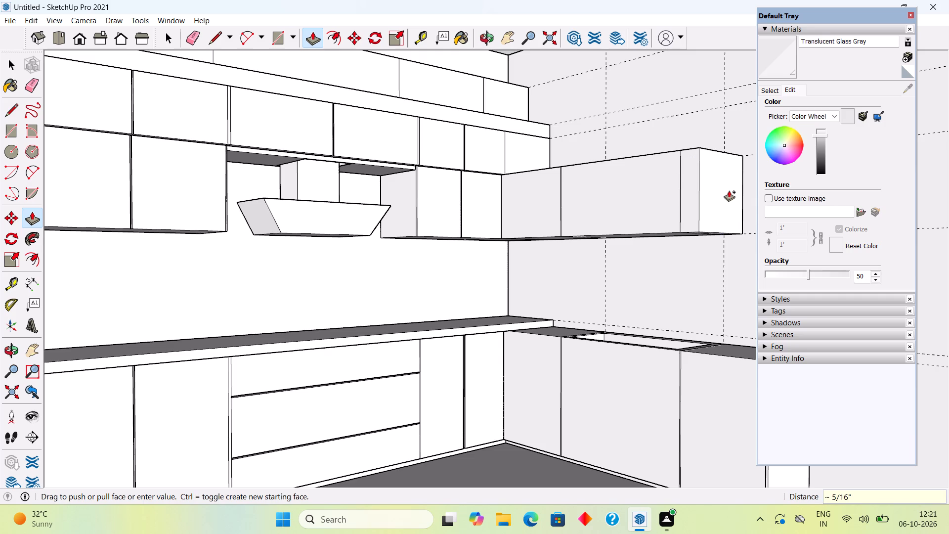
Pull the last wall unit about 1' 7 11/16" out from the second gap strip to meet the tall end panel.
{"action": "scroll", "coordinate": [729, 191], "scroll_direction": "up", "scroll_amount": 1}
{"action": "scroll", "coordinate": [715, 190], "scroll_direction": "down", "scroll_amount": 11}
{"action": "middle_click_drag", "start_coordinate": [685, 230], "coordinate": [727, 247]}
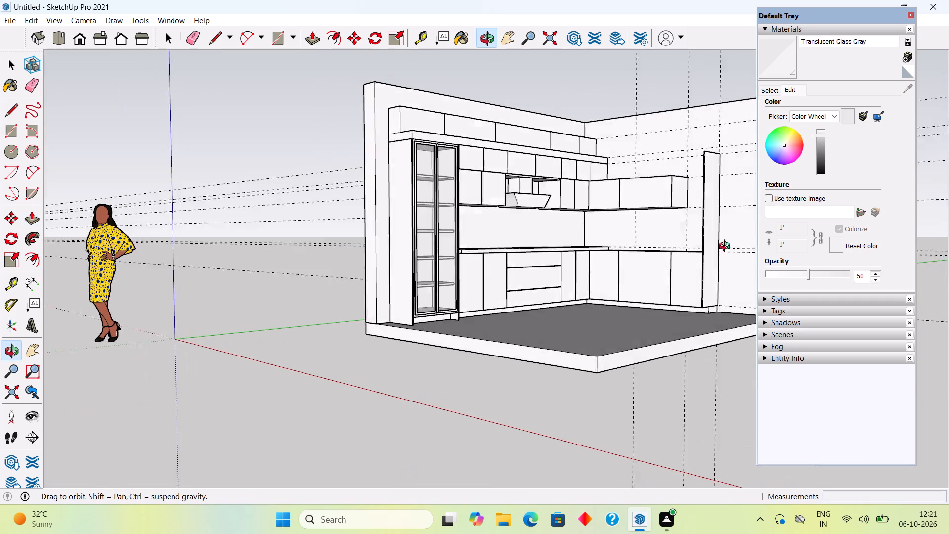
{"action": "middle_click_drag", "start_coordinate": [727, 247], "coordinate": [767, 267]}
{"action": "scroll", "coordinate": [684, 178], "scroll_direction": "up", "scroll_amount": 13}
{"action": "left_click", "coordinate": [630, 222]}
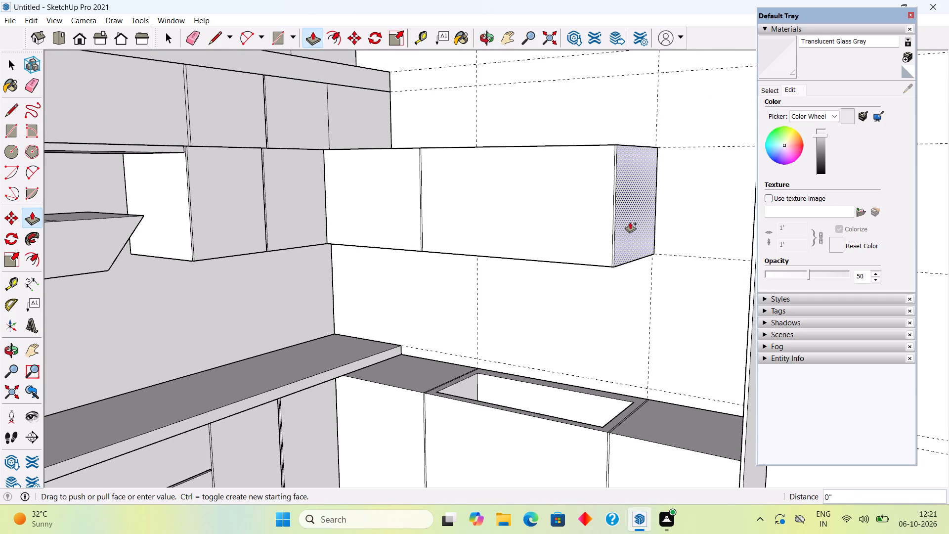
{"action": "scroll", "coordinate": [700, 244], "scroll_direction": "down", "scroll_amount": 4}
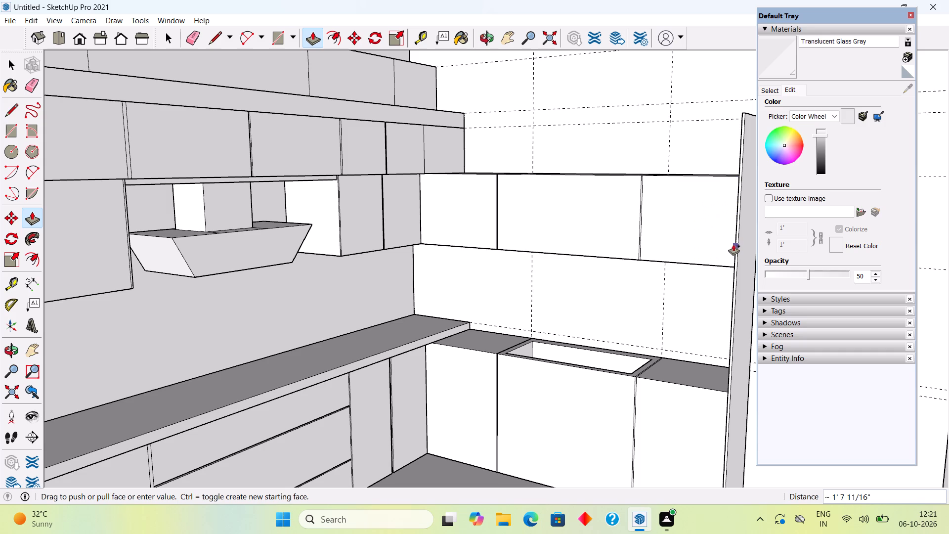
{"action": "left_click", "coordinate": [734, 245]}
{"action": "key", "text": "space"}
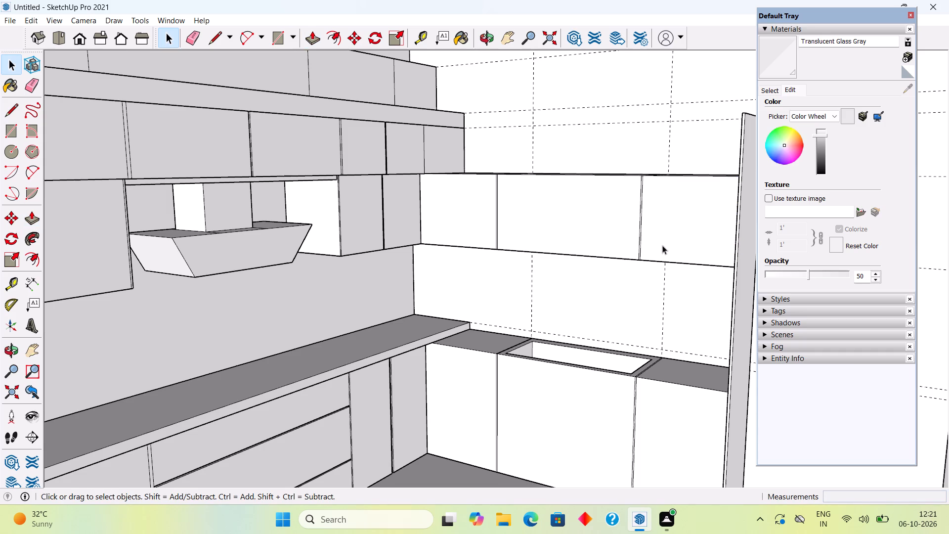
Make the whole run of side-wall wall units with their gap strips a group.
{"action": "scroll", "coordinate": [587, 227], "scroll_direction": "up", "scroll_amount": 4}
{"action": "middle_click_drag", "start_coordinate": [604, 237], "coordinate": [643, 349]}
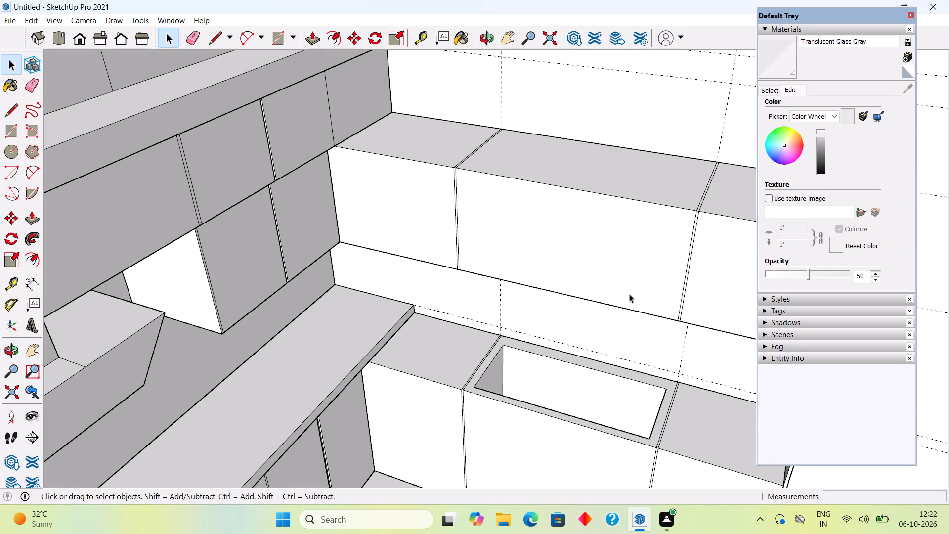
{"action": "triple_click", "coordinate": [620, 262]}
{"action": "right_click", "coordinate": [620, 262]}
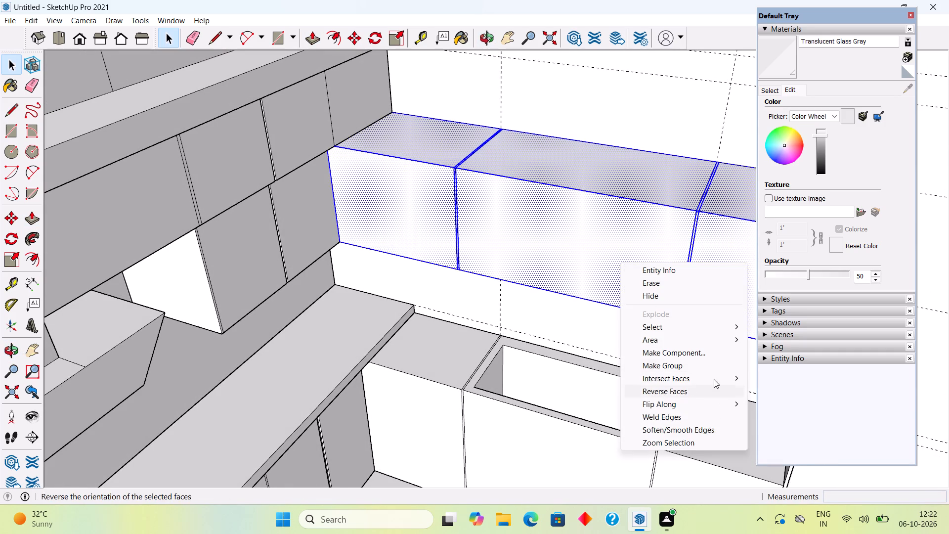
{"action": "left_click", "coordinate": [706, 367]}
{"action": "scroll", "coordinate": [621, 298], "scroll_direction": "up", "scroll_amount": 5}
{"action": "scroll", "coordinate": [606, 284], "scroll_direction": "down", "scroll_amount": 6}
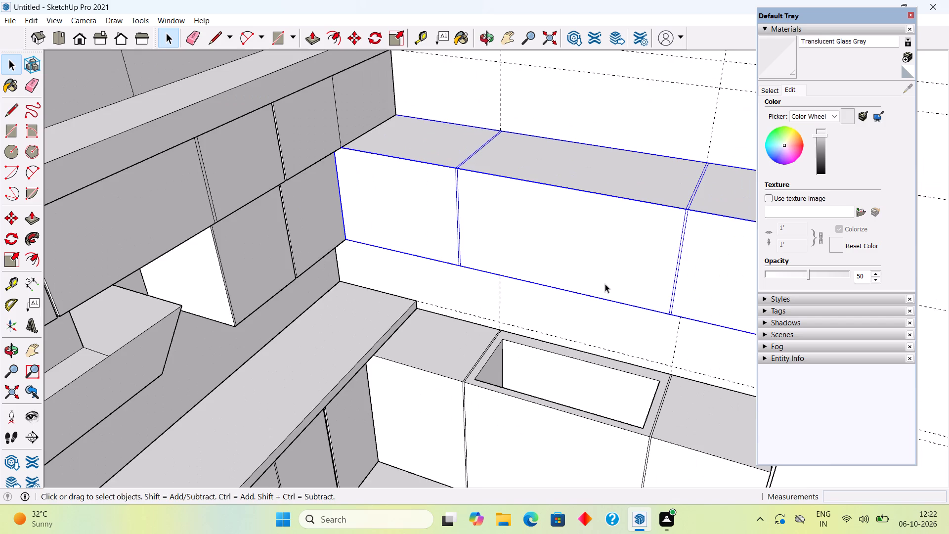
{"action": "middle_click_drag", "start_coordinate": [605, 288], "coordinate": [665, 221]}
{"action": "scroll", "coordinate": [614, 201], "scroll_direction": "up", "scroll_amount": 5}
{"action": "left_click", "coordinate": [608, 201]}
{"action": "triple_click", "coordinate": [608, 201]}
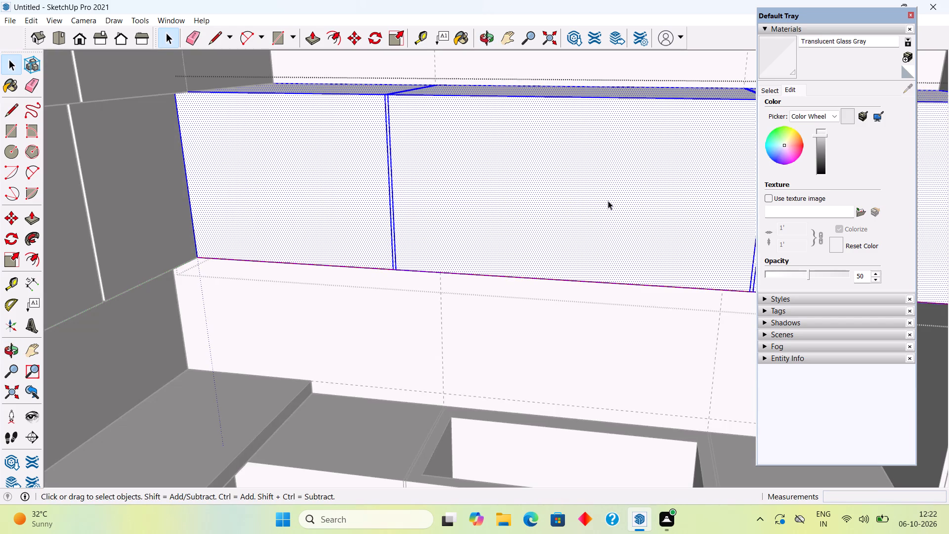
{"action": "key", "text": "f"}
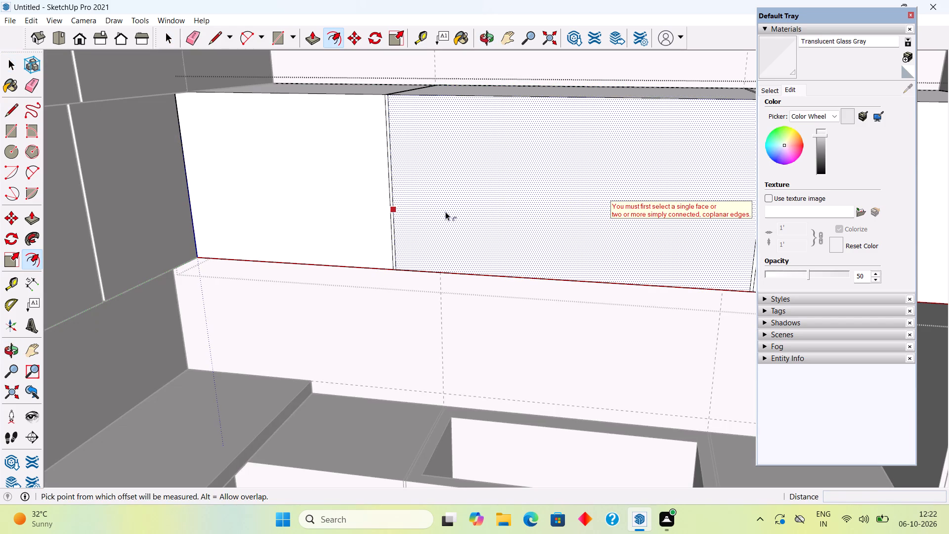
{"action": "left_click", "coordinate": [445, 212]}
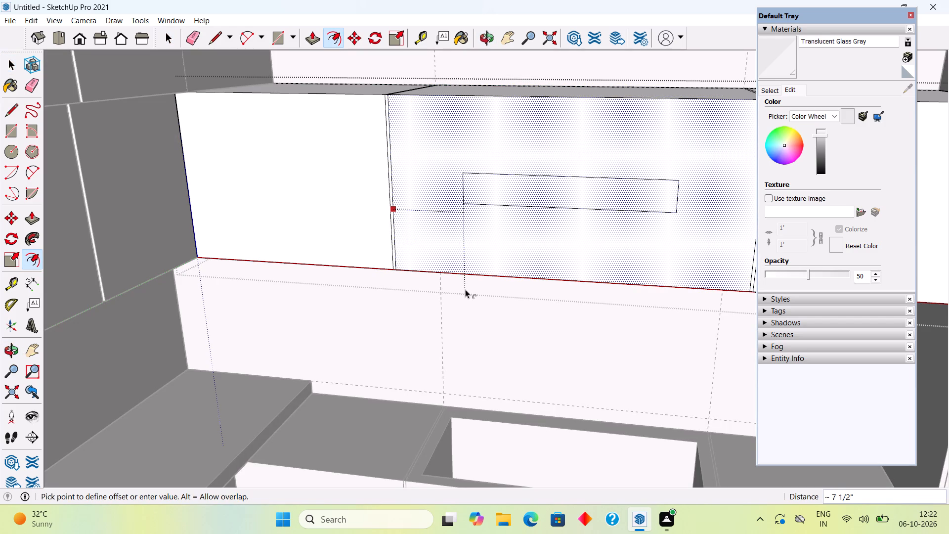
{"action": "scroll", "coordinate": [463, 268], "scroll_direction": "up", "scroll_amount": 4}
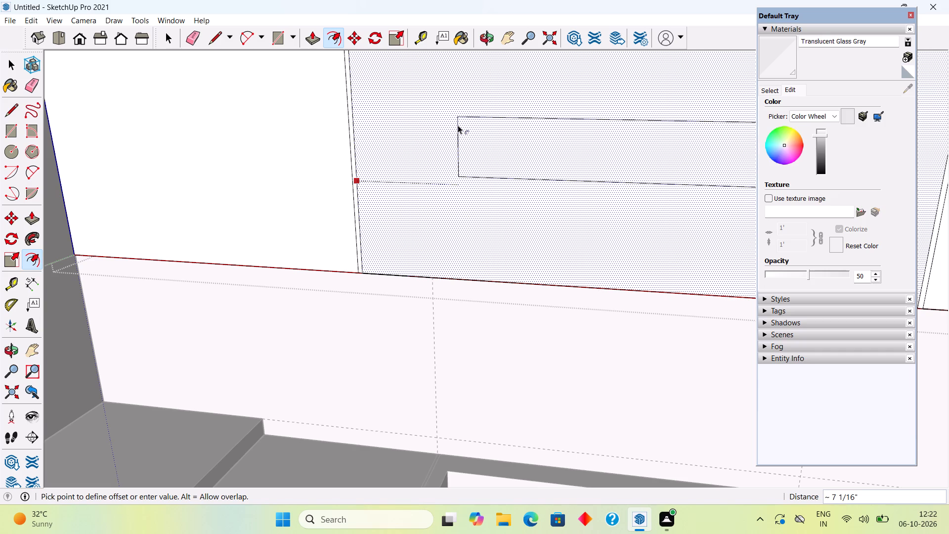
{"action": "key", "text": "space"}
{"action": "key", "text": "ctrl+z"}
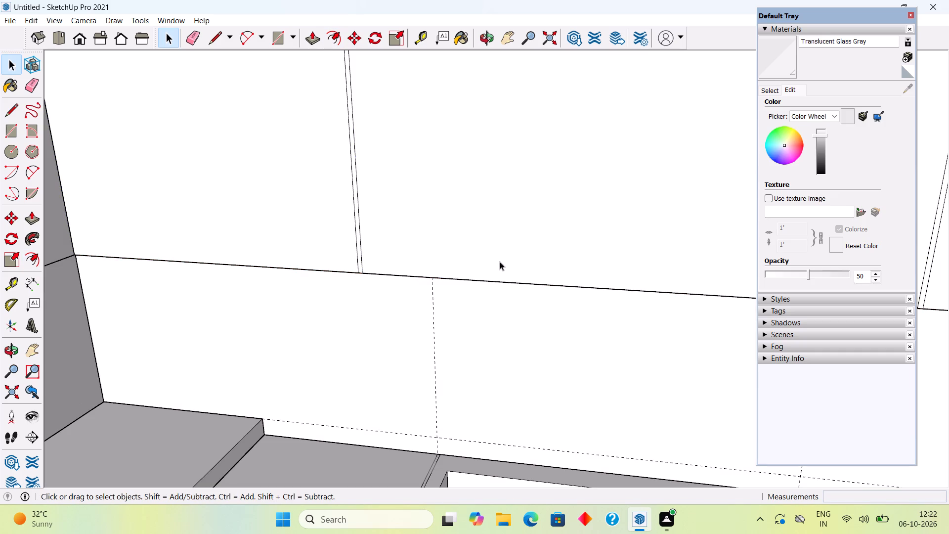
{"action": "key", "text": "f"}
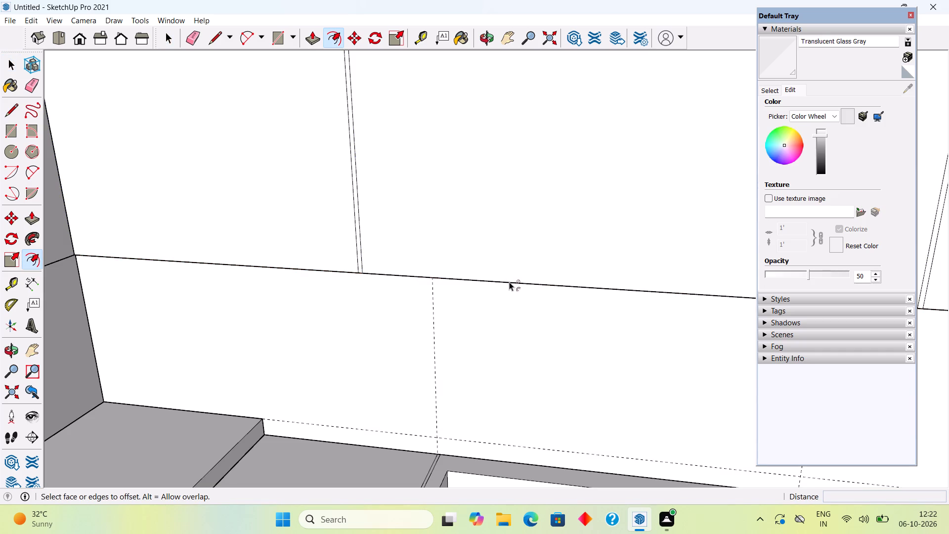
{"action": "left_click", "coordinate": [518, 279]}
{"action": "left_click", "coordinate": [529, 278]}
Inside the wall-unit group, offset the middle unit's front face inward by 1".
{"action": "key", "text": "space"}
{"action": "left_click", "coordinate": [533, 227]}
{"action": "triple_click", "coordinate": [534, 237]}
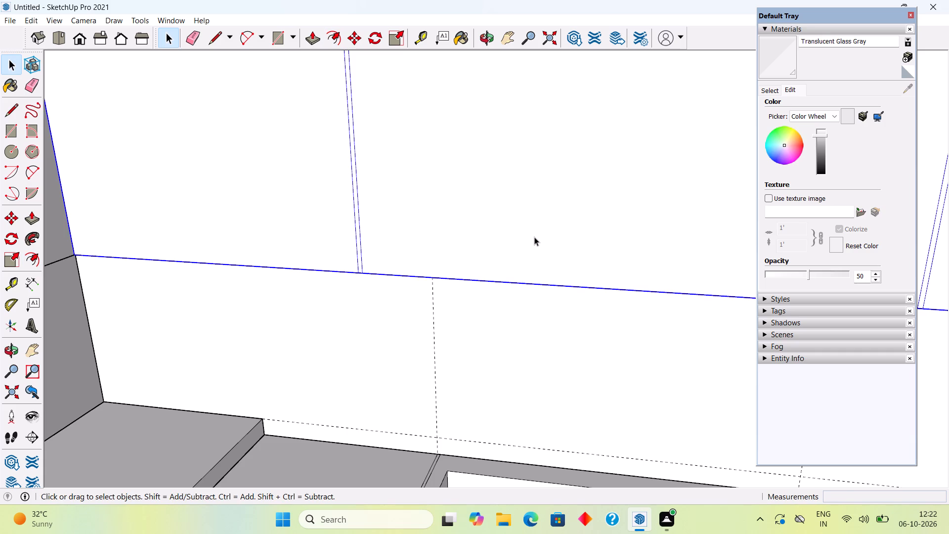
{"action": "key", "text": "f"}
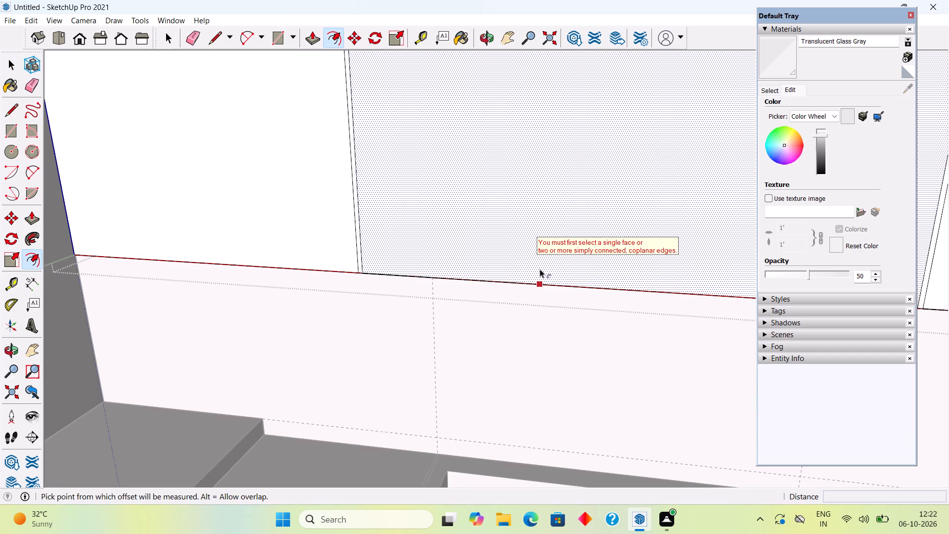
{"action": "left_click", "coordinate": [540, 269]}
{"action": "scroll", "coordinate": [540, 261], "scroll_direction": "down", "scroll_amount": 5}
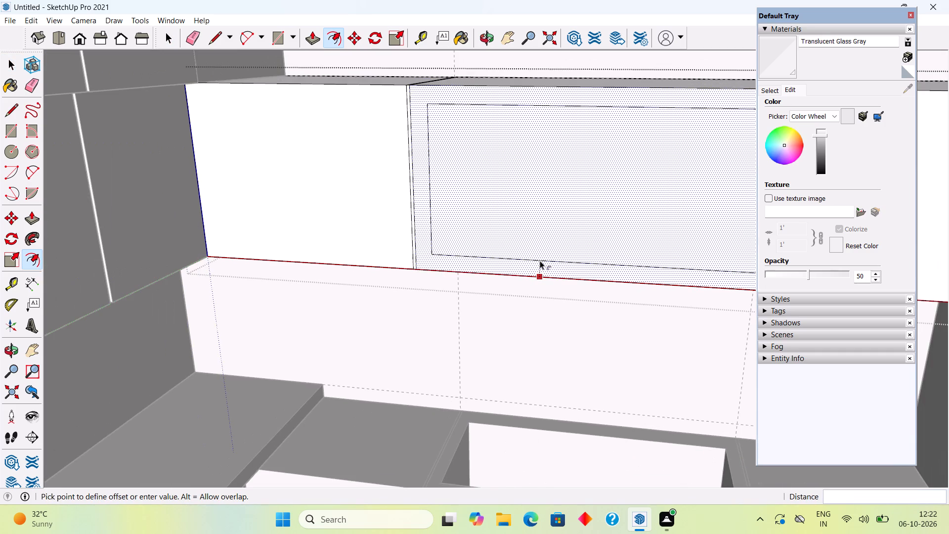
{"action": "scroll", "coordinate": [540, 261], "scroll_direction": "down", "scroll_amount": 1}
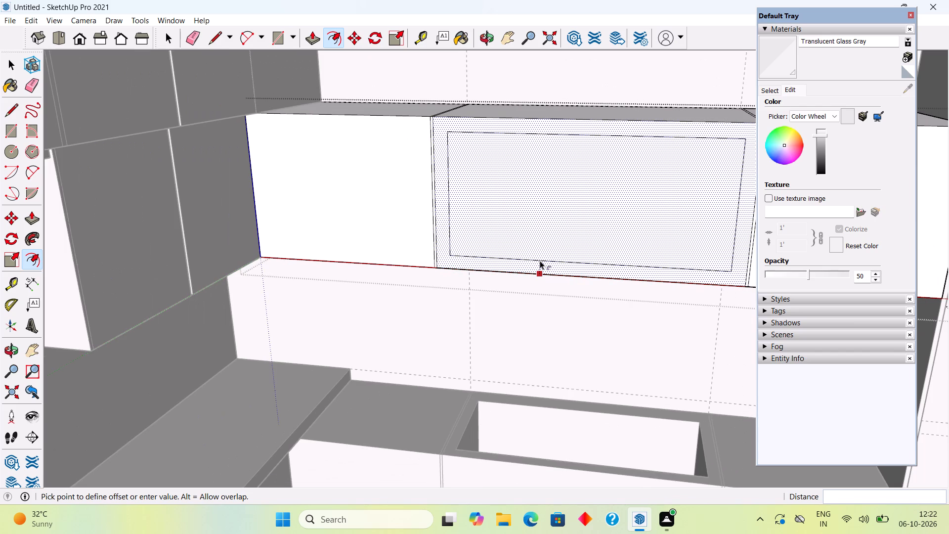
{"action": "left_click", "coordinate": [540, 261]}
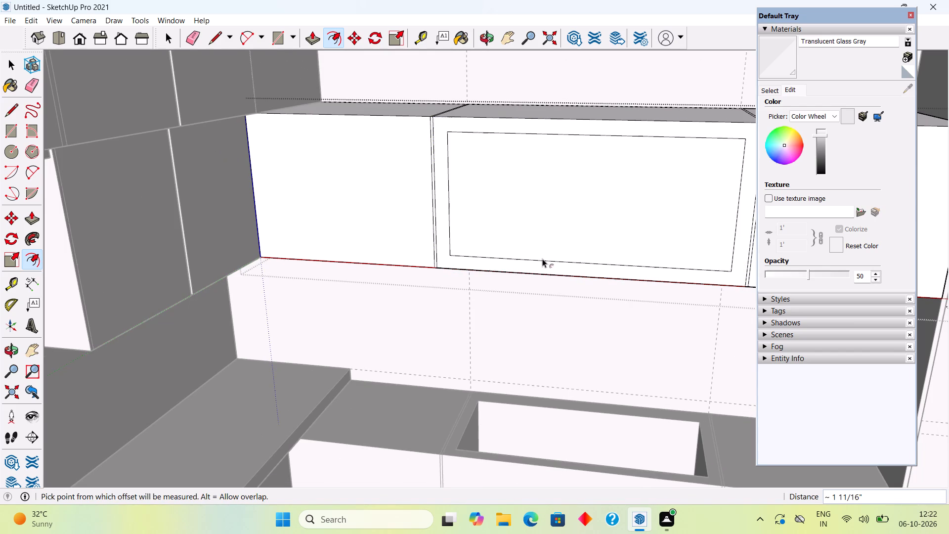
{"action": "key", "text": "1"}
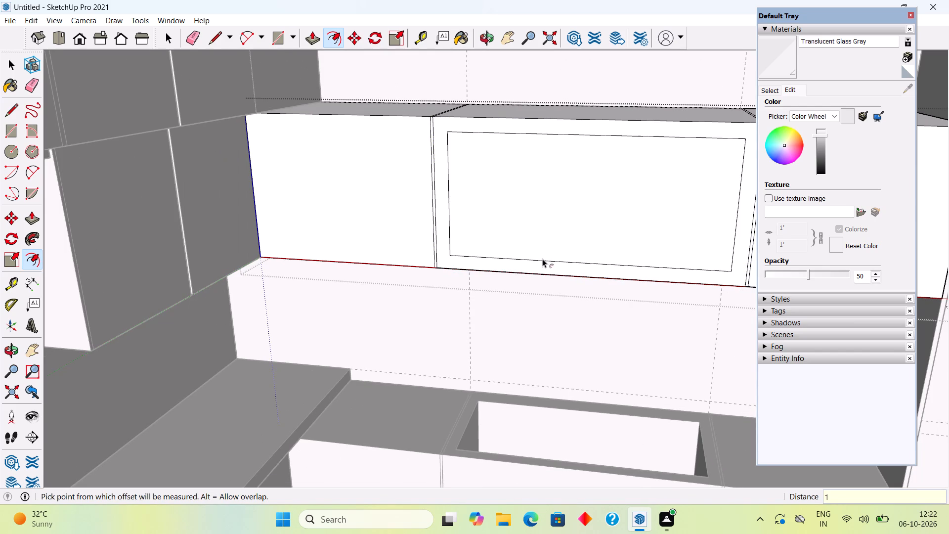
{"action": "key", "text": "shift+quotedbl"}
{"action": "key", "text": "Return"}
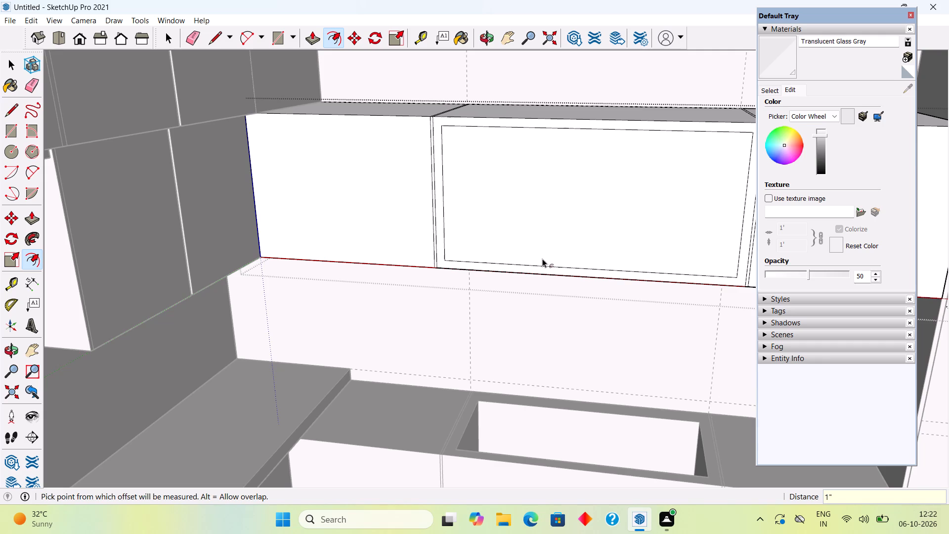
{"action": "key", "text": "space"}
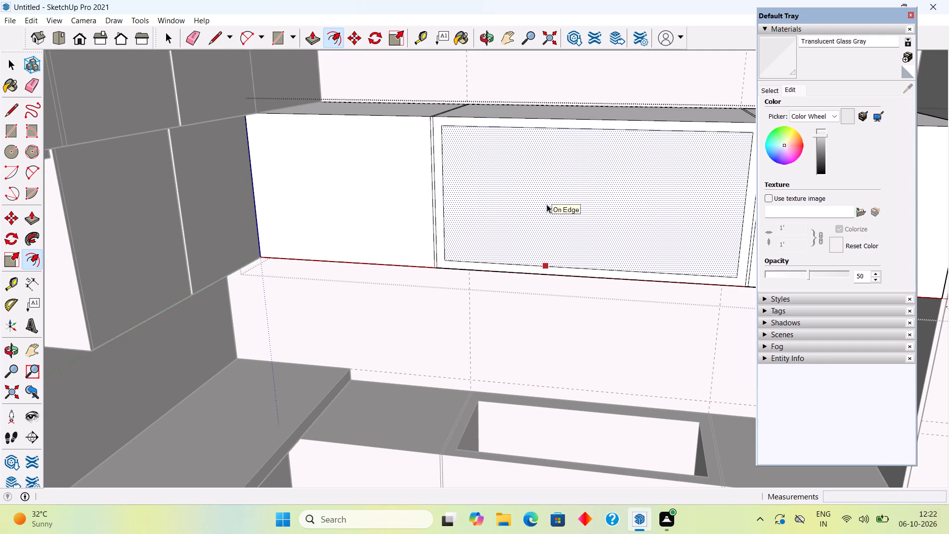
{"action": "key", "text": "space"}
Delete the inner face of the middle wall unit's front to open up the cabinet.
{"action": "left_click", "coordinate": [441, 195]}
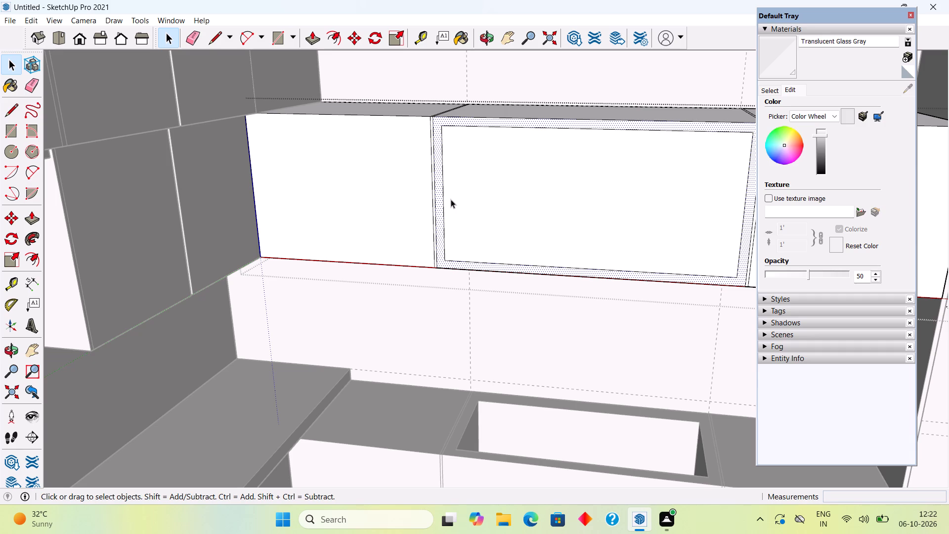
{"action": "left_click", "coordinate": [476, 217]}
{"action": "key", "text": "Delete"}
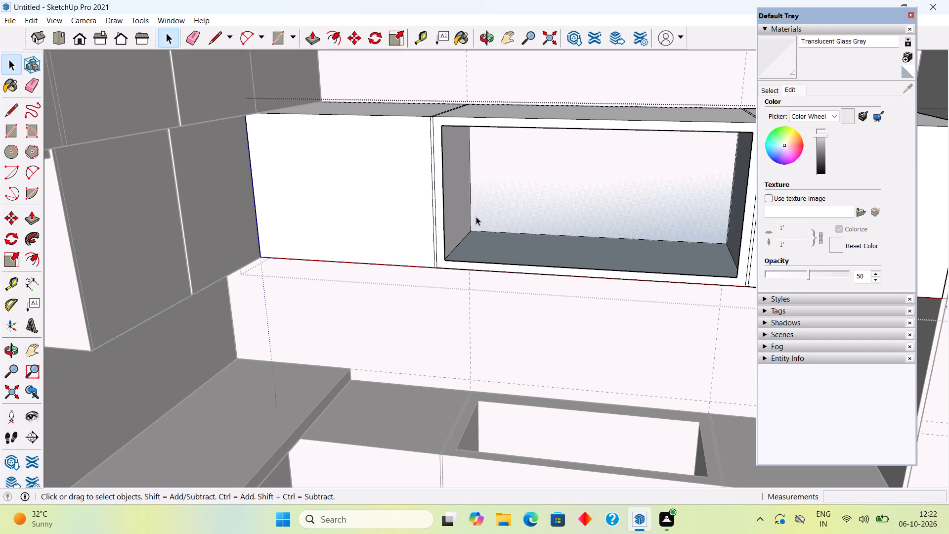
Pull the back face inside the middle wall unit's opening 0.1" forward.
{"action": "middle_click_drag", "start_coordinate": [494, 217], "coordinate": [550, 149]}
{"action": "scroll", "coordinate": [546, 166], "scroll_direction": "up", "scroll_amount": 3}
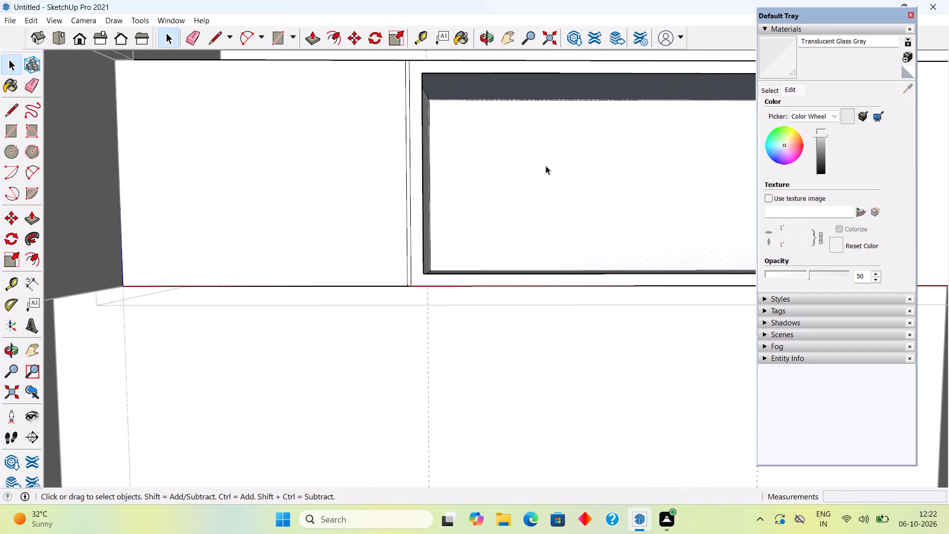
{"action": "middle_click_drag", "start_coordinate": [517, 207], "coordinate": [452, 215]}
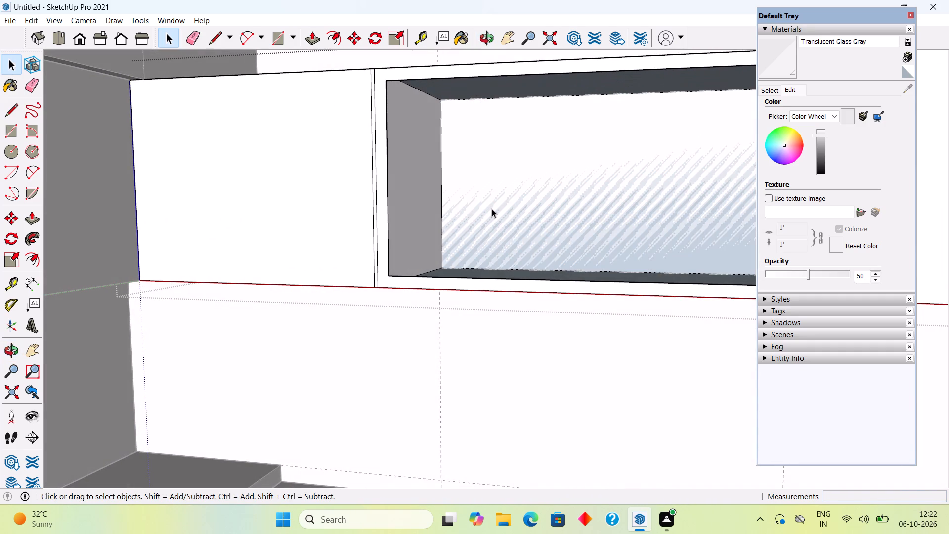
{"action": "left_click", "coordinate": [492, 209]}
{"action": "left_click", "coordinate": [492, 209]}
{"action": "scroll", "coordinate": [492, 209], "scroll_direction": "down", "scroll_amount": 8}
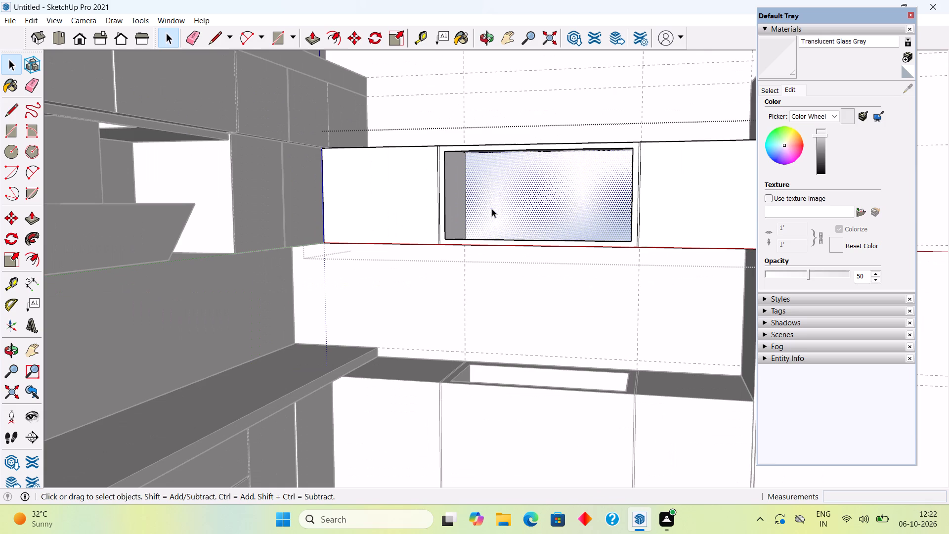
{"action": "scroll", "coordinate": [537, 178], "scroll_direction": "up", "scroll_amount": 4}
{"action": "scroll", "coordinate": [593, 189], "scroll_direction": "up", "scroll_amount": 1}
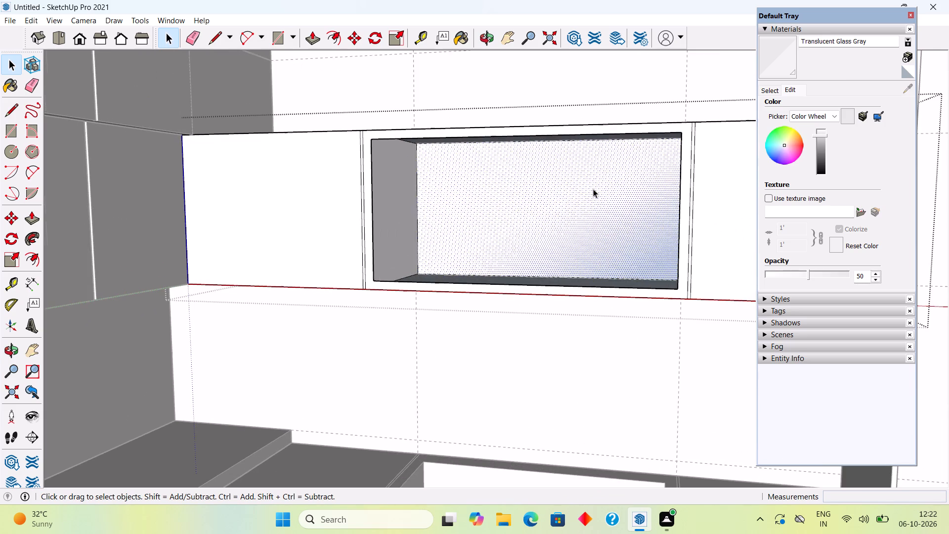
{"action": "scroll", "coordinate": [593, 189], "scroll_direction": "up", "scroll_amount": 3}
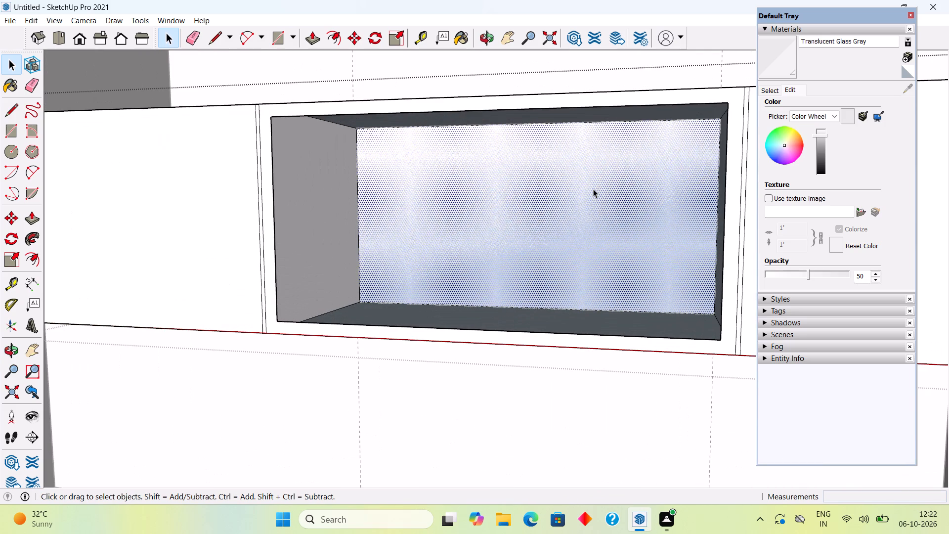
{"action": "key", "text": "p"}
{"action": "left_click", "coordinate": [593, 189]}
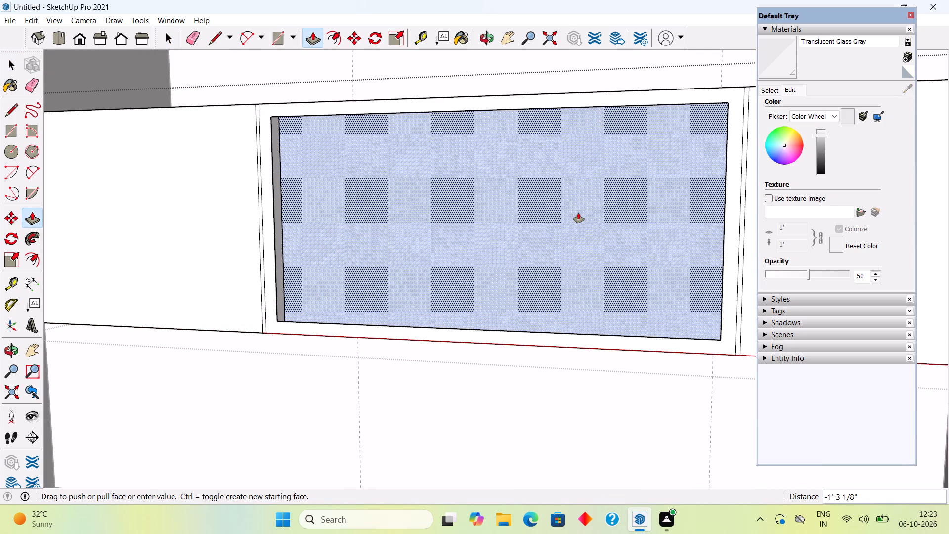
{"action": "type", "text": ".1\""}
{"action": "key", "text": "Return"}
{"action": "key", "text": "space"}
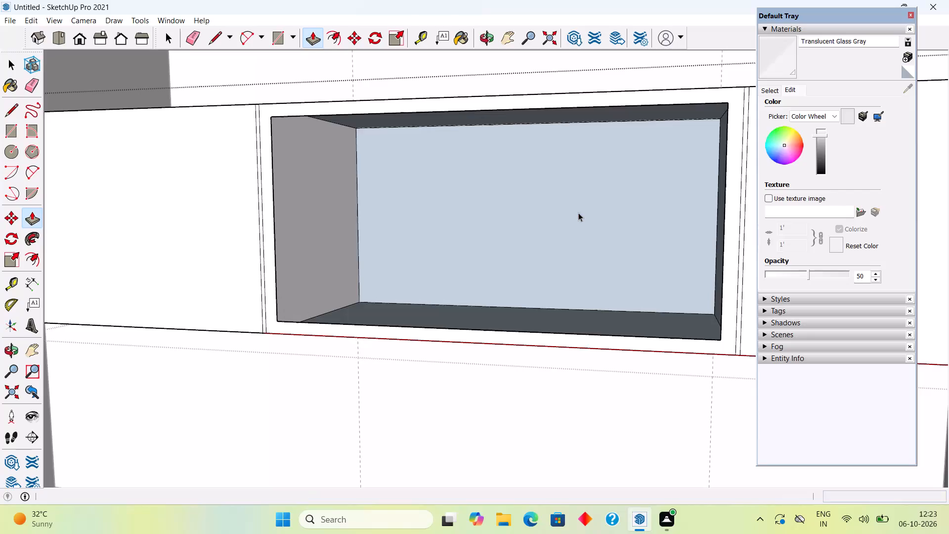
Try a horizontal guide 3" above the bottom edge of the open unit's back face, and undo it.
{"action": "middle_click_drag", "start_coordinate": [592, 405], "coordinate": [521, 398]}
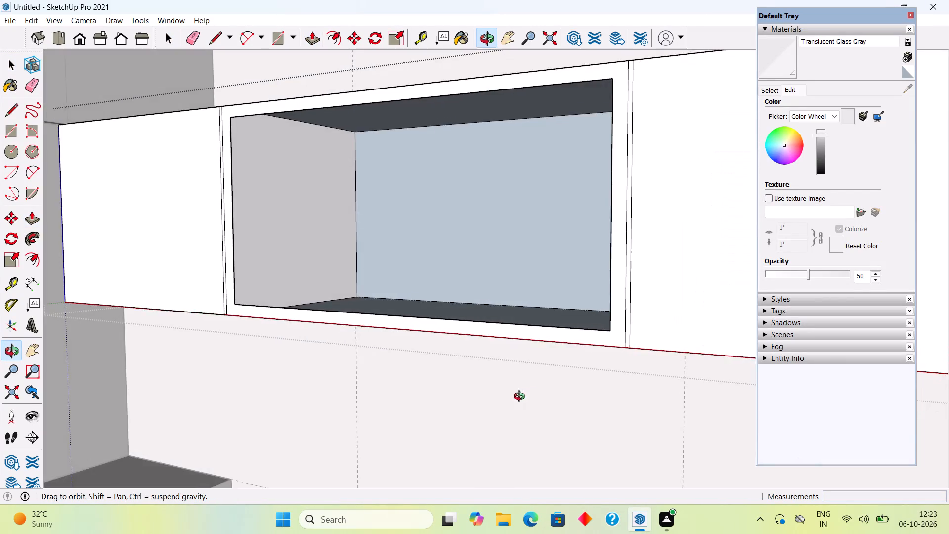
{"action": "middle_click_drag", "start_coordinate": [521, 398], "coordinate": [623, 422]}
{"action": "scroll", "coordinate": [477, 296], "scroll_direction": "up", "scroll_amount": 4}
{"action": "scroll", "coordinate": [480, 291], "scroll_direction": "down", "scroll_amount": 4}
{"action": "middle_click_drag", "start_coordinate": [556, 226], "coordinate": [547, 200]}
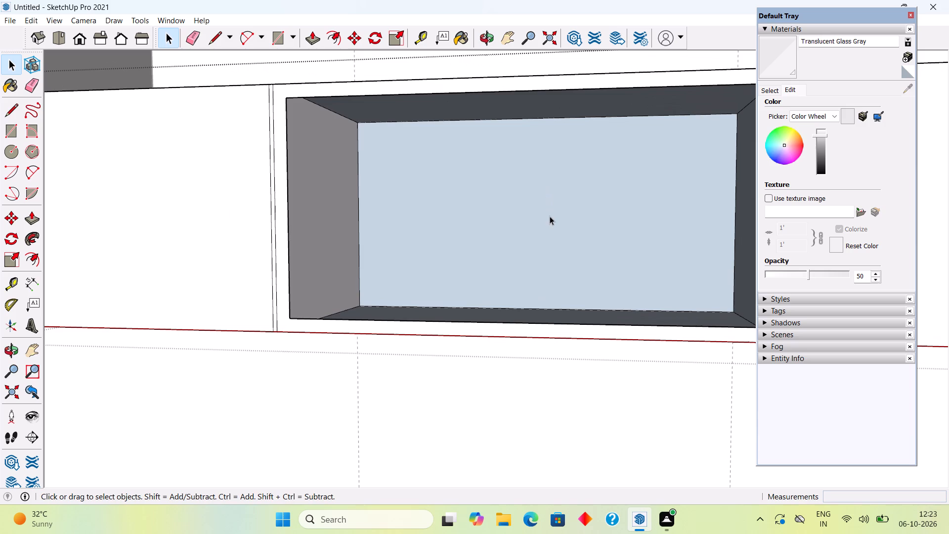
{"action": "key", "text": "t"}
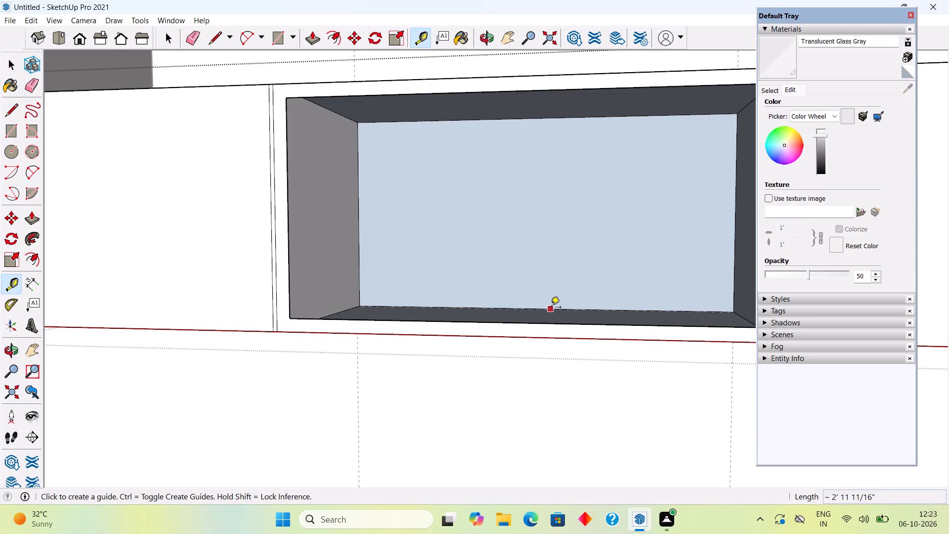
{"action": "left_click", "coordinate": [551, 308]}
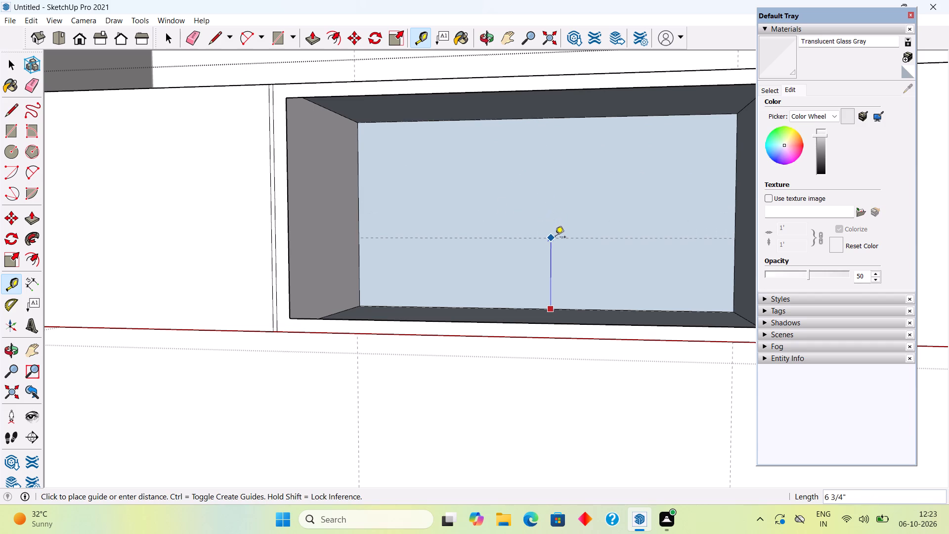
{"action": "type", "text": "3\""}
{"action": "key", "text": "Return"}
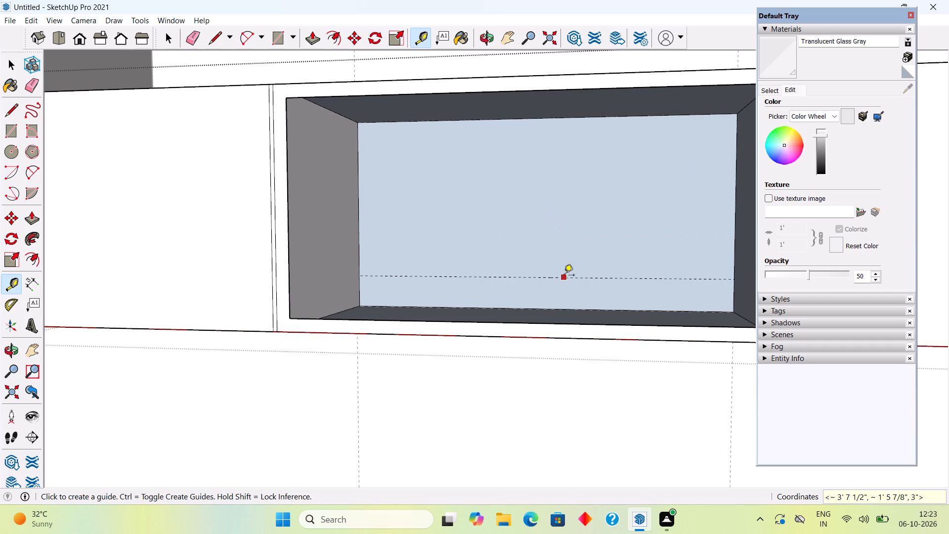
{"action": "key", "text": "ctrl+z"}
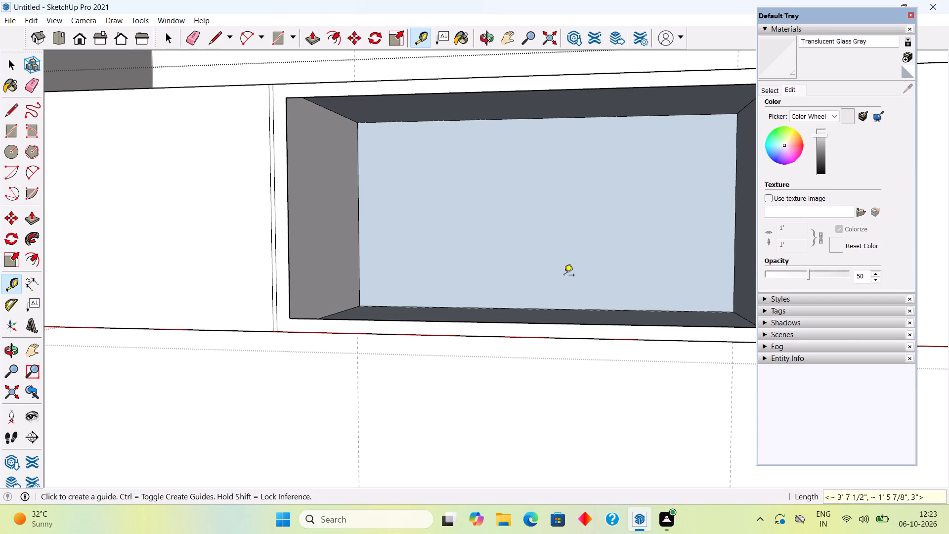
Place a horizontal guide 5" above the back face's bottom edge and a second guide 0.5" above the first.
{"action": "left_click", "coordinate": [564, 309]}
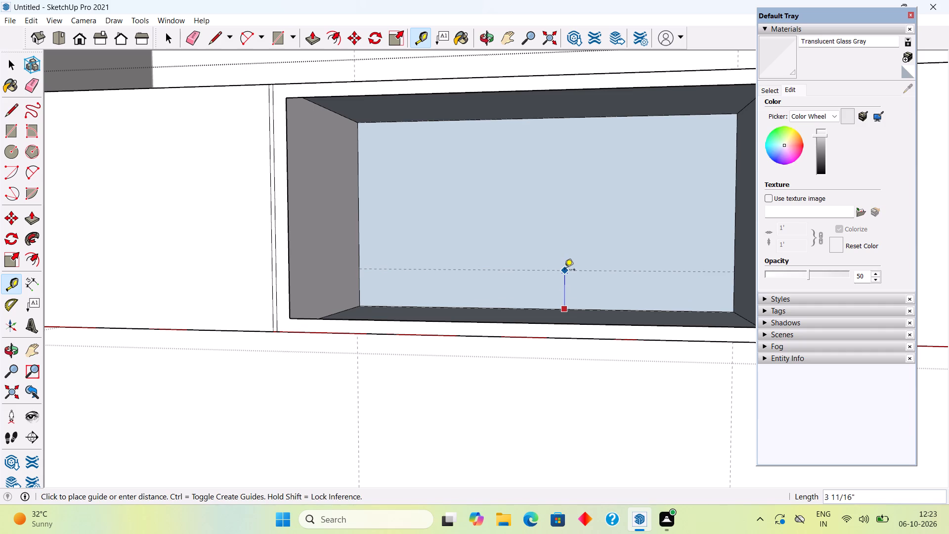
{"action": "type", "text": "5\""}
{"action": "key", "text": "Return"}
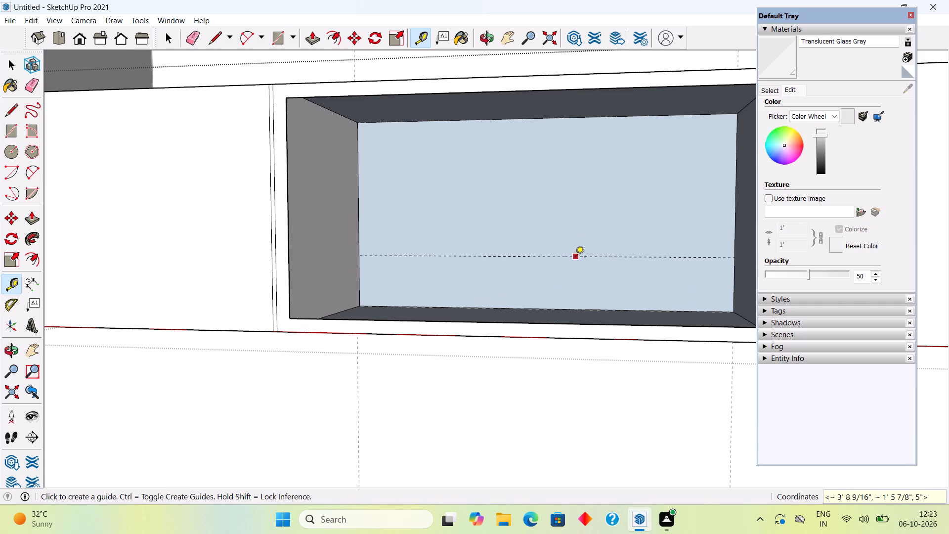
{"action": "left_click", "coordinate": [575, 258]}
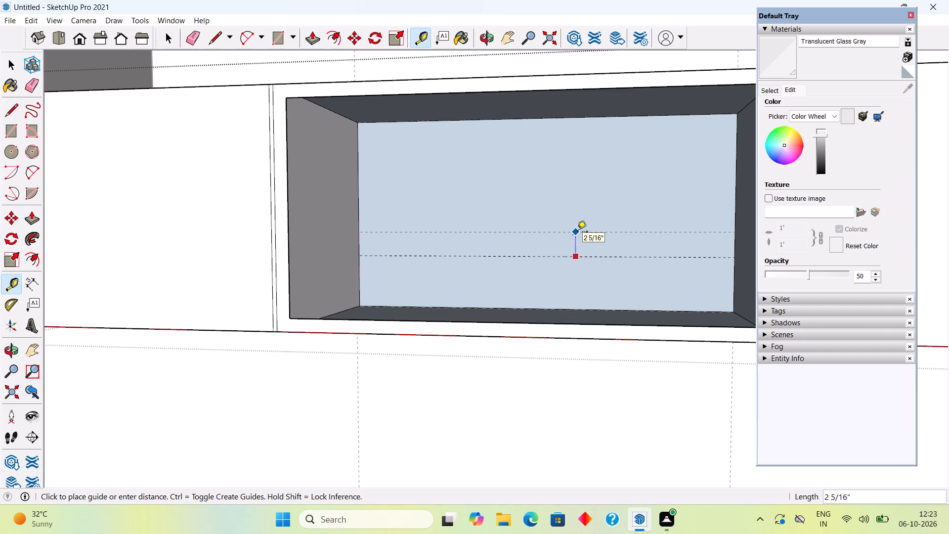
{"action": "type", "text": ".5\""}
{"action": "key", "text": "Return"}
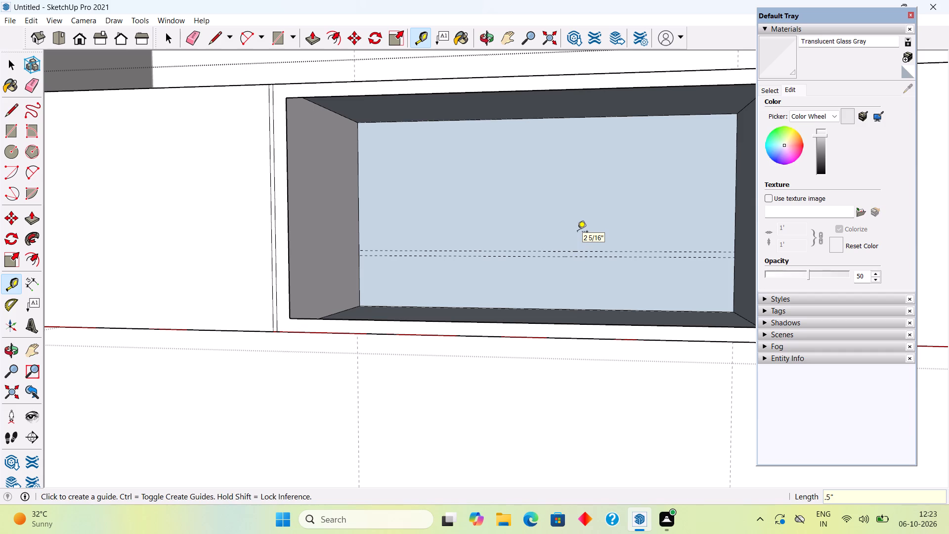
Place a horizontal guide 5" above the upper existing guide on the back face, and a second guide 0.5" above it.
{"action": "left_click", "coordinate": [578, 251]}
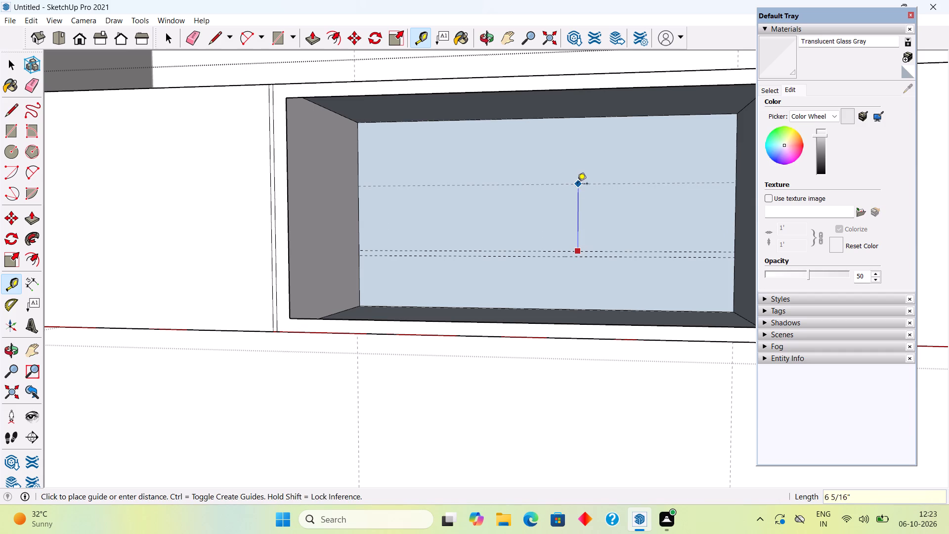
{"action": "type", "text": "5\""}
{"action": "key", "text": "Return"}
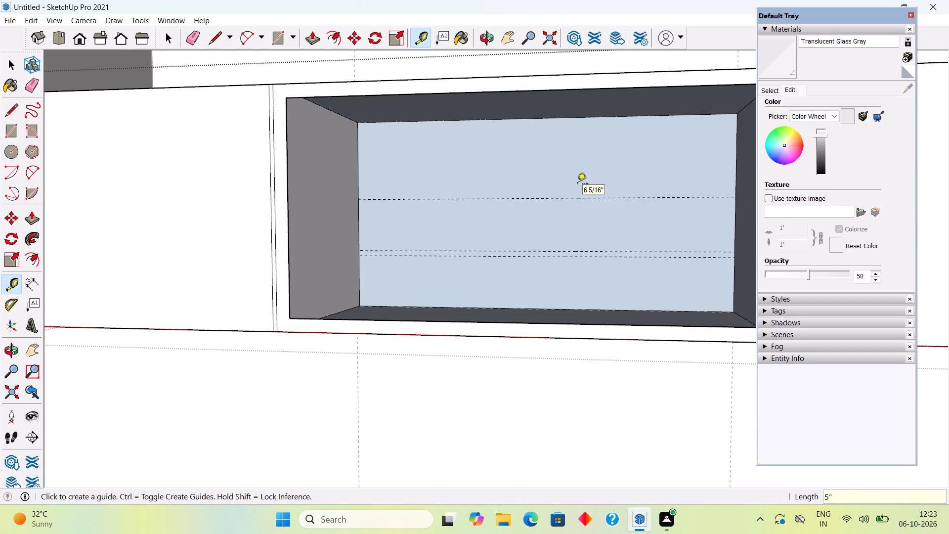
{"action": "left_click", "coordinate": [577, 198]}
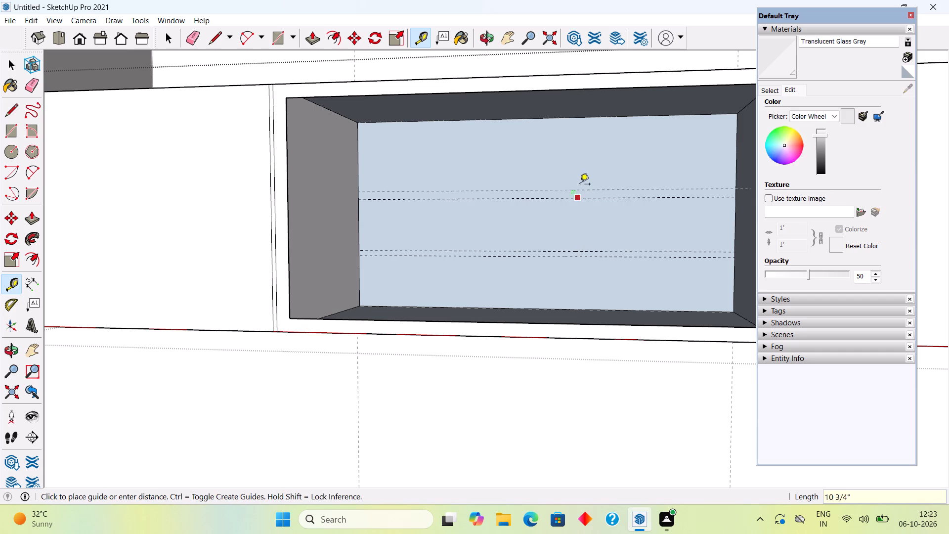
{"action": "type", "text": ".5\""}
{"action": "key", "text": "Return"}
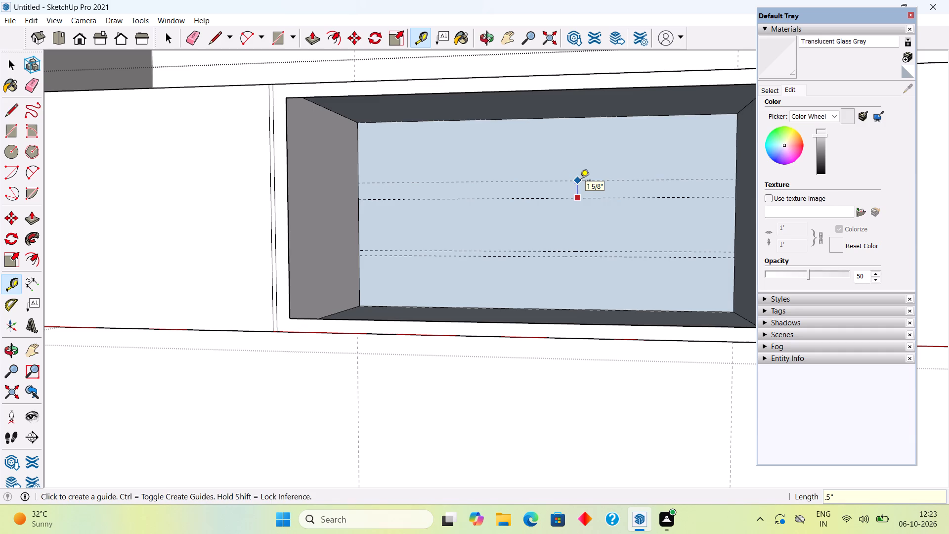
{"action": "key", "text": "space"}
Draw two 0.5" high shelf rectangles across the full width of the back face, one between each pair of guides.
{"action": "type", "text": "r"}
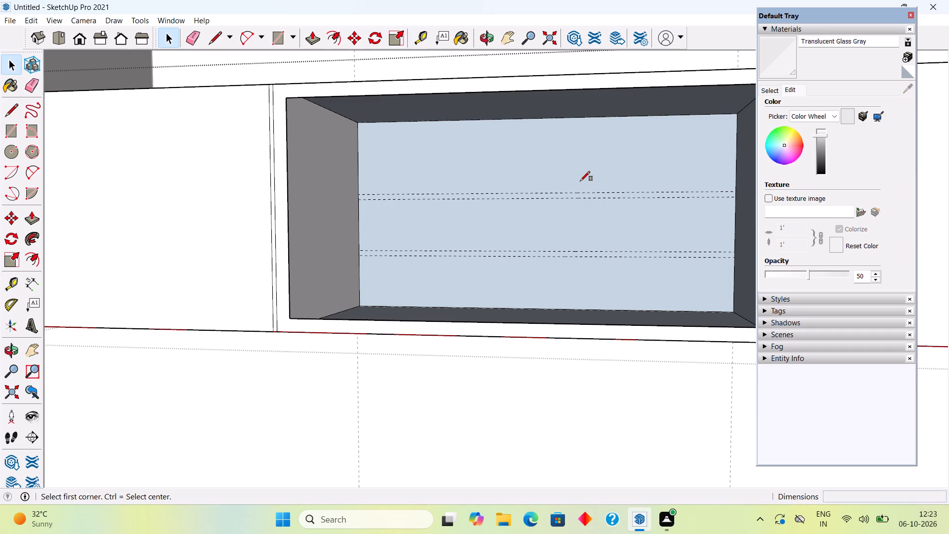
{"action": "scroll", "coordinate": [540, 183], "scroll_direction": "up", "scroll_amount": 3}
{"action": "scroll", "coordinate": [329, 184], "scroll_direction": "up", "scroll_amount": 3}
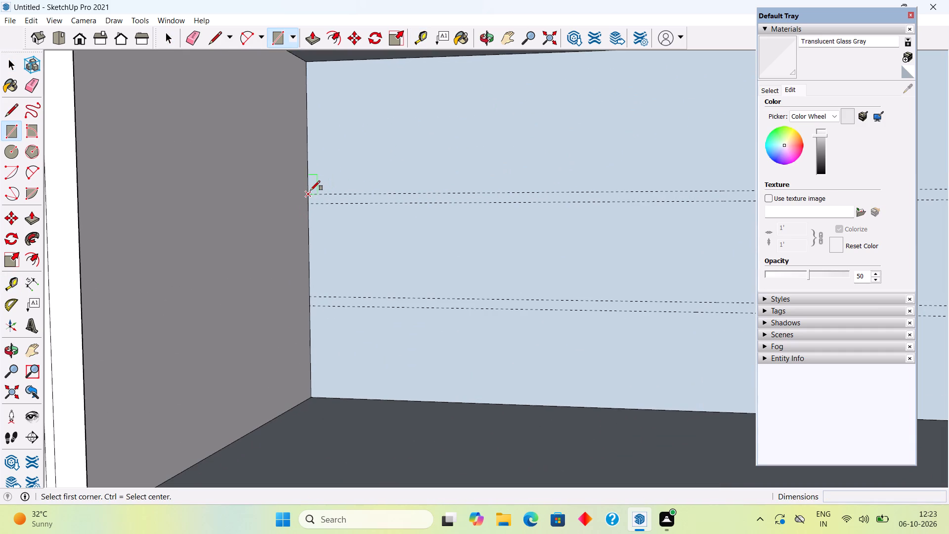
{"action": "left_click", "coordinate": [309, 191]}
{"action": "scroll", "coordinate": [321, 209], "scroll_direction": "down", "scroll_amount": 10}
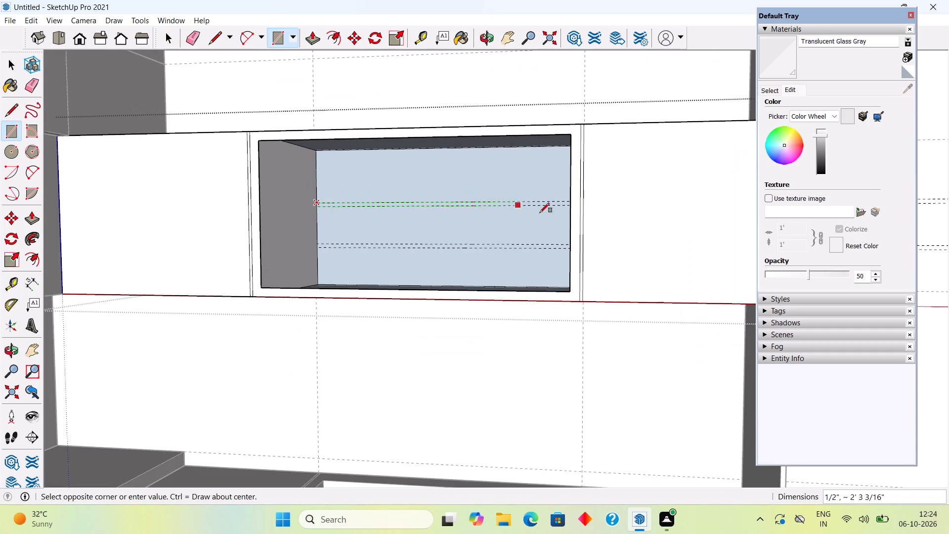
{"action": "scroll", "coordinate": [550, 215], "scroll_direction": "up", "scroll_amount": 10}
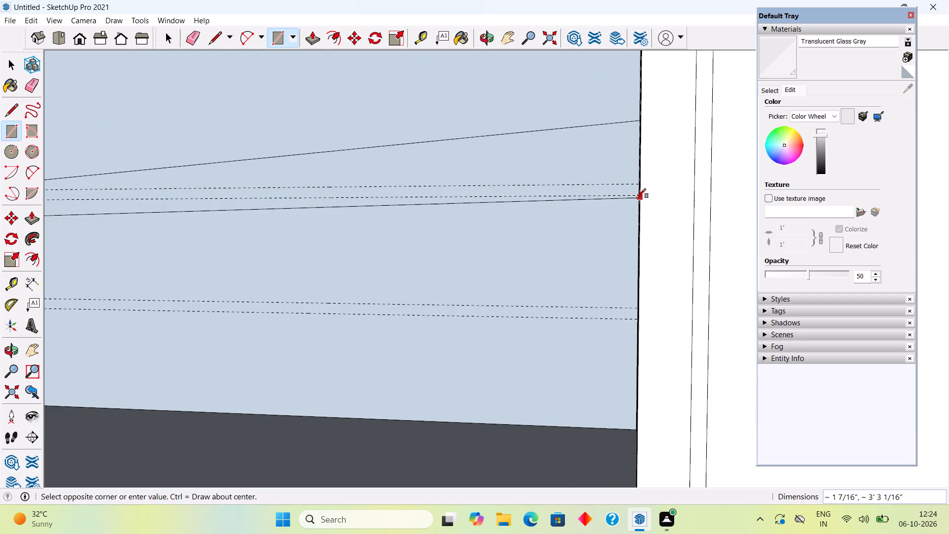
{"action": "scroll", "coordinate": [636, 199], "scroll_direction": "up", "scroll_amount": 6}
{"action": "left_click", "coordinate": [643, 193]}
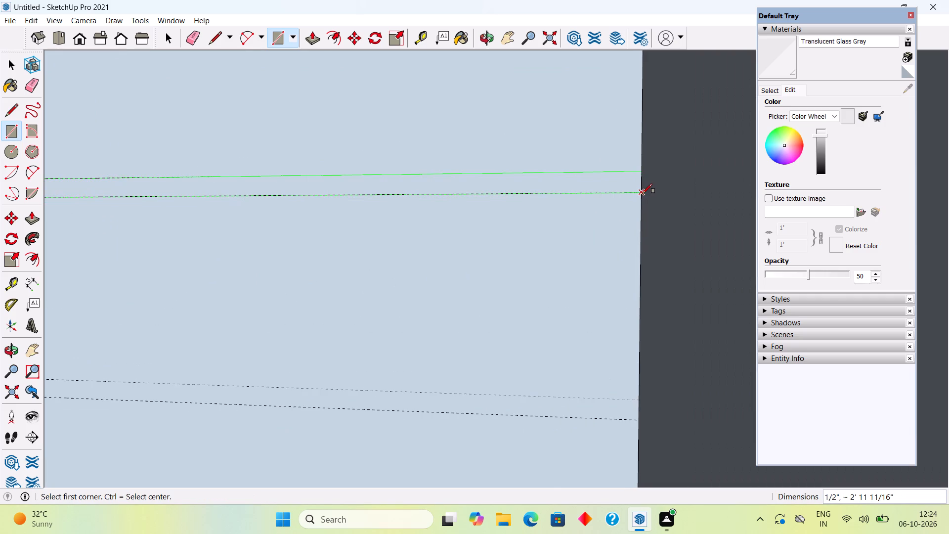
{"action": "scroll", "coordinate": [639, 197], "scroll_direction": "down", "scroll_amount": 9}
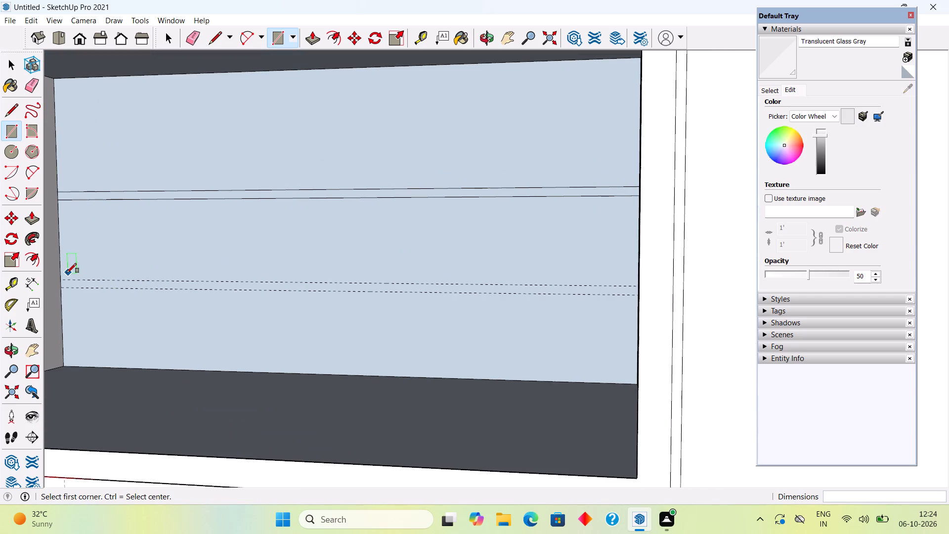
{"action": "left_click", "coordinate": [62, 279]}
{"action": "scroll", "coordinate": [489, 287], "scroll_direction": "up", "scroll_amount": 5}
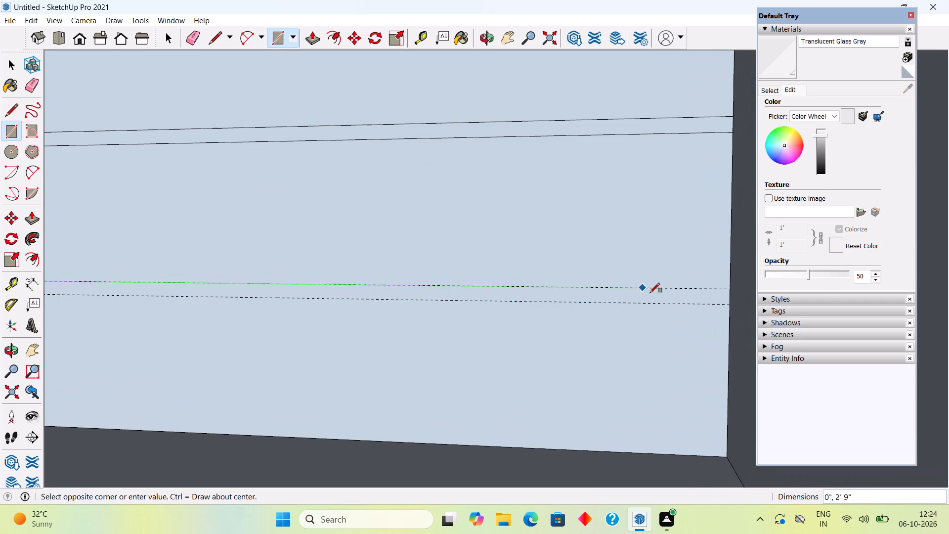
{"action": "left_click", "coordinate": [728, 305]}
{"action": "key", "text": "space"}
Pull the lower shelf strip 1' 3" out from the back face and repeat the same extrusion on the upper strip.
{"action": "key", "text": "p"}
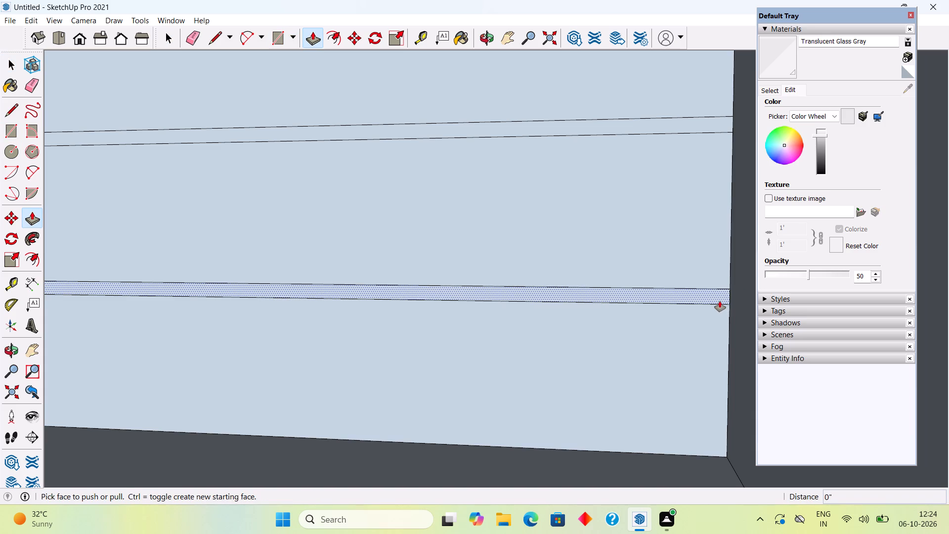
{"action": "left_click", "coordinate": [720, 301]}
{"action": "scroll", "coordinate": [717, 319], "scroll_direction": "down", "scroll_amount": 10}
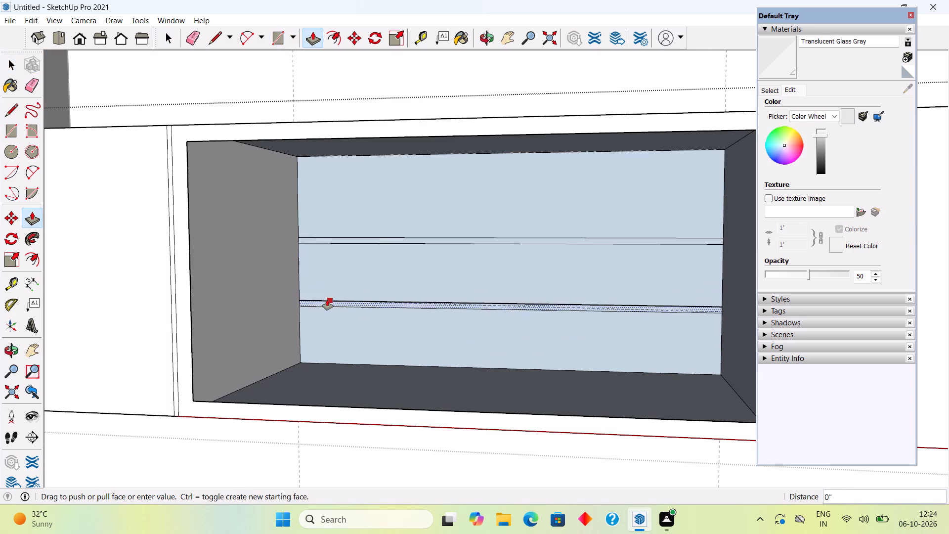
{"action": "scroll", "coordinate": [216, 313], "scroll_direction": "up", "scroll_amount": 4}
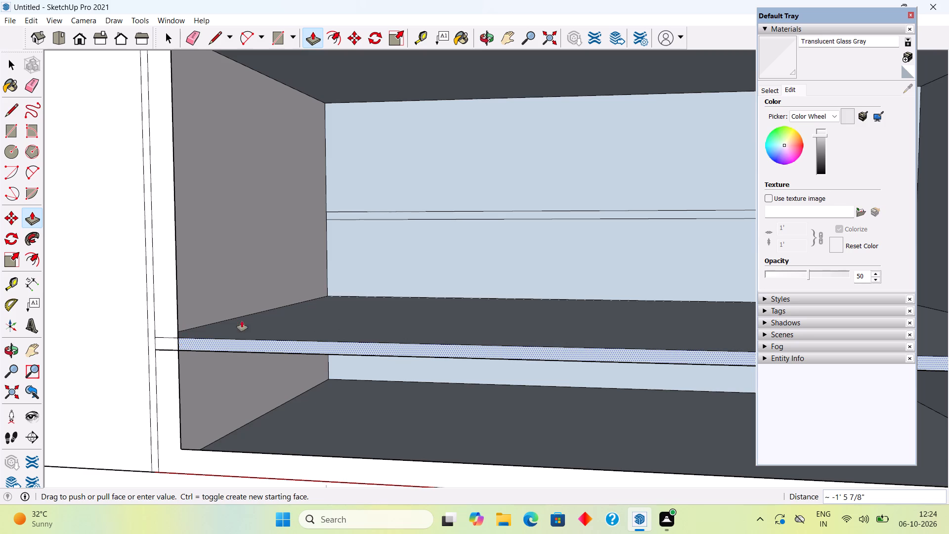
{"action": "scroll", "coordinate": [437, 300], "scroll_direction": "down", "scroll_amount": 3}
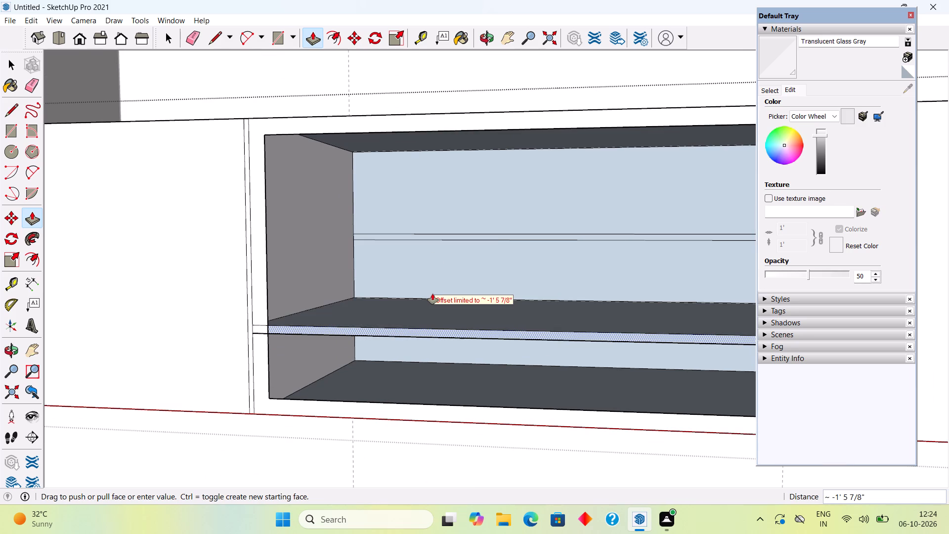
{"action": "type", "text": "1'"}
{"action": "type", "text": "3\""}
{"action": "key", "text": "Return"}
{"action": "scroll", "coordinate": [431, 233], "scroll_direction": "up", "scroll_amount": 1}
{"action": "double_click", "coordinate": [431, 236]}
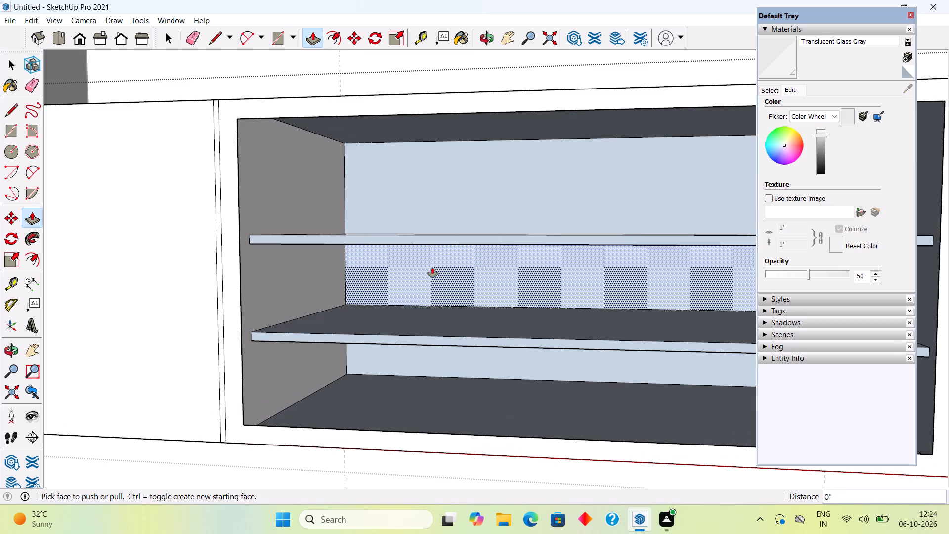
{"action": "key", "text": "space"}
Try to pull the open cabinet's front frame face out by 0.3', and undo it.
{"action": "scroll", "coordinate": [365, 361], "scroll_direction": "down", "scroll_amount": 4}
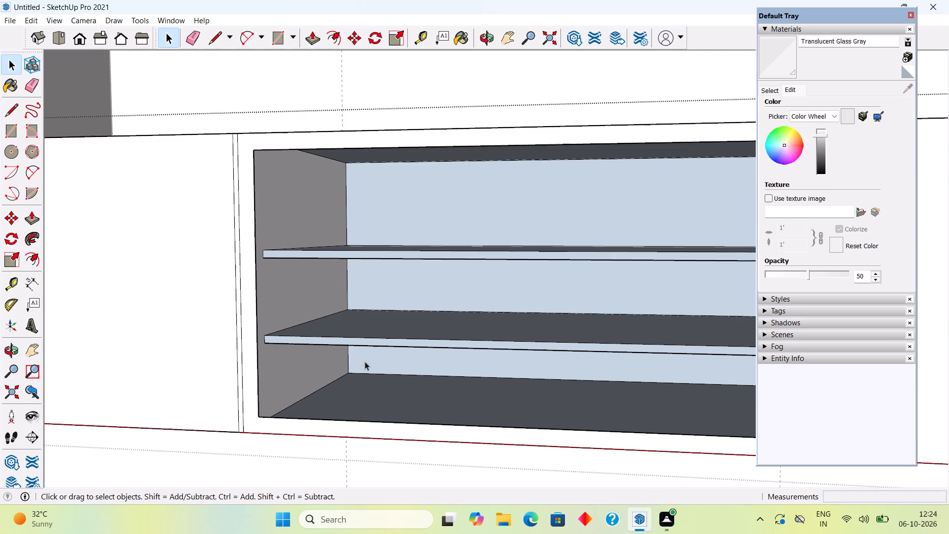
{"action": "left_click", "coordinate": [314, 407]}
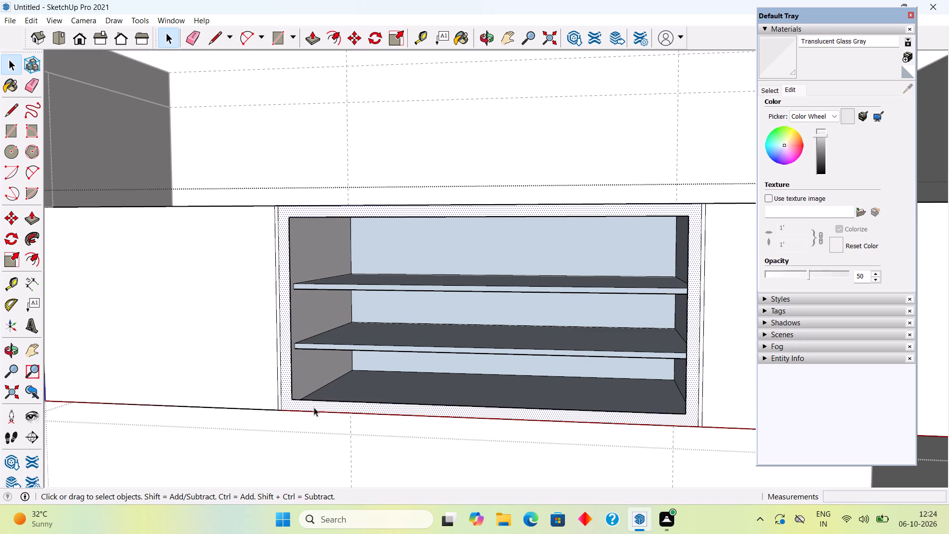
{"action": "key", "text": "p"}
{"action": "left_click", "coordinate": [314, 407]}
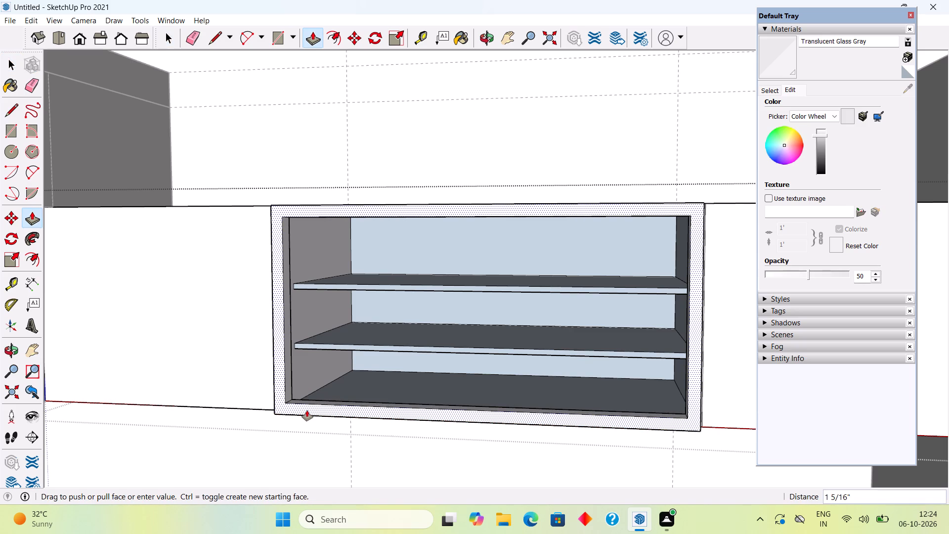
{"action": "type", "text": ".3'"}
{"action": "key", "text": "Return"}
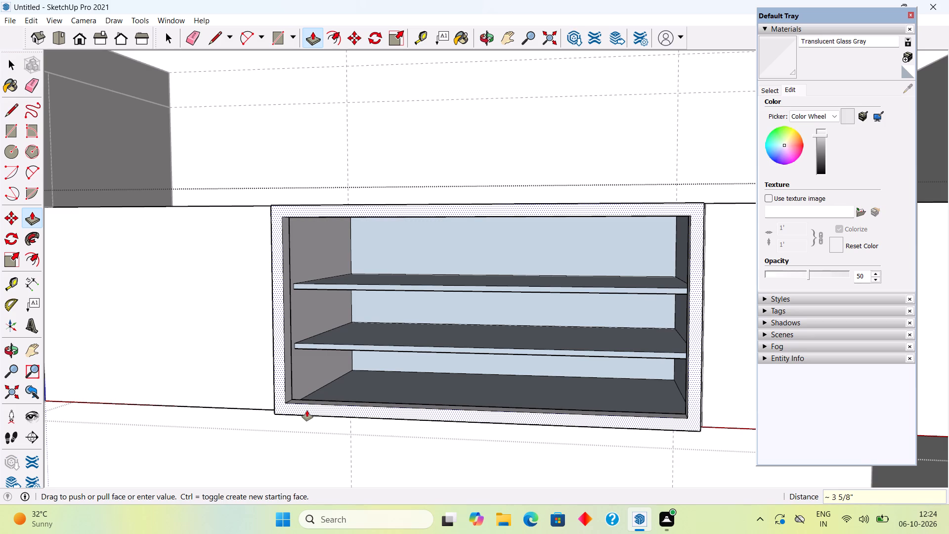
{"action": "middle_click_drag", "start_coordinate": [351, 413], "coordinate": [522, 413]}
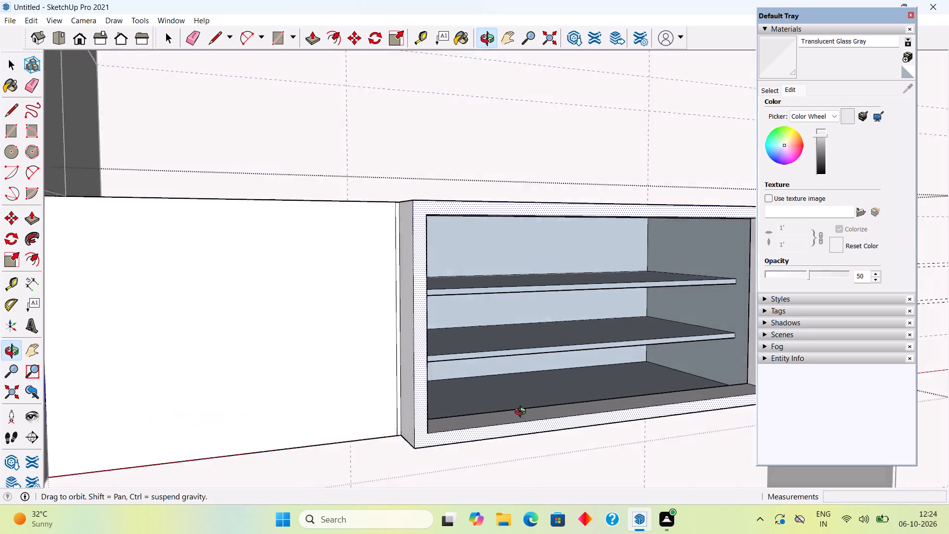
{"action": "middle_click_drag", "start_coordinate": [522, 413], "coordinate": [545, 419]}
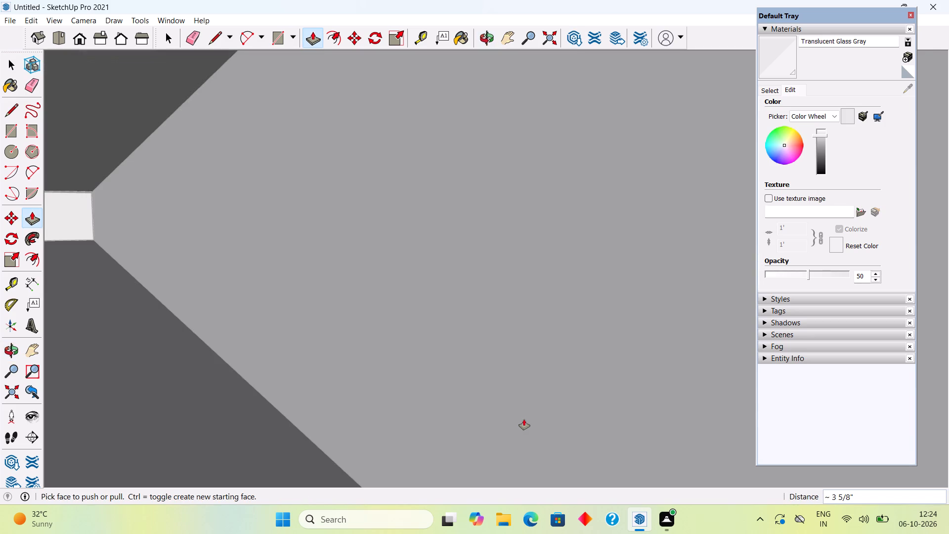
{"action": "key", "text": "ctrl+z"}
Pull the open cabinet's front frame face out by 0.3" and leave the group.
{"action": "scroll", "coordinate": [500, 417], "scroll_direction": "down", "scroll_amount": 12}
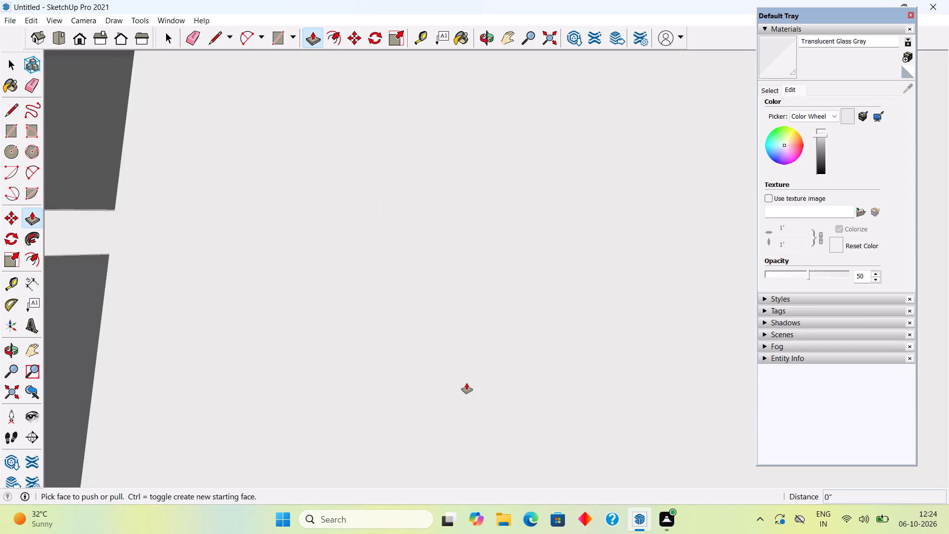
{"action": "scroll", "coordinate": [467, 383], "scroll_direction": "down", "scroll_amount": 20}
{"action": "scroll", "coordinate": [467, 383], "scroll_direction": "down", "scroll_amount": 18}
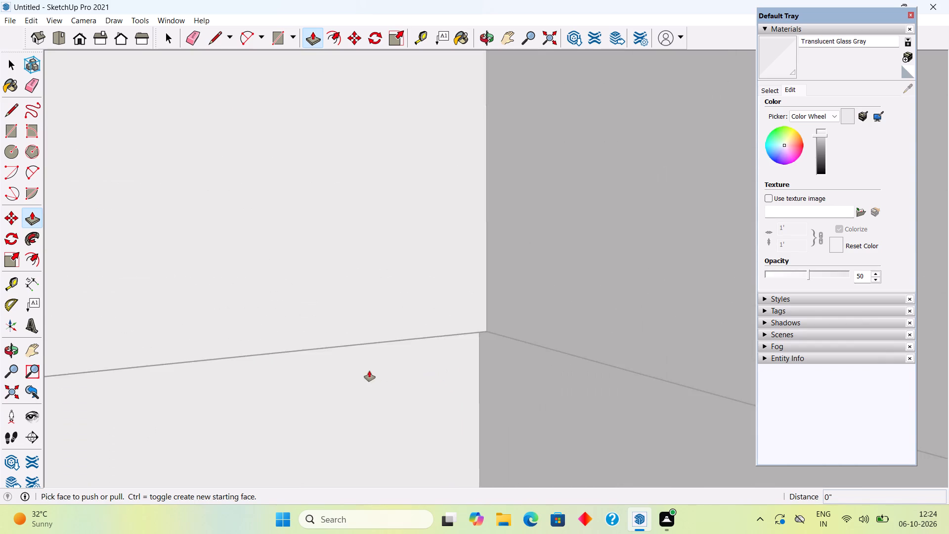
{"action": "scroll", "coordinate": [369, 371], "scroll_direction": "down", "scroll_amount": 16}
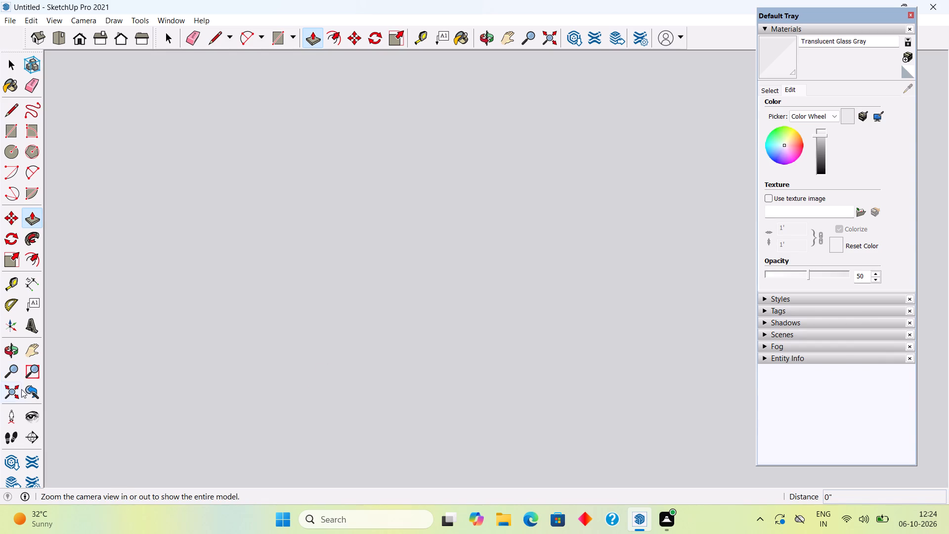
{"action": "left_click", "coordinate": [19, 393]}
{"action": "middle_click_drag", "start_coordinate": [493, 339], "coordinate": [86, 395]}
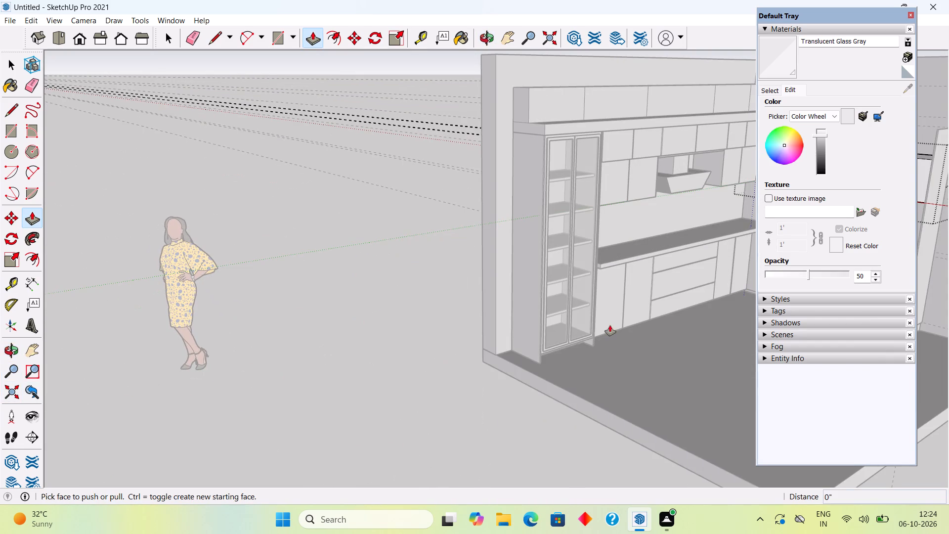
{"action": "middle_click_drag", "start_coordinate": [586, 325], "coordinate": [733, 336]}
{"action": "scroll", "coordinate": [704, 215], "scroll_direction": "up", "scroll_amount": 2}
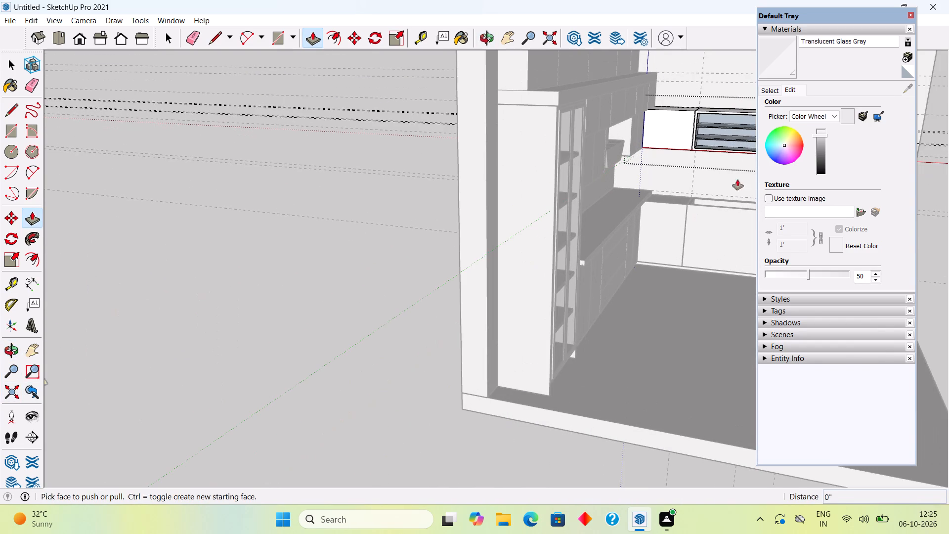
{"action": "middle_click_drag", "start_coordinate": [737, 166], "coordinate": [451, 212], "text": "shift"}
{"action": "scroll", "coordinate": [473, 174], "scroll_direction": "up", "scroll_amount": 6}
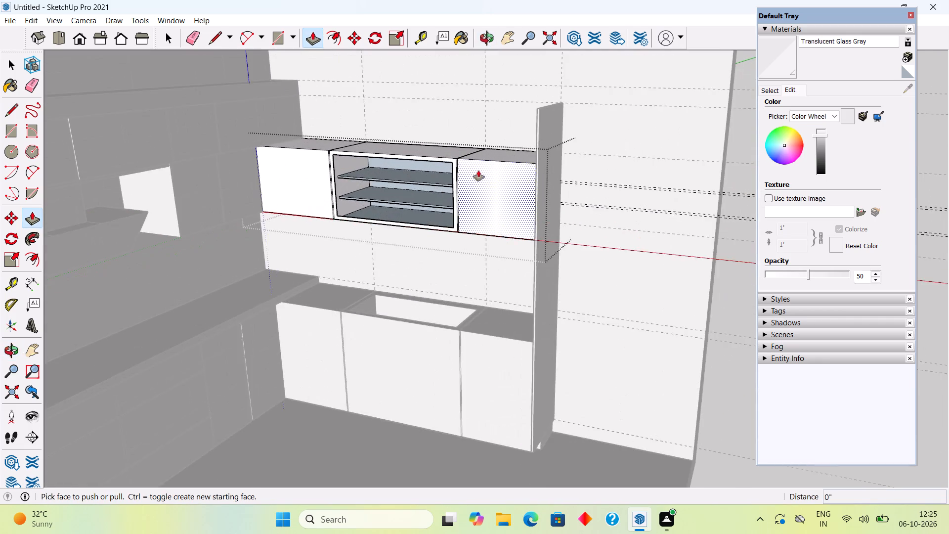
{"action": "middle_click_drag", "start_coordinate": [491, 211], "coordinate": [606, 209]}
{"action": "scroll", "coordinate": [356, 181], "scroll_direction": "up", "scroll_amount": 6}
{"action": "scroll", "coordinate": [343, 288], "scroll_direction": "up", "scroll_amount": 4}
{"action": "middle_click_drag", "start_coordinate": [344, 286], "coordinate": [354, 282]}
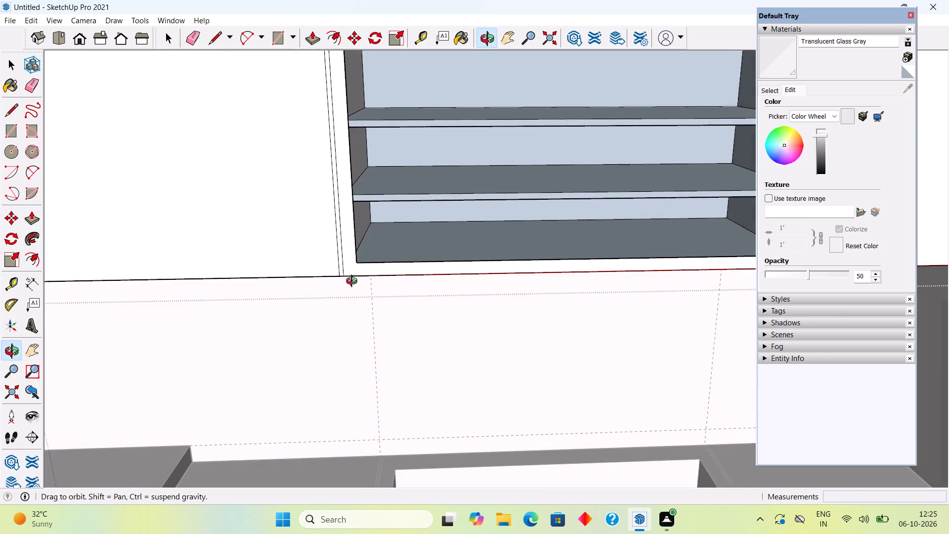
{"action": "middle_click_drag", "start_coordinate": [354, 282], "coordinate": [378, 287]}
{"action": "left_click", "coordinate": [370, 261]}
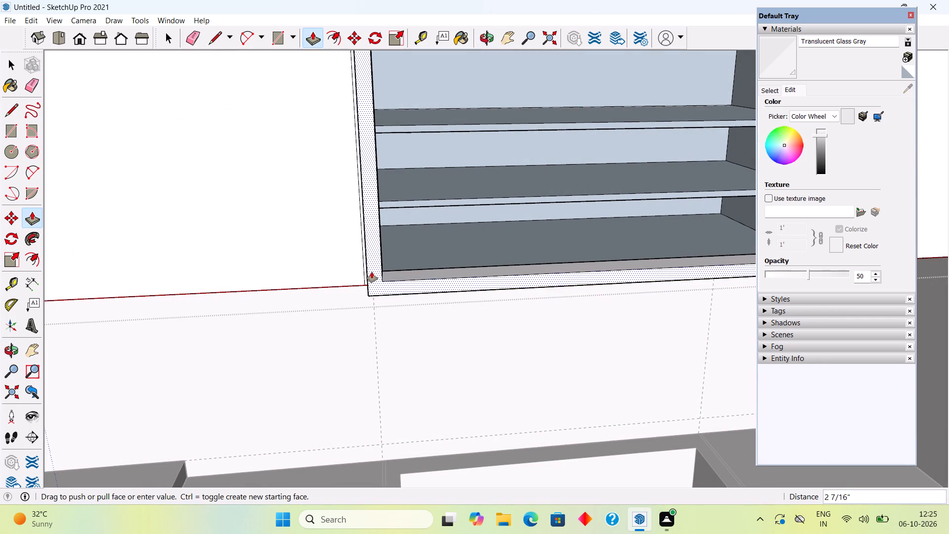
{"action": "type", "text": ".3\""}
{"action": "key", "text": "Return"}
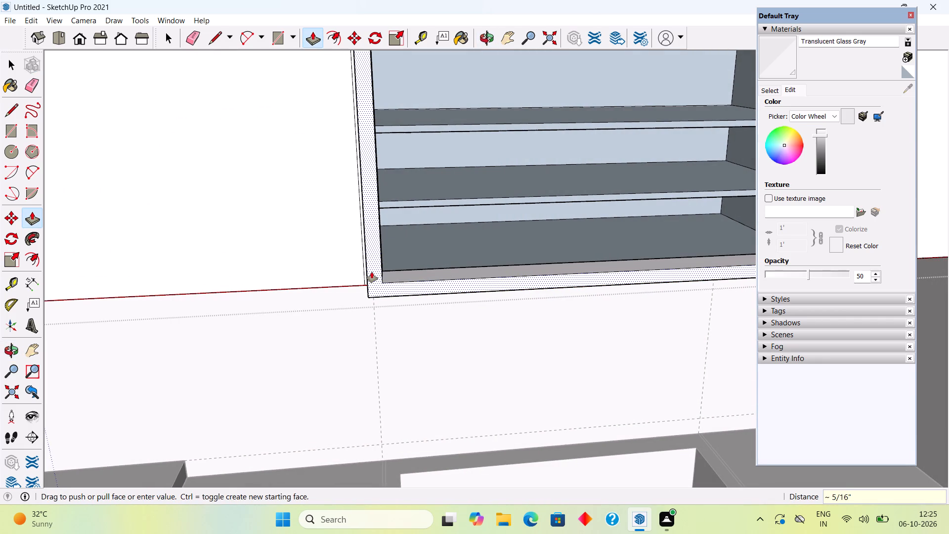
{"action": "key", "text": "space"}
{"action": "scroll", "coordinate": [372, 272], "scroll_direction": "up", "scroll_amount": 1}
{"action": "scroll", "coordinate": [372, 272], "scroll_direction": "down", "scroll_amount": 12}
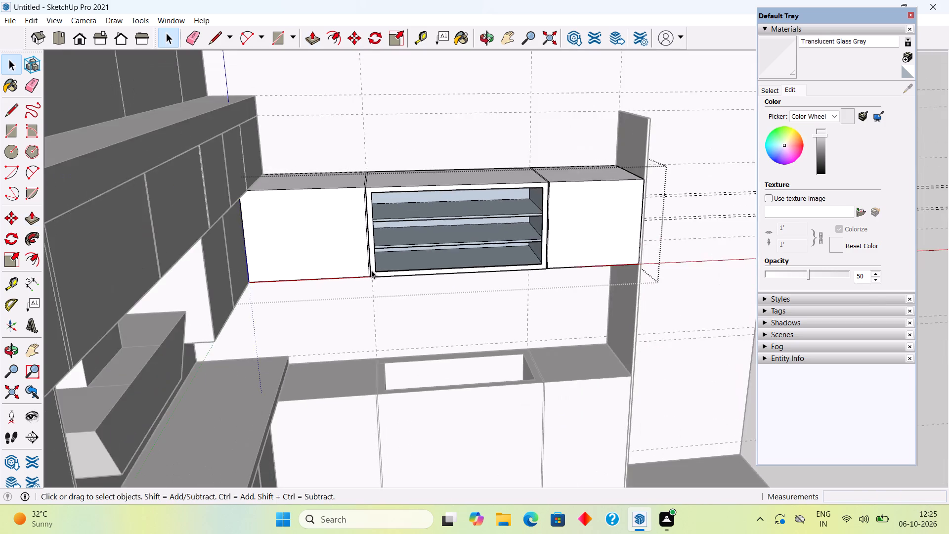
{"action": "scroll", "coordinate": [371, 270], "scroll_direction": "down", "scroll_amount": 5}
{"action": "scroll", "coordinate": [374, 214], "scroll_direction": "down", "scroll_amount": 4}
{"action": "left_click", "coordinate": [399, 94]}
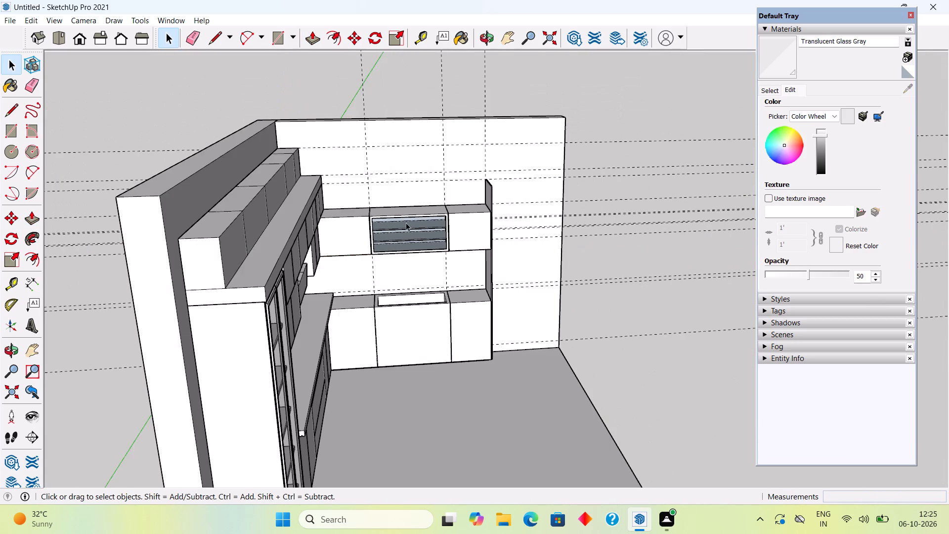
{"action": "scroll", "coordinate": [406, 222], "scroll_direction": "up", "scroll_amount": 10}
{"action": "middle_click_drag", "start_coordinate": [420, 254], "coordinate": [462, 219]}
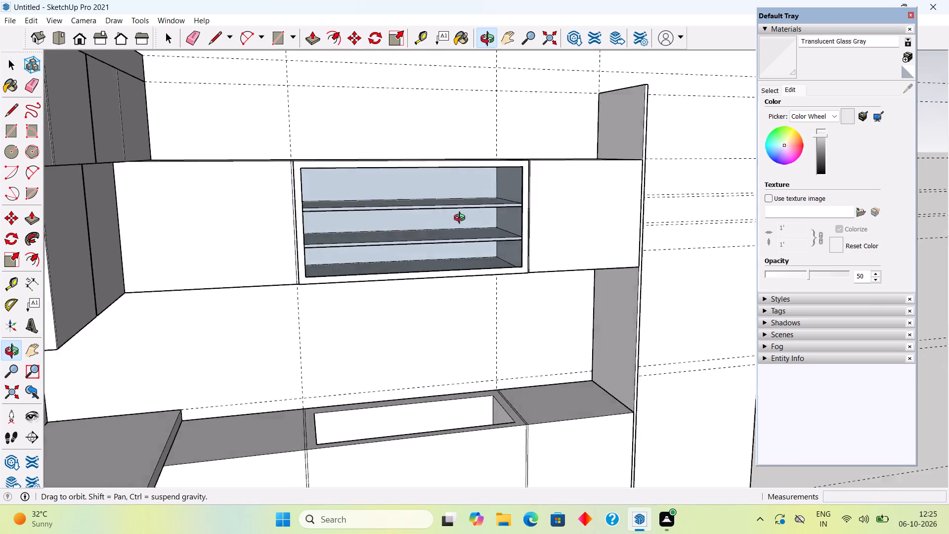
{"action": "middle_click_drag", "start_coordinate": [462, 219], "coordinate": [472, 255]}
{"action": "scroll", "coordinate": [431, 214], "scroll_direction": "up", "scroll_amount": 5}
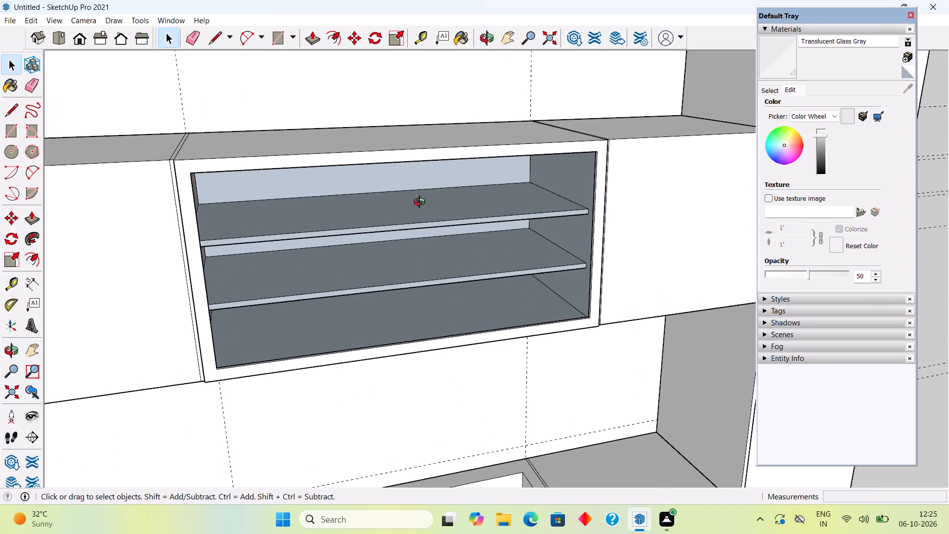
Cover the open cabinet's front opening with a rectangle about 2' 9 11/16" by 1' 4" and split it with a vertical centre line.
{"action": "middle_click_drag", "start_coordinate": [423, 205], "coordinate": [411, 165]}
{"action": "key", "text": "r"}
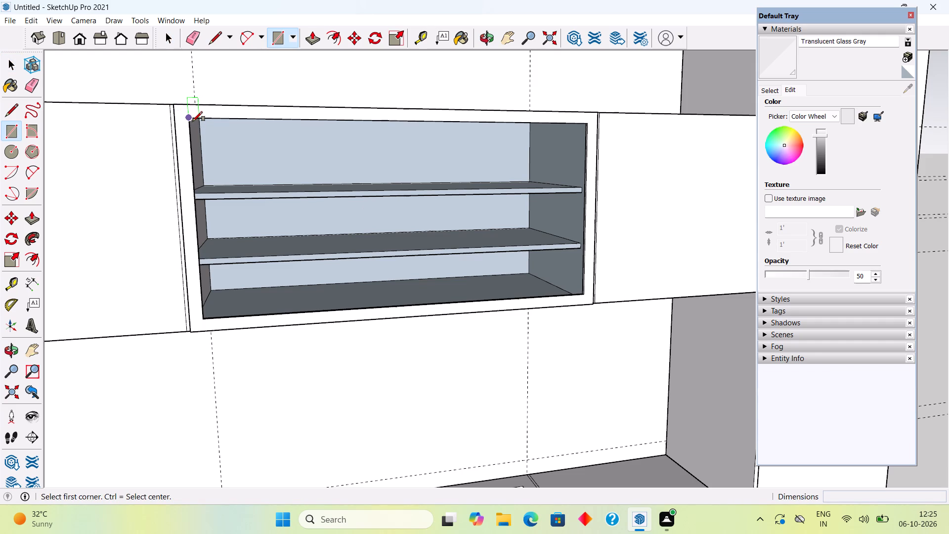
{"action": "left_click", "coordinate": [193, 121]}
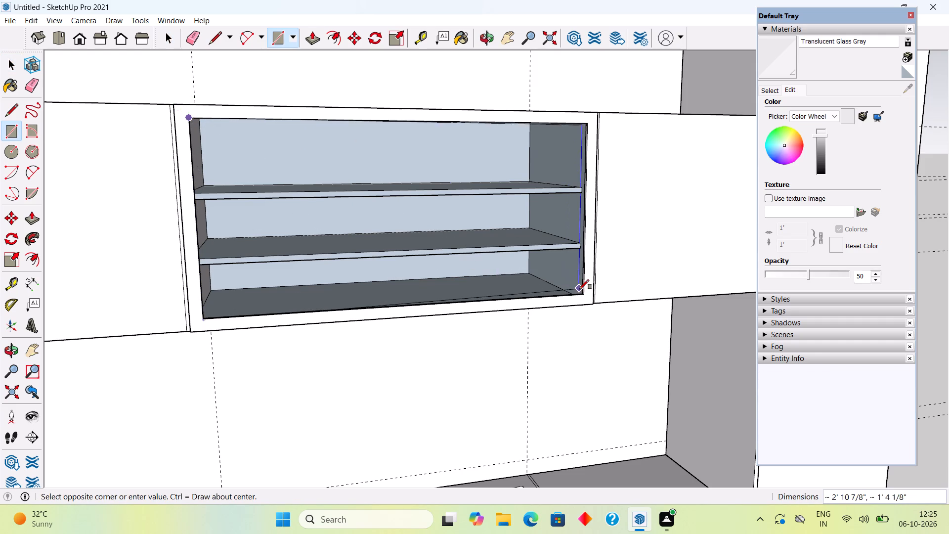
{"action": "left_click", "coordinate": [581, 291]}
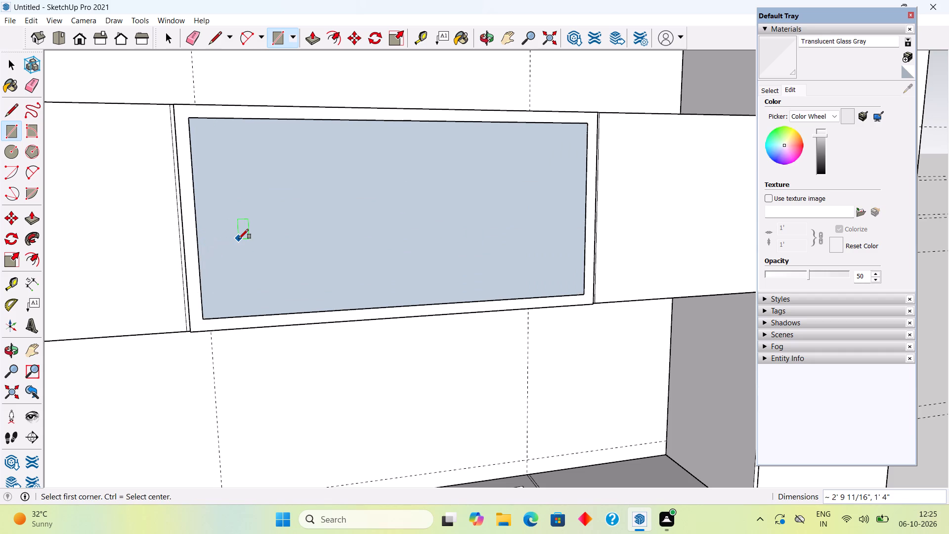
{"action": "key", "text": "space"}
{"action": "type", "text": "l"}
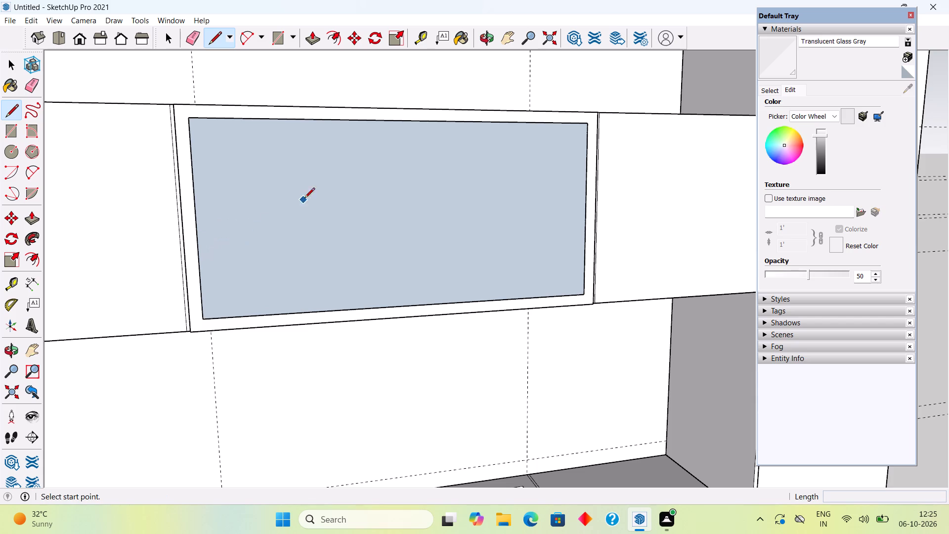
{"action": "left_click", "coordinate": [407, 123]}
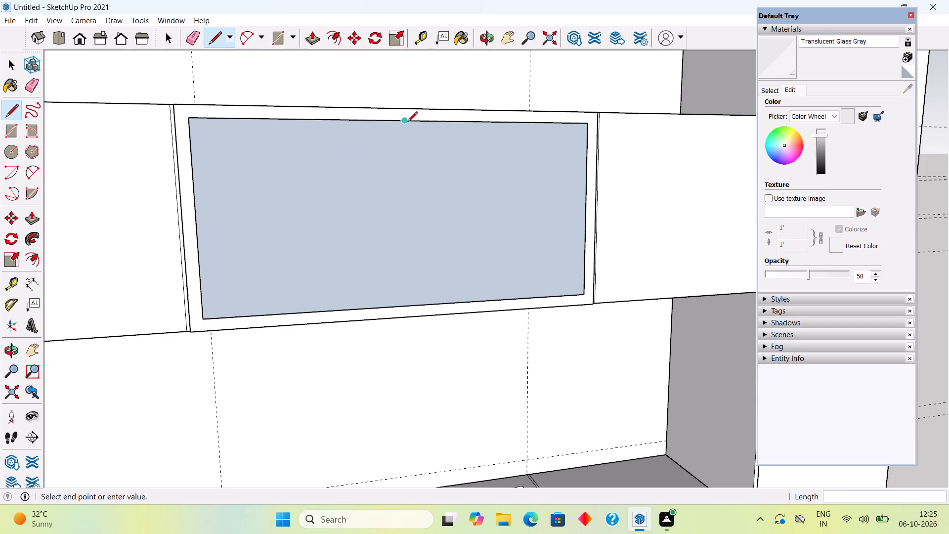
{"action": "left_click", "coordinate": [410, 306]}
{"action": "key", "text": "space"}
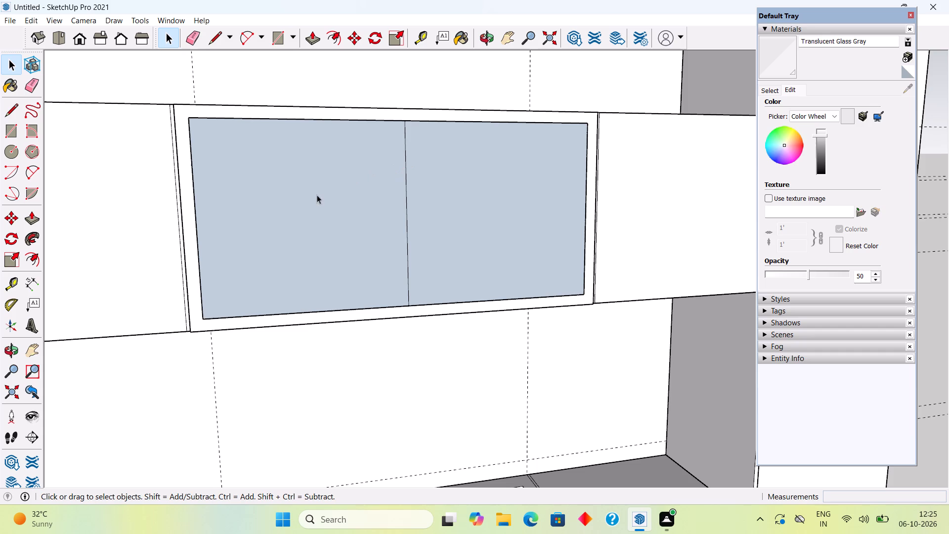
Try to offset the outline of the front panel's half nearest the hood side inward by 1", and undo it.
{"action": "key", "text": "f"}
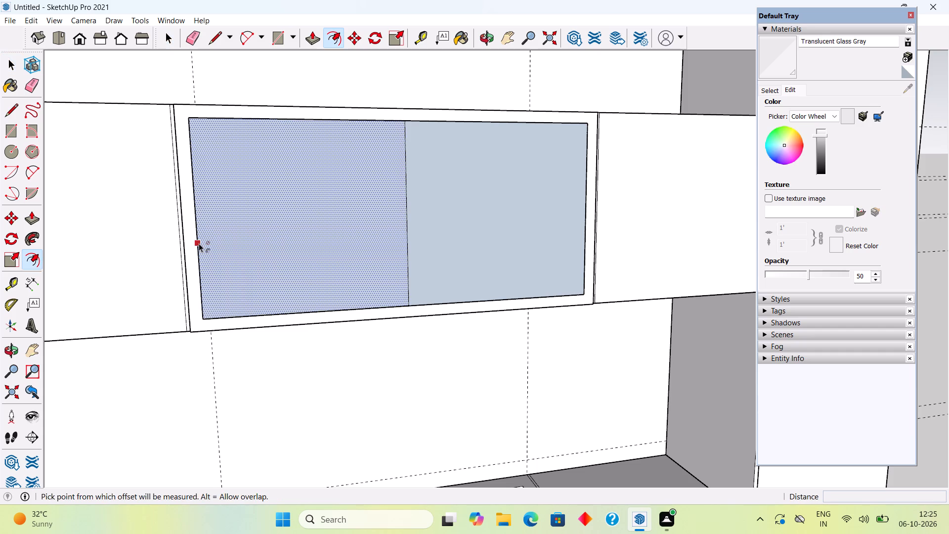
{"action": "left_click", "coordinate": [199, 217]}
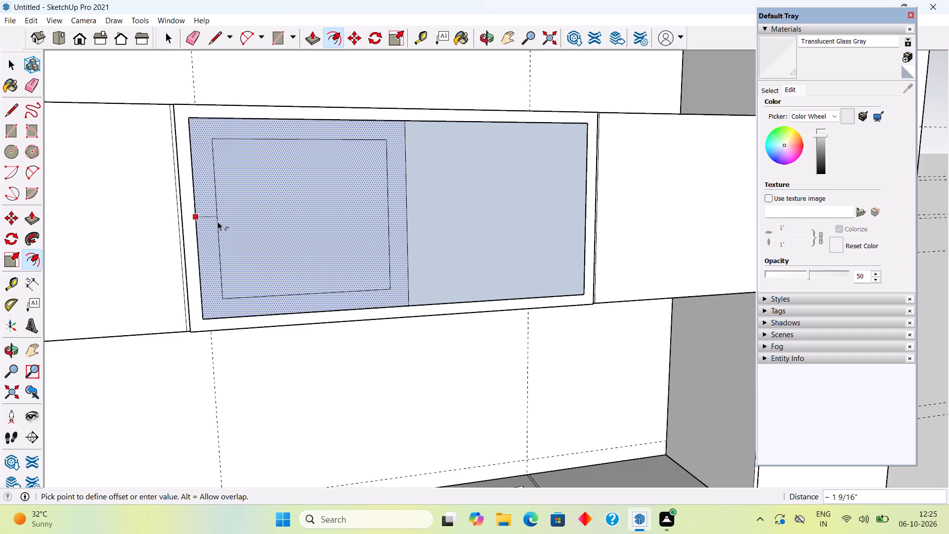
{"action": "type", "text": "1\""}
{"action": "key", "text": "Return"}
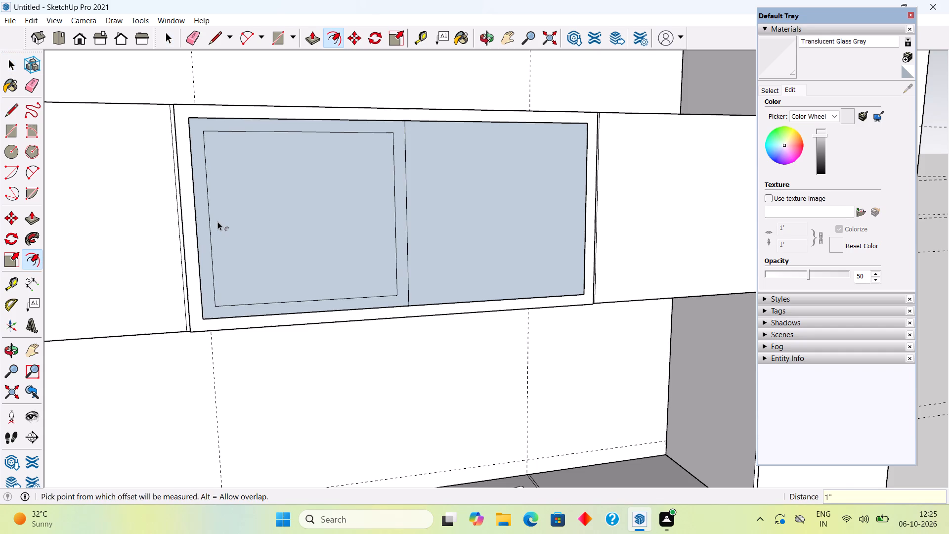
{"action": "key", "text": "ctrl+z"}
Offset the outlines of both front panel halves inward by 0.5".
{"action": "left_click", "coordinate": [206, 255]}
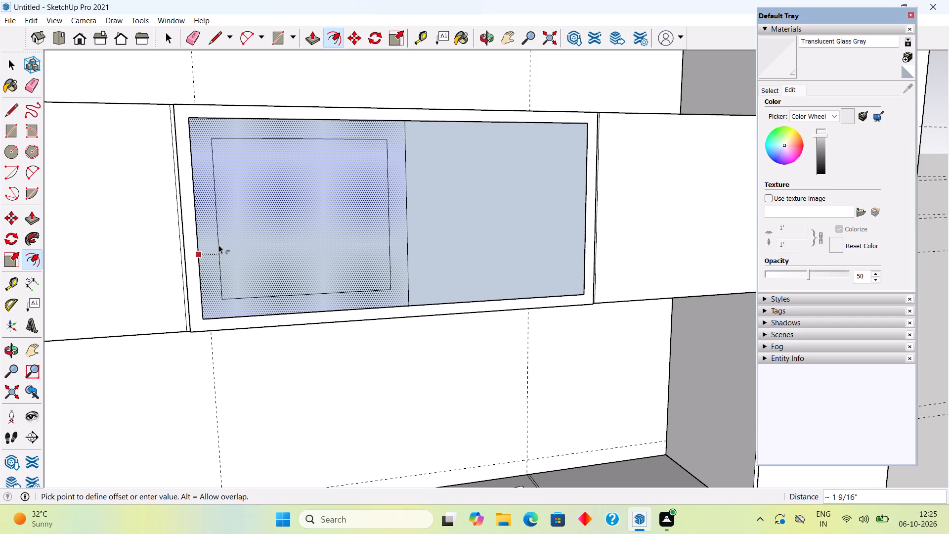
{"action": "type", "text": ".5\""}
{"action": "key", "text": "Return"}
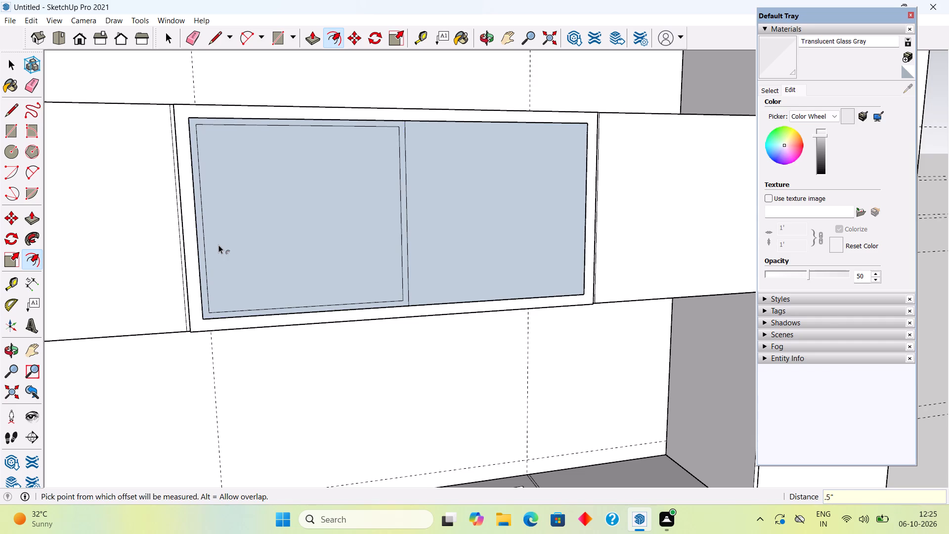
{"action": "left_click", "coordinate": [555, 212]}
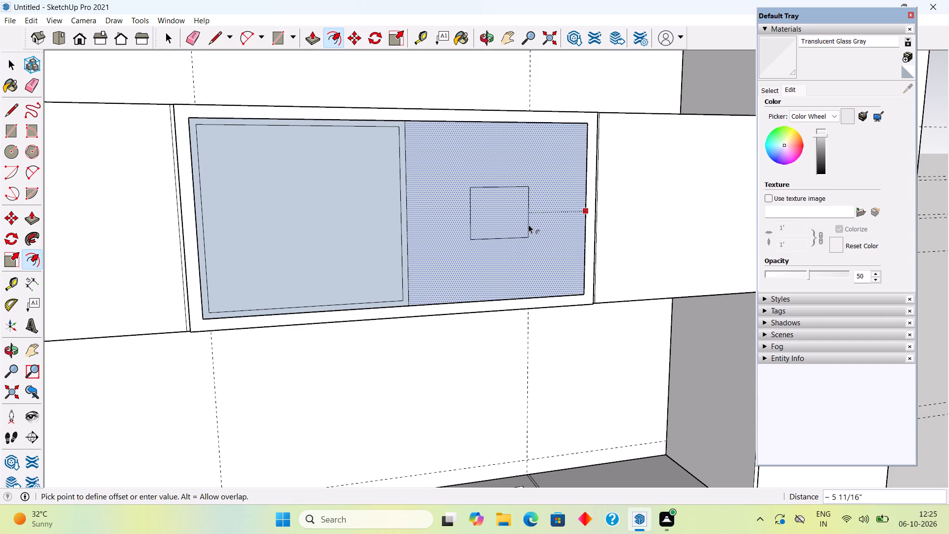
{"action": "type", "text": ".5\""}
{"action": "key", "text": "Return"}
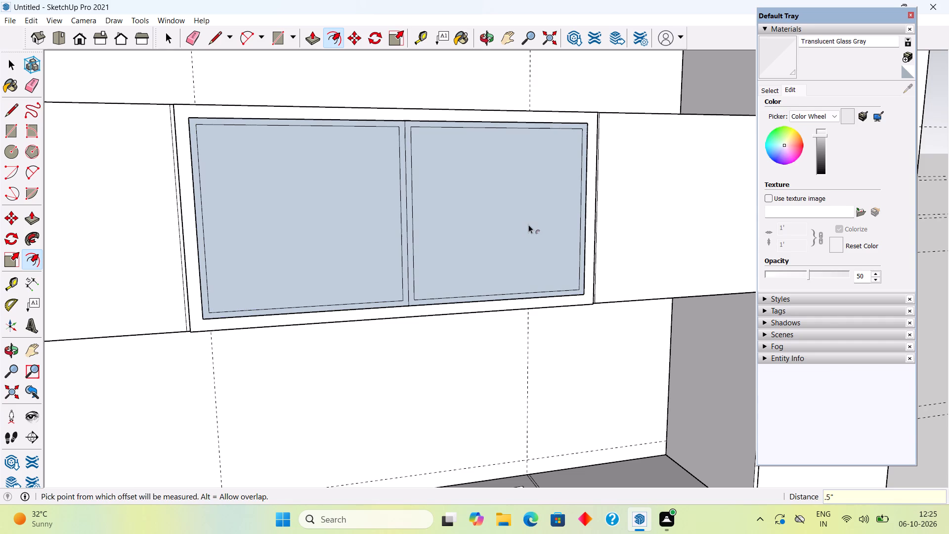
{"action": "key", "text": "space"}
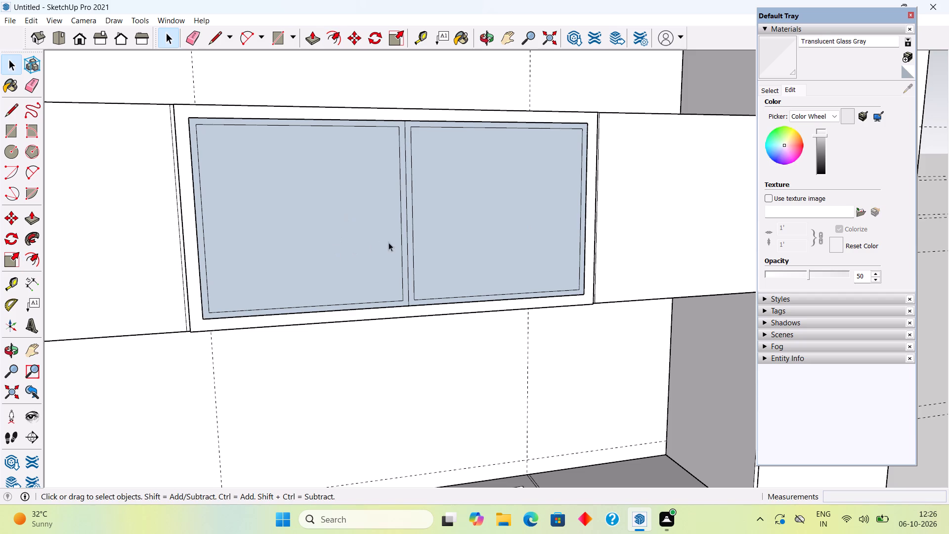
Delete the centre dividing line and pull the merged door frame face out by 0.3".
{"action": "left_click", "coordinate": [407, 255]}
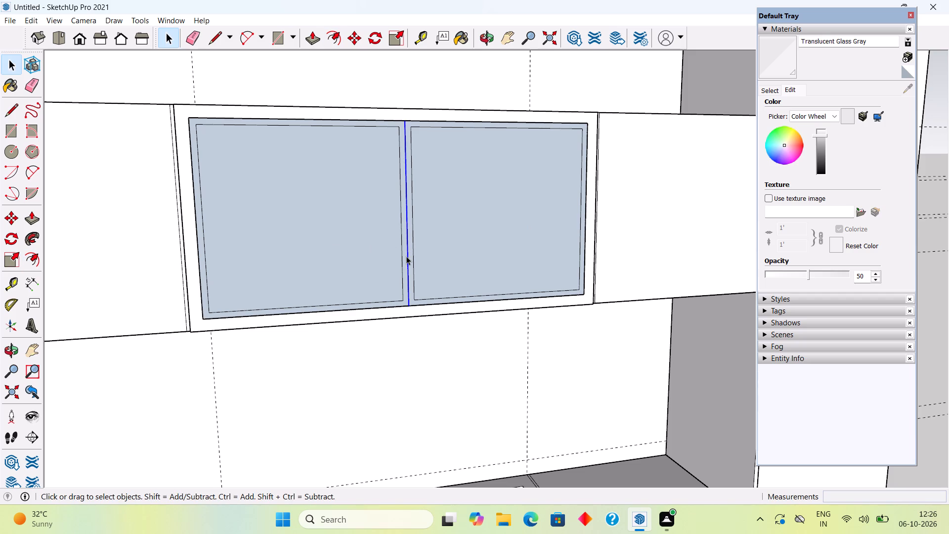
{"action": "key", "text": "Delete"}
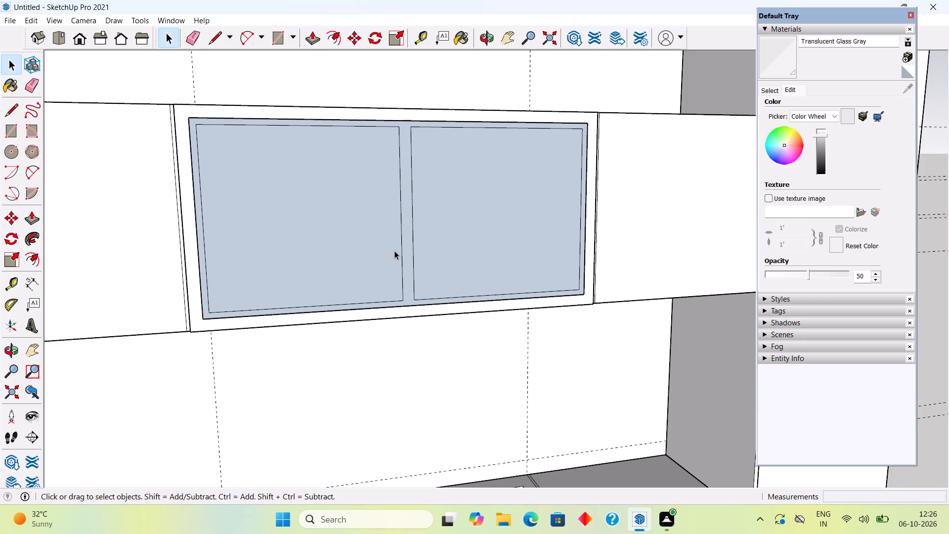
{"action": "left_click", "coordinate": [410, 264]}
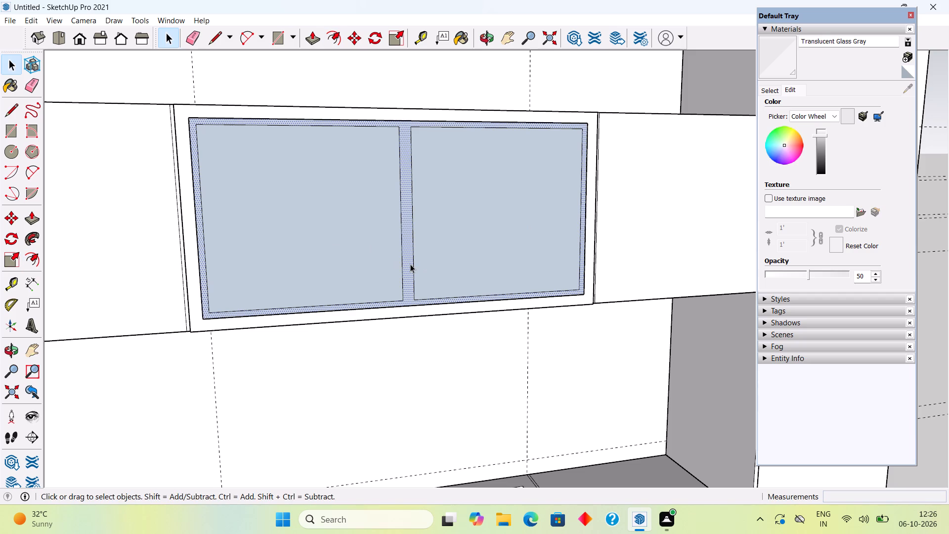
{"action": "key", "text": "p"}
{"action": "left_click", "coordinate": [406, 264]}
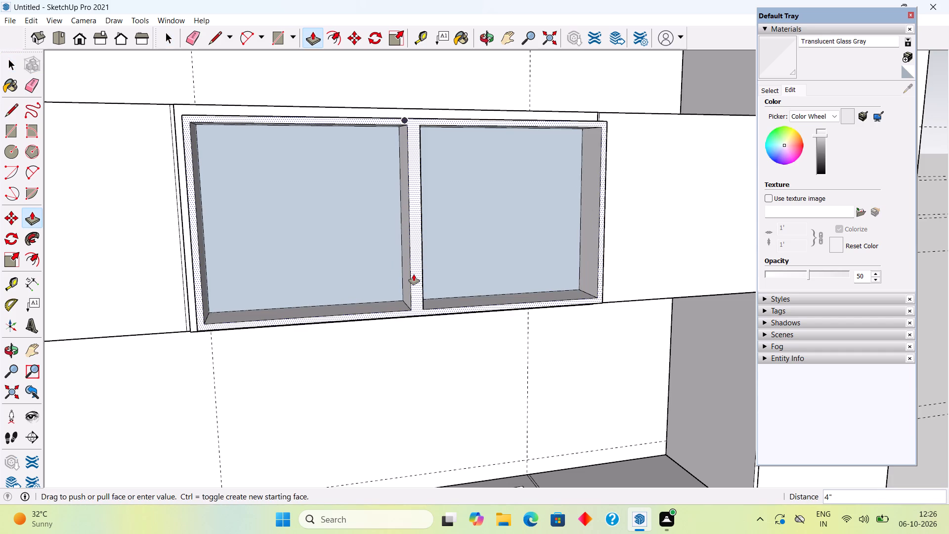
{"action": "type", "text": ".3\""}
{"action": "key", "text": "Return"}
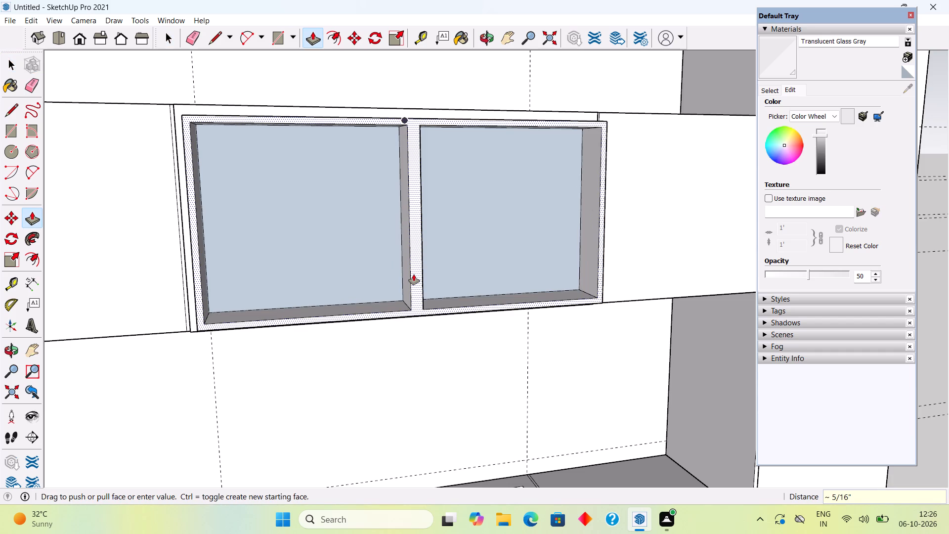
{"action": "key", "text": "space"}
Delete the two panel faces inside the door frame to open it onto the shelves.
{"action": "left_click", "coordinate": [367, 270]}
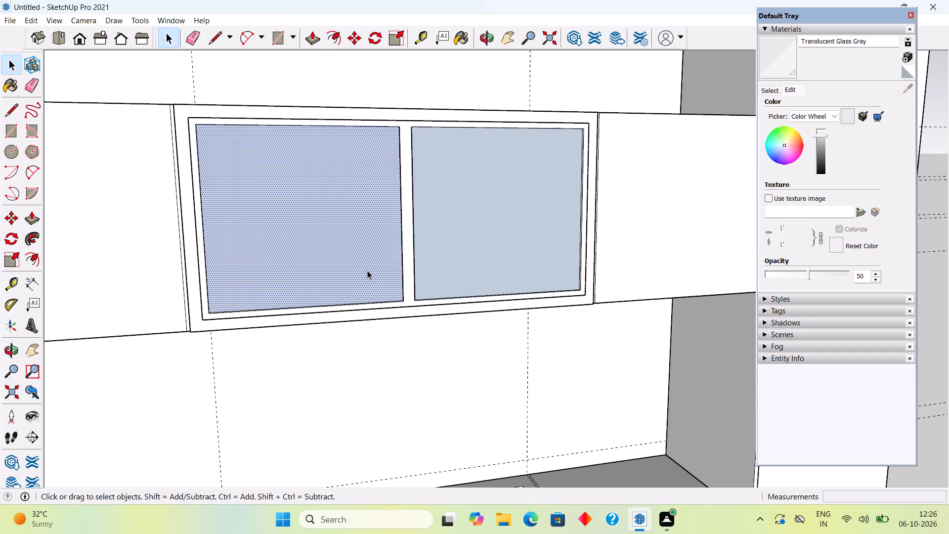
{"action": "key", "text": "Delete"}
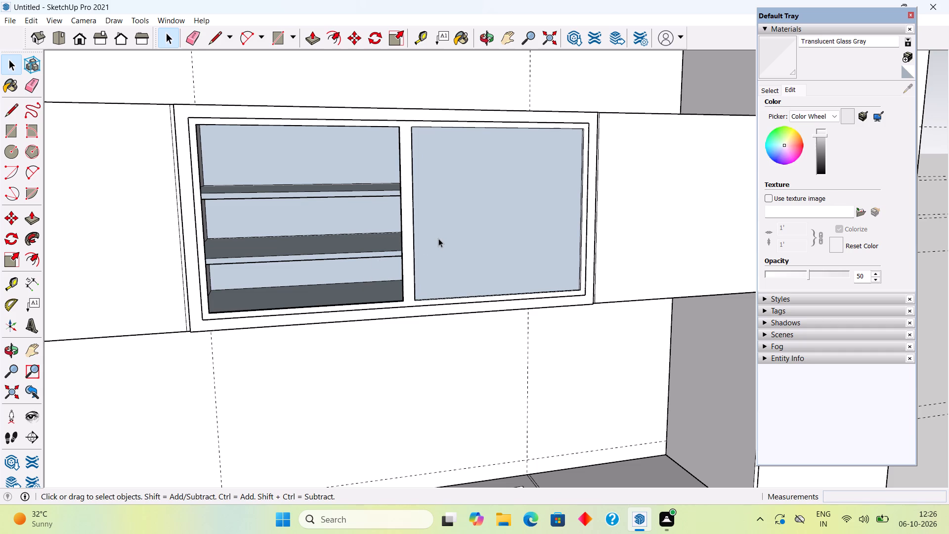
{"action": "left_click", "coordinate": [438, 238]}
{"action": "key", "text": "Delete"}
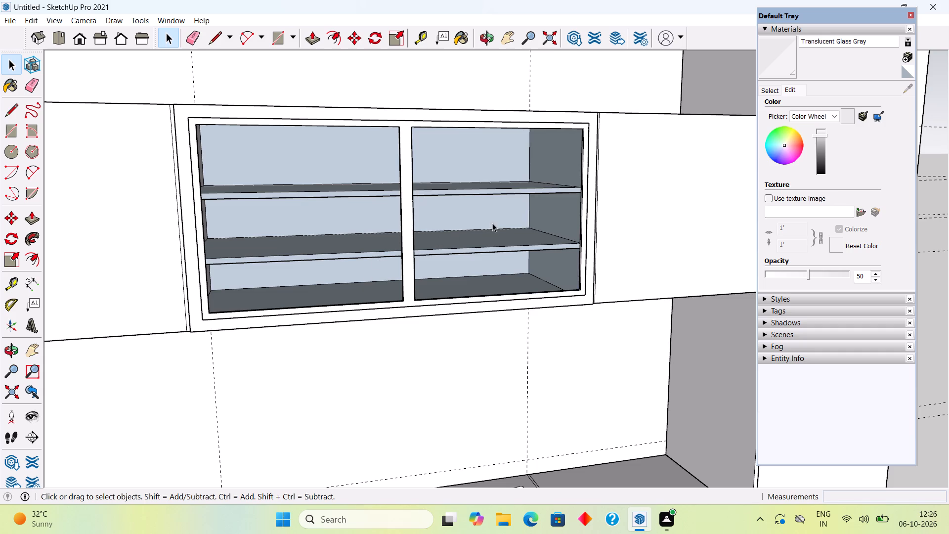
Make the whole two-bay door frame a group.
{"action": "triple_click", "coordinate": [411, 236]}
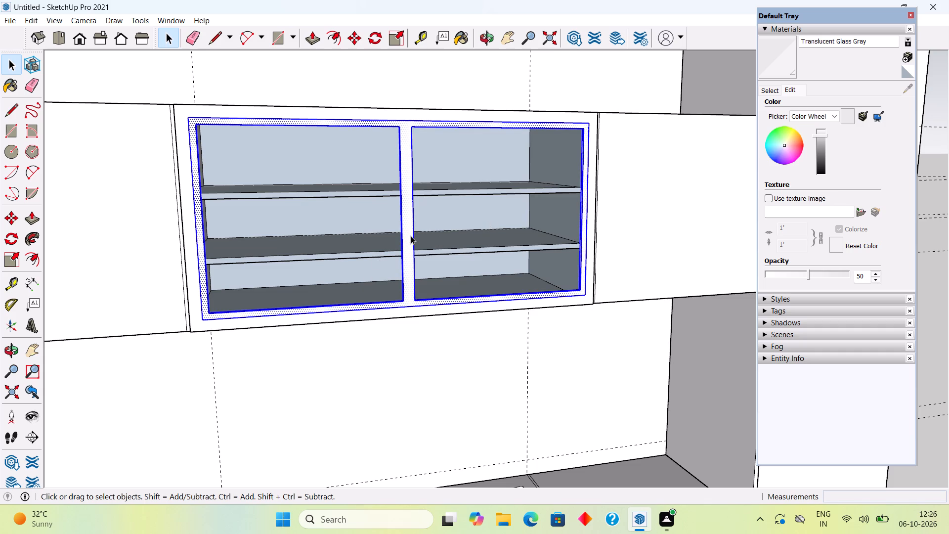
{"action": "right_click", "coordinate": [410, 236]}
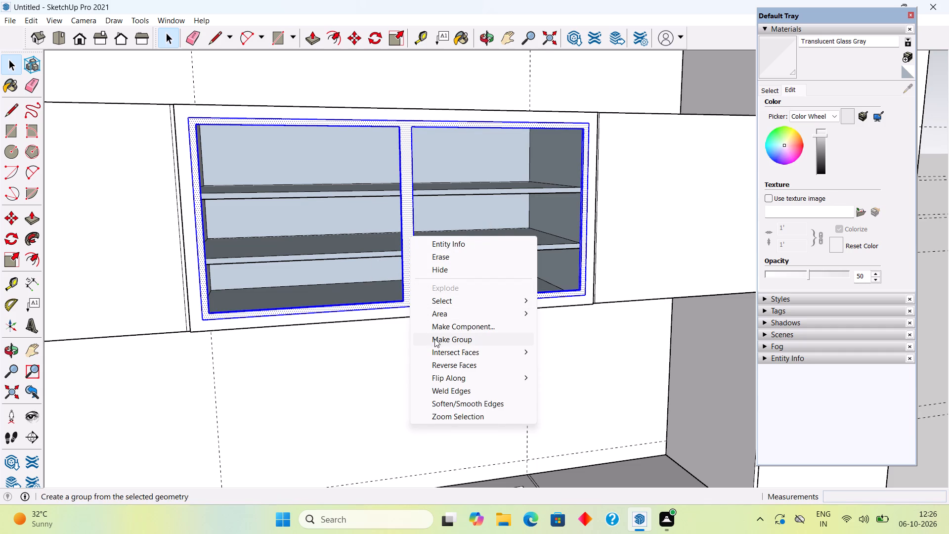
{"action": "left_click", "coordinate": [434, 339]}
Examine the framed shelf cabinet up close and within the whole kitchen.
{"action": "middle_click_drag", "start_coordinate": [360, 202], "coordinate": [486, 215]}
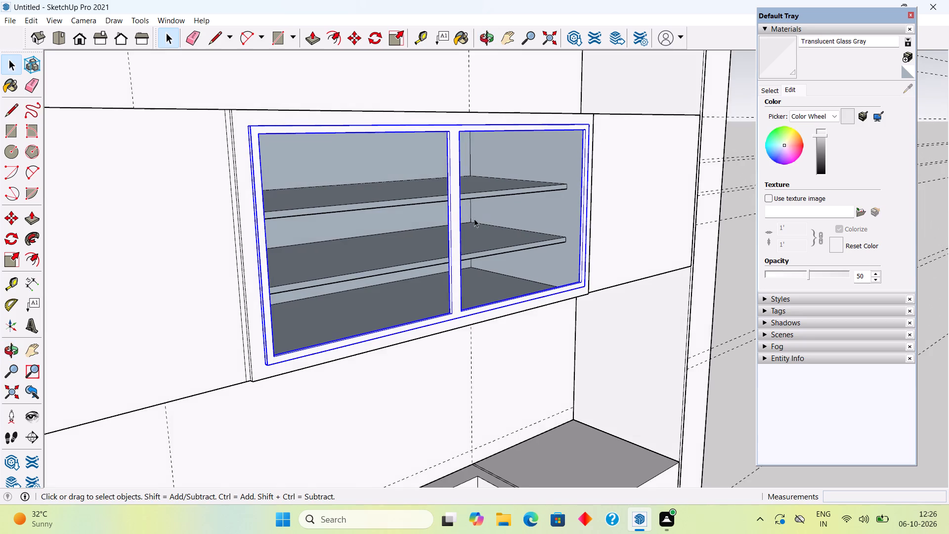
{"action": "scroll", "coordinate": [327, 205], "scroll_direction": "up", "scroll_amount": 5}
{"action": "left_click", "coordinate": [172, 201]}
{"action": "scroll", "coordinate": [202, 181], "scroll_direction": "down", "scroll_amount": 7}
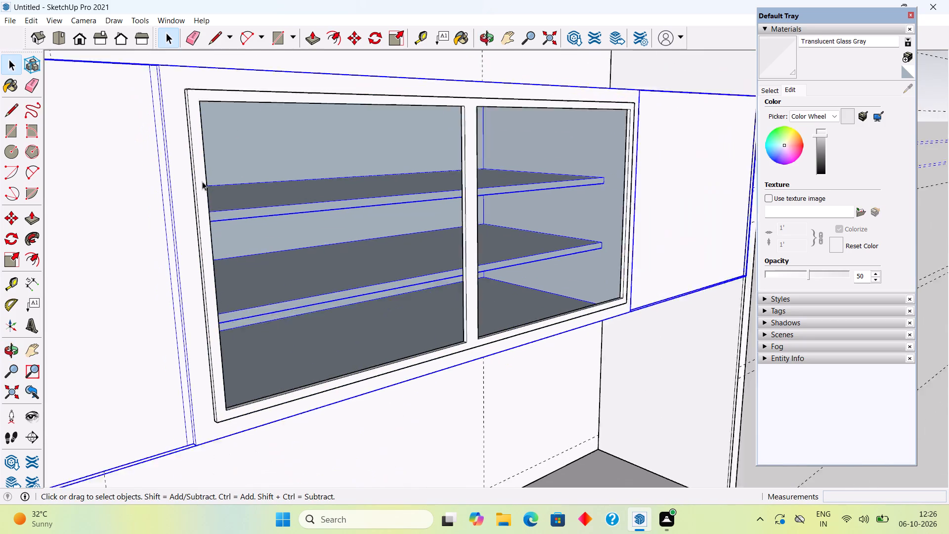
{"action": "scroll", "coordinate": [202, 181], "scroll_direction": "down", "scroll_amount": 7}
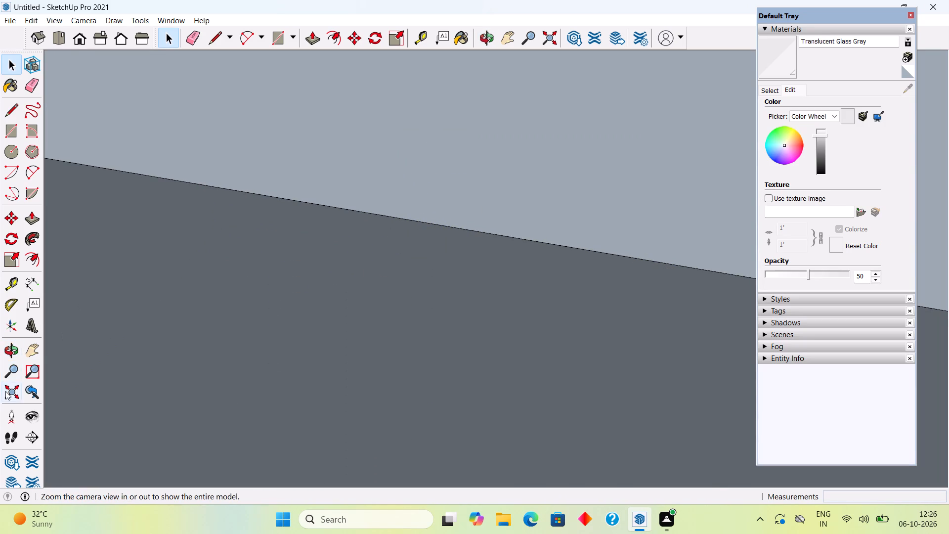
{"action": "left_click", "coordinate": [5, 391]}
{"action": "middle_click_drag", "start_coordinate": [379, 287], "coordinate": [73, 279]}
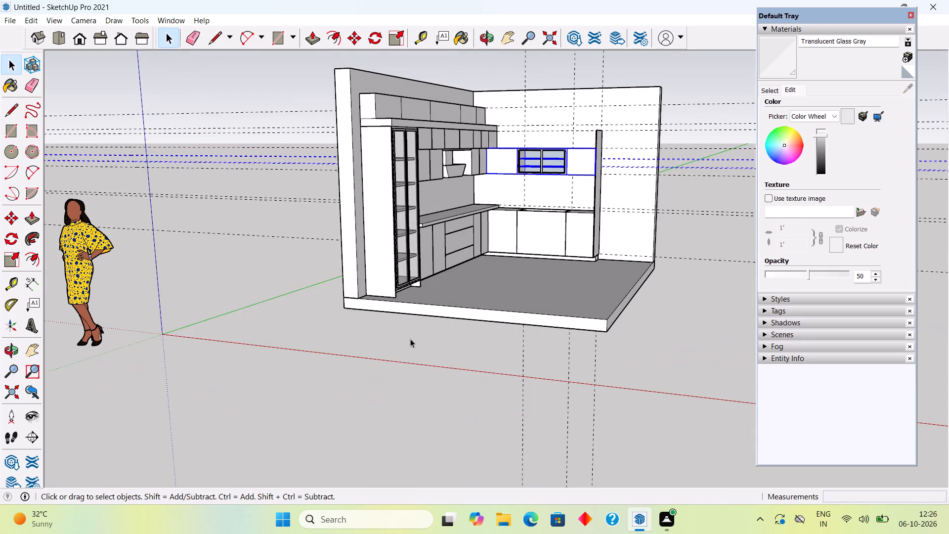
{"action": "left_click", "coordinate": [410, 339]}
Draw a rectangle about 1' 3 7/8" by 1' 3" filling each of the door frame's two openings.
{"action": "scroll", "coordinate": [533, 139], "scroll_direction": "up", "scroll_amount": 12}
{"action": "middle_click_drag", "start_coordinate": [587, 179], "coordinate": [626, 171]}
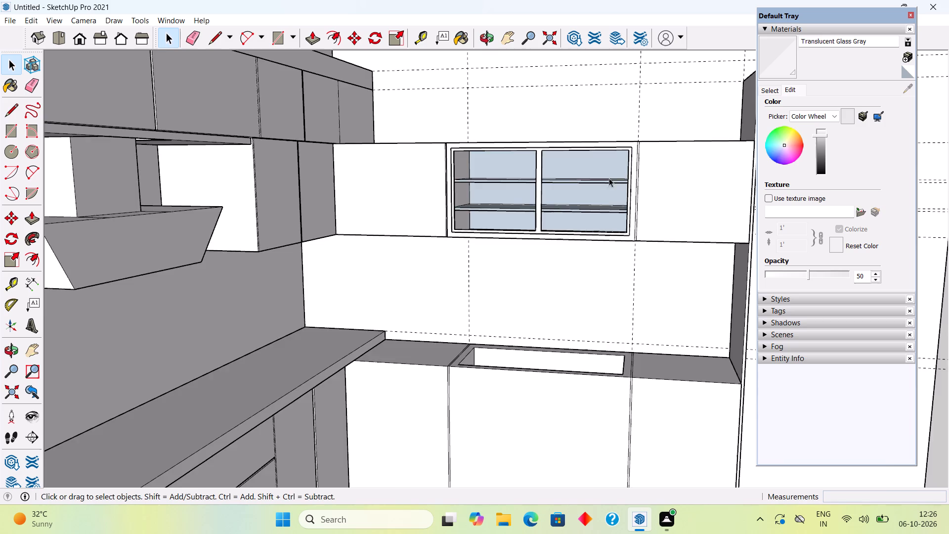
{"action": "scroll", "coordinate": [618, 126], "scroll_direction": "up", "scroll_amount": 6}
{"action": "key", "text": "r"}
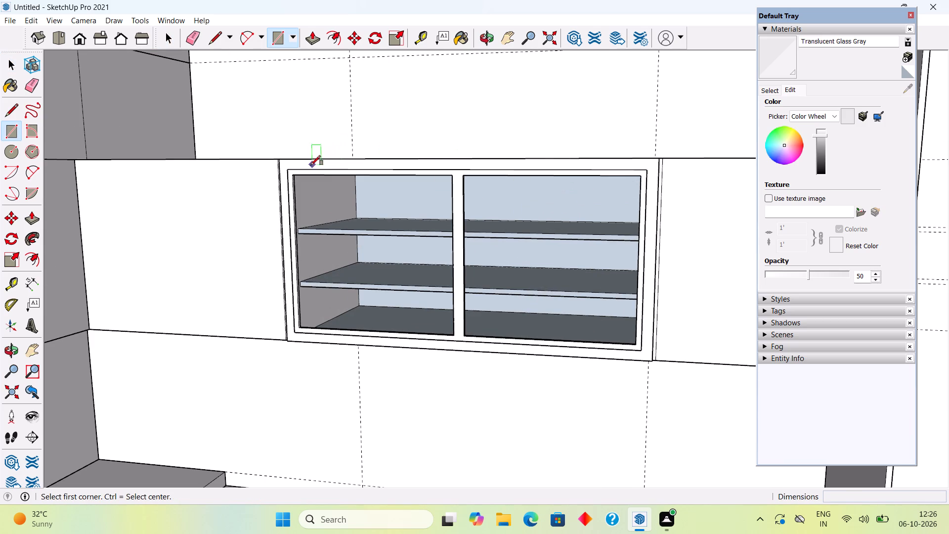
{"action": "left_click", "coordinate": [296, 175]}
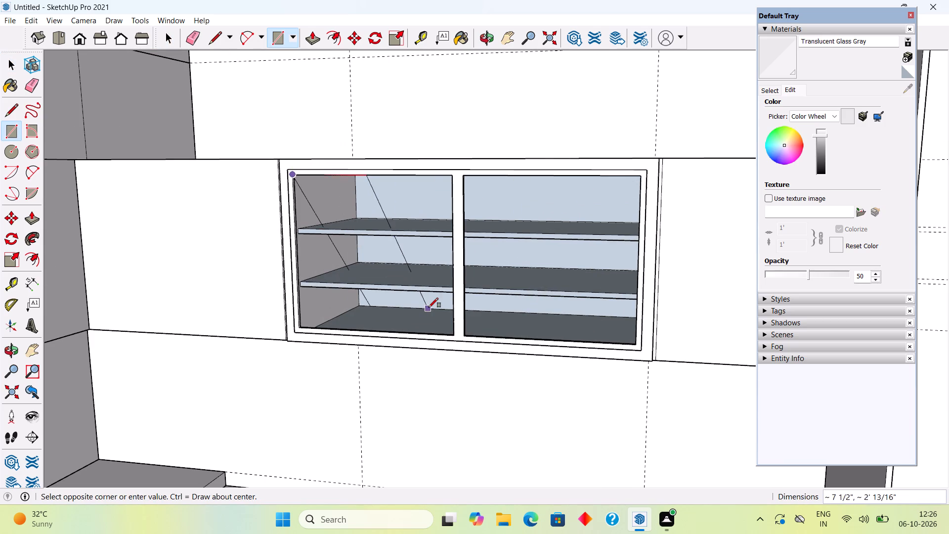
{"action": "left_click", "coordinate": [453, 333]}
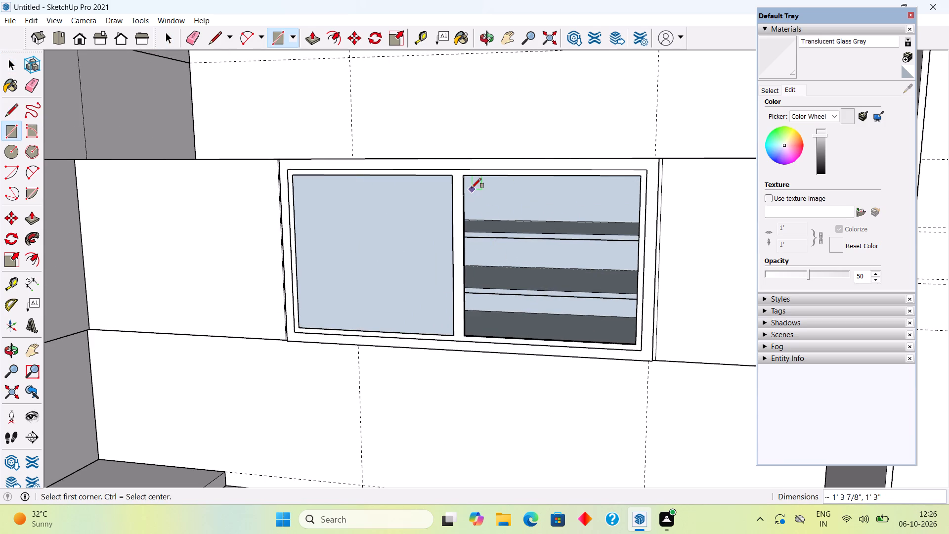
{"action": "left_click", "coordinate": [463, 179]}
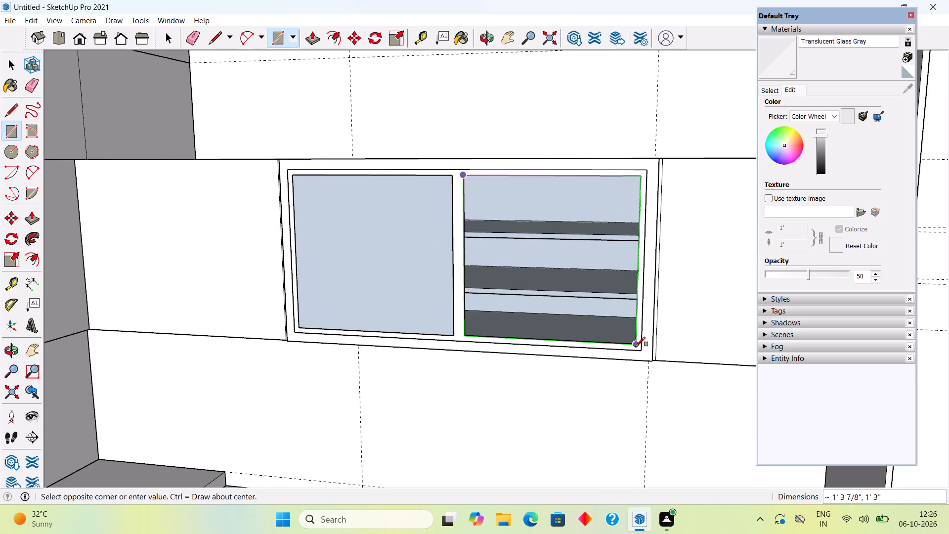
{"action": "left_click", "coordinate": [636, 347]}
Paint both rectangles in the two-bay door frame with Translucent Glass Gray.
{"action": "left_click", "coordinate": [772, 59]}
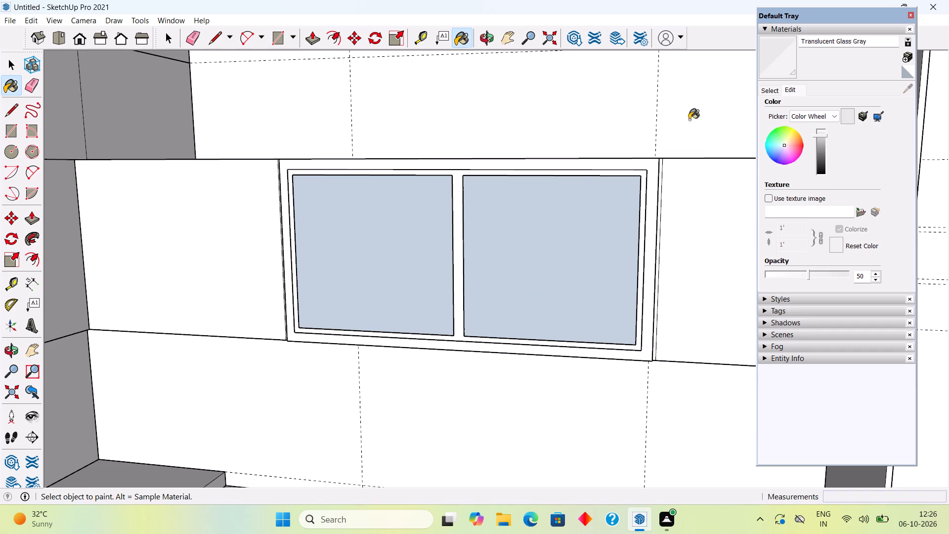
{"action": "left_click", "coordinate": [561, 194]}
{"action": "left_click", "coordinate": [410, 227]}
{"action": "scroll", "coordinate": [421, 215], "scroll_direction": "down", "scroll_amount": 12}
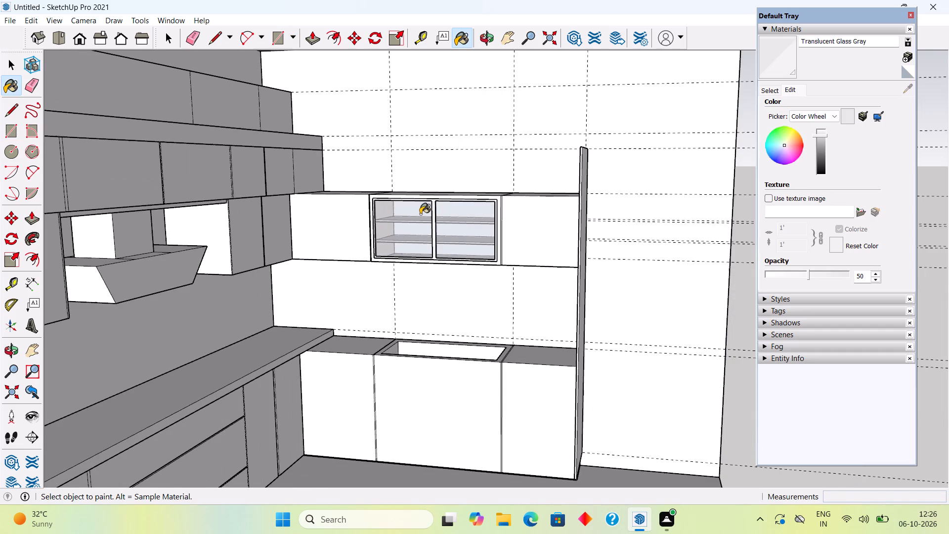
{"action": "key", "text": "space"}
{"action": "scroll", "coordinate": [420, 214], "scroll_direction": "down", "scroll_amount": 6}
{"action": "scroll", "coordinate": [483, 215], "scroll_direction": "down", "scroll_amount": 2}
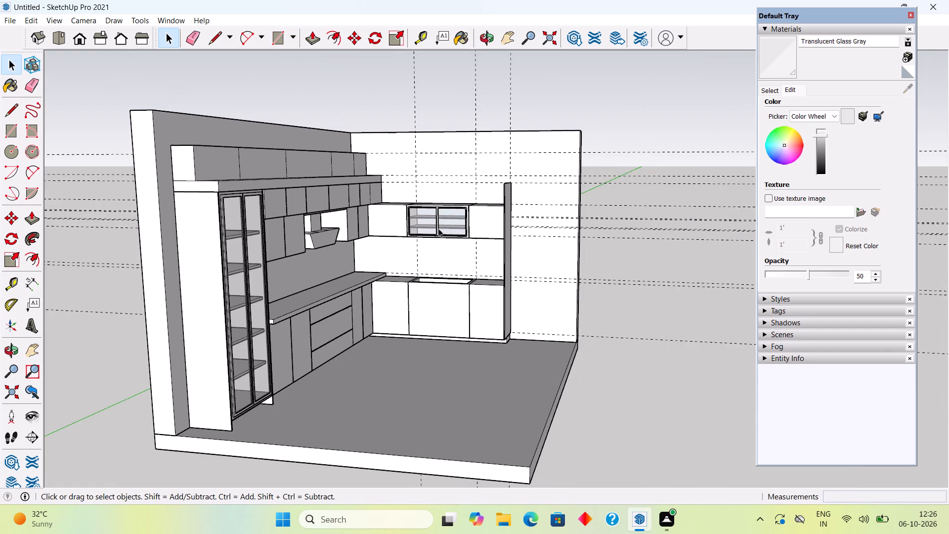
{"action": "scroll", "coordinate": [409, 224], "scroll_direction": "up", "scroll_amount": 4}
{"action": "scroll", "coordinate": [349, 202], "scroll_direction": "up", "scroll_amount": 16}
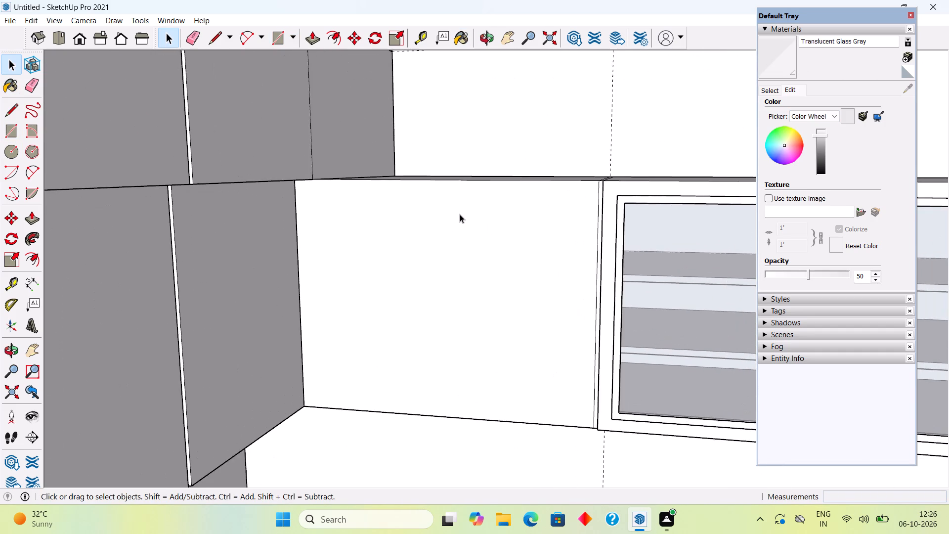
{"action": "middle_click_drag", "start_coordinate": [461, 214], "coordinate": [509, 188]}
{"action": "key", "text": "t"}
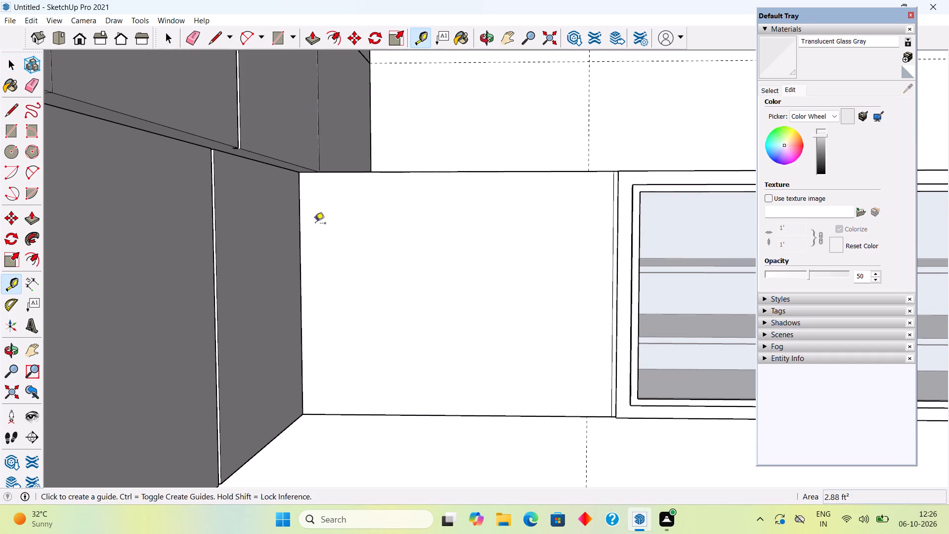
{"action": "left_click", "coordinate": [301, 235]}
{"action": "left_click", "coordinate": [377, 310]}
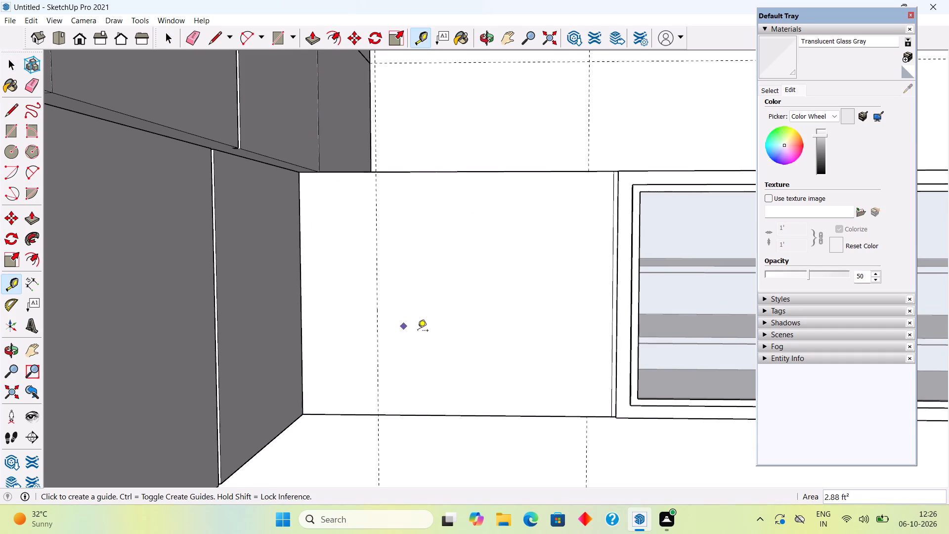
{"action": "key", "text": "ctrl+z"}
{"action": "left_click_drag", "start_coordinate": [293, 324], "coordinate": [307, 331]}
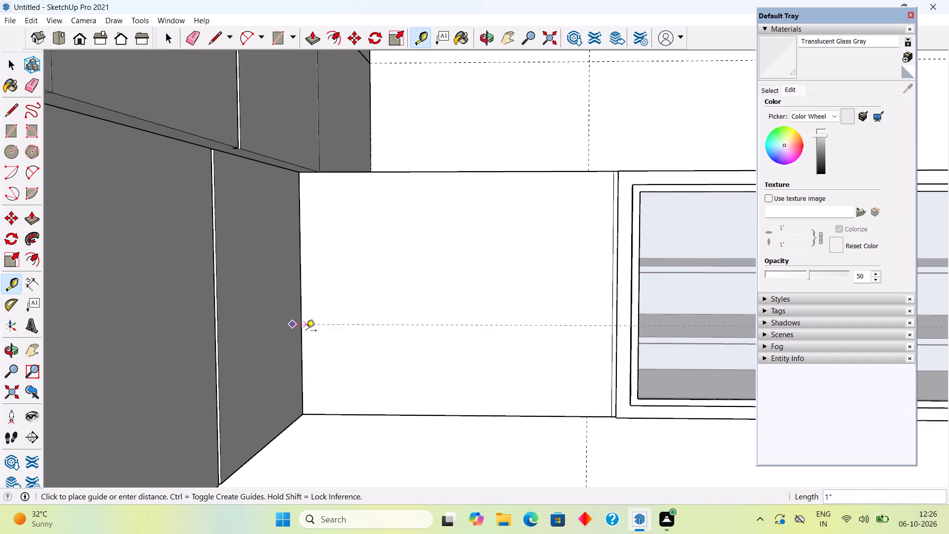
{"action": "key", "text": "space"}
Place a vertical guide at the middle of the plain wall cabinet front between the corner and the glazed unit.
{"action": "type", "text": "t"}
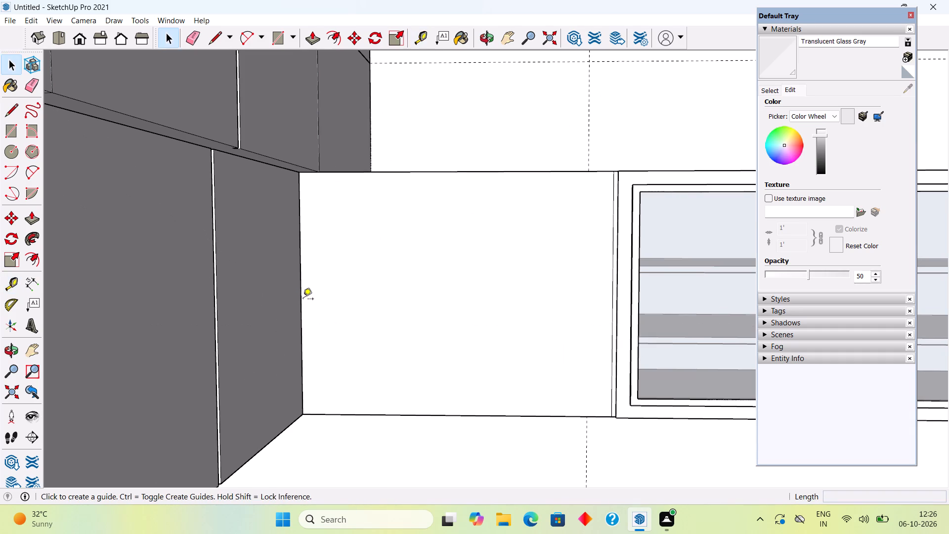
{"action": "left_click", "coordinate": [298, 309]}
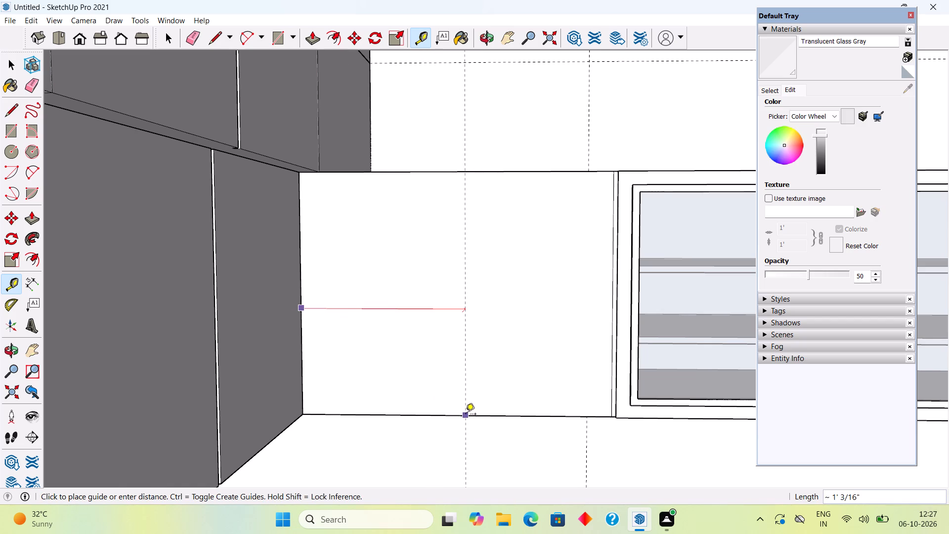
{"action": "left_click", "coordinate": [450, 414]}
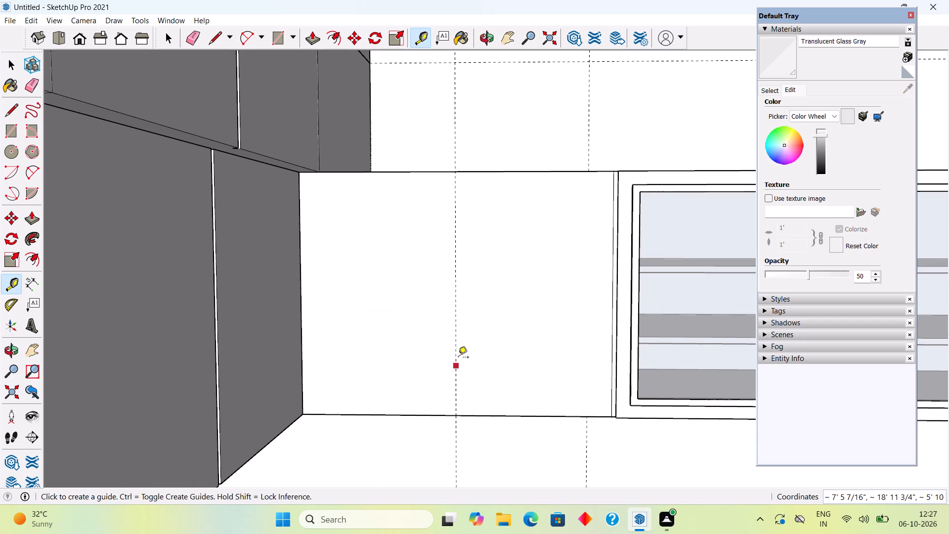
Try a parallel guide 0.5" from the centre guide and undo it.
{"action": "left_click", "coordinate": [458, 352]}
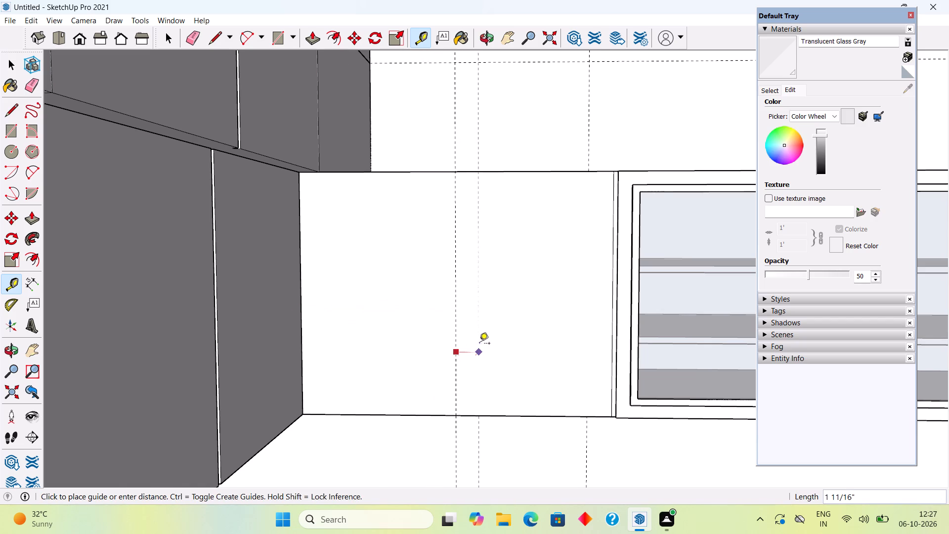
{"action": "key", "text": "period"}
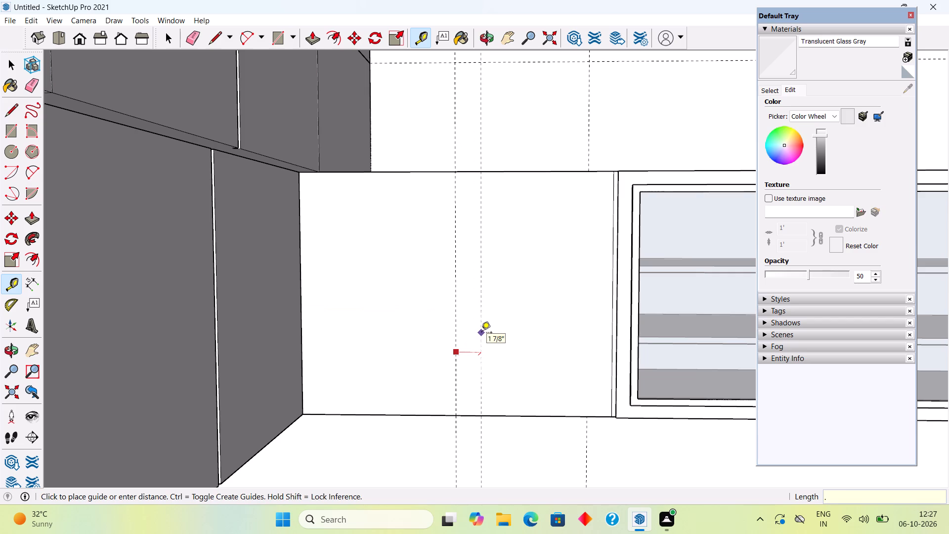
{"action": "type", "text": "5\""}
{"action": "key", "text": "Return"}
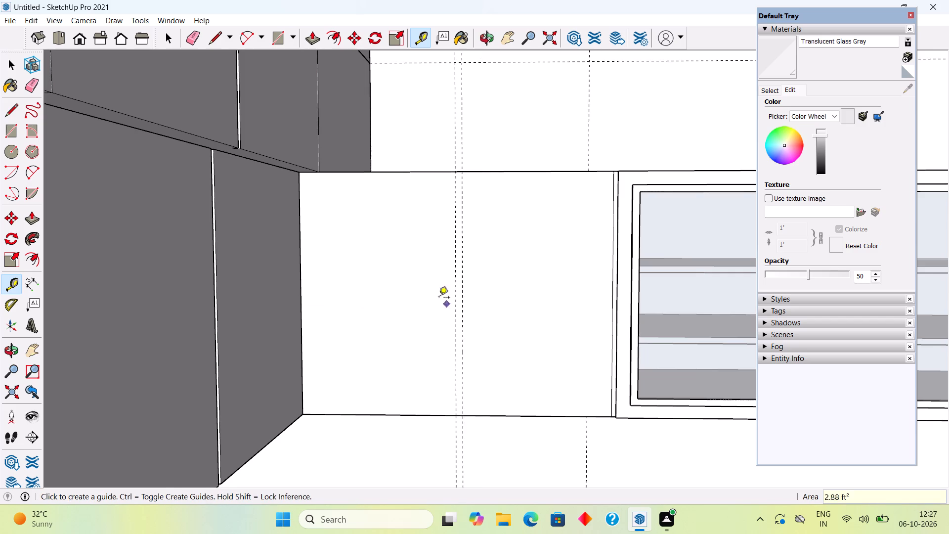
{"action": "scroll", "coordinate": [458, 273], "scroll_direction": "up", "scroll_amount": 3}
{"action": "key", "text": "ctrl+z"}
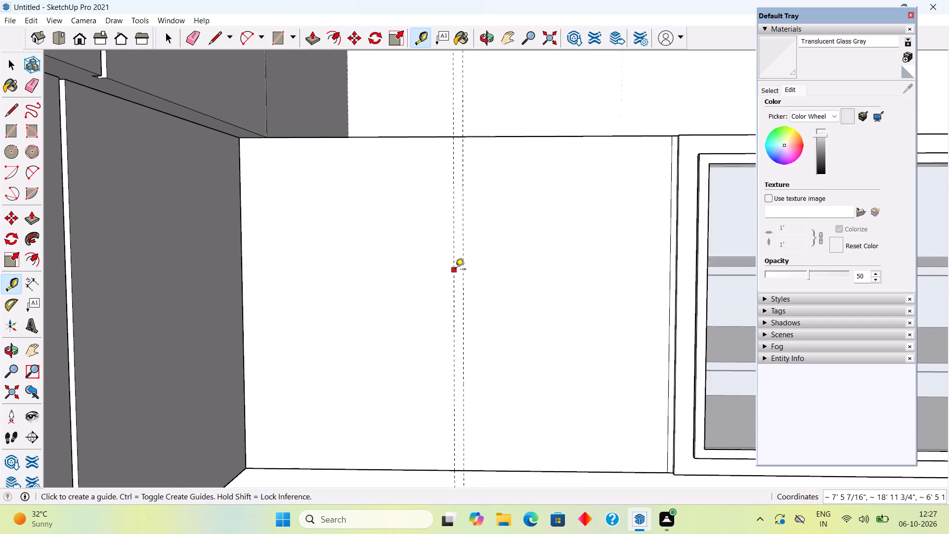
Place a vertical guide 0.15" to each side of the centre guide on the corner wall cabinet front.
{"action": "left_click", "coordinate": [455, 271]}
{"action": "type", "text": ".15\""}
{"action": "key", "text": "Return"}
{"action": "scroll", "coordinate": [404, 222], "scroll_direction": "up", "scroll_amount": 2}
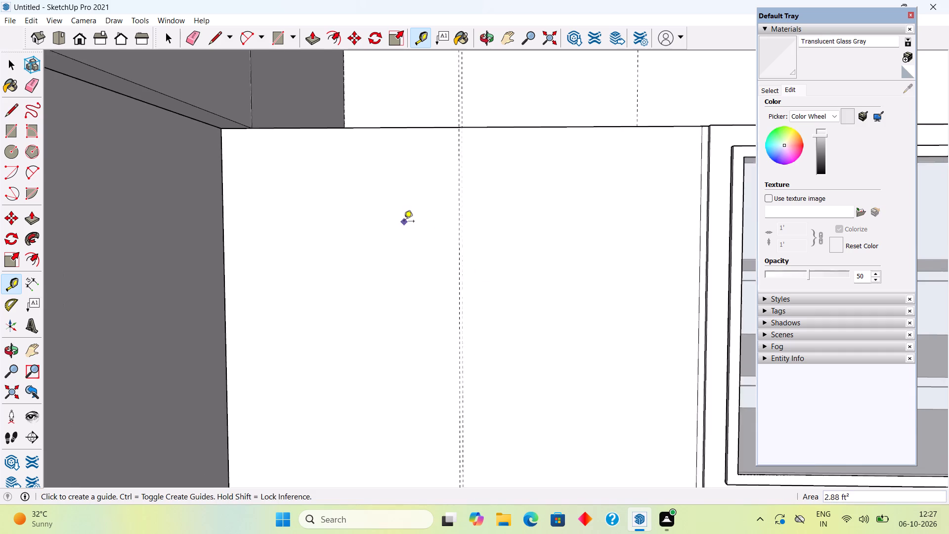
{"action": "scroll", "coordinate": [404, 222], "scroll_direction": "up", "scroll_amount": 2}
{"action": "scroll", "coordinate": [590, 251], "scroll_direction": "up", "scroll_amount": 3}
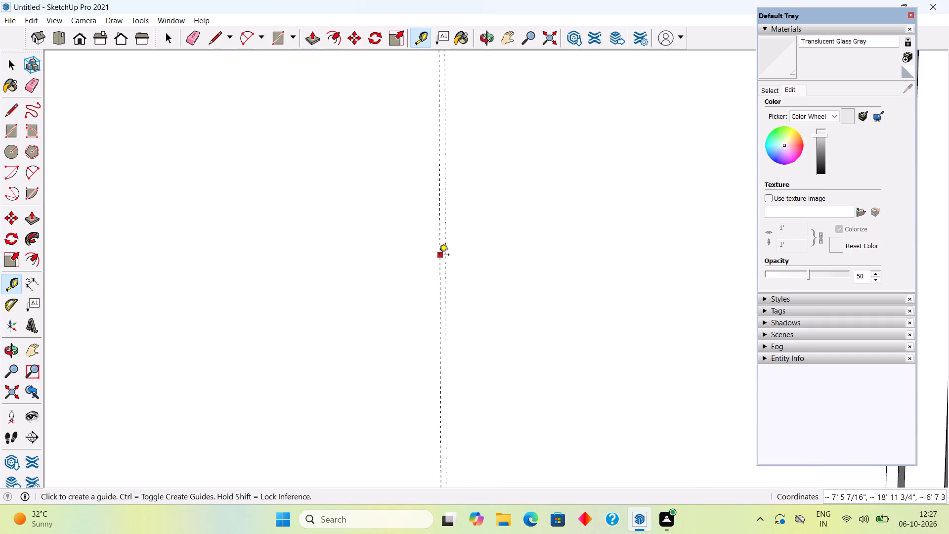
{"action": "left_click", "coordinate": [439, 256]}
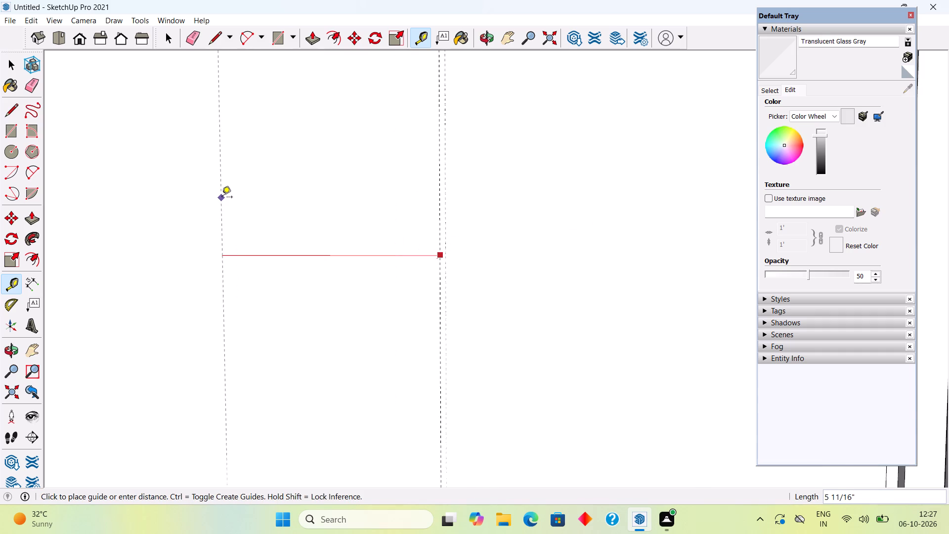
{"action": "type", "text": ".15\""}
{"action": "key", "text": "Return"}
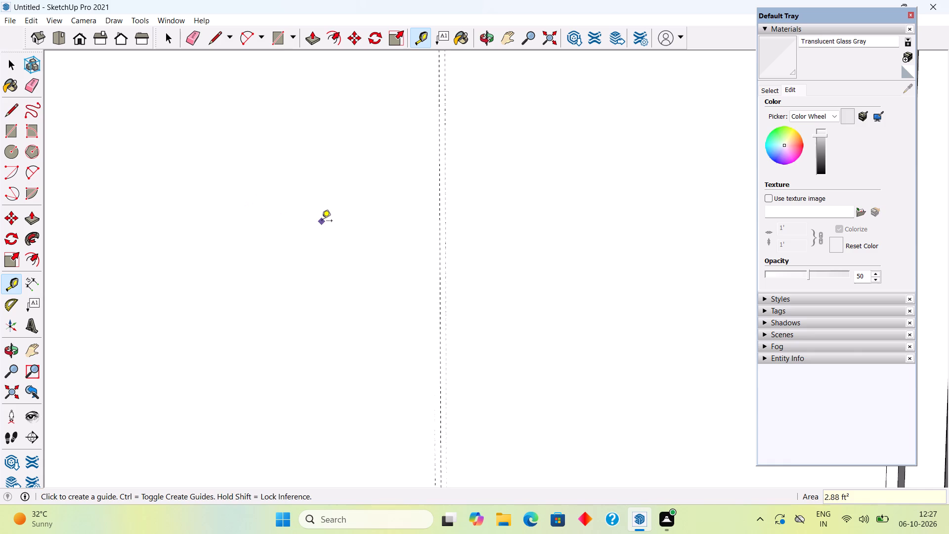
{"action": "scroll", "coordinate": [322, 222], "scroll_direction": "down", "scroll_amount": 6}
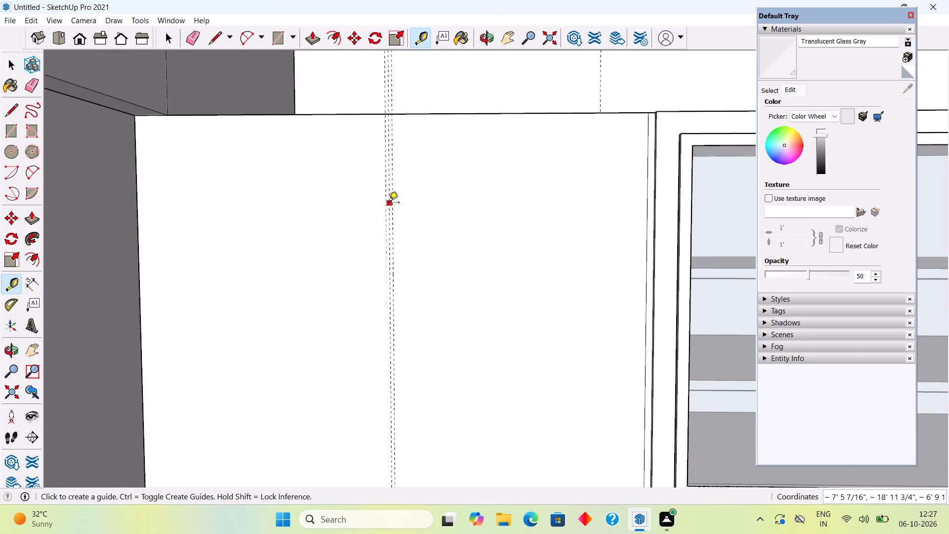
Open the wall cabinet group and draw a strip 1' 6" high and about 5/16" wide between the outer guides.
{"action": "key", "text": "space"}
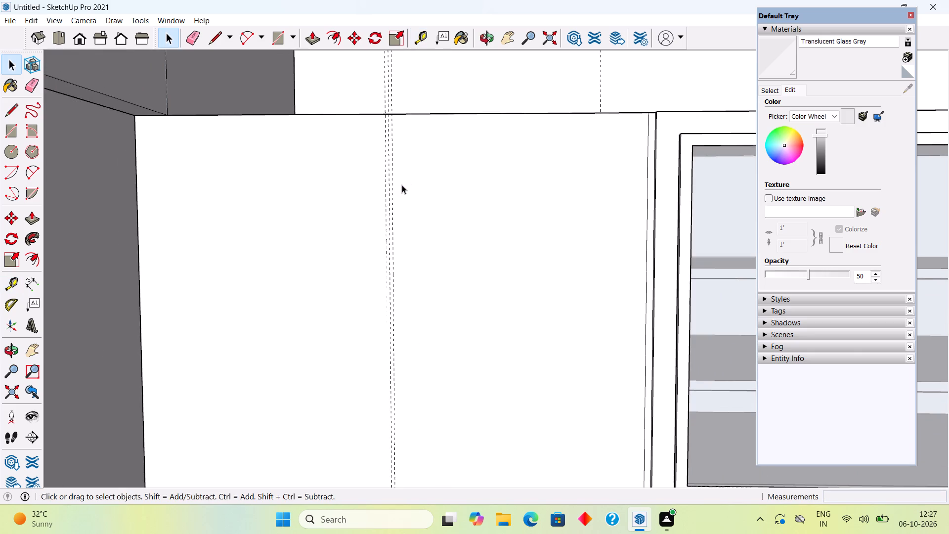
{"action": "triple_click", "coordinate": [402, 185]}
{"action": "key", "text": "r"}
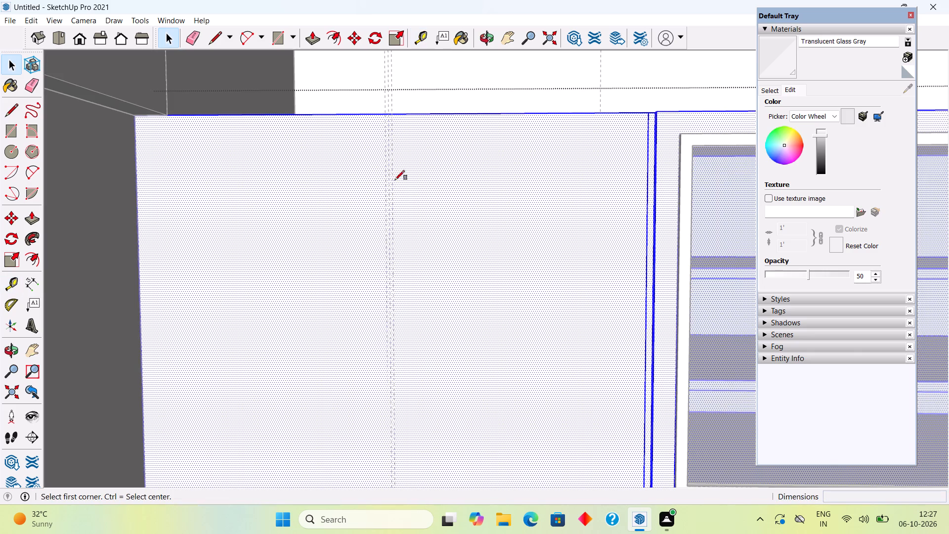
{"action": "left_click", "coordinate": [384, 118]}
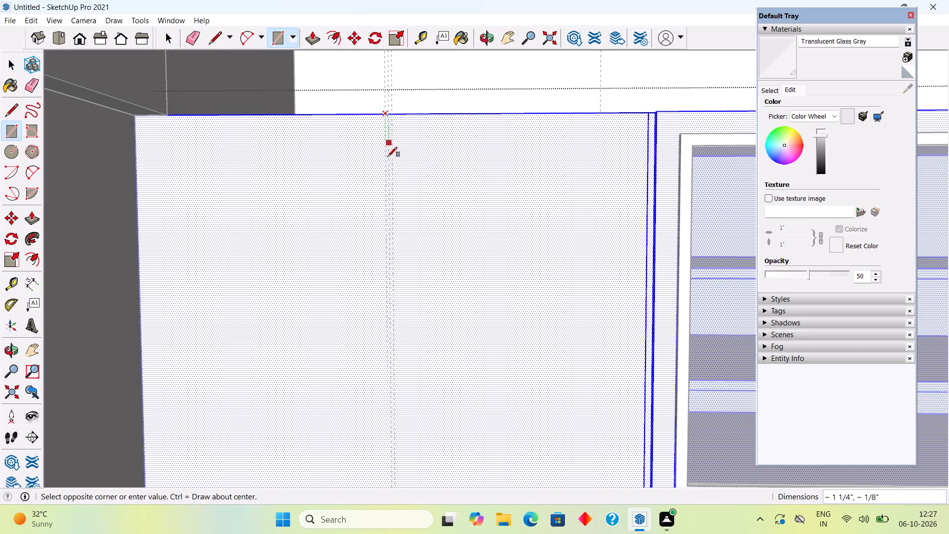
{"action": "scroll", "coordinate": [388, 157], "scroll_direction": "down", "scroll_amount": 9}
{"action": "scroll", "coordinate": [404, 266], "scroll_direction": "up", "scroll_amount": 5}
{"action": "scroll", "coordinate": [395, 322], "scroll_direction": "up", "scroll_amount": 5}
{"action": "scroll", "coordinate": [375, 356], "scroll_direction": "up", "scroll_amount": 2}
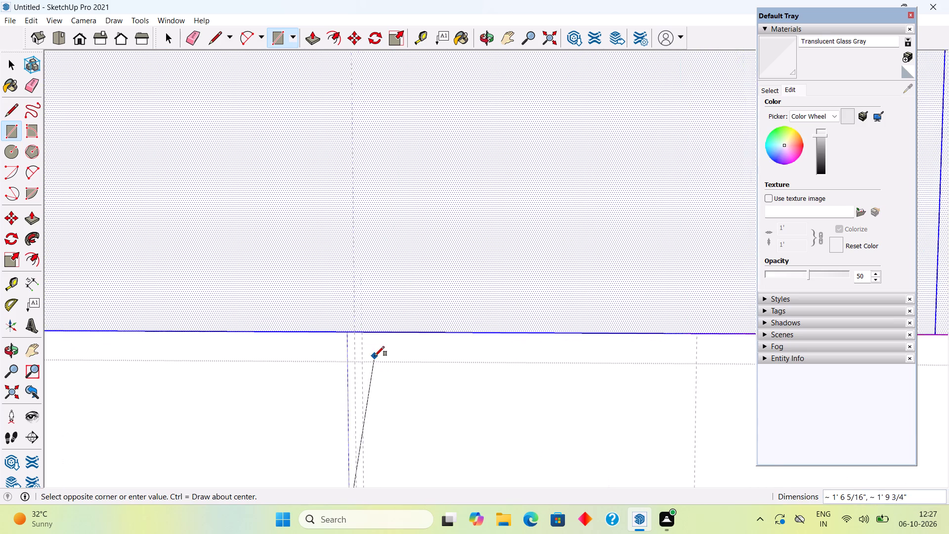
{"action": "scroll", "coordinate": [375, 356], "scroll_direction": "up", "scroll_amount": 2}
{"action": "left_click", "coordinate": [356, 326]}
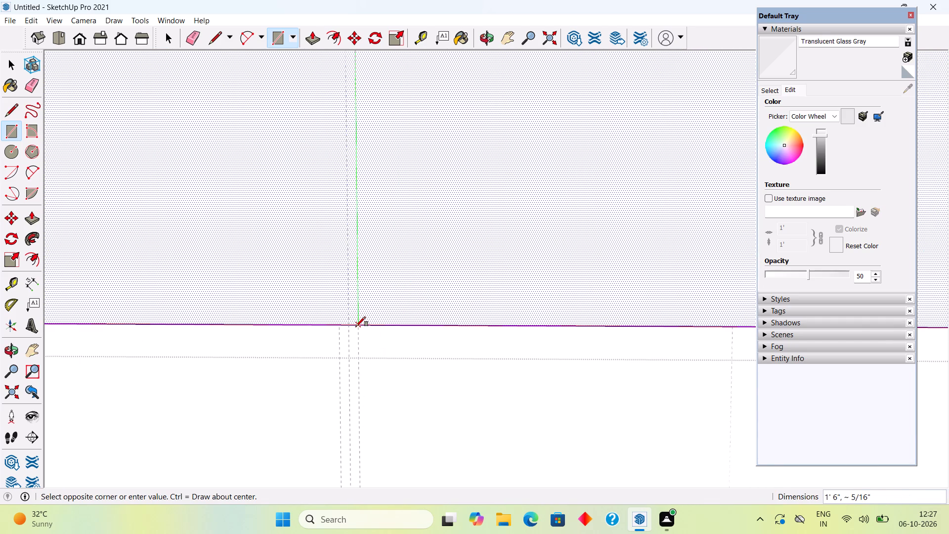
{"action": "key", "text": "space"}
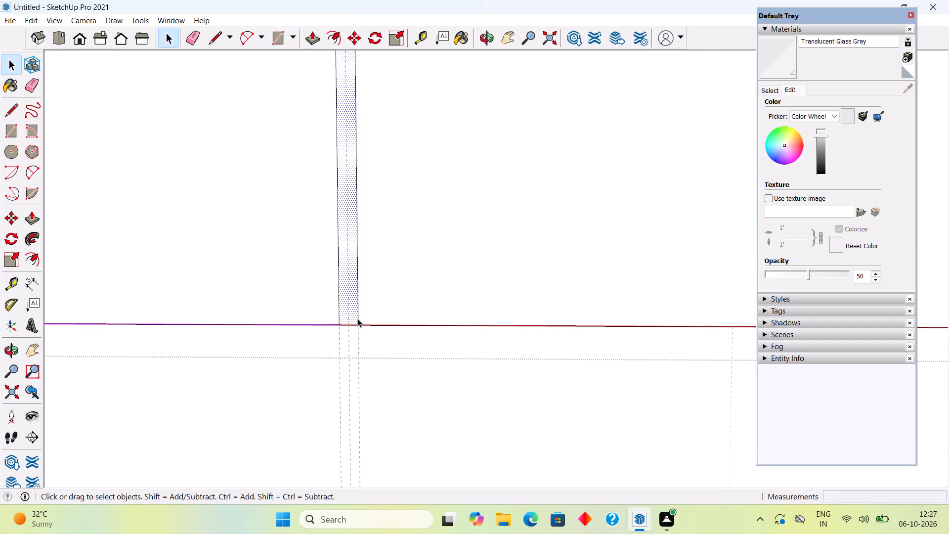
Push the narrow vertical strip 0.3" into the cabinet front to form a groove between two doors.
{"action": "key", "text": "p"}
{"action": "left_click", "coordinate": [353, 306]}
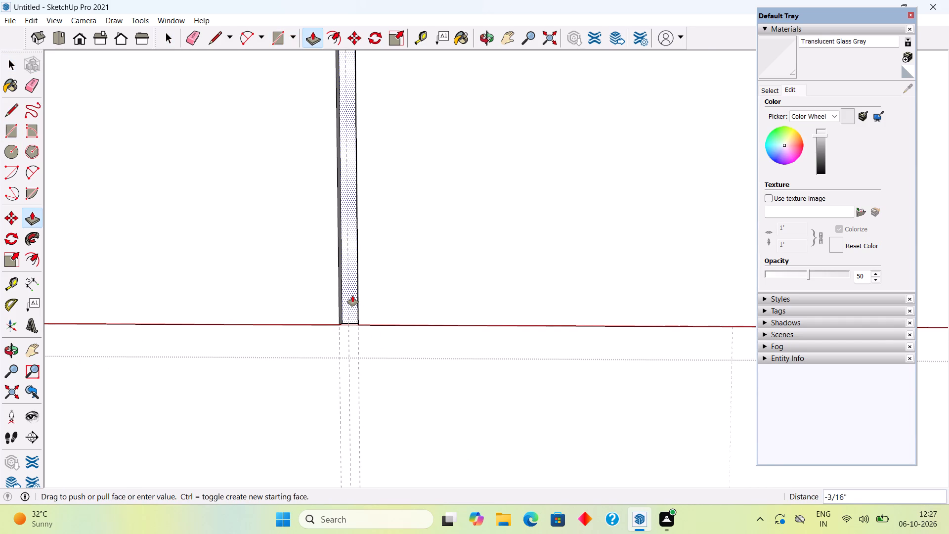
{"action": "type", "text": ".3\""}
{"action": "key", "text": "Return"}
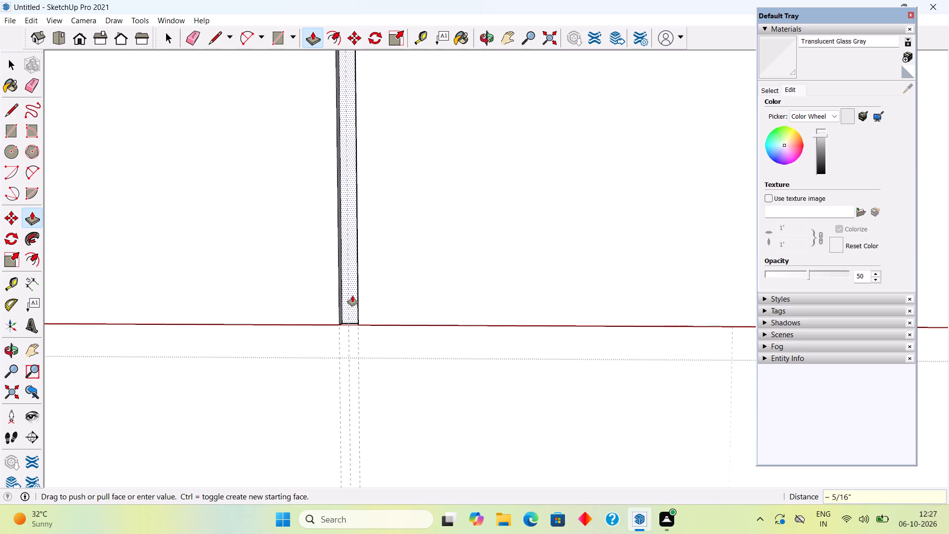
{"action": "key", "text": "space"}
Open the base cabinet group and draw a strip 2' 7" high and about 5/16" wide between the outer guides on the corner front.
{"action": "scroll", "coordinate": [352, 296], "scroll_direction": "up", "scroll_amount": 1}
{"action": "scroll", "coordinate": [446, 396], "scroll_direction": "down", "scroll_amount": 8}
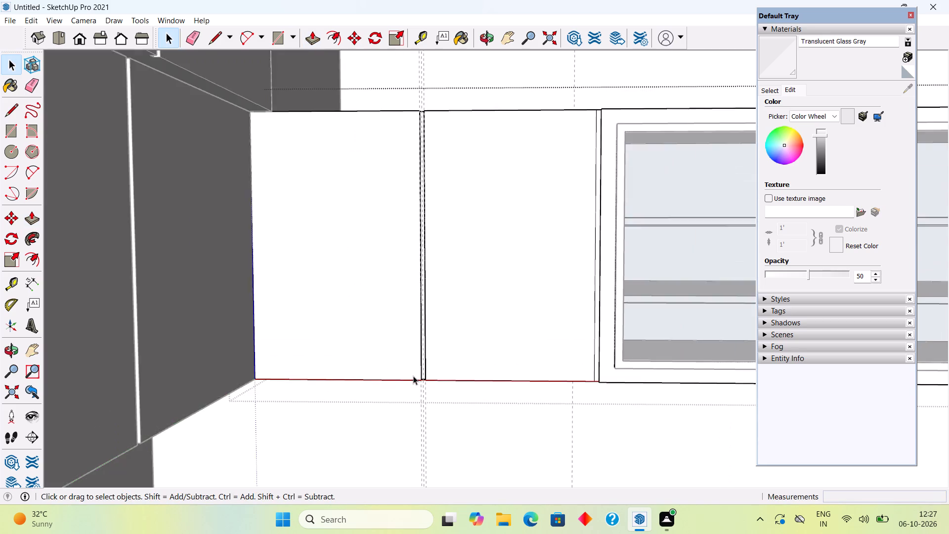
{"action": "scroll", "coordinate": [413, 376], "scroll_direction": "down", "scroll_amount": 11}
{"action": "scroll", "coordinate": [457, 325], "scroll_direction": "down", "scroll_amount": 8}
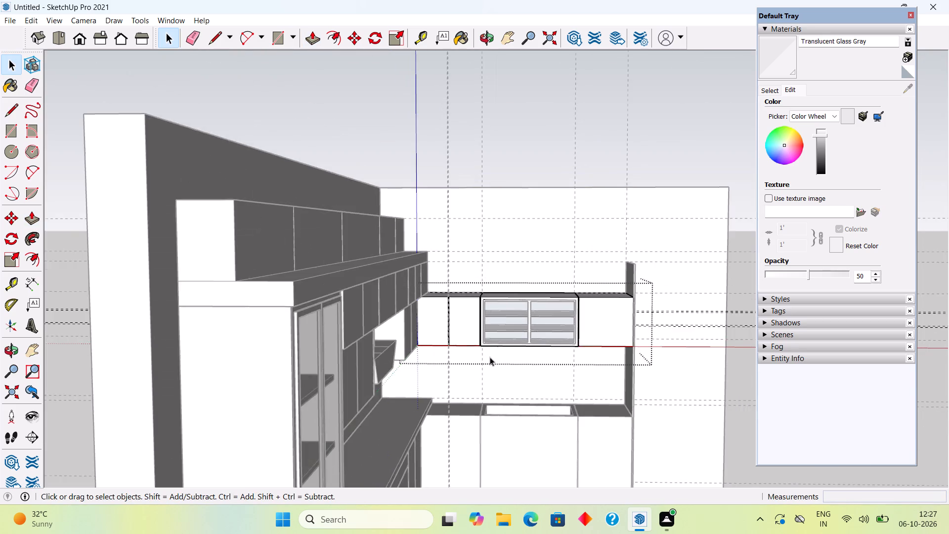
{"action": "scroll", "coordinate": [490, 356], "scroll_direction": "down", "scroll_amount": 3}
{"action": "scroll", "coordinate": [481, 396], "scroll_direction": "up", "scroll_amount": 12}
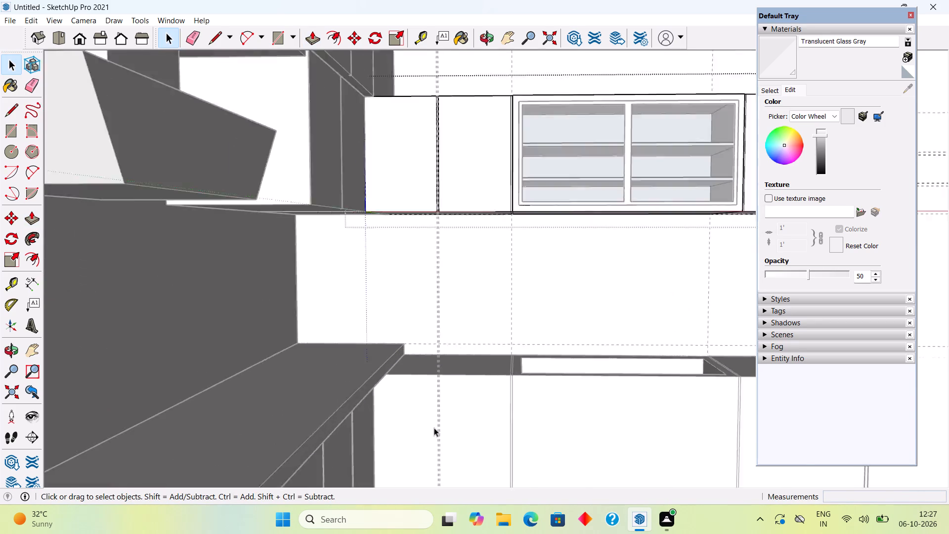
{"action": "scroll", "coordinate": [434, 428], "scroll_direction": "up", "scroll_amount": 1}
{"action": "middle_click_drag", "start_coordinate": [444, 429], "coordinate": [462, 320]}
{"action": "scroll", "coordinate": [458, 337], "scroll_direction": "down", "scroll_amount": 2}
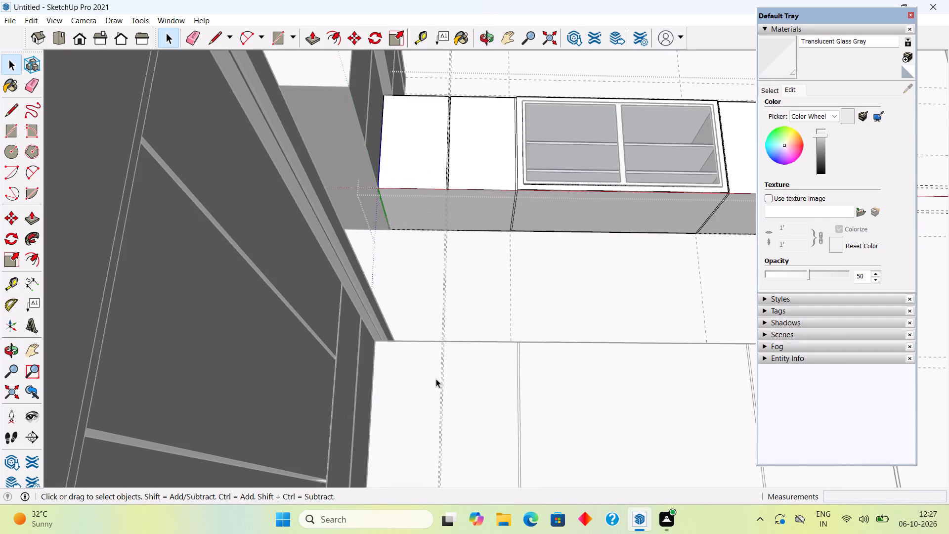
{"action": "scroll", "coordinate": [435, 379], "scroll_direction": "up", "scroll_amount": 4}
{"action": "scroll", "coordinate": [439, 364], "scroll_direction": "down", "scroll_amount": 13}
{"action": "middle_click_drag", "start_coordinate": [457, 296], "coordinate": [452, 393]}
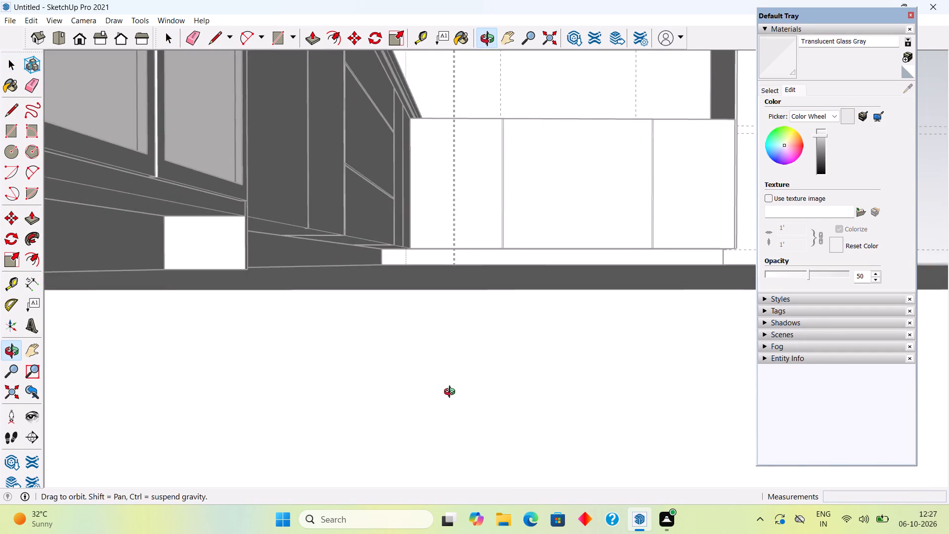
{"action": "middle_click_drag", "start_coordinate": [452, 393], "coordinate": [451, 393]}
{"action": "scroll", "coordinate": [474, 215], "scroll_direction": "up", "scroll_amount": 15}
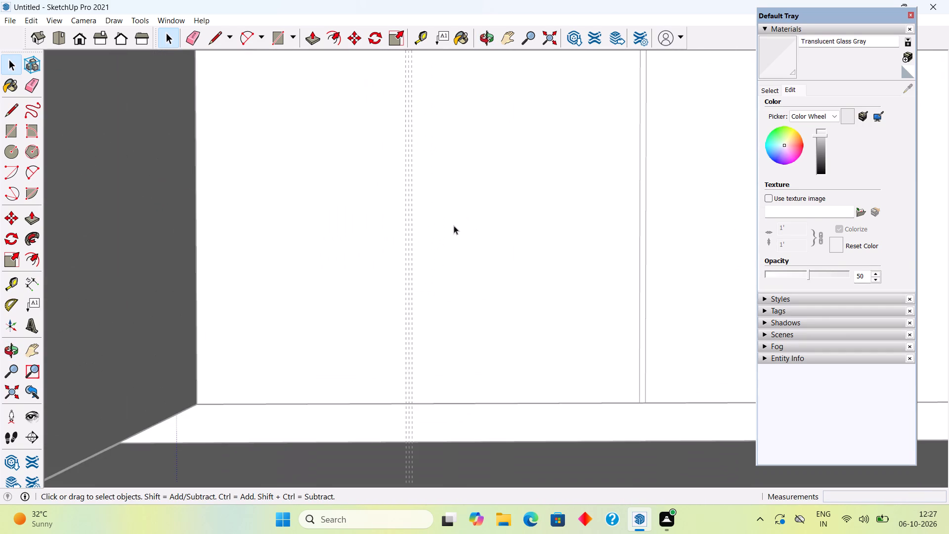
{"action": "left_click", "coordinate": [445, 286]}
{"action": "scroll", "coordinate": [444, 286], "scroll_direction": "up", "scroll_amount": 6}
{"action": "scroll", "coordinate": [411, 302], "scroll_direction": "down", "scroll_amount": 5}
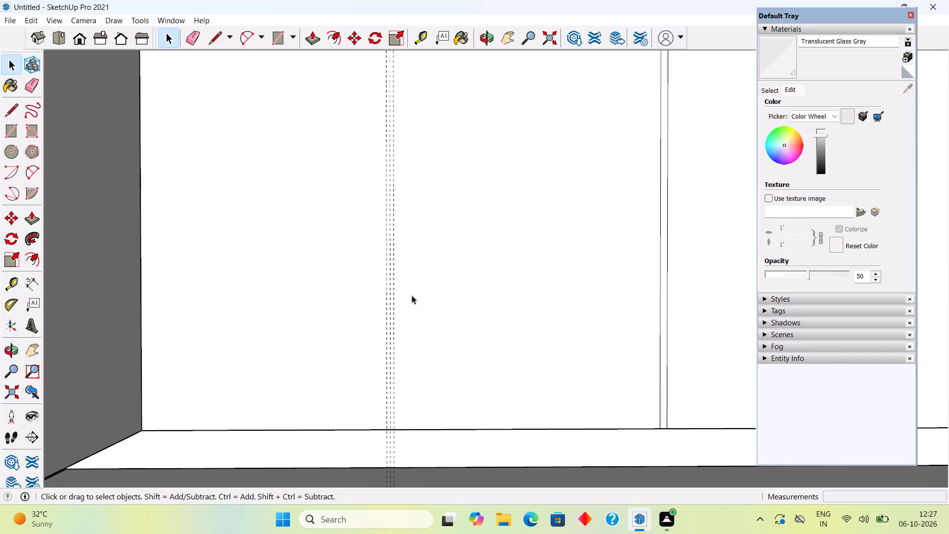
{"action": "triple_click", "coordinate": [417, 276]}
{"action": "scroll", "coordinate": [405, 384], "scroll_direction": "up", "scroll_amount": 3}
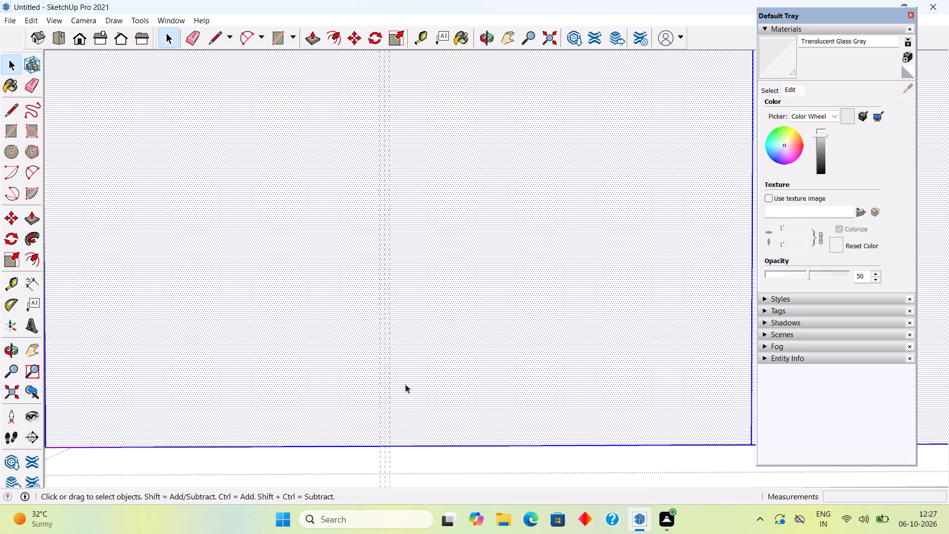
{"action": "key", "text": "r"}
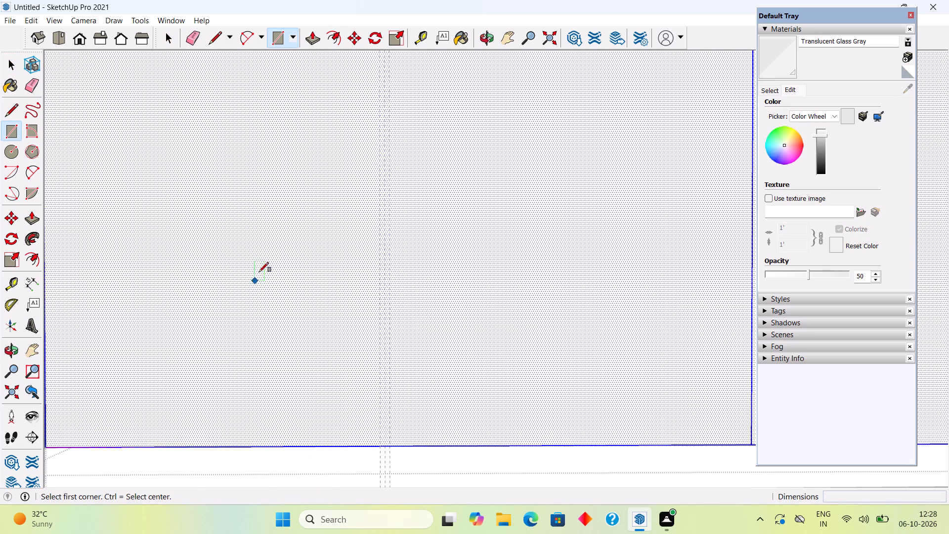
{"action": "left_click", "coordinate": [381, 447]}
{"action": "scroll", "coordinate": [382, 388], "scroll_direction": "down", "scroll_amount": 7}
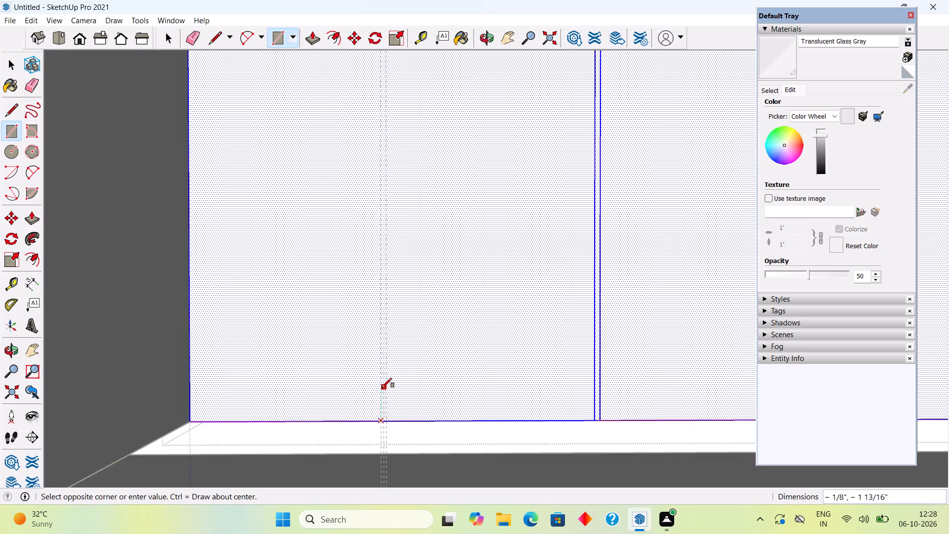
{"action": "scroll", "coordinate": [382, 388], "scroll_direction": "down", "scroll_amount": 8}
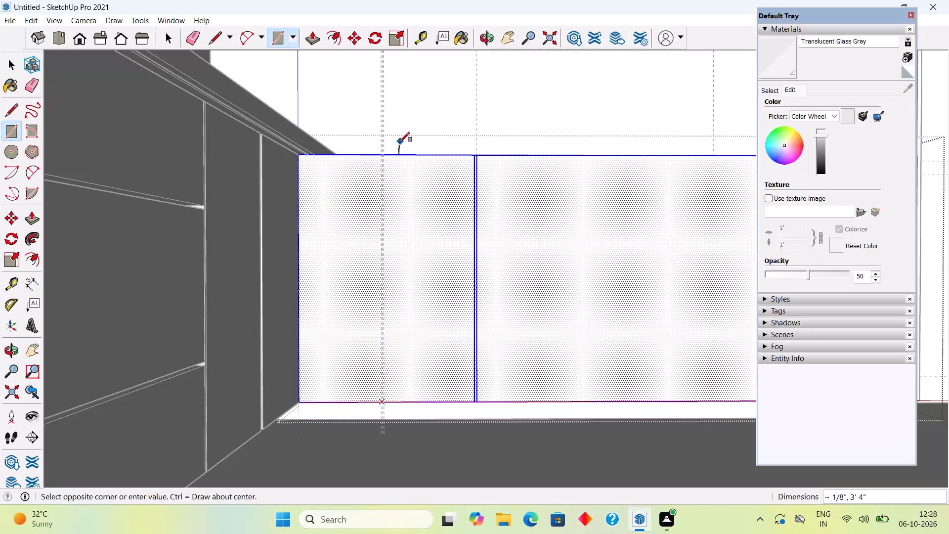
{"action": "scroll", "coordinate": [408, 136], "scroll_direction": "up", "scroll_amount": 4}
{"action": "scroll", "coordinate": [336, 177], "scroll_direction": "up", "scroll_amount": 2}
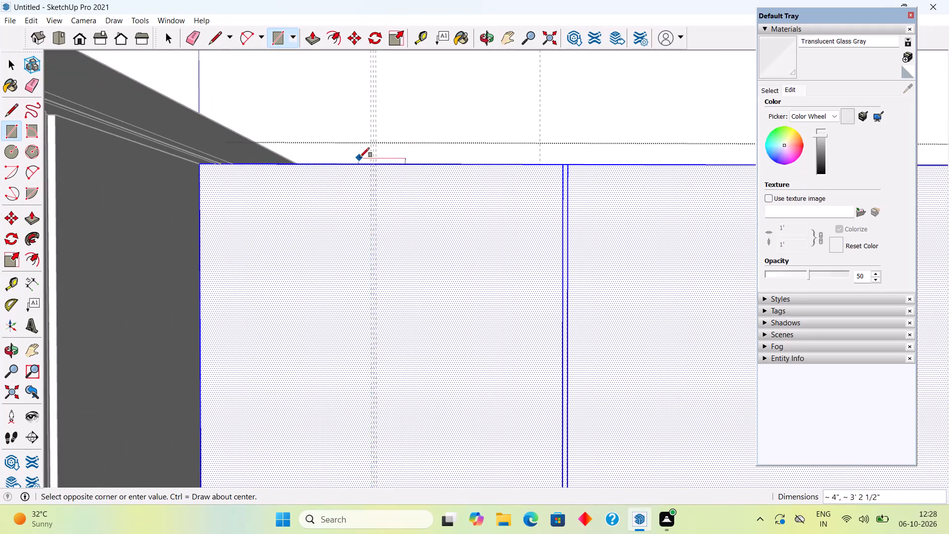
{"action": "scroll", "coordinate": [365, 155], "scroll_direction": "up", "scroll_amount": 4}
{"action": "left_click", "coordinate": [384, 172]}
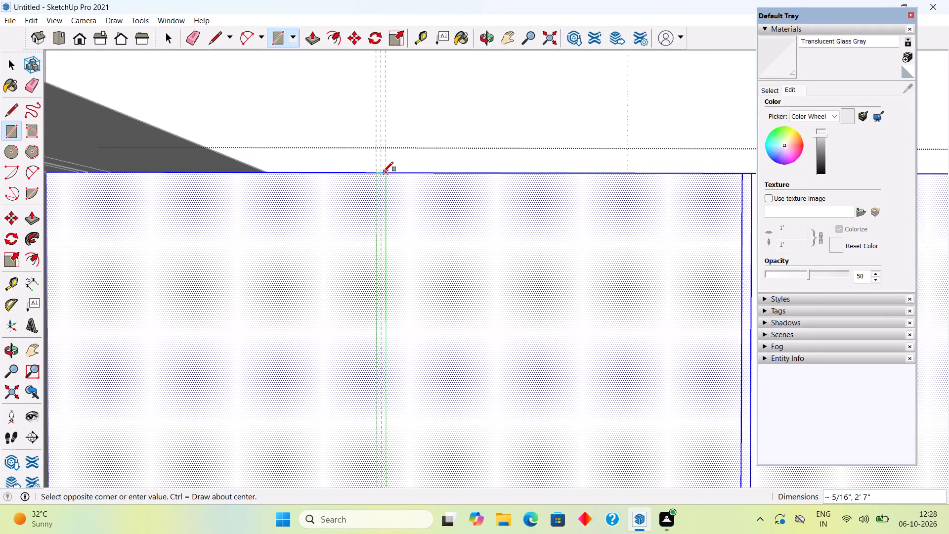
Push the narrow vertical strip 0.3" into the corner base cabinet front to form a groove between two doors.
{"action": "key", "text": "space"}
{"action": "type", "text": "p"}
{"action": "left_click", "coordinate": [384, 210]}
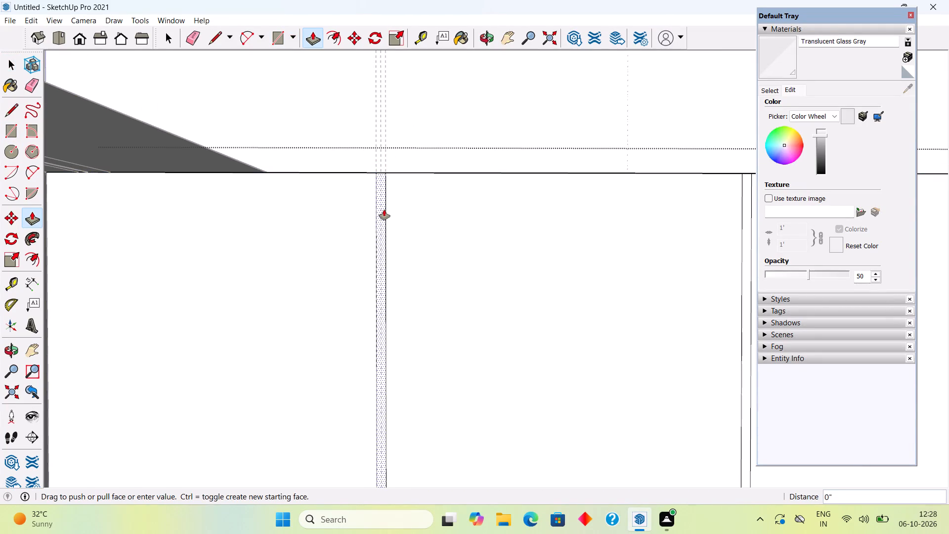
{"action": "scroll", "coordinate": [379, 173], "scroll_direction": "up", "scroll_amount": 5}
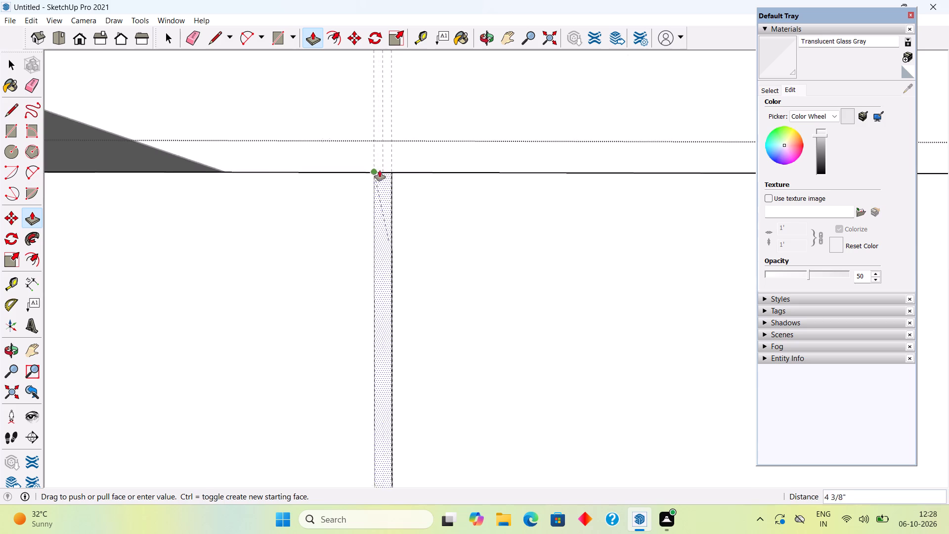
{"action": "scroll", "coordinate": [380, 171], "scroll_direction": "up", "scroll_amount": 5}
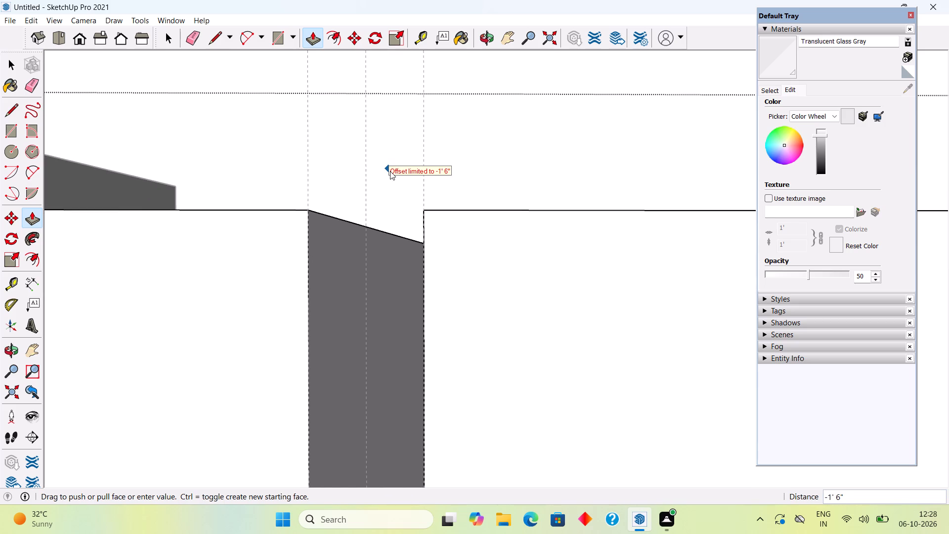
{"action": "type", "text": ".3\""}
{"action": "key", "text": "Return"}
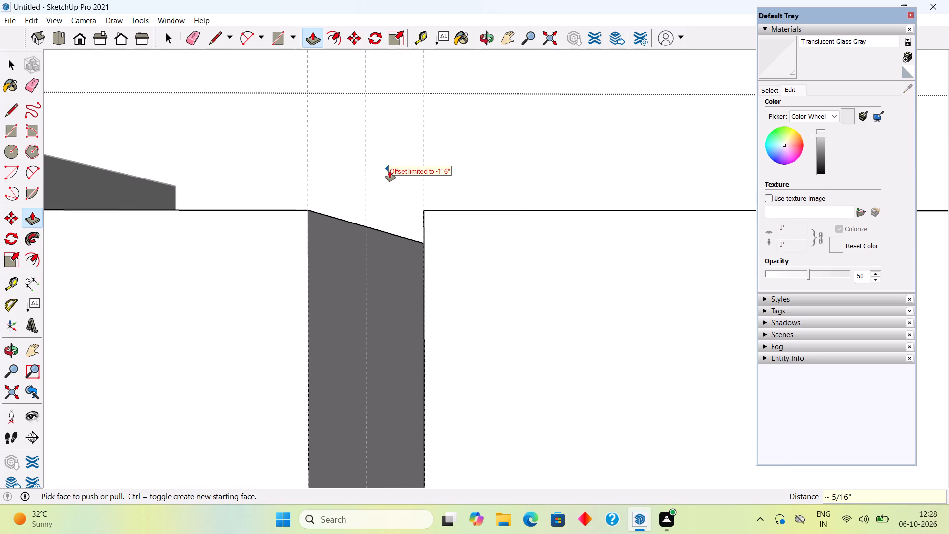
{"action": "key", "text": "space"}
{"action": "scroll", "coordinate": [399, 153], "scroll_direction": "down", "scroll_amount": 5}
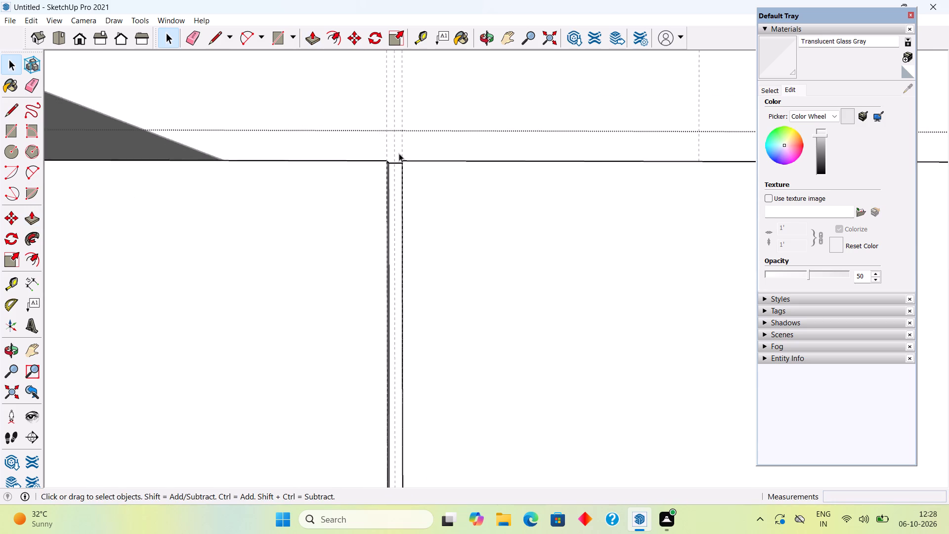
{"action": "scroll", "coordinate": [399, 153], "scroll_direction": "down", "scroll_amount": 17}
{"action": "scroll", "coordinate": [402, 210], "scroll_direction": "down", "scroll_amount": 14}
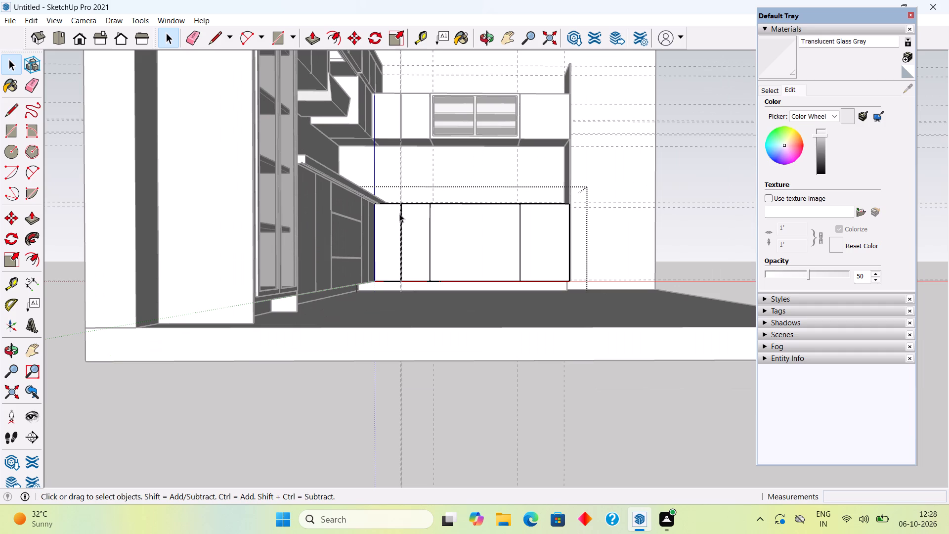
Close the base cabinet group and examine the new grooves in the corner base and wall cabinet fronts from several angles.
{"action": "scroll", "coordinate": [513, 201], "scroll_direction": "up", "scroll_amount": 4}
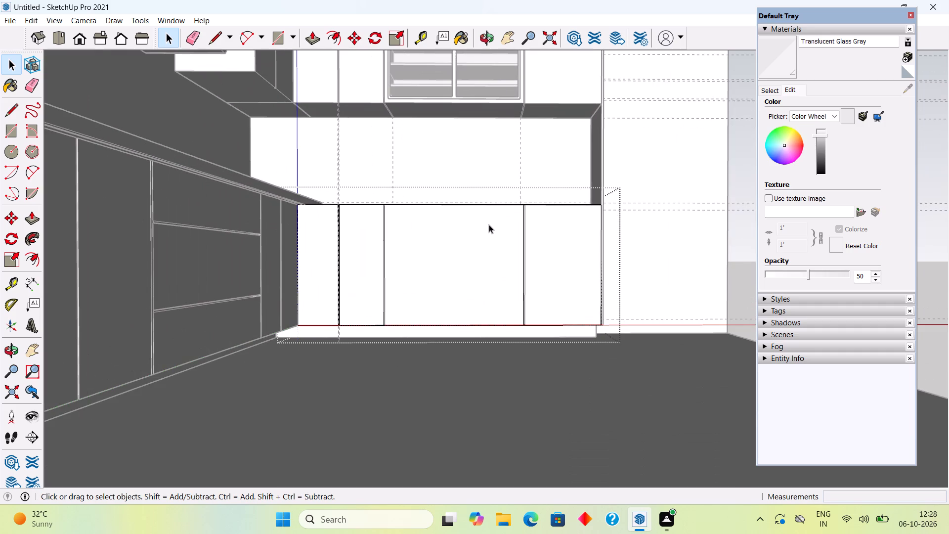
{"action": "middle_click_drag", "start_coordinate": [478, 238], "coordinate": [473, 346]}
{"action": "scroll", "coordinate": [473, 345], "scroll_direction": "up", "scroll_amount": 1}
{"action": "scroll", "coordinate": [473, 343], "scroll_direction": "down", "scroll_amount": 4}
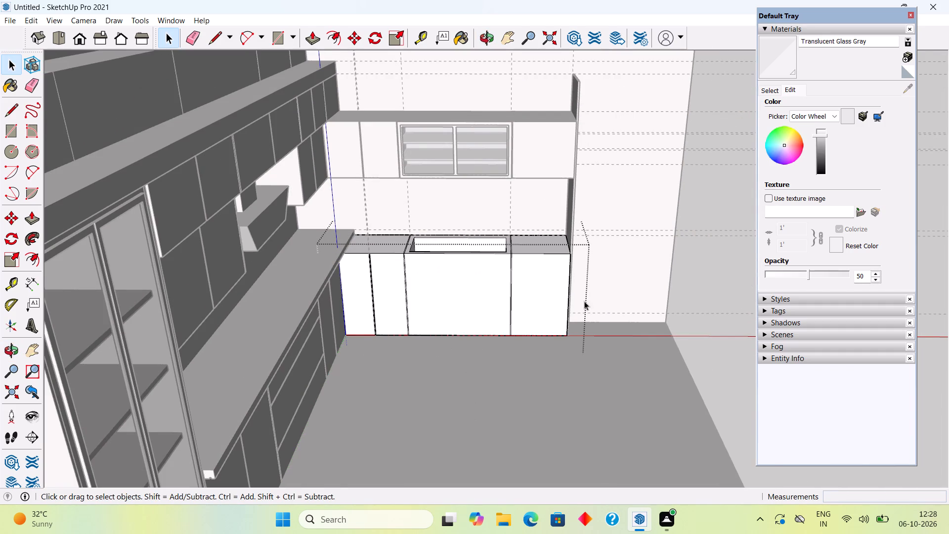
{"action": "left_click", "coordinate": [724, 276]}
{"action": "scroll", "coordinate": [349, 334], "scroll_direction": "up", "scroll_amount": 4}
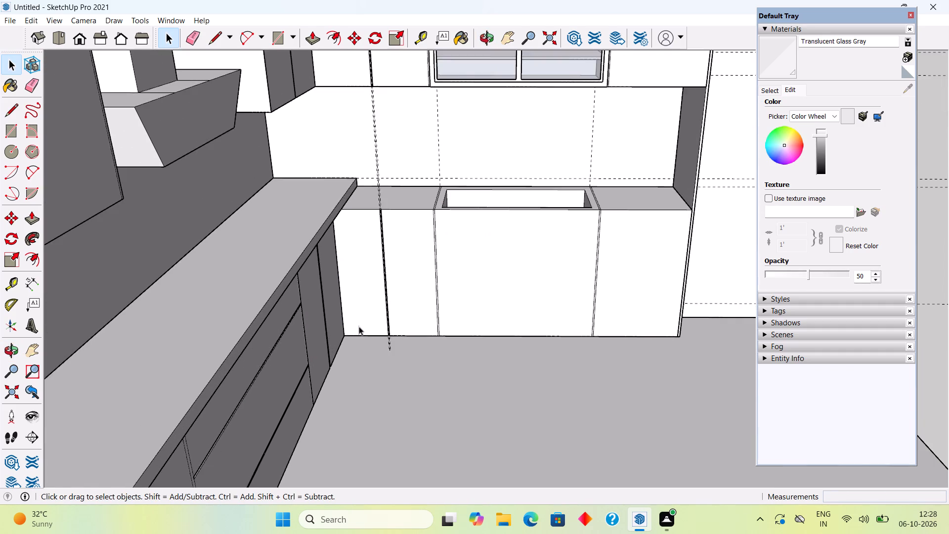
{"action": "scroll", "coordinate": [392, 308], "scroll_direction": "up", "scroll_amount": 6}
{"action": "left_click", "coordinate": [394, 301]}
{"action": "scroll", "coordinate": [393, 273], "scroll_direction": "up", "scroll_amount": 9}
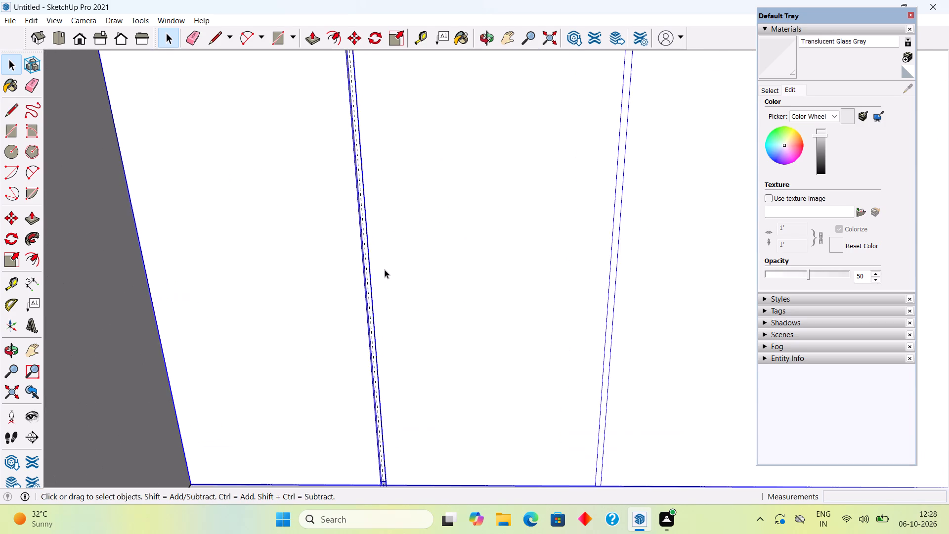
{"action": "middle_click_drag", "start_coordinate": [385, 293], "coordinate": [383, 389]}
{"action": "scroll", "coordinate": [383, 389], "scroll_direction": "down", "scroll_amount": 5}
{"action": "middle_click_drag", "start_coordinate": [400, 285], "coordinate": [390, 344]}
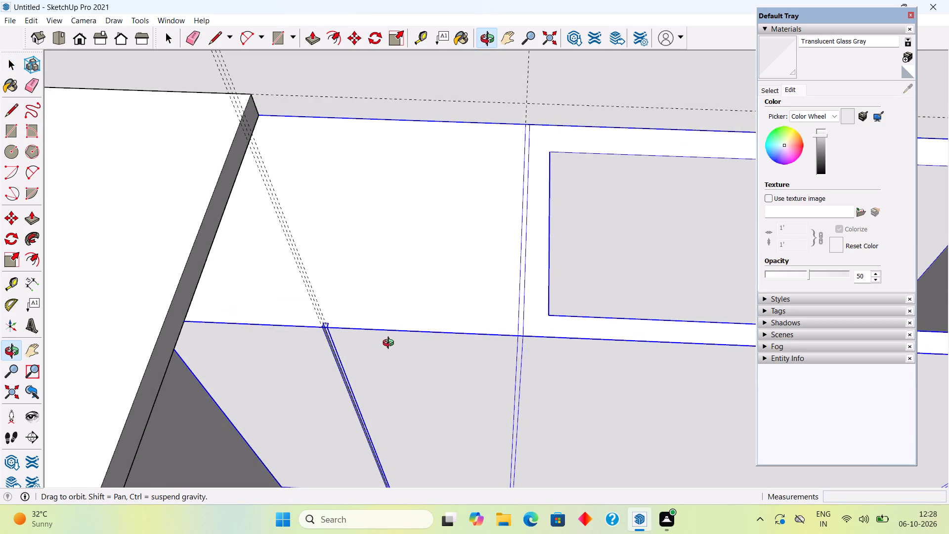
{"action": "middle_click_drag", "start_coordinate": [390, 344], "coordinate": [389, 338]}
{"action": "scroll", "coordinate": [389, 338], "scroll_direction": "down", "scroll_amount": 17}
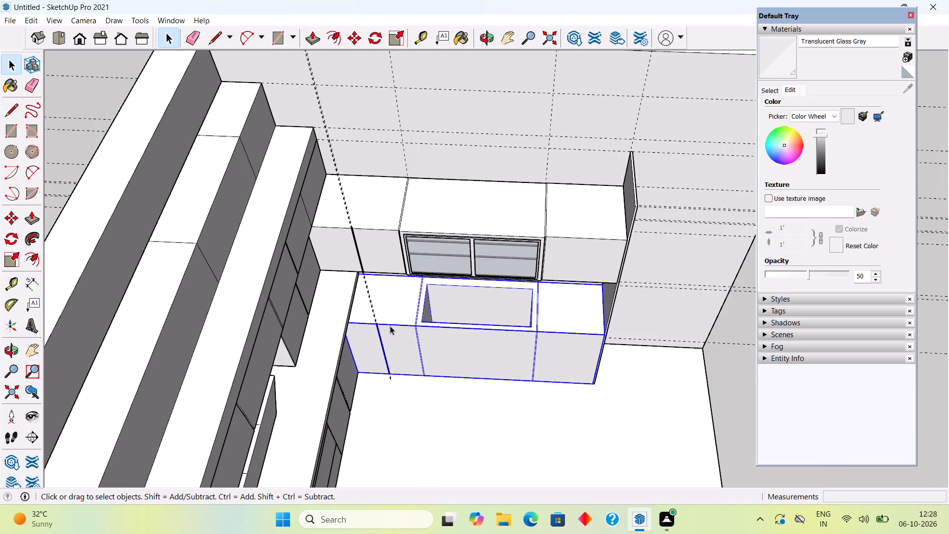
{"action": "scroll", "coordinate": [497, 327], "scroll_direction": "down", "scroll_amount": 4}
{"action": "left_click", "coordinate": [679, 351]}
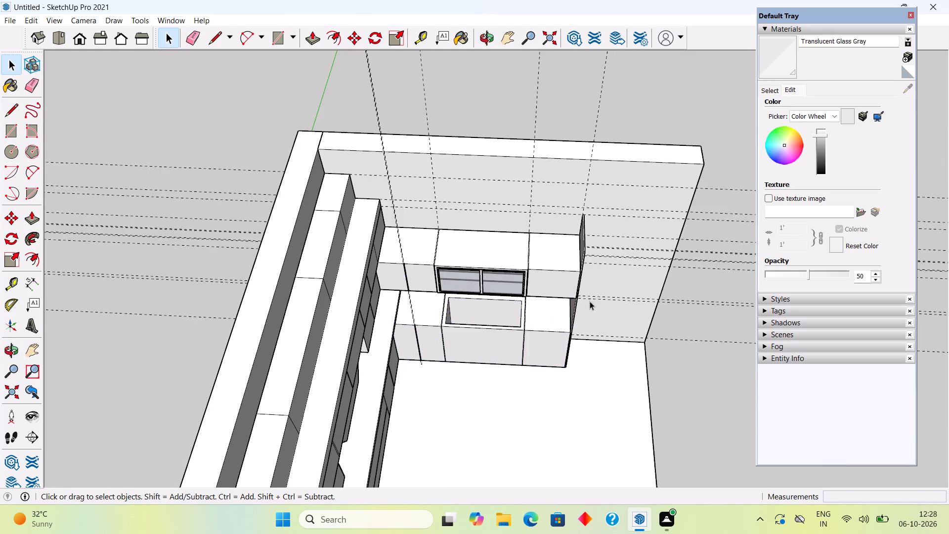
Open the wall cabinet group and place a vertical guide midway across the plain front beside the end panel, about 9 11/16" from the groove.
{"action": "scroll", "coordinate": [575, 283], "scroll_direction": "up", "scroll_amount": 4}
{"action": "scroll", "coordinate": [535, 286], "scroll_direction": "up", "scroll_amount": 4}
{"action": "middle_click_drag", "start_coordinate": [530, 279], "coordinate": [528, 221]}
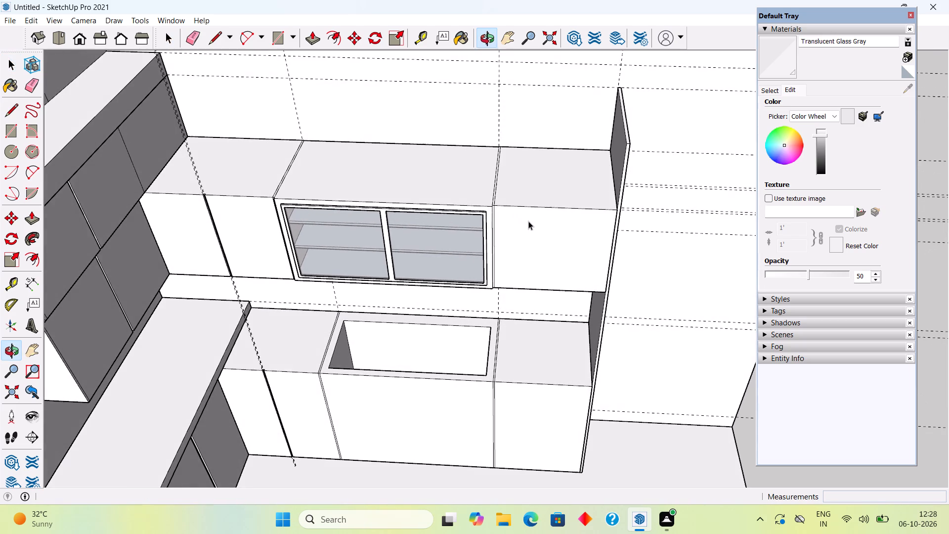
{"action": "scroll", "coordinate": [525, 236], "scroll_direction": "up", "scroll_amount": 6}
{"action": "triple_click", "coordinate": [525, 240]}
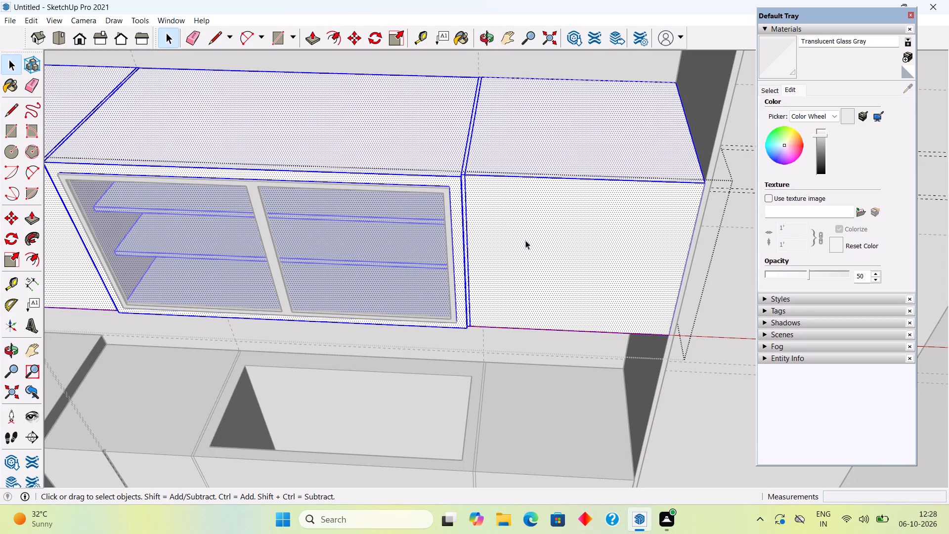
{"action": "key", "text": "t"}
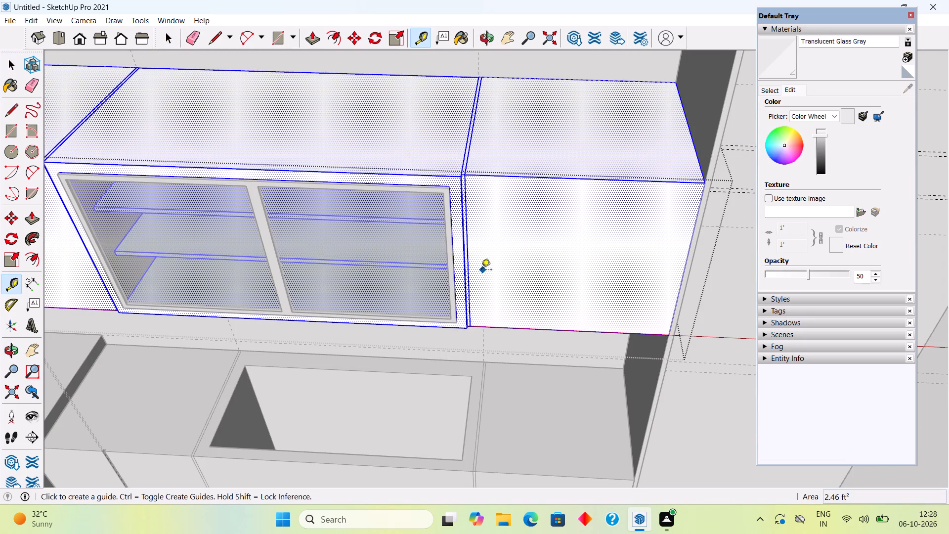
{"action": "left_click", "coordinate": [472, 282]}
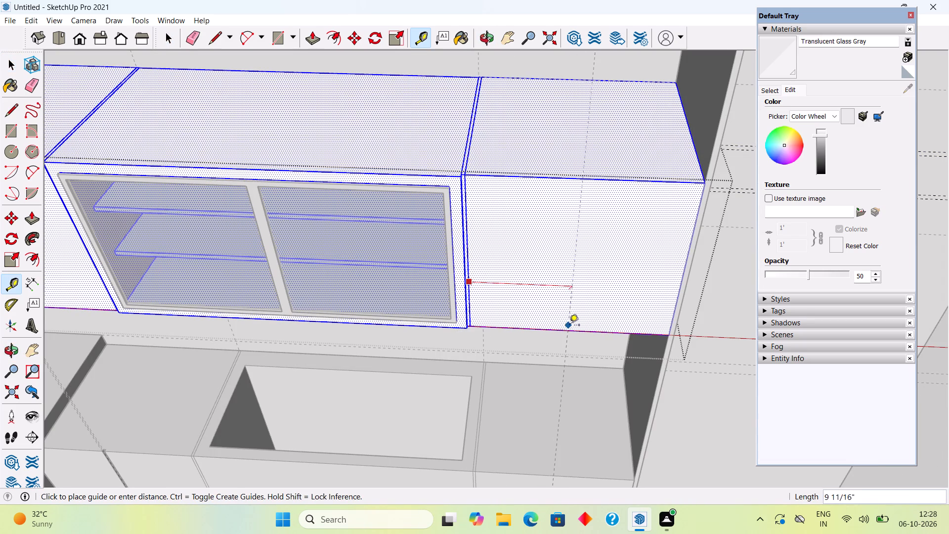
{"action": "left_click", "coordinate": [570, 333]}
Place a vertical guide 0.15" to each side of the centre guide on the wall cabinet front beside the end panel.
{"action": "left_click", "coordinate": [574, 297]}
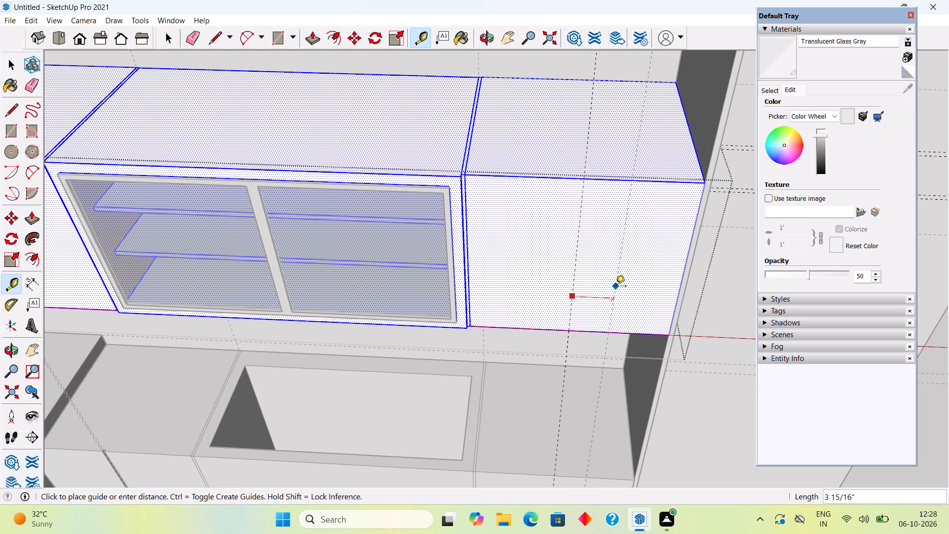
{"action": "type", "text": ".15\""}
{"action": "key", "text": "Return"}
{"action": "scroll", "coordinate": [616, 286], "scroll_direction": "up", "scroll_amount": 7}
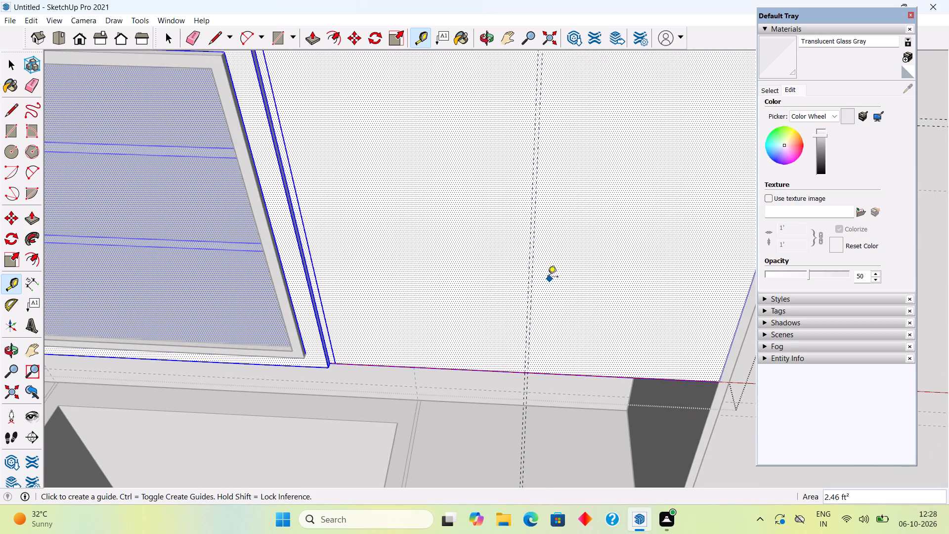
{"action": "scroll", "coordinate": [538, 271], "scroll_direction": "up", "scroll_amount": 2}
{"action": "left_click", "coordinate": [526, 256]}
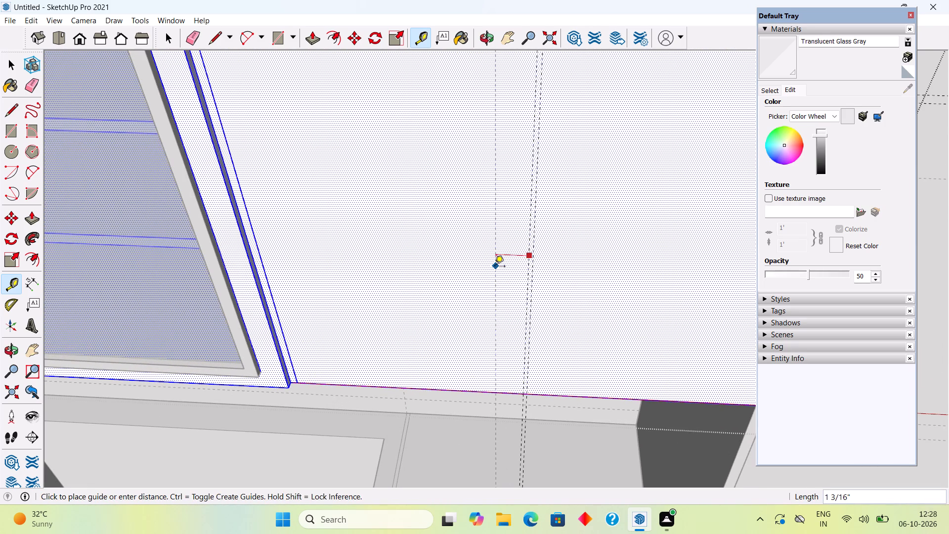
{"action": "type", "text": ".15\""}
{"action": "key", "text": "Return"}
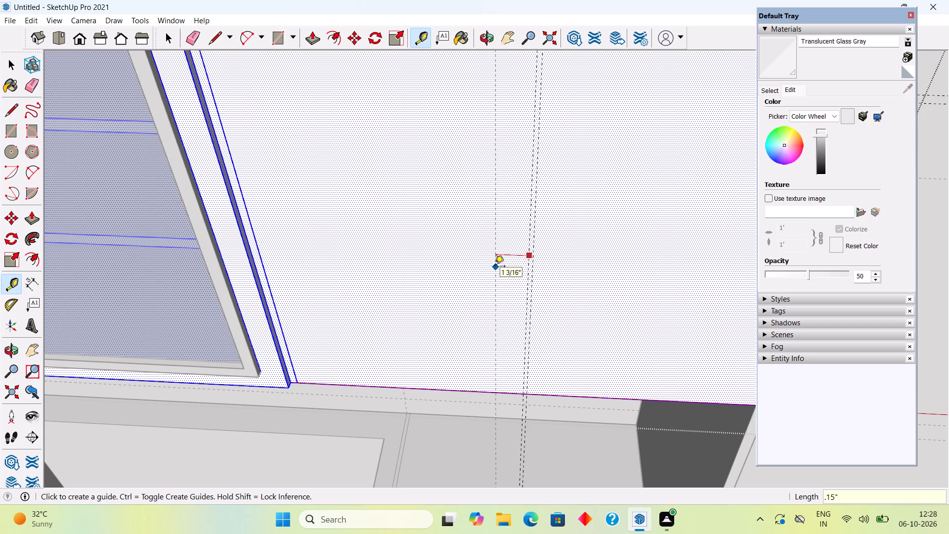
{"action": "key", "text": "space"}
Draw a full-height narrow vertical rectangle between the two outer guides on the wall cabinet front beside the end panel.
{"action": "type", "text": "r"}
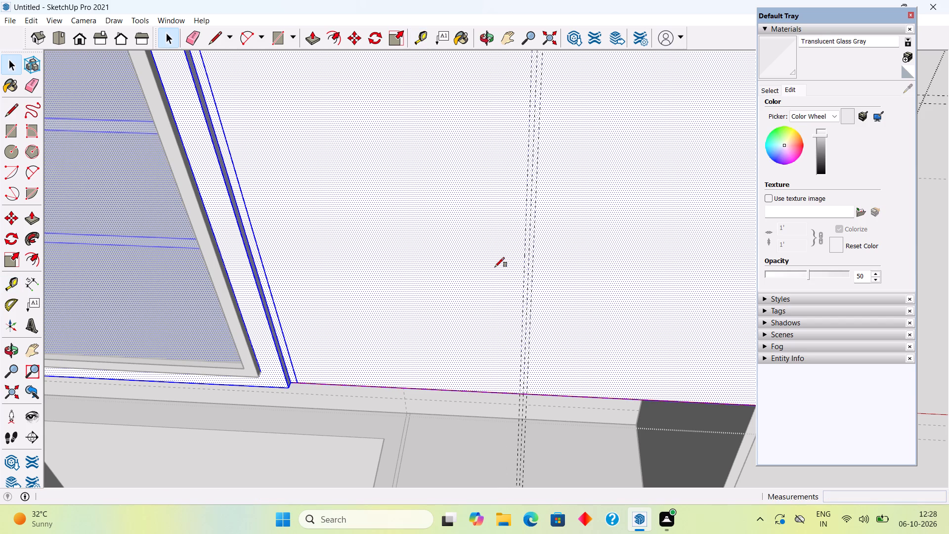
{"action": "scroll", "coordinate": [495, 267], "scroll_direction": "down", "scroll_amount": 7}
{"action": "left_click", "coordinate": [513, 133]}
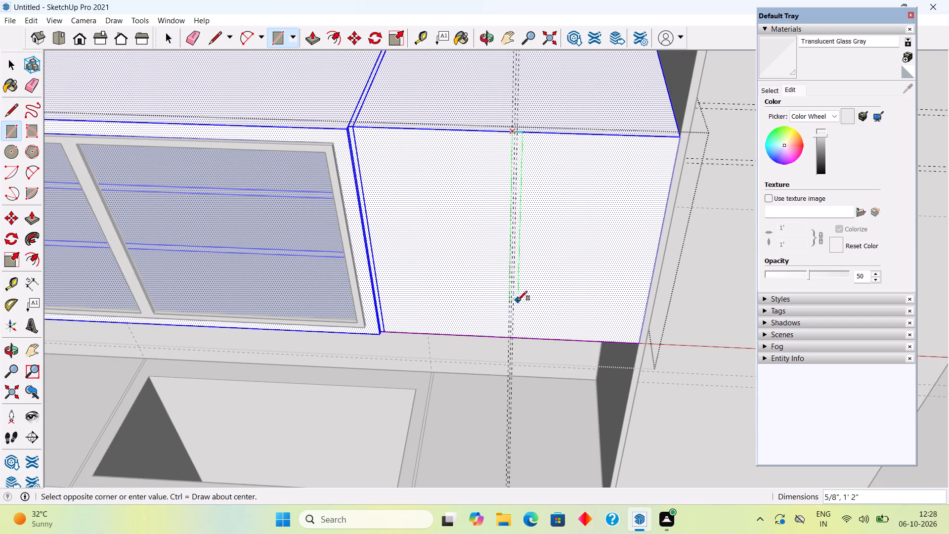
{"action": "scroll", "coordinate": [515, 341], "scroll_direction": "up", "scroll_amount": 6}
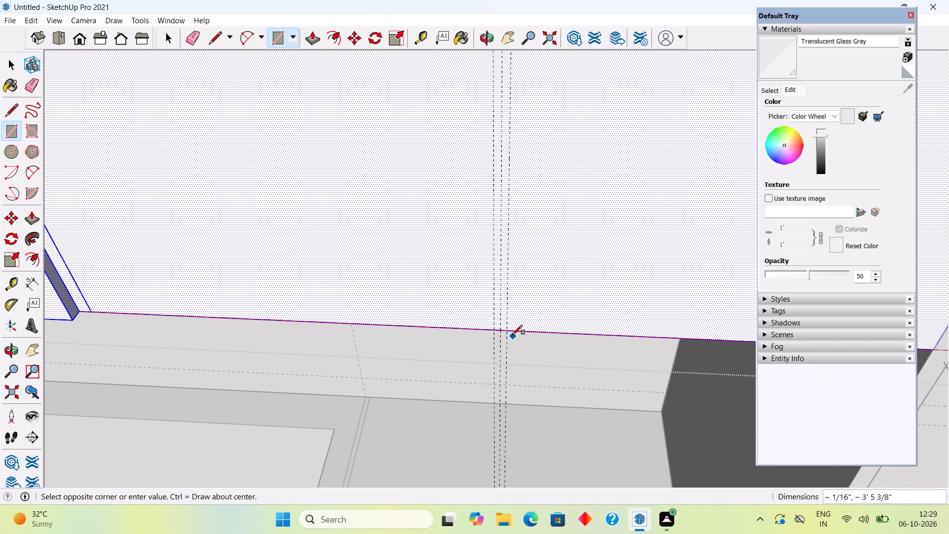
{"action": "left_click", "coordinate": [508, 330]}
{"action": "key", "text": "space"}
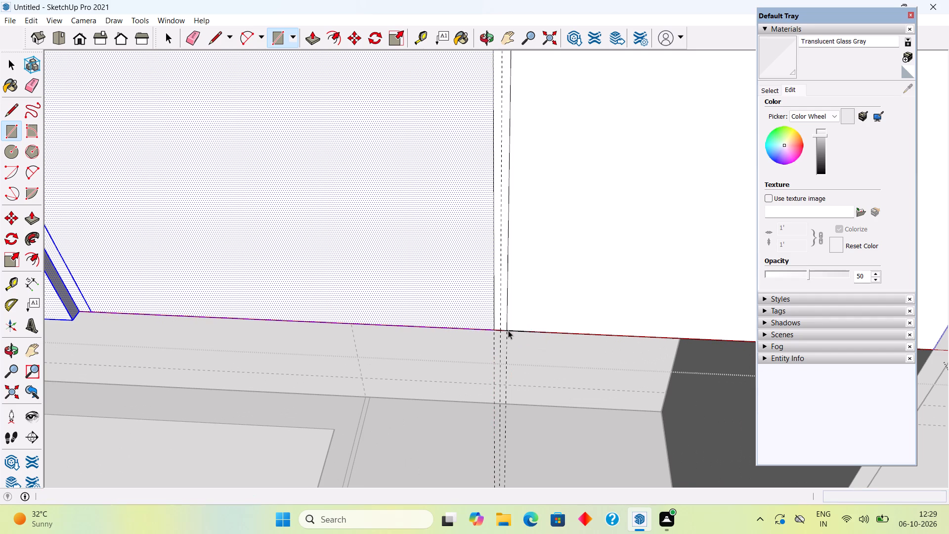
Push the narrow strip 0.3" into the wall cabinet front to form a groove, and close the wall cabinet group.
{"action": "type", "text": "p"}
{"action": "left_click", "coordinate": [504, 322]}
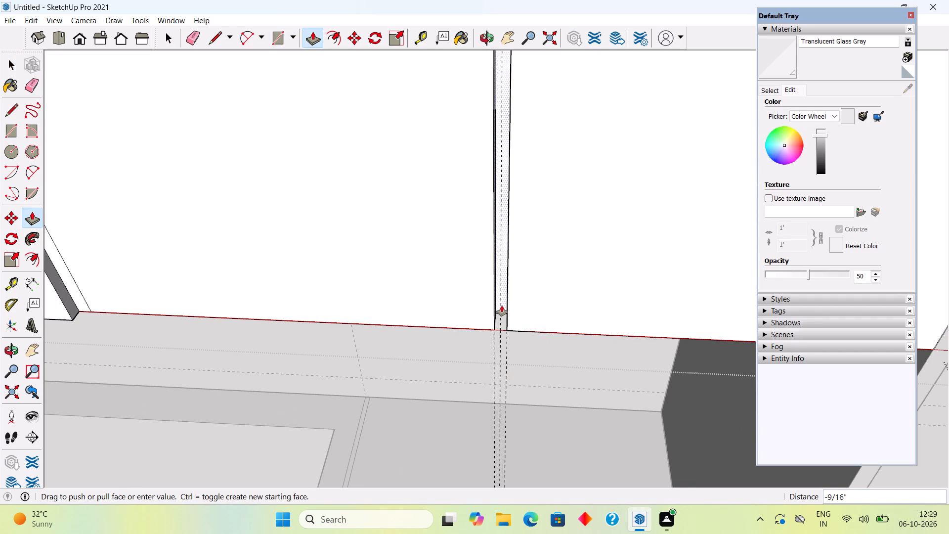
{"action": "type", "text": ".3\""}
{"action": "key", "text": "Return"}
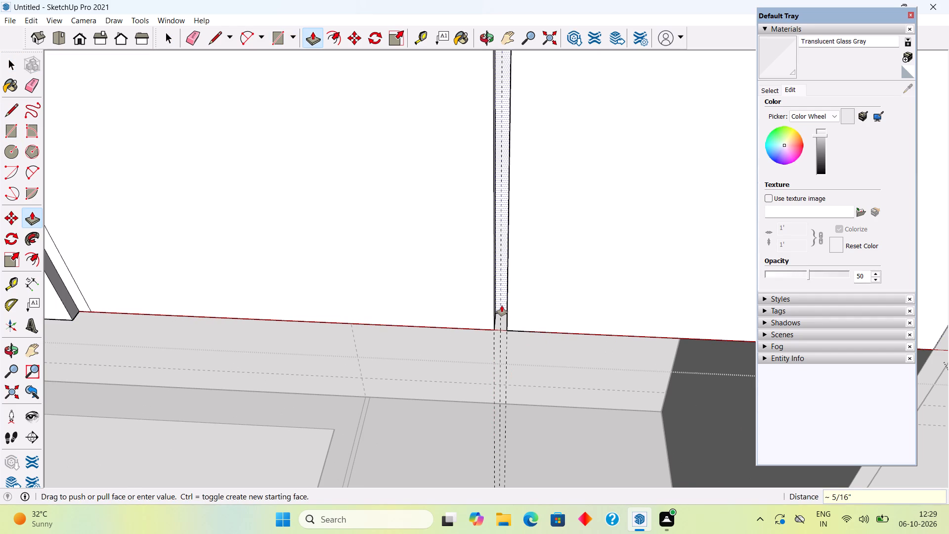
{"action": "key", "text": "space"}
{"action": "scroll", "coordinate": [502, 306], "scroll_direction": "down", "scroll_amount": 14}
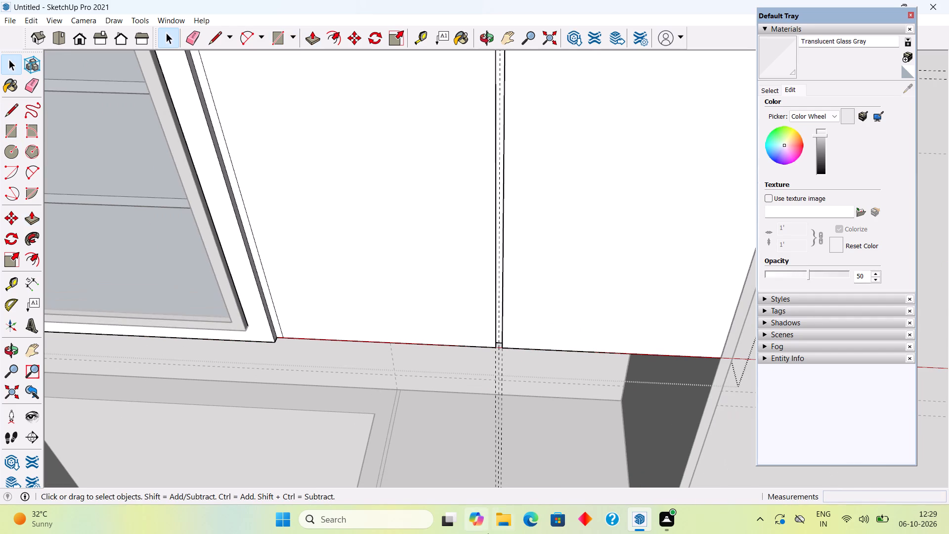
{"action": "scroll", "coordinate": [488, 533], "scroll_direction": "down", "scroll_amount": 1}
{"action": "scroll", "coordinate": [592, 309], "scroll_direction": "down", "scroll_amount": 5}
{"action": "scroll", "coordinate": [489, 352], "scroll_direction": "down", "scroll_amount": 9}
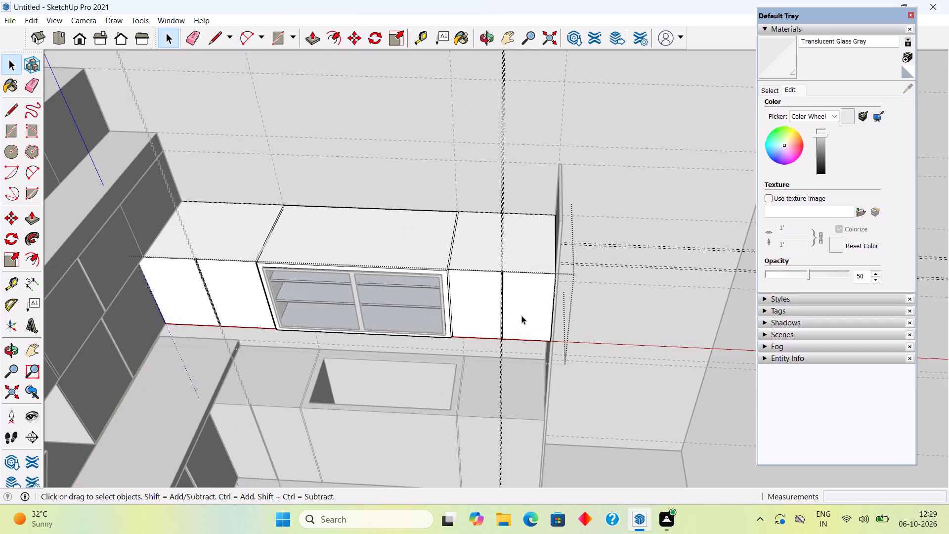
{"action": "scroll", "coordinate": [521, 315], "scroll_direction": "down", "scroll_amount": 4}
{"action": "middle_click_drag", "start_coordinate": [525, 313], "coordinate": [451, 320]}
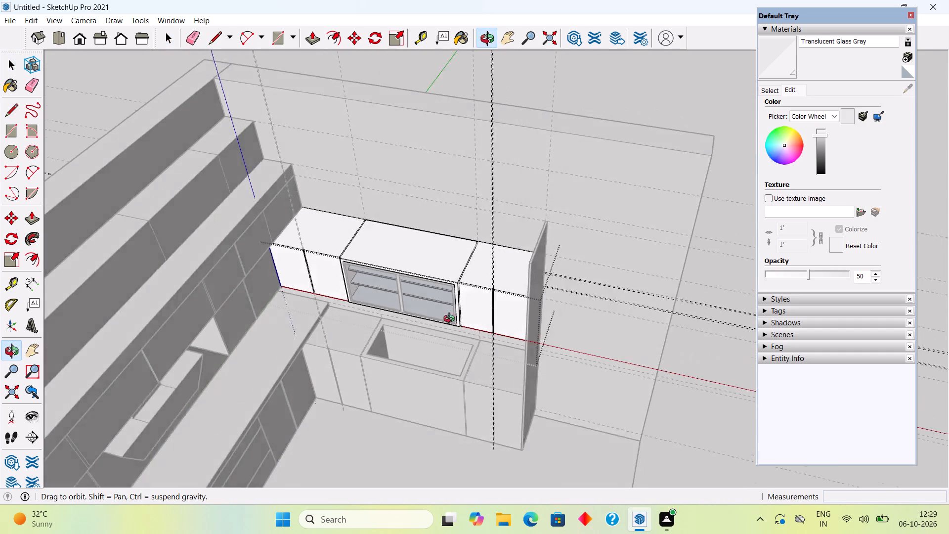
{"action": "middle_click_drag", "start_coordinate": [451, 320], "coordinate": [217, 396]}
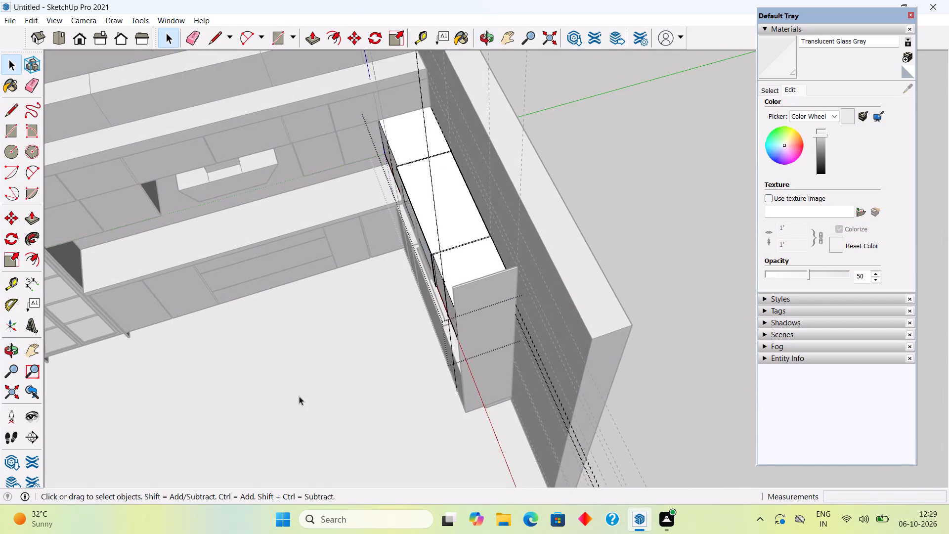
{"action": "left_click", "coordinate": [642, 224]}
Examine the new groove in the wall cabinet front beside the end panel from several angles.
{"action": "middle_click_drag", "start_coordinate": [876, 56], "coordinate": [948, 0]}
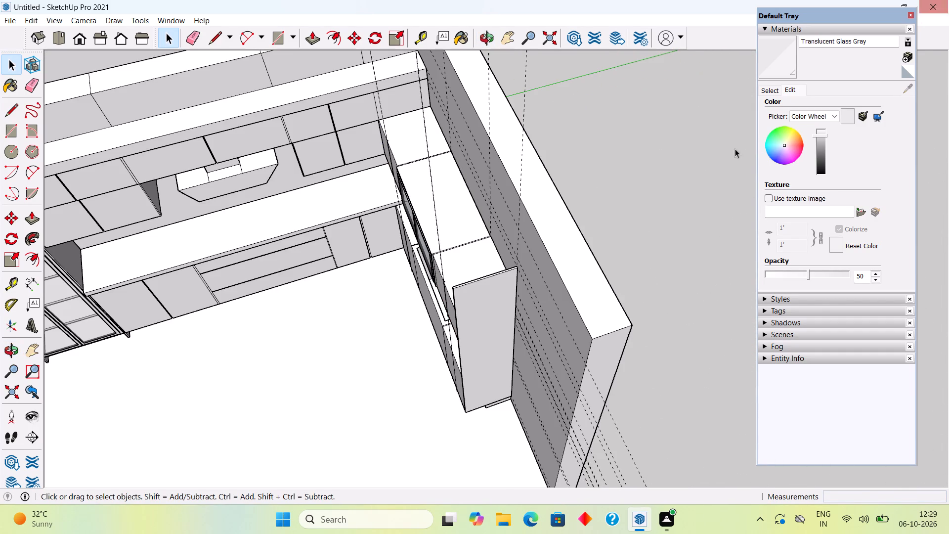
{"action": "middle_click_drag", "start_coordinate": [446, 326], "coordinate": [633, 214]}
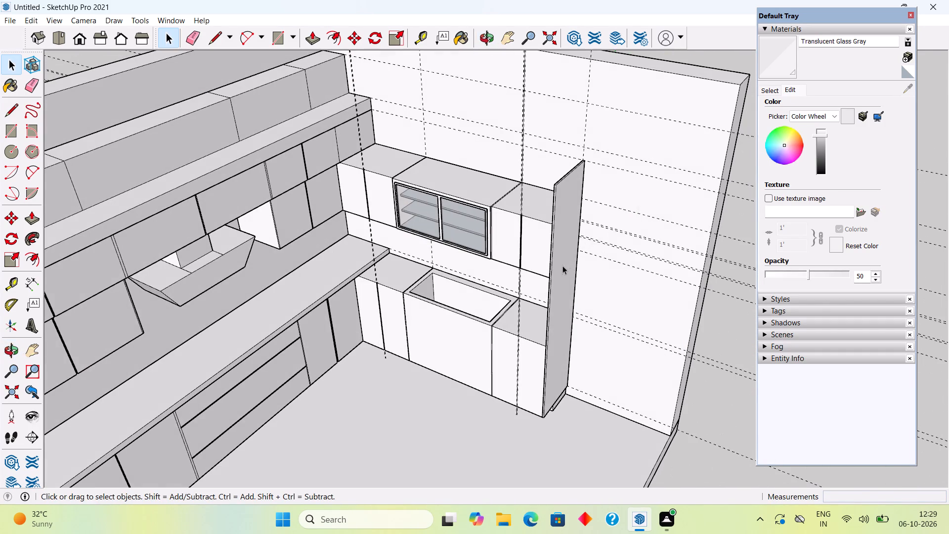
{"action": "scroll", "coordinate": [548, 273], "scroll_direction": "up", "scroll_amount": 5}
{"action": "scroll", "coordinate": [493, 267], "scroll_direction": "up", "scroll_amount": 6}
{"action": "scroll", "coordinate": [539, 172], "scroll_direction": "up", "scroll_amount": 3}
{"action": "middle_click_drag", "start_coordinate": [518, 248], "coordinate": [561, 296]}
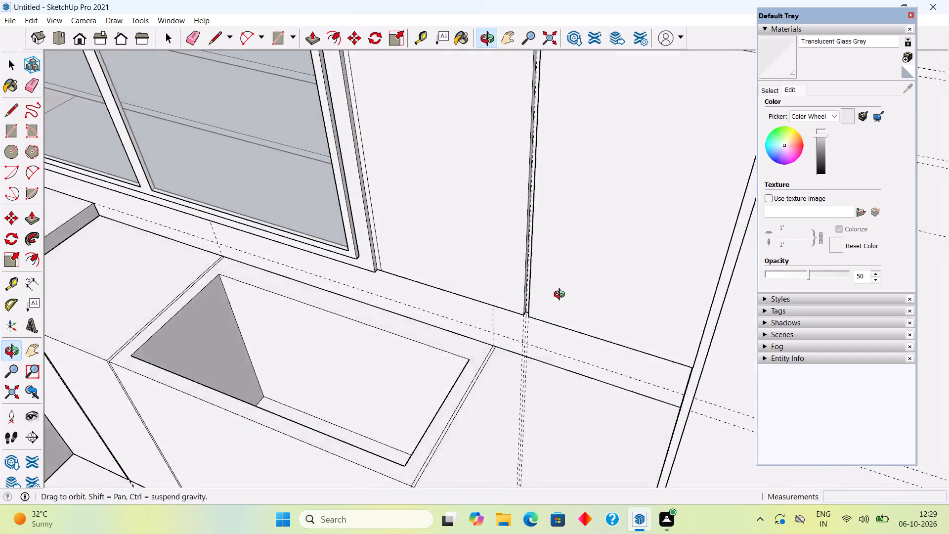
{"action": "middle_click_drag", "start_coordinate": [561, 296], "coordinate": [607, 261]}
{"action": "scroll", "coordinate": [592, 210], "scroll_direction": "down", "scroll_amount": 3}
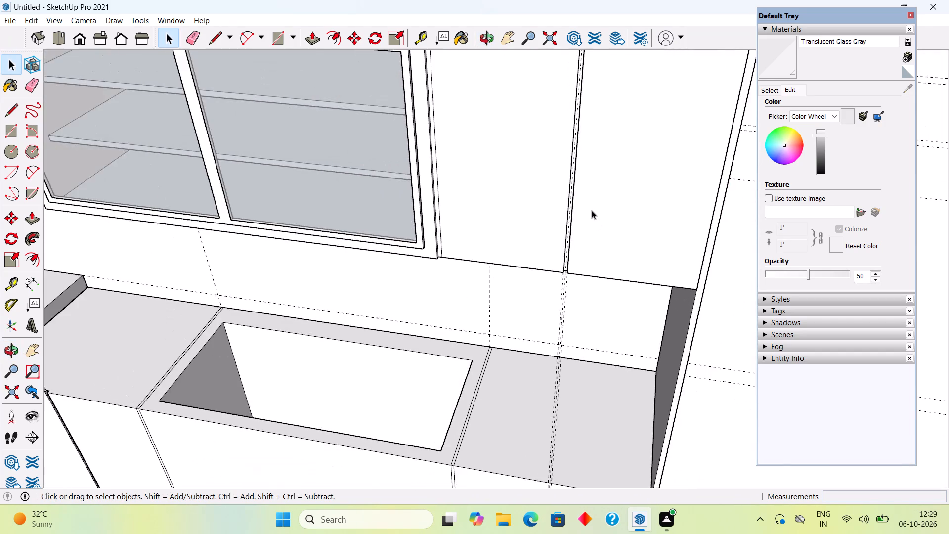
{"action": "scroll", "coordinate": [592, 209], "scroll_direction": "down", "scroll_amount": 13}
{"action": "scroll", "coordinate": [582, 292], "scroll_direction": "down", "scroll_amount": 3}
Open the base cabinet group and draw a 2' 7" by about 5/16" vertical strip between the guides on the front beside the end panel.
{"action": "scroll", "coordinate": [587, 362], "scroll_direction": "up", "scroll_amount": 9}
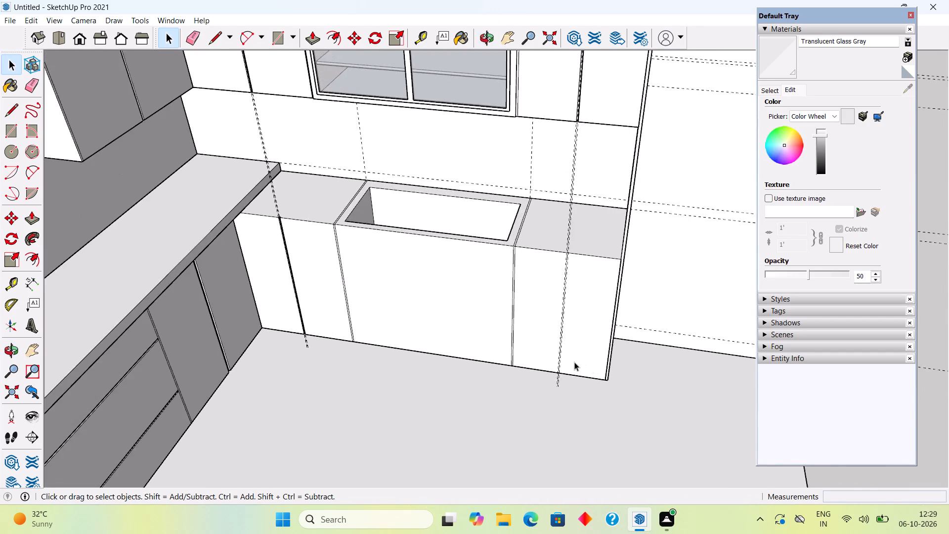
{"action": "scroll", "coordinate": [574, 362], "scroll_direction": "up", "scroll_amount": 7}
{"action": "middle_click_drag", "start_coordinate": [564, 392], "coordinate": [709, 520]}
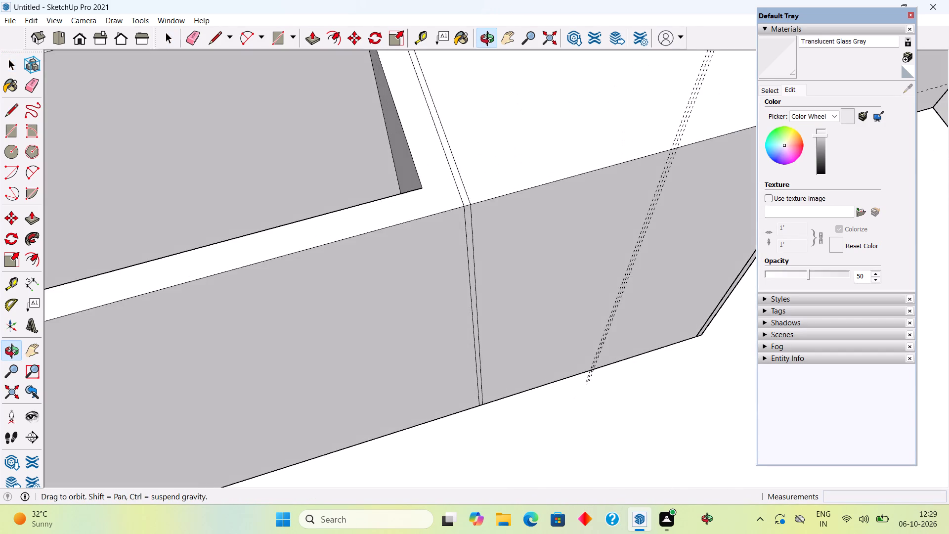
{"action": "middle_click_drag", "start_coordinate": [709, 520], "coordinate": [646, 454]}
{"action": "triple_click", "coordinate": [367, 268]}
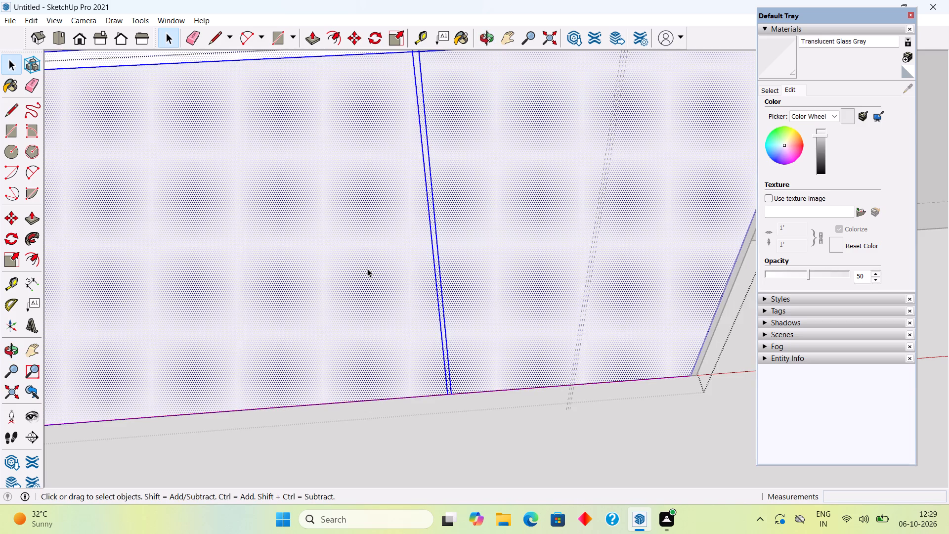
{"action": "key", "text": "r"}
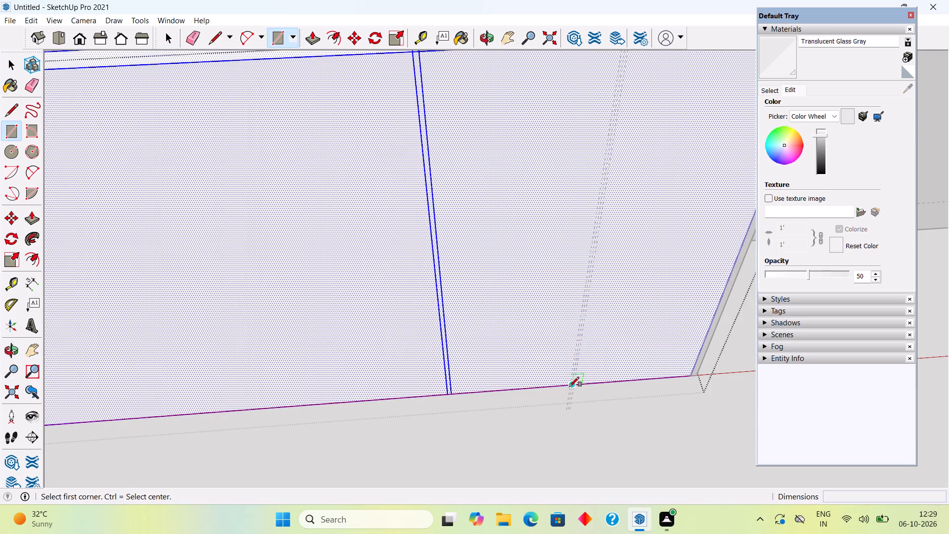
{"action": "scroll", "coordinate": [569, 386], "scroll_direction": "up", "scroll_amount": 13}
{"action": "left_click", "coordinate": [571, 380]}
{"action": "scroll", "coordinate": [611, 335], "scroll_direction": "down", "scroll_amount": 2}
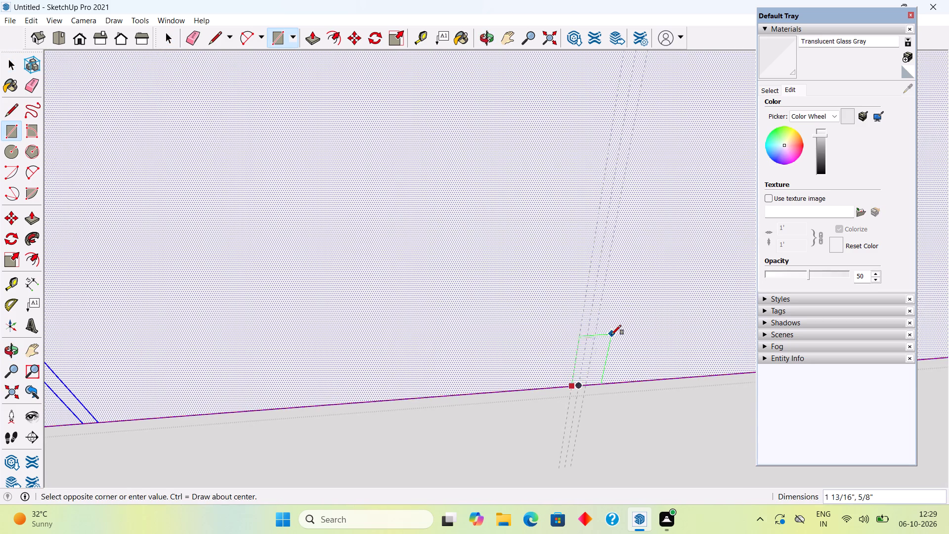
{"action": "scroll", "coordinate": [611, 335], "scroll_direction": "down", "scroll_amount": 20}
{"action": "scroll", "coordinate": [611, 335], "scroll_direction": "down", "scroll_amount": 3}
{"action": "scroll", "coordinate": [619, 243], "scroll_direction": "up", "scroll_amount": 8}
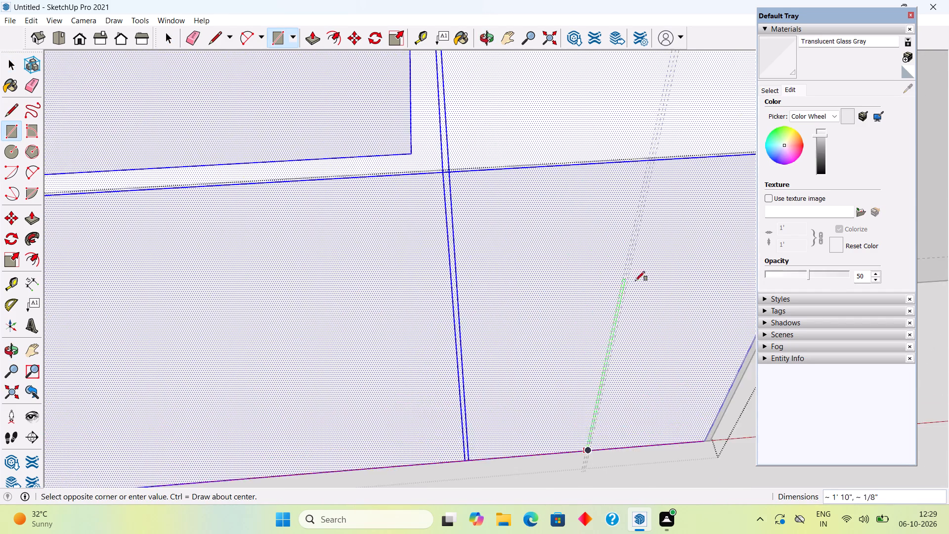
{"action": "scroll", "coordinate": [635, 281], "scroll_direction": "up", "scroll_amount": 5}
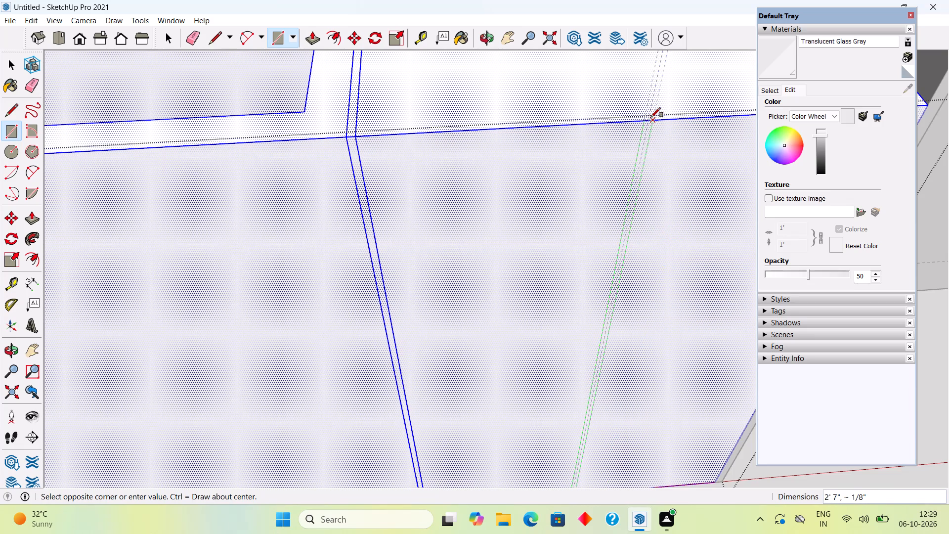
{"action": "left_click", "coordinate": [654, 123]}
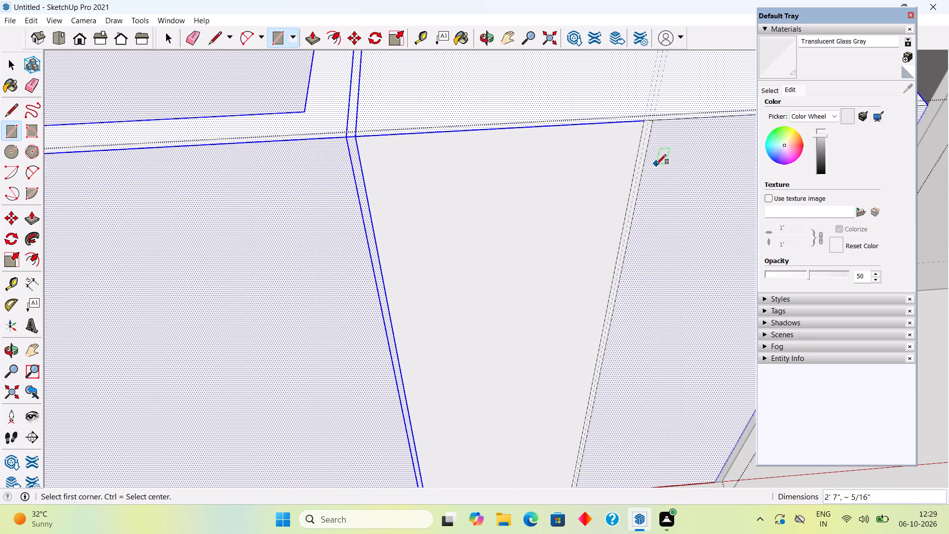
Push the narrow strip 0.3" into the base cabinet front beside the end panel to form a groove, and close the group.
{"action": "key", "text": "space"}
{"action": "left_click", "coordinate": [639, 176]}
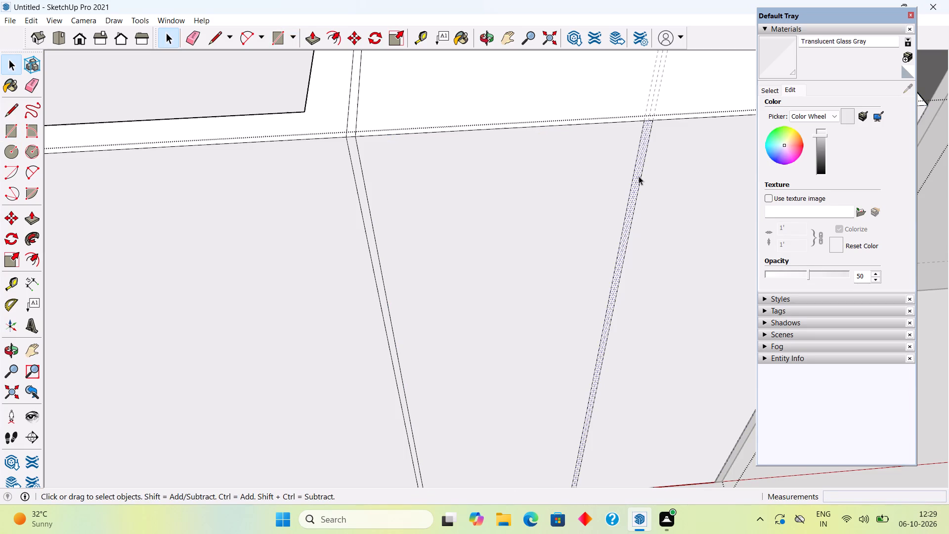
{"action": "key", "text": "p"}
{"action": "left_click", "coordinate": [639, 176]}
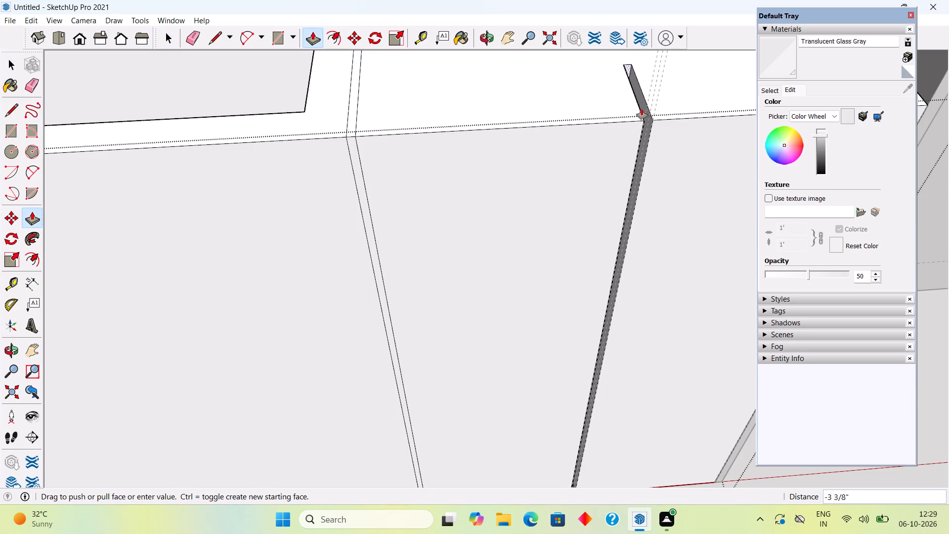
{"action": "type", "text": ".3\""}
{"action": "key", "text": "Return"}
{"action": "key", "text": "b"}
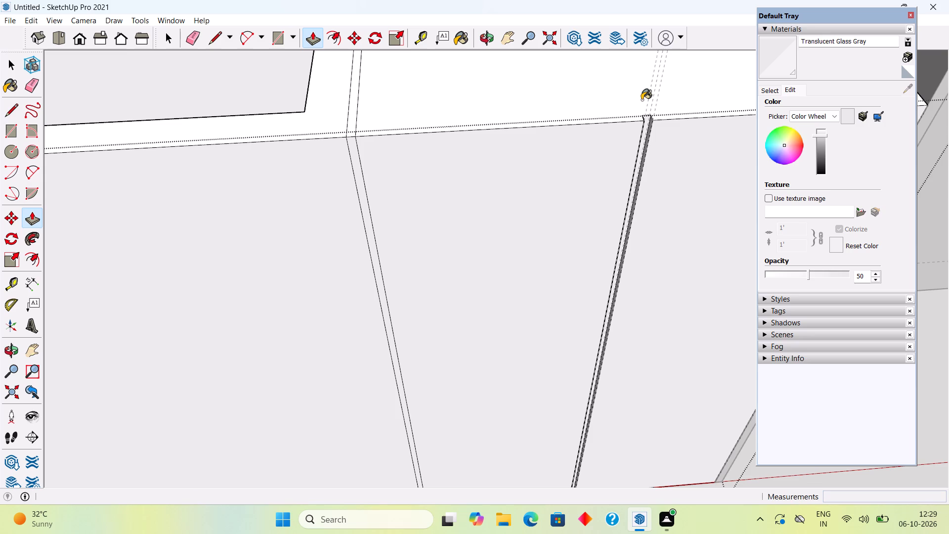
{"action": "scroll", "coordinate": [642, 100], "scroll_direction": "down", "scroll_amount": 17}
{"action": "key", "text": "space"}
{"action": "scroll", "coordinate": [609, 153], "scroll_direction": "down", "scroll_amount": 6}
{"action": "scroll", "coordinate": [605, 160], "scroll_direction": "up", "scroll_amount": 1}
{"action": "scroll", "coordinate": [604, 160], "scroll_direction": "down", "scroll_amount": 9}
{"action": "middle_click_drag", "start_coordinate": [557, 187], "coordinate": [493, 190]}
{"action": "left_click", "coordinate": [297, 239]}
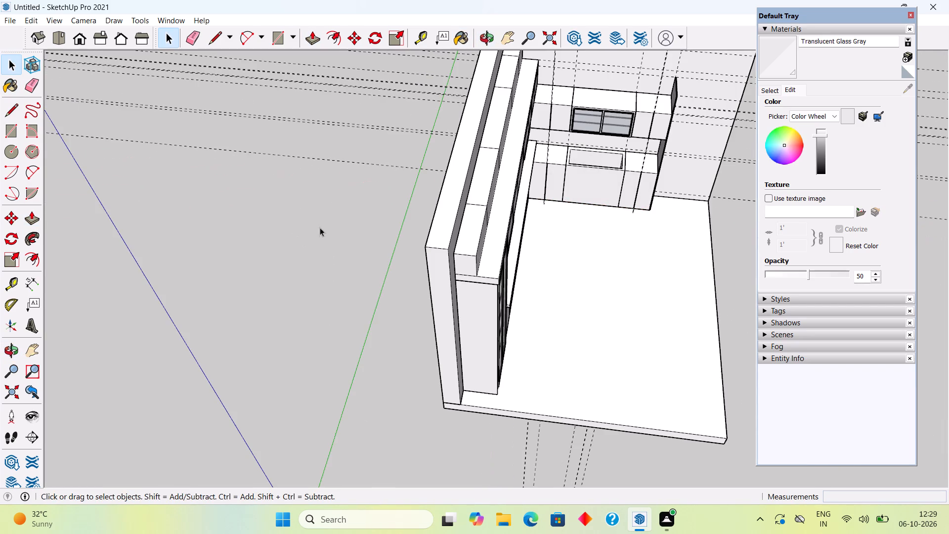
Examine the whole kitchen from several angles to check the door divisions on both cabinet runs.
{"action": "middle_click_drag", "start_coordinate": [492, 278], "coordinate": [444, 143]}
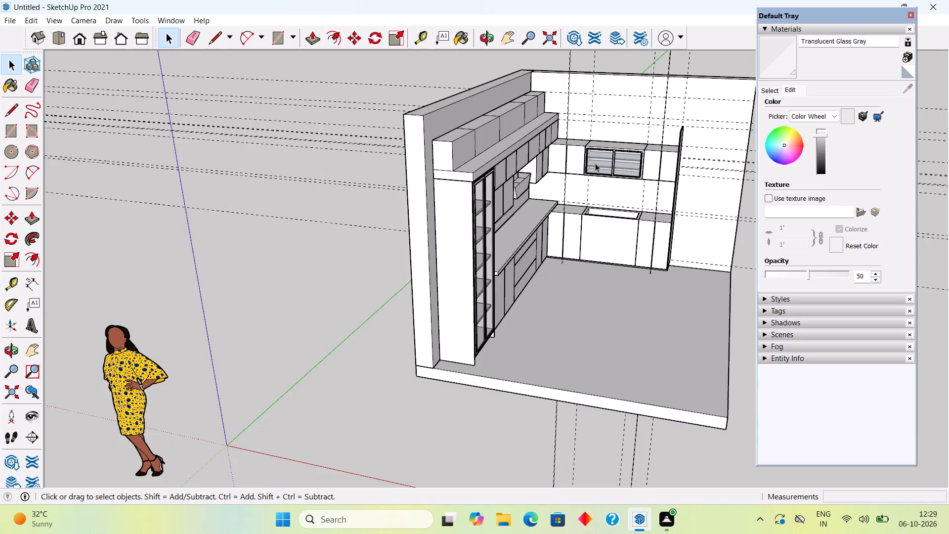
{"action": "scroll", "coordinate": [595, 163], "scroll_direction": "up", "scroll_amount": 6}
{"action": "middle_click_drag", "start_coordinate": [578, 150], "coordinate": [534, 89]}
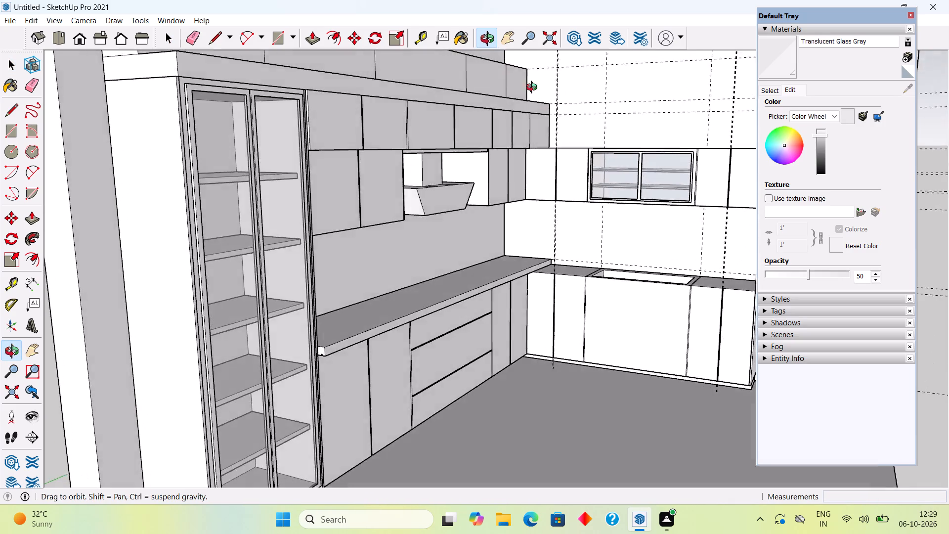
{"action": "middle_click_drag", "start_coordinate": [534, 89], "coordinate": [483, 198]}
{"action": "scroll", "coordinate": [453, 130], "scroll_direction": "down", "scroll_amount": 3}
{"action": "scroll", "coordinate": [564, 262], "scroll_direction": "down", "scroll_amount": 4}
{"action": "middle_click_drag", "start_coordinate": [627, 276], "coordinate": [628, 266]}
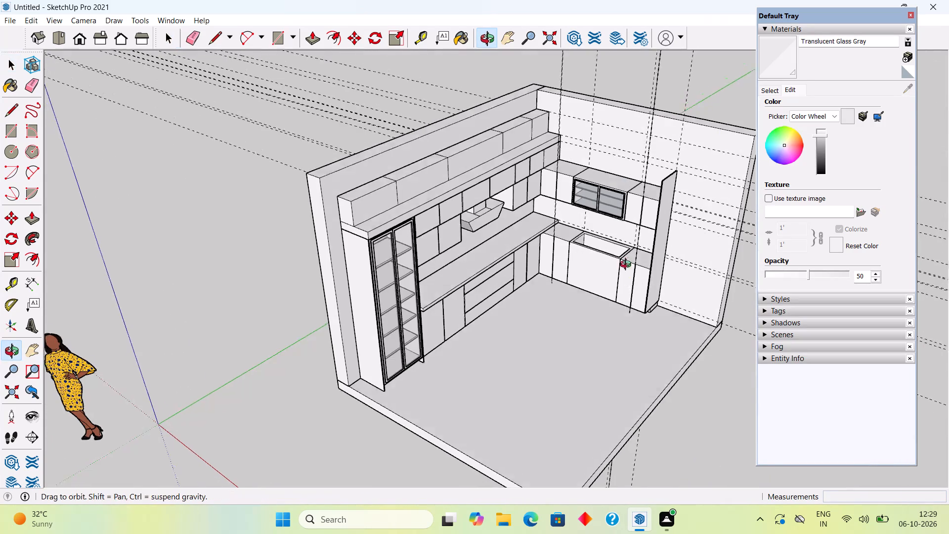
{"action": "middle_click_drag", "start_coordinate": [628, 266], "coordinate": [681, 196]}
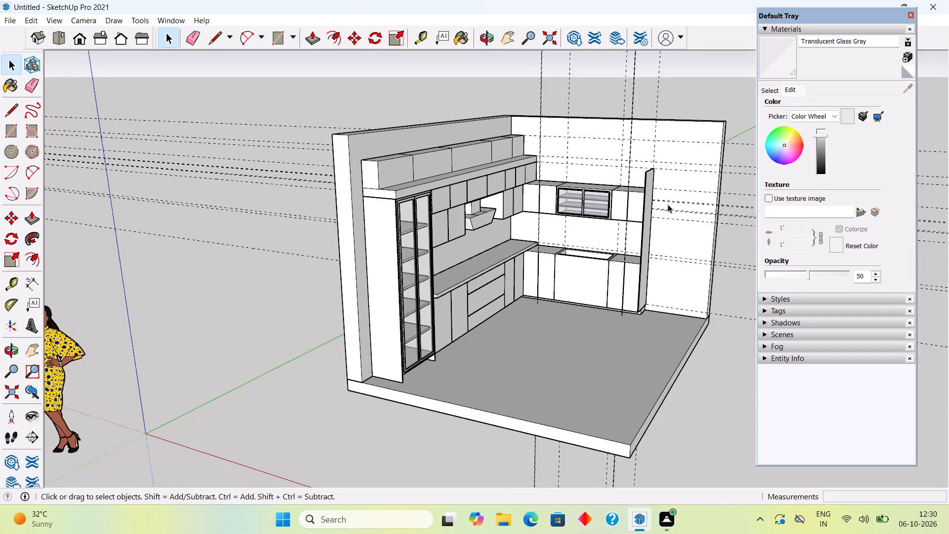
Examine the corner where the two wall cabinet runs meet, including the upper row, from above and below.
{"action": "scroll", "coordinate": [807, 7], "scroll_direction": "up", "scroll_amount": 4}
{"action": "scroll", "coordinate": [618, 188], "scroll_direction": "up", "scroll_amount": 5}
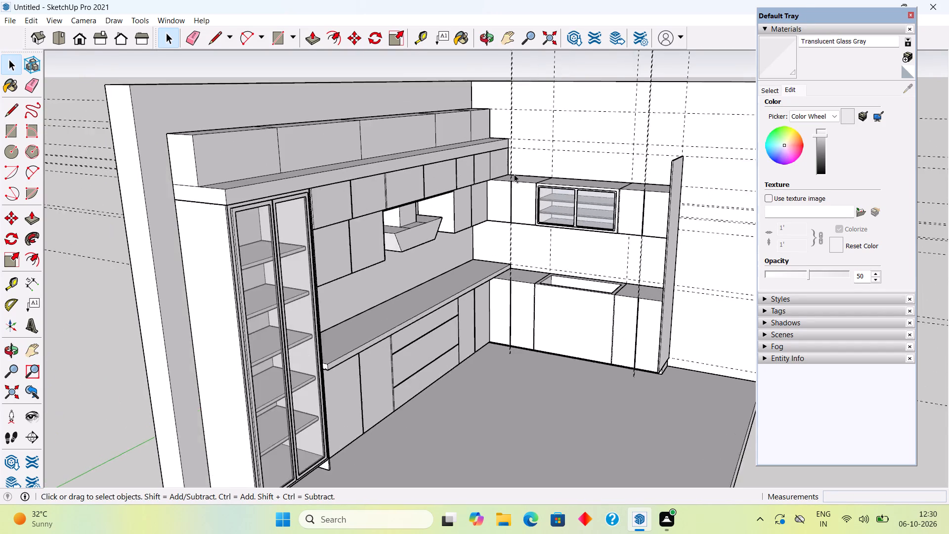
{"action": "scroll", "coordinate": [514, 174], "scroll_direction": "up", "scroll_amount": 10}
{"action": "middle_click_drag", "start_coordinate": [513, 138], "coordinate": [407, 162]}
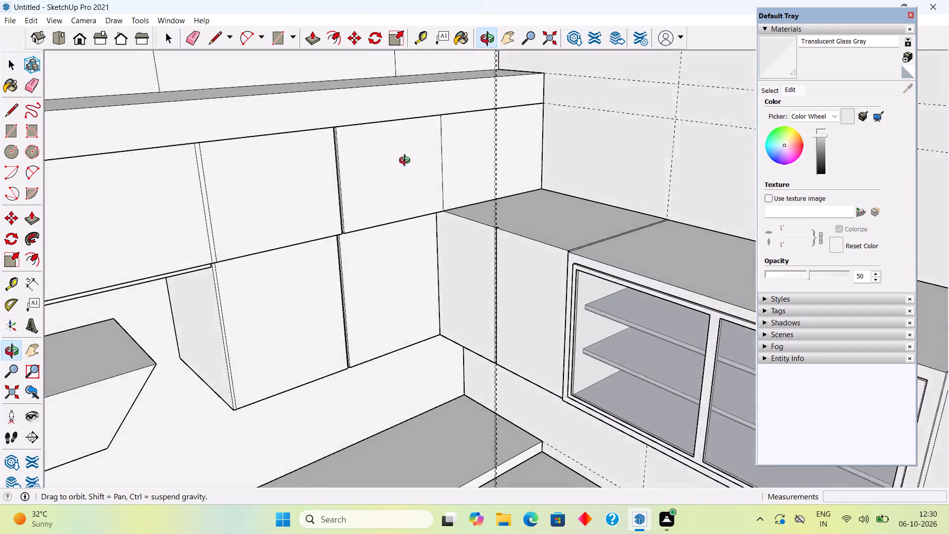
{"action": "middle_click_drag", "start_coordinate": [407, 162], "coordinate": [471, 85]}
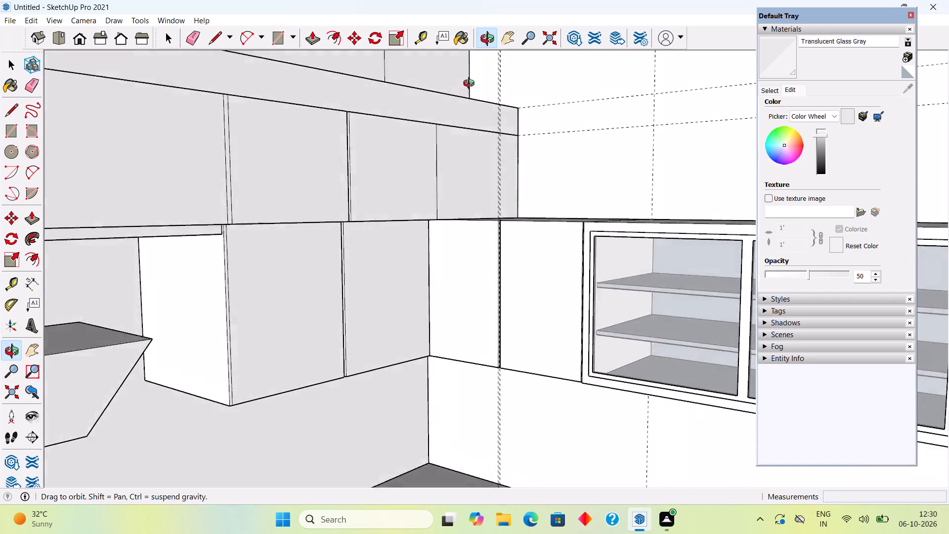
{"action": "middle_click_drag", "start_coordinate": [471, 85], "coordinate": [413, 150]}
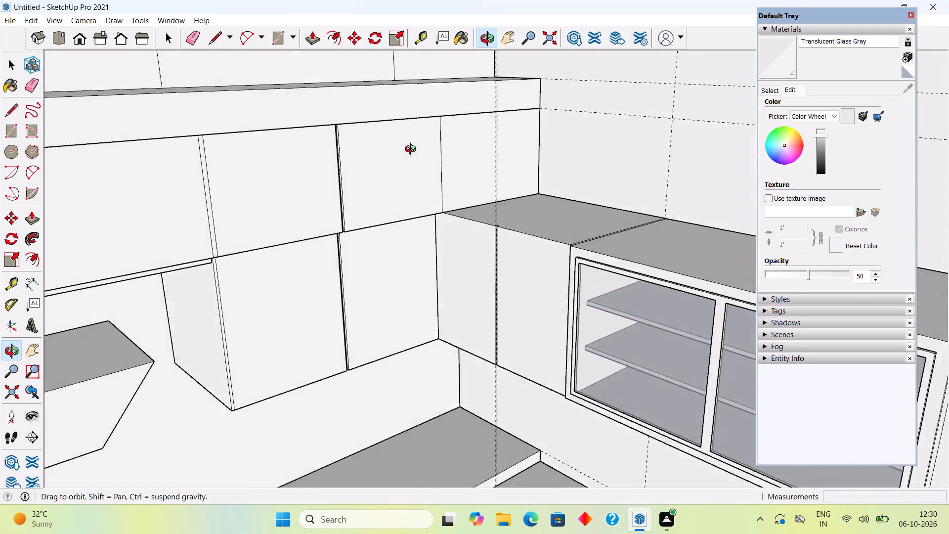
{"action": "middle_click_drag", "start_coordinate": [413, 150], "coordinate": [370, 31]}
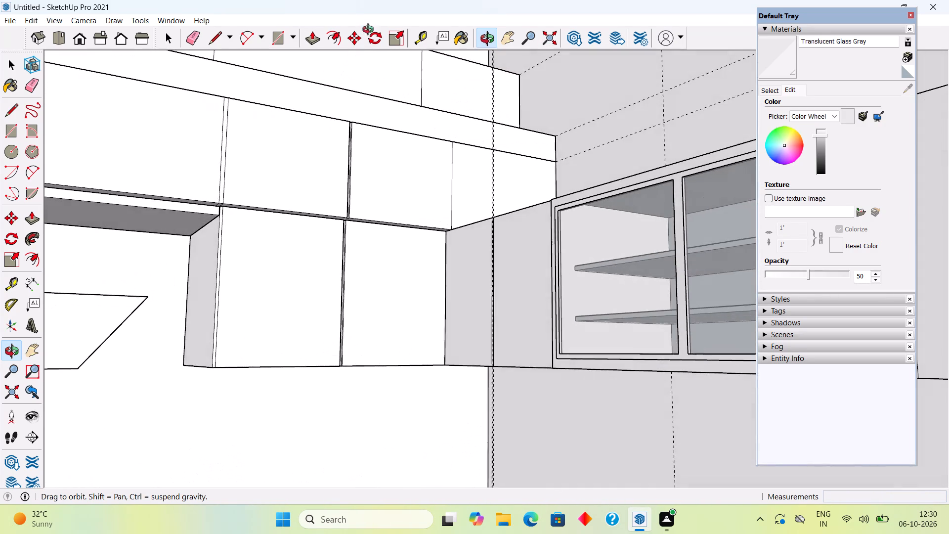
{"action": "middle_click_drag", "start_coordinate": [370, 31], "coordinate": [371, 30]}
{"action": "scroll", "coordinate": [464, 263], "scroll_direction": "up", "scroll_amount": 9}
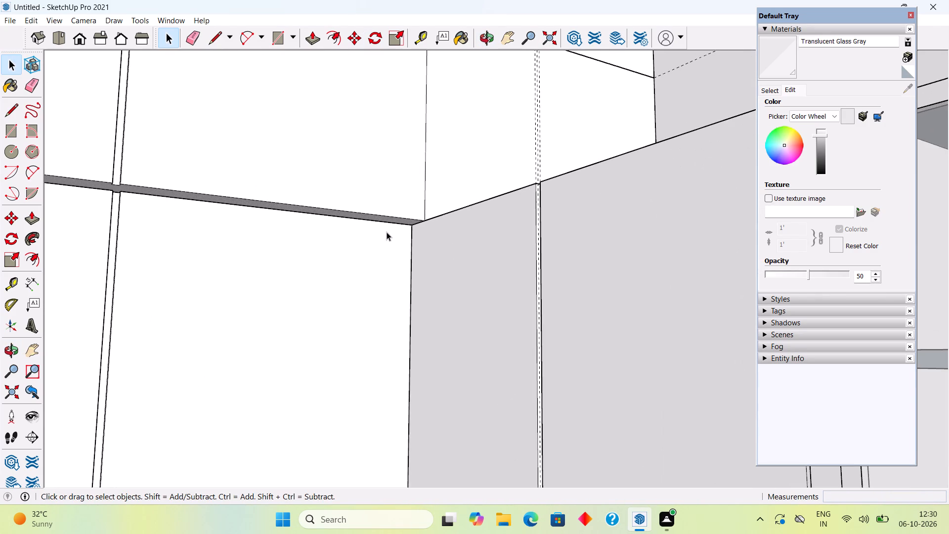
{"action": "middle_click_drag", "start_coordinate": [387, 232], "coordinate": [445, 296]}
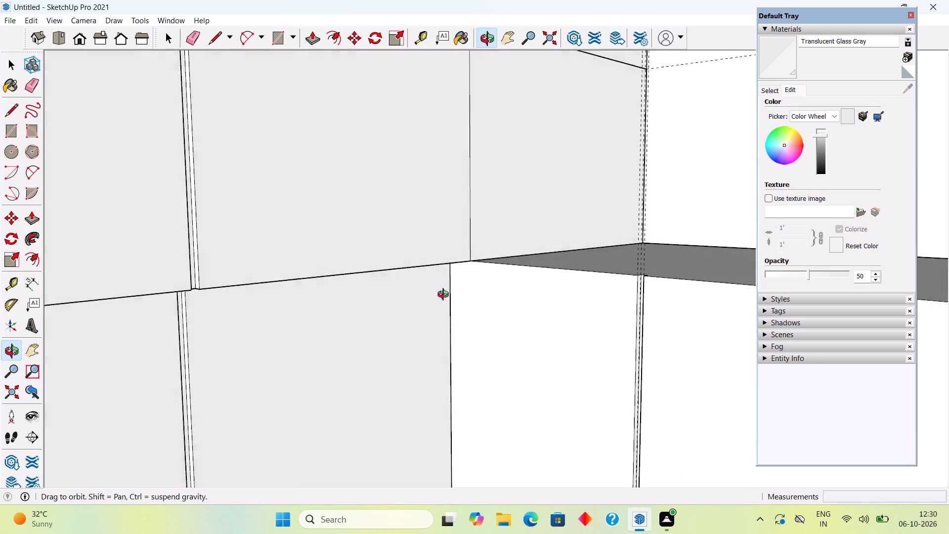
{"action": "middle_click_drag", "start_coordinate": [445, 296], "coordinate": [271, 328]}
{"action": "scroll", "coordinate": [271, 328], "scroll_direction": "down", "scroll_amount": 3}
{"action": "scroll", "coordinate": [302, 265], "scroll_direction": "down", "scroll_amount": 4}
{"action": "middle_click_drag", "start_coordinate": [303, 237], "coordinate": [343, 234]}
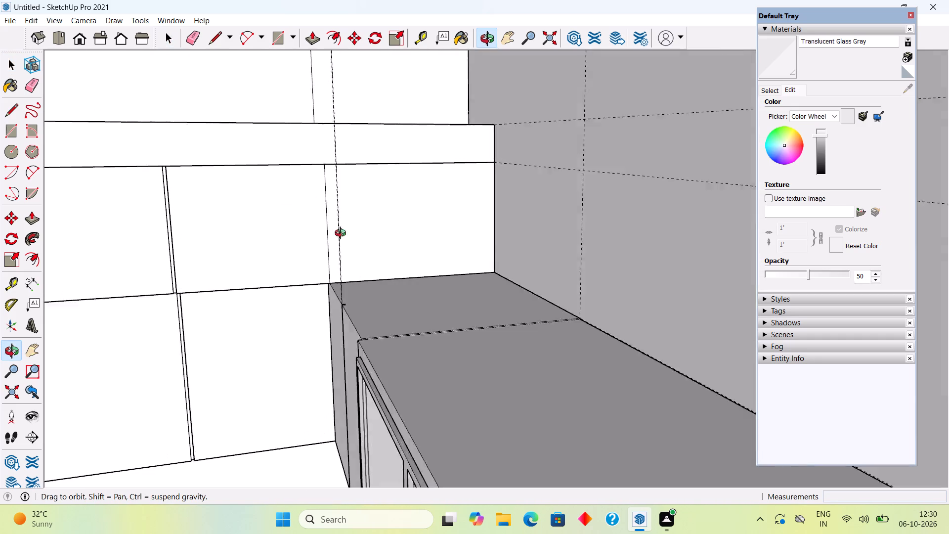
{"action": "middle_click_drag", "start_coordinate": [343, 234], "coordinate": [324, 252]}
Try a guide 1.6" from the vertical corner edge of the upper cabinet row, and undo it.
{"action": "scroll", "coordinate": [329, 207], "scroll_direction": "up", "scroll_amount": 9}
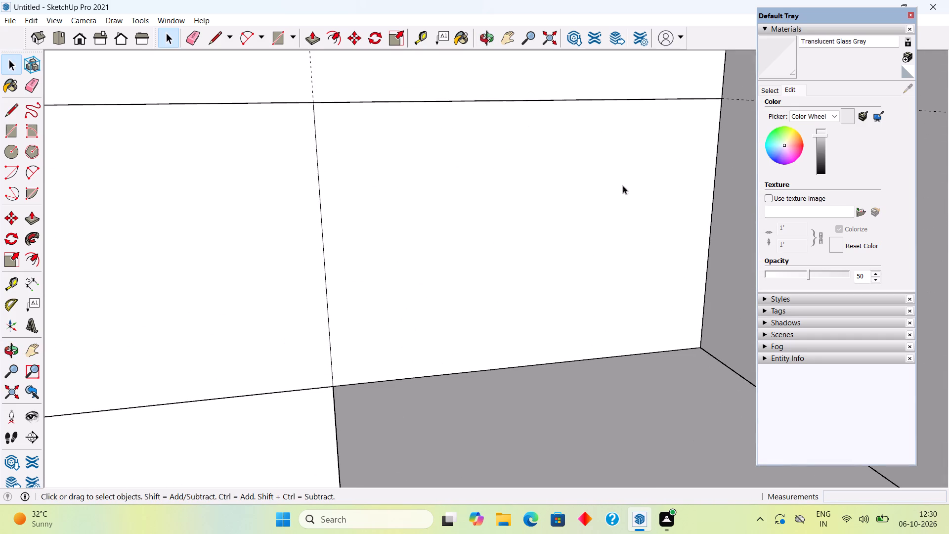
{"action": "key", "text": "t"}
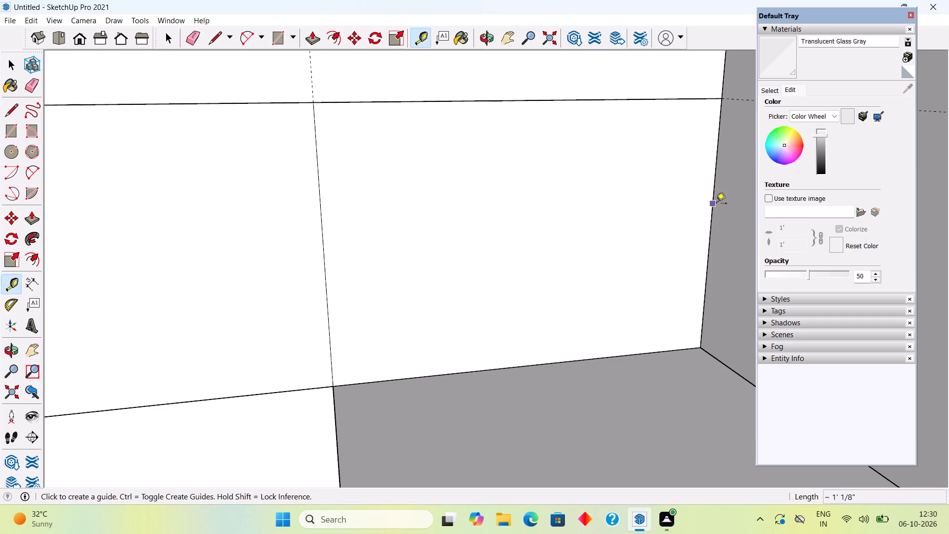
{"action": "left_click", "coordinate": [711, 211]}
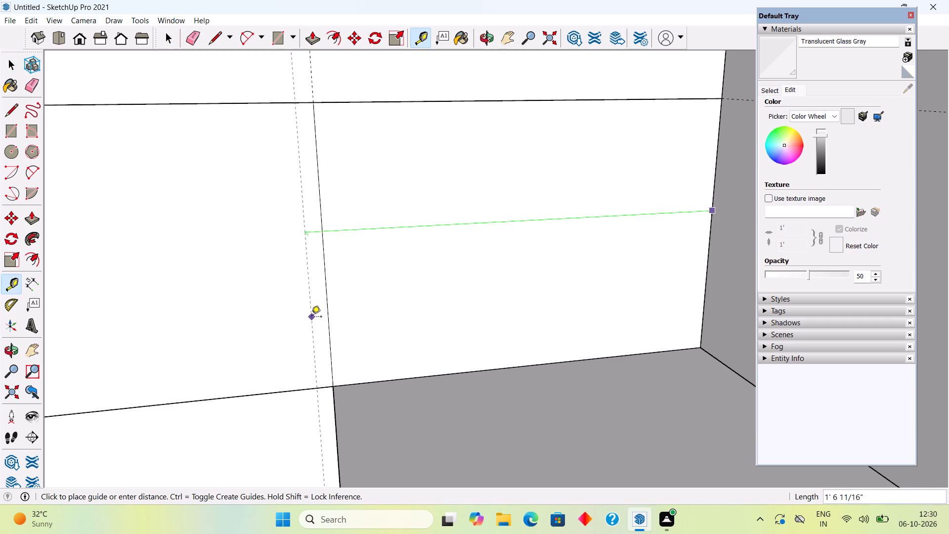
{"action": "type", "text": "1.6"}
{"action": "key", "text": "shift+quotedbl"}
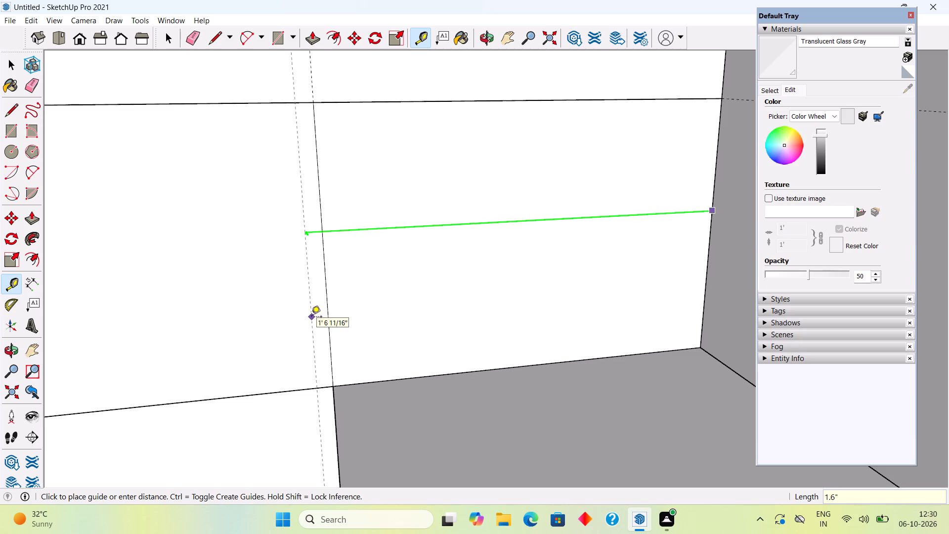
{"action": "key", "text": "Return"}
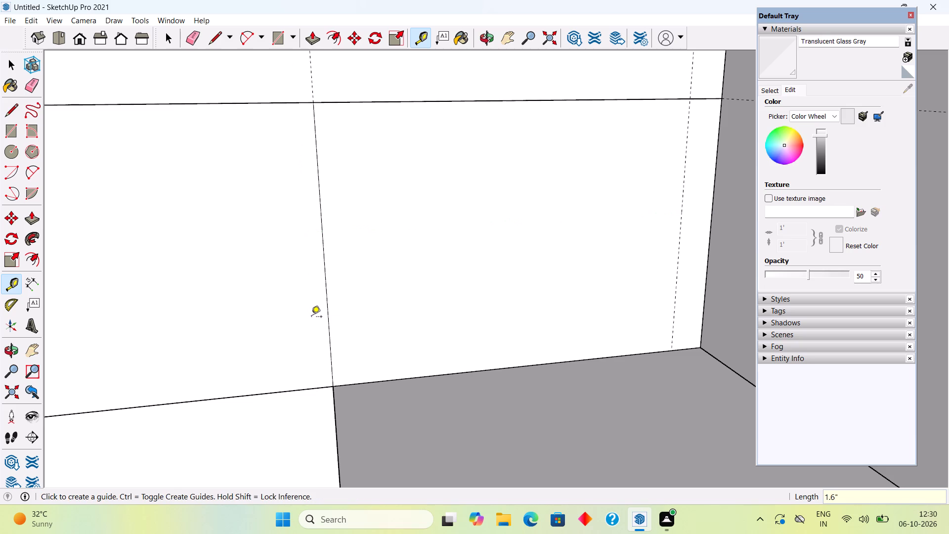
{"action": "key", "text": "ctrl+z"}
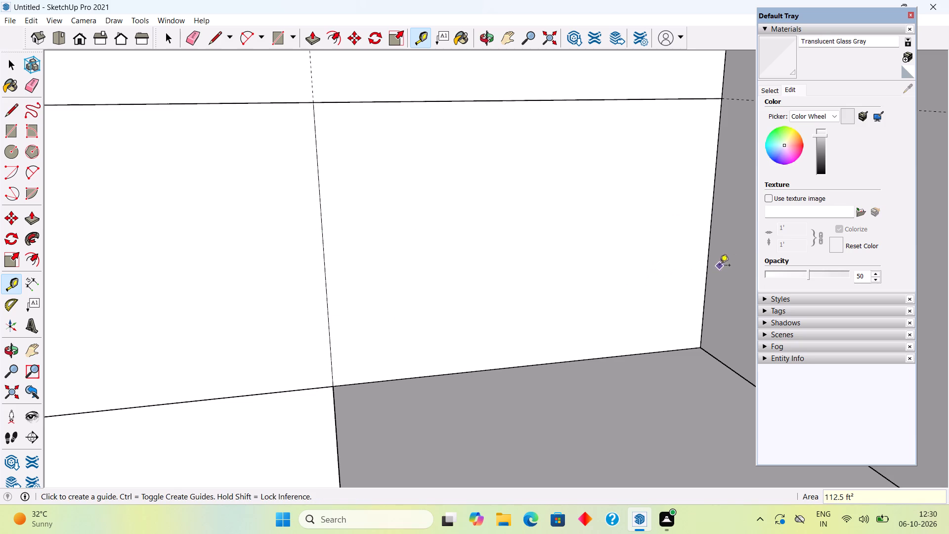
Place a vertical guide 1.6' from the wall corner edge on the front of the upper cabinet row.
{"action": "left_click", "coordinate": [705, 273]}
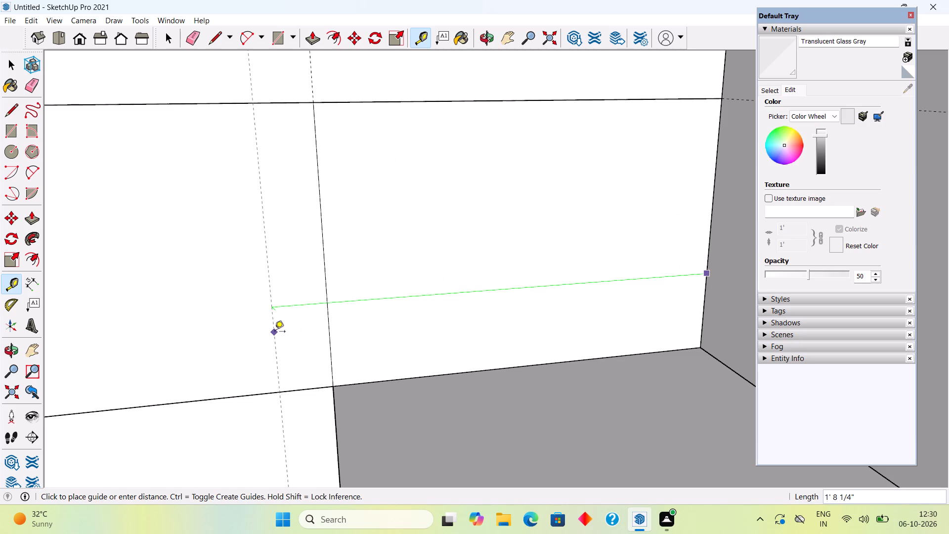
{"action": "type", "text": "1.6"}
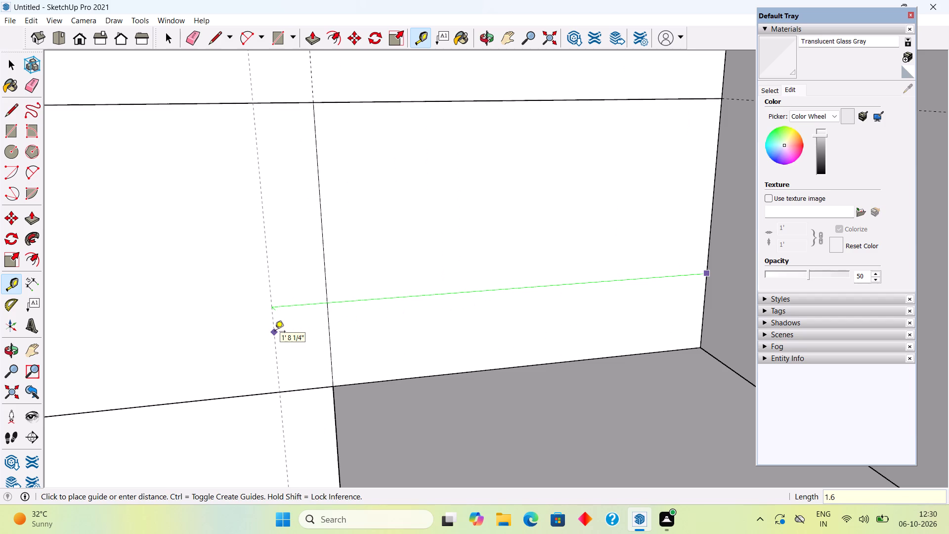
{"action": "key", "text": "apostrophe"}
{"action": "key", "text": "Return"}
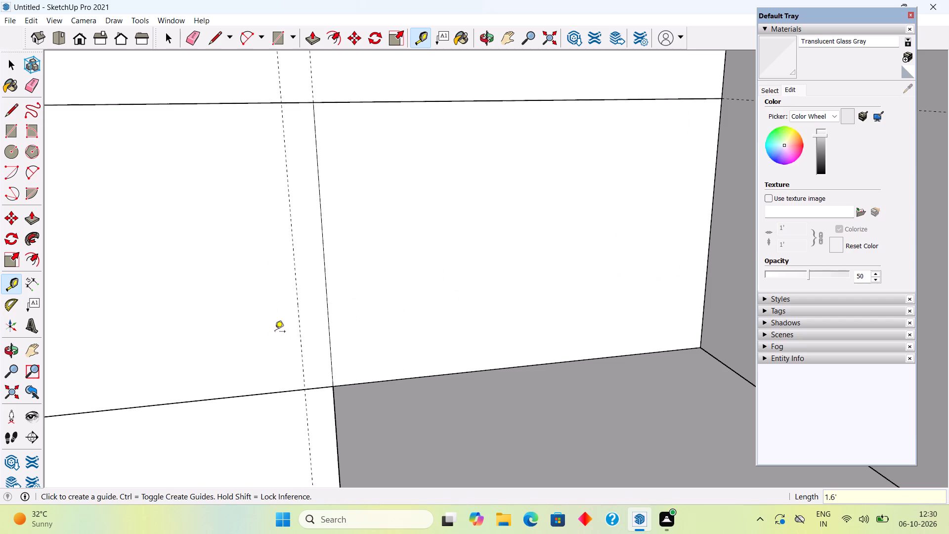
Draw a rectangle on the upper cabinet row's front, from the guide to the wall corner, down to the adjoining cabinet tops.
{"action": "scroll", "coordinate": [331, 312], "scroll_direction": "down", "scroll_amount": 14}
{"action": "middle_click_drag", "start_coordinate": [251, 395], "coordinate": [390, 241]}
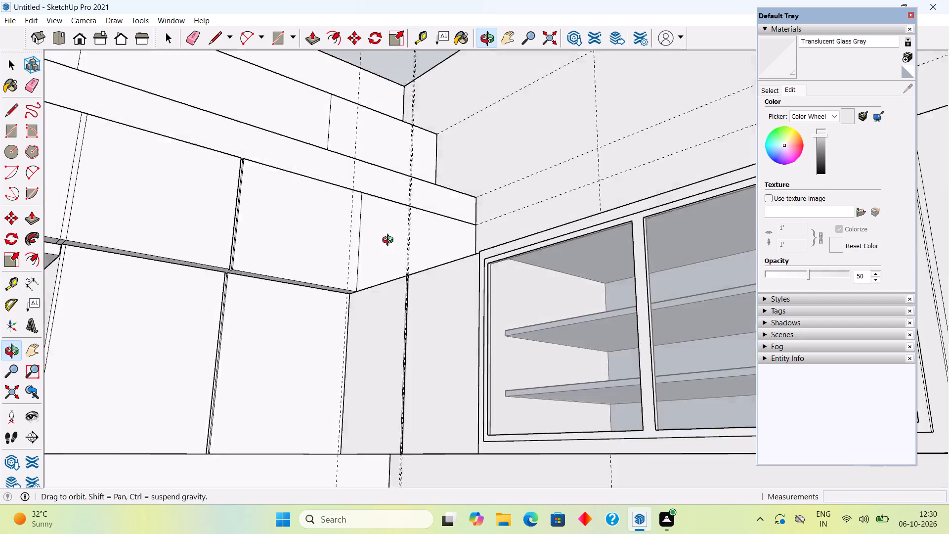
{"action": "middle_click_drag", "start_coordinate": [390, 241], "coordinate": [345, 376]}
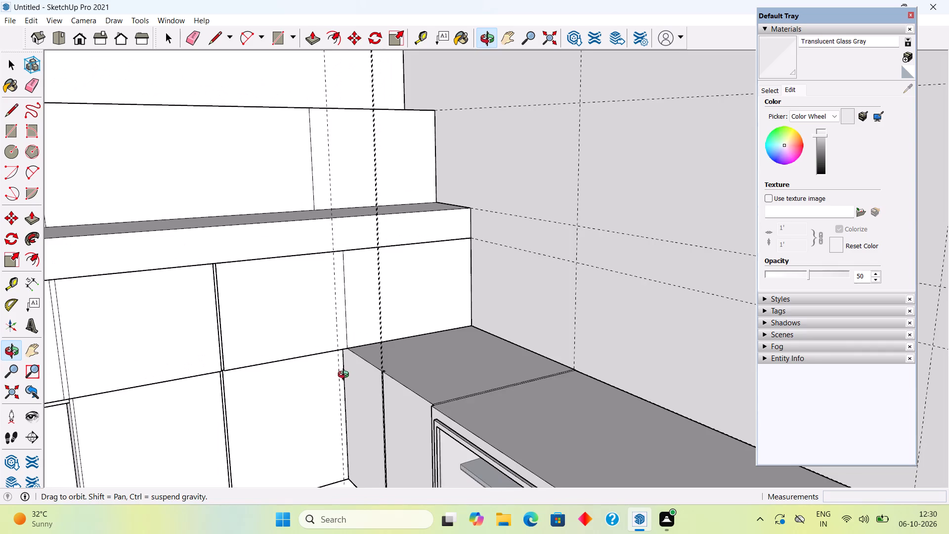
{"action": "middle_click_drag", "start_coordinate": [345, 376], "coordinate": [338, 375]}
{"action": "key", "text": "space"}
{"action": "key", "text": "r"}
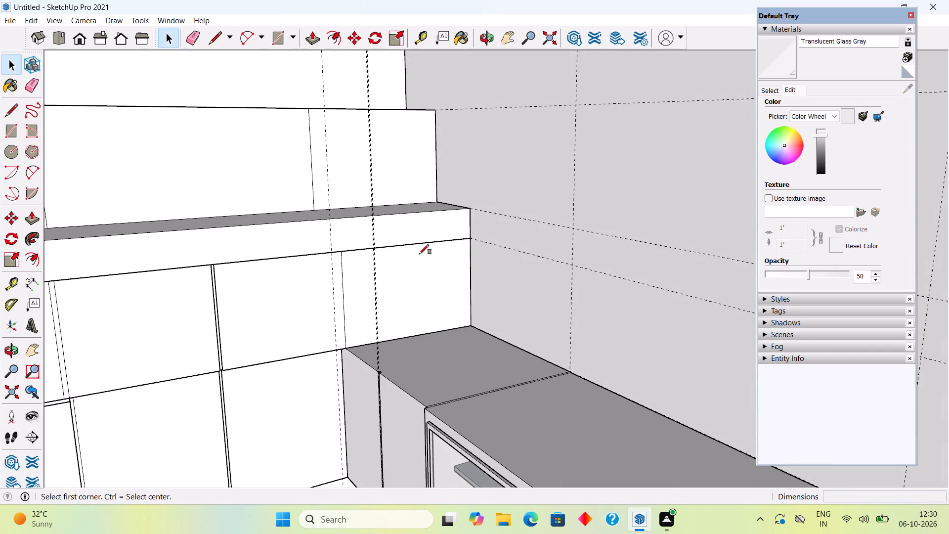
{"action": "left_click", "coordinate": [331, 254]}
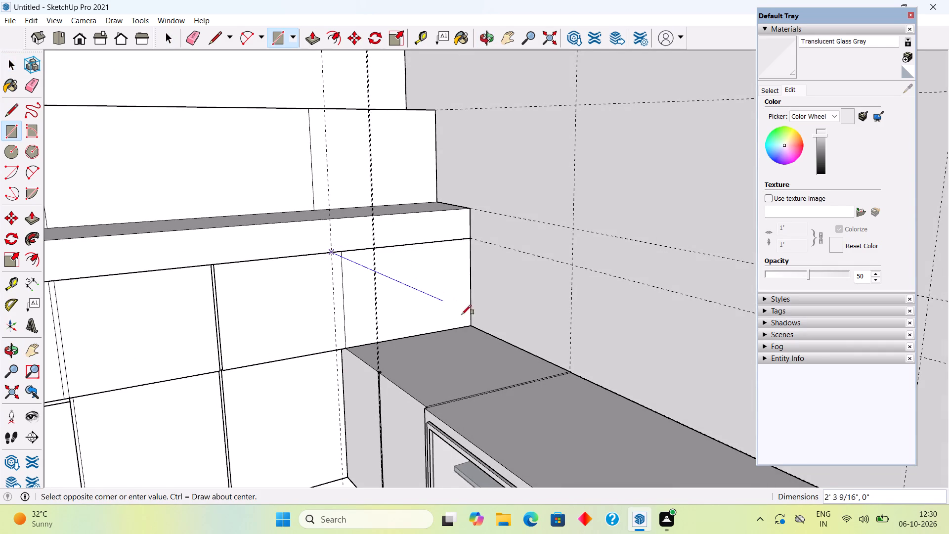
{"action": "left_click", "coordinate": [471, 321]}
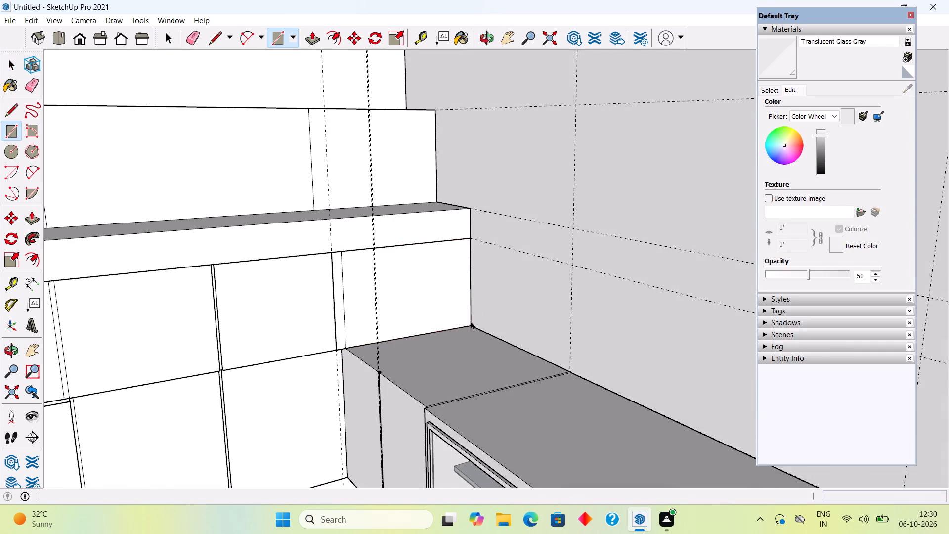
Pull the rectangle out 1' 9 1/2" along the adjoining wall, above its wall cabinets, to start a box.
{"action": "key", "text": "space"}
{"action": "left_click", "coordinate": [450, 307]}
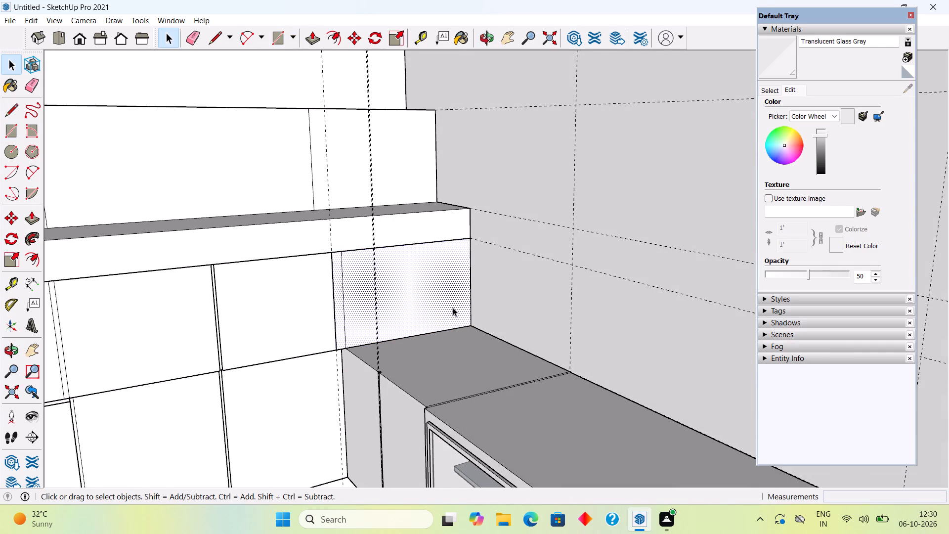
{"action": "key", "text": "p"}
{"action": "left_click", "coordinate": [453, 308]}
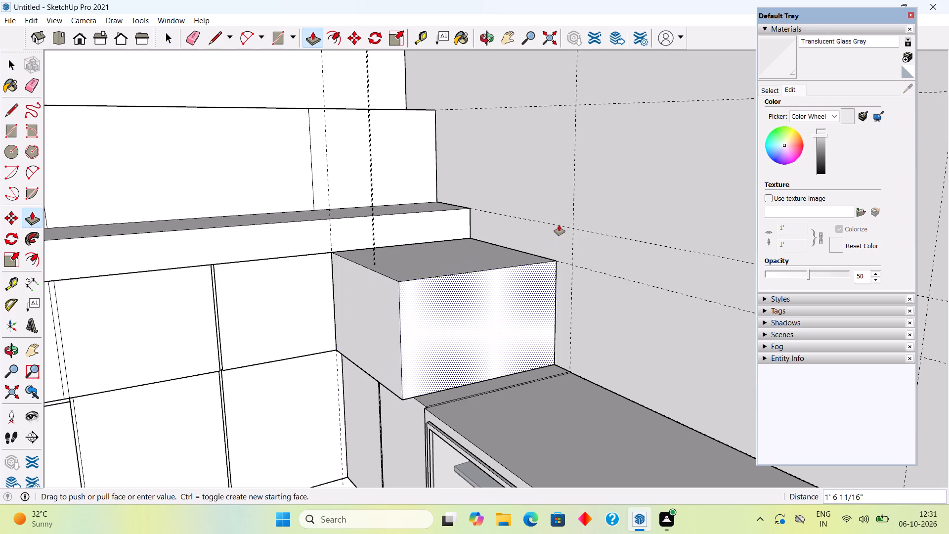
{"action": "left_click", "coordinate": [573, 211]}
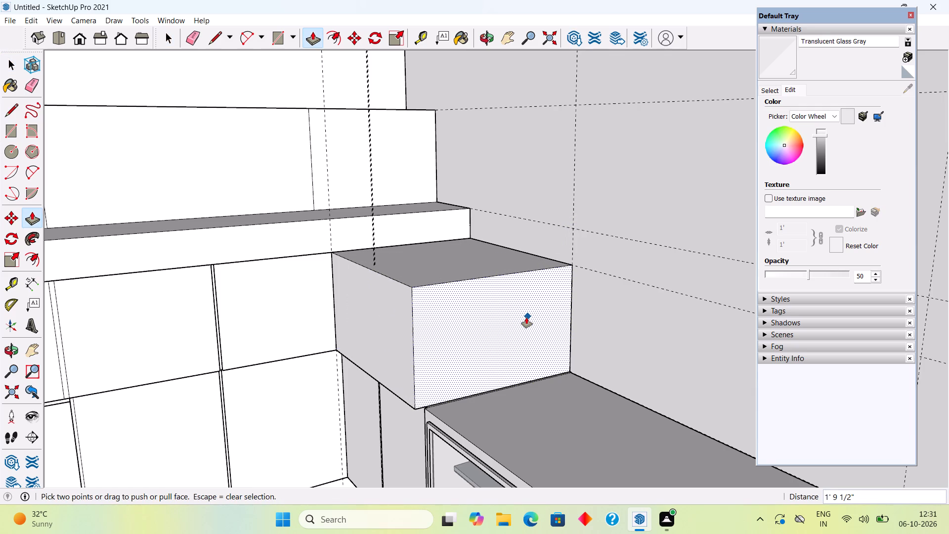
Extend the box's end face by a separate 0.3" section.
{"action": "left_click", "coordinate": [526, 317]}
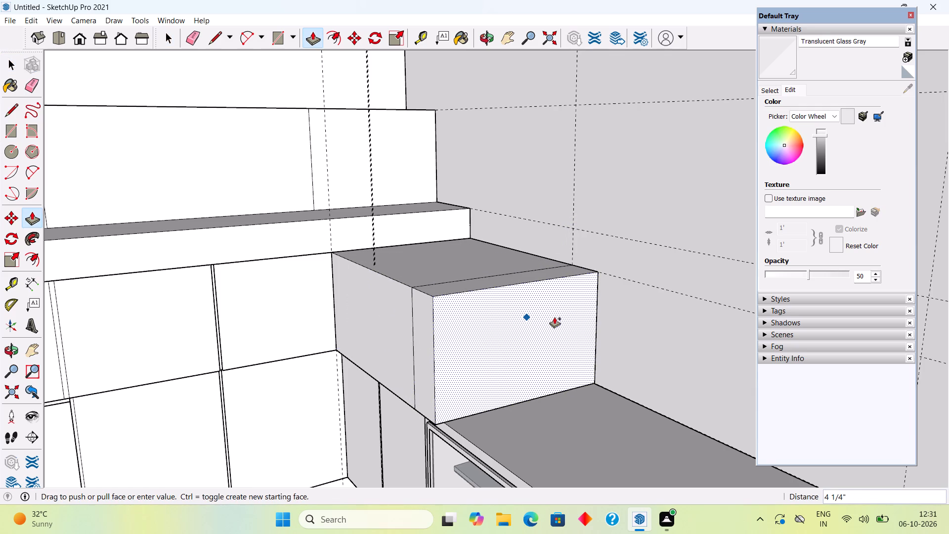
{"action": "type", "text": ".3\""}
{"action": "key", "text": "Return"}
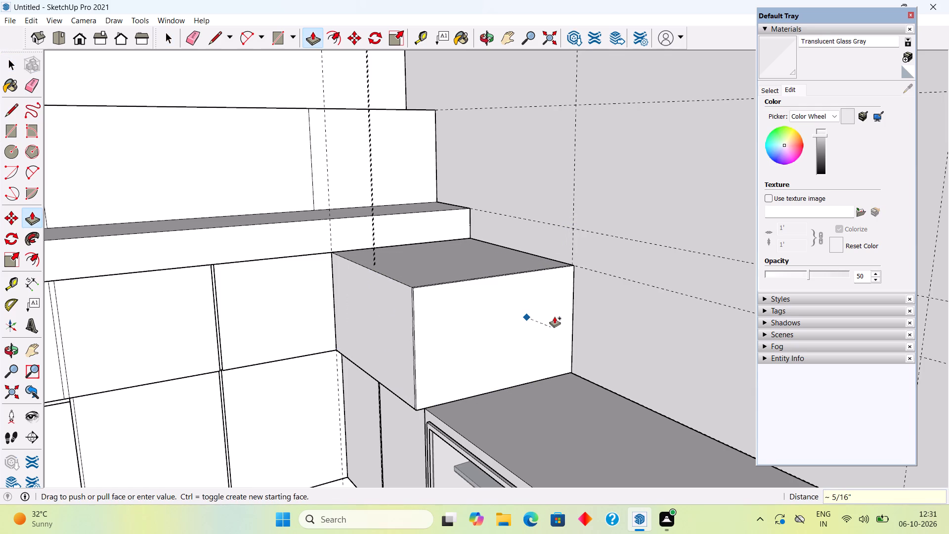
Extend the box's end face by a separate section about 2' 11 11/16" long above the glass-door cabinet.
{"action": "left_click", "coordinate": [558, 310]}
{"action": "scroll", "coordinate": [643, 360], "scroll_direction": "down", "scroll_amount": 2}
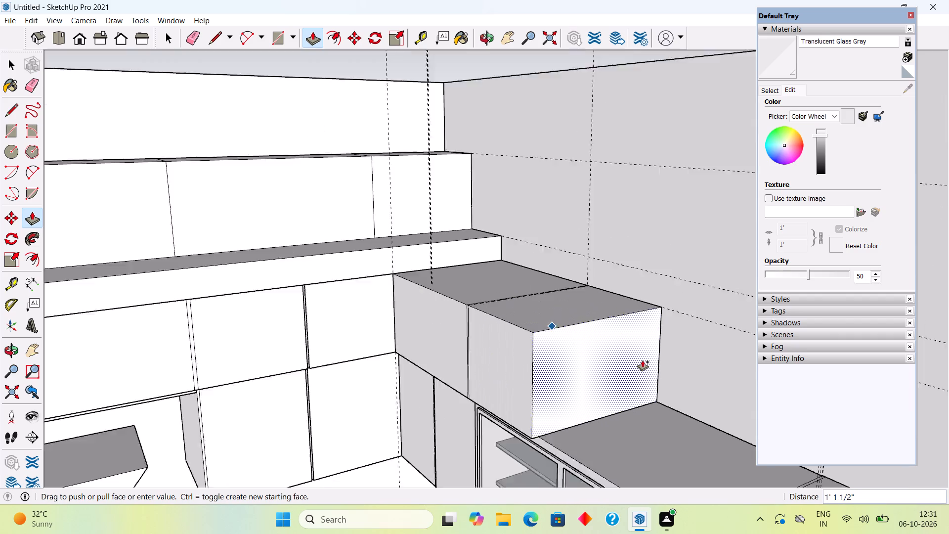
{"action": "scroll", "coordinate": [643, 360], "scroll_direction": "down", "scroll_amount": 8}
{"action": "scroll", "coordinate": [726, 335], "scroll_direction": "up", "scroll_amount": 2}
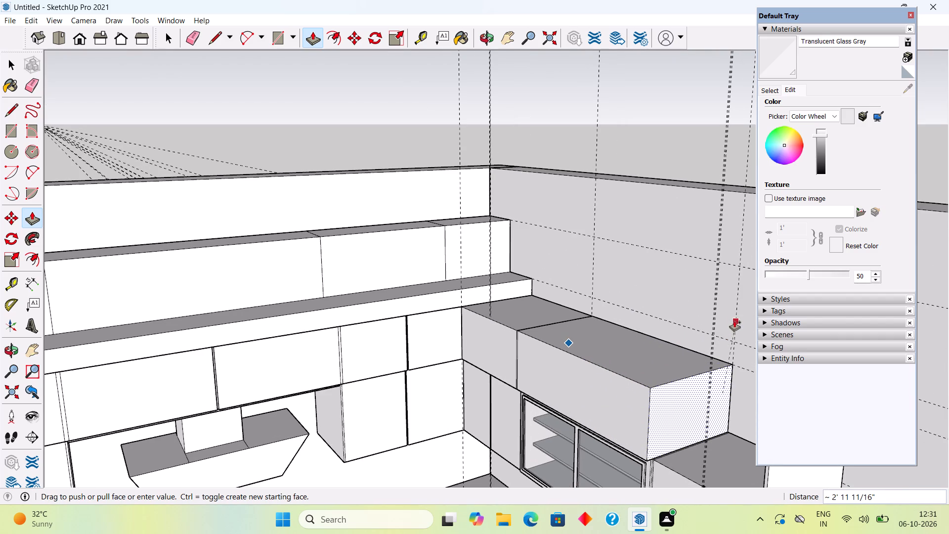
{"action": "left_click", "coordinate": [734, 321]}
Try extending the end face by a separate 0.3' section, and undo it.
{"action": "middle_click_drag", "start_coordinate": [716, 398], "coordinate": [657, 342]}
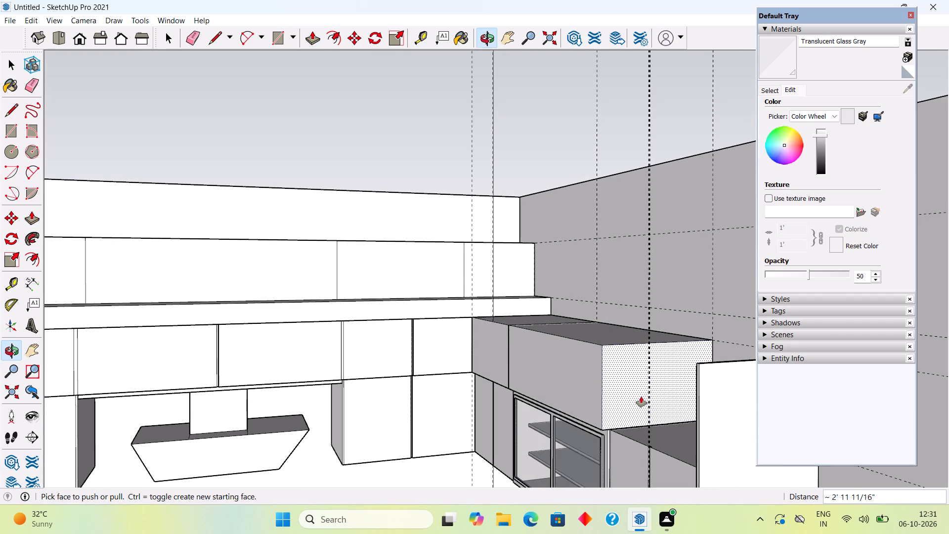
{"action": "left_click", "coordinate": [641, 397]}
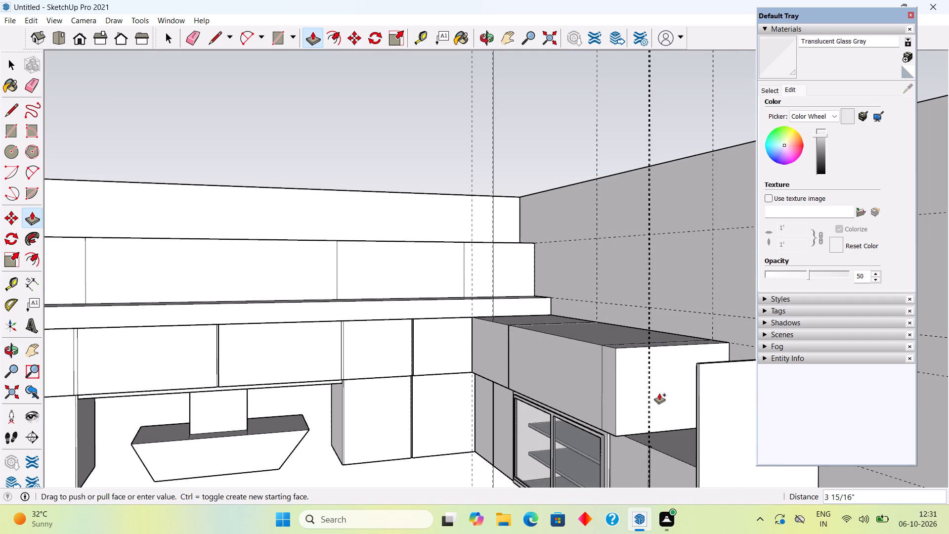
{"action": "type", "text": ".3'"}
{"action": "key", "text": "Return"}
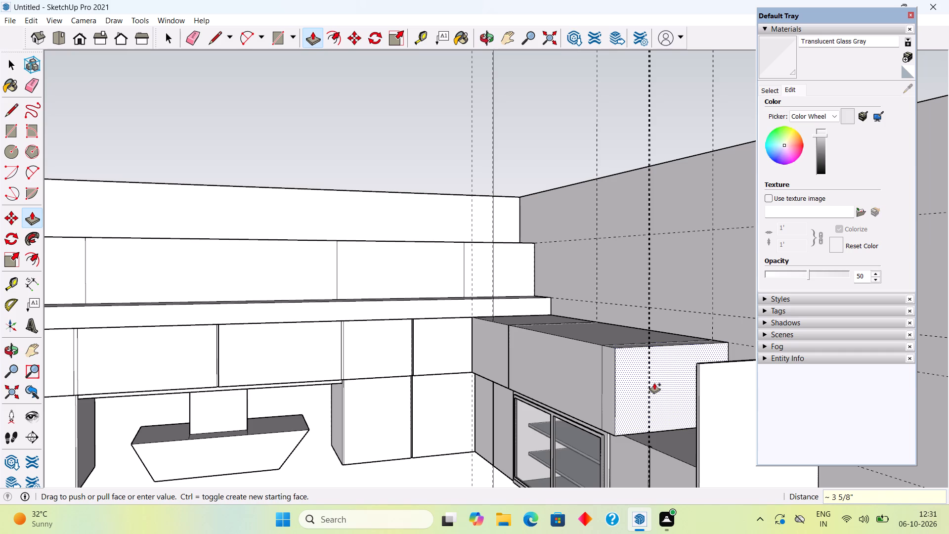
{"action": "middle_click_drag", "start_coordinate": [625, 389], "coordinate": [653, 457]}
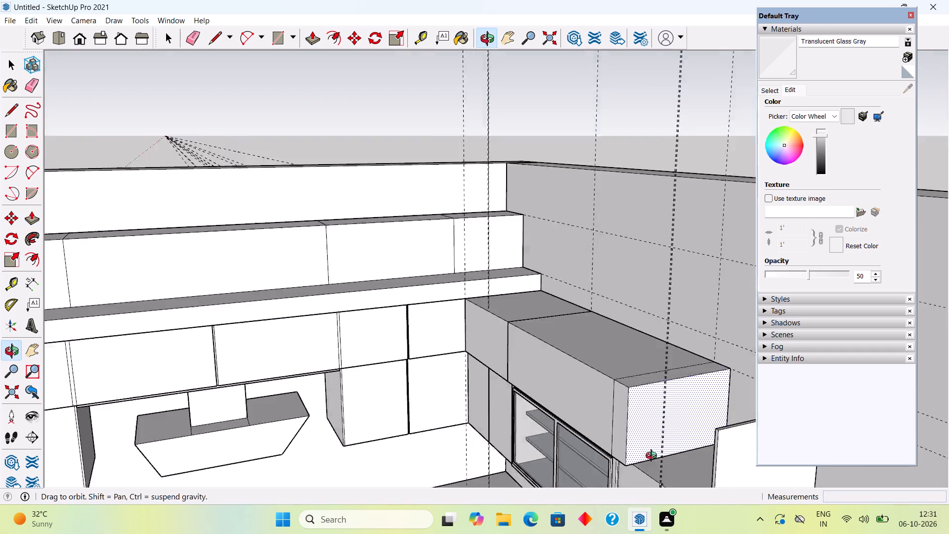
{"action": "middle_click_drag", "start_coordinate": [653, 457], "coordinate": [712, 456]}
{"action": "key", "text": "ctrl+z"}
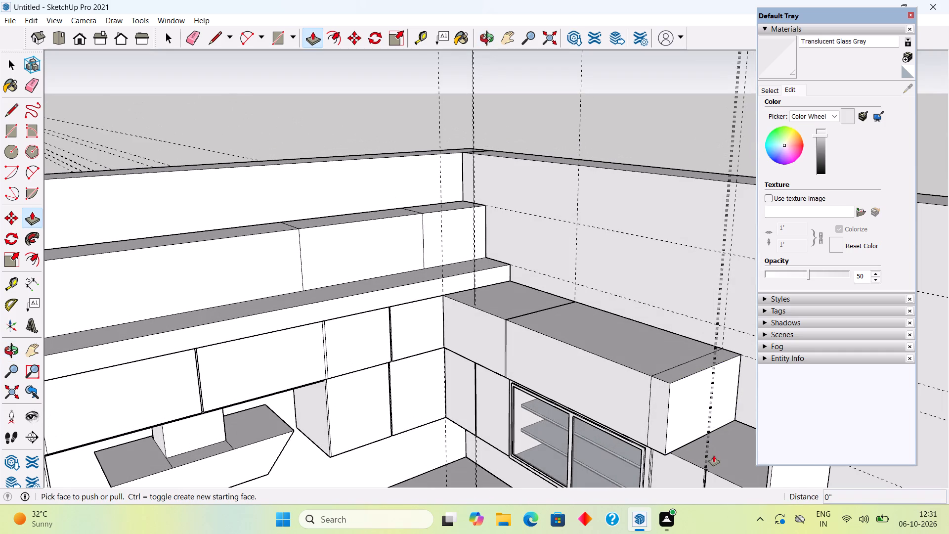
Extend the box's end face by a separate 0.3" section.
{"action": "left_click", "coordinate": [678, 411]}
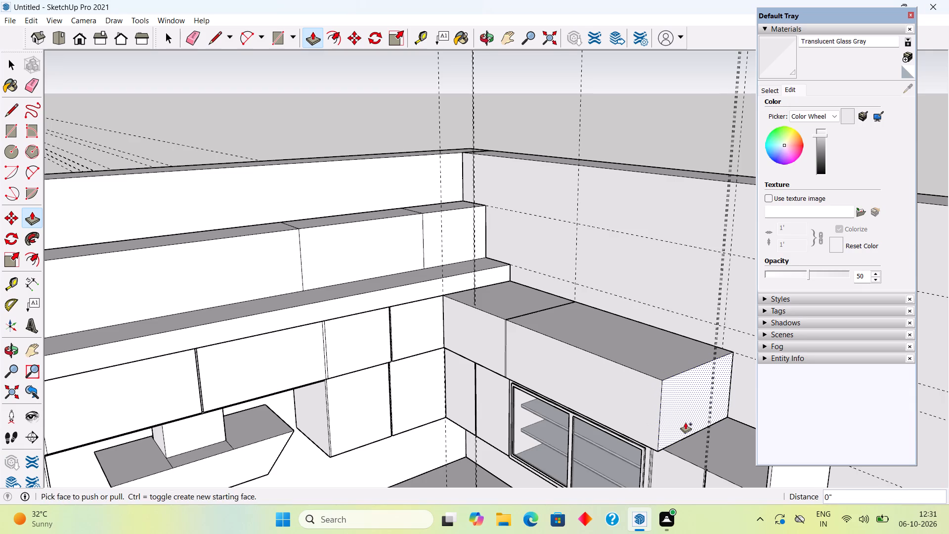
{"action": "type", "text": ".3\""}
{"action": "key", "text": "Return"}
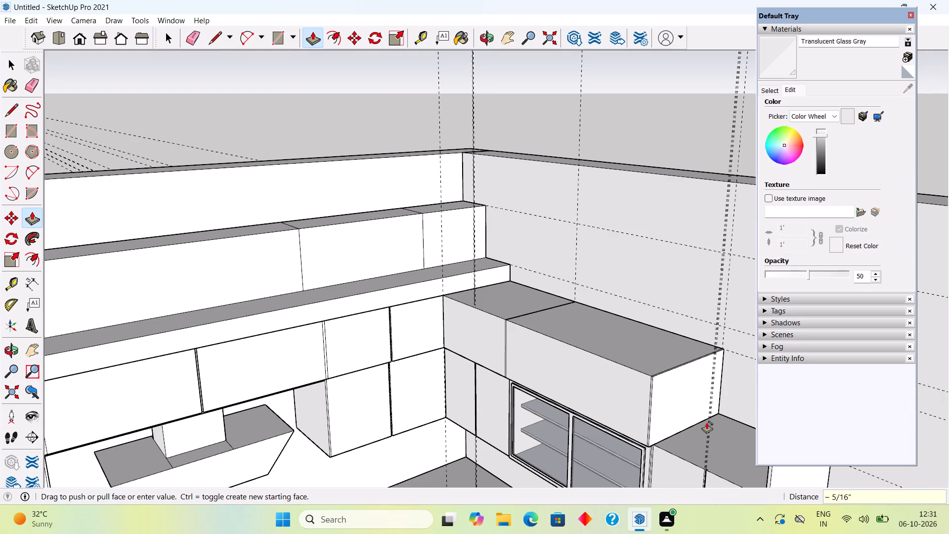
Extend the box's end face by a separate section about 1' 7 11/16" long, up to the tall end panel.
{"action": "left_click", "coordinate": [689, 415]}
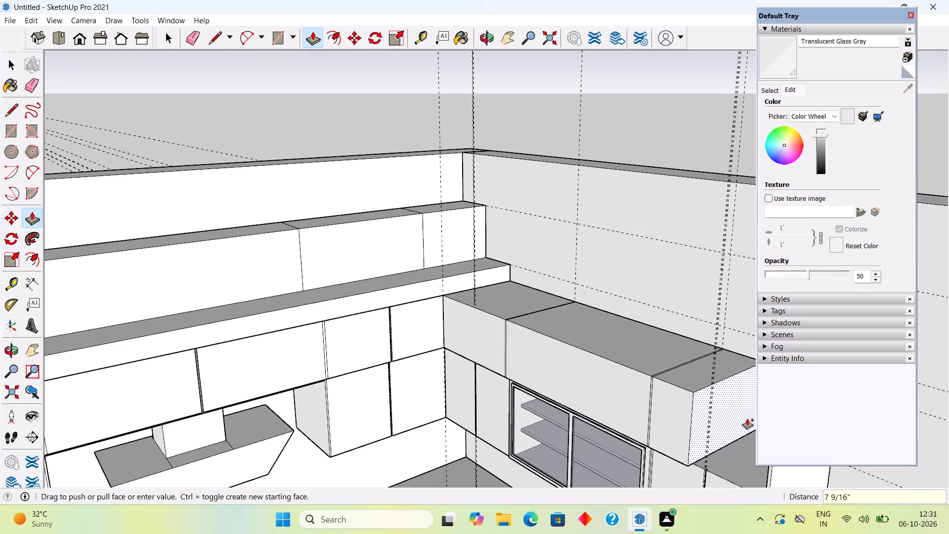
{"action": "scroll", "coordinate": [782, 468], "scroll_direction": "down", "scroll_amount": 6}
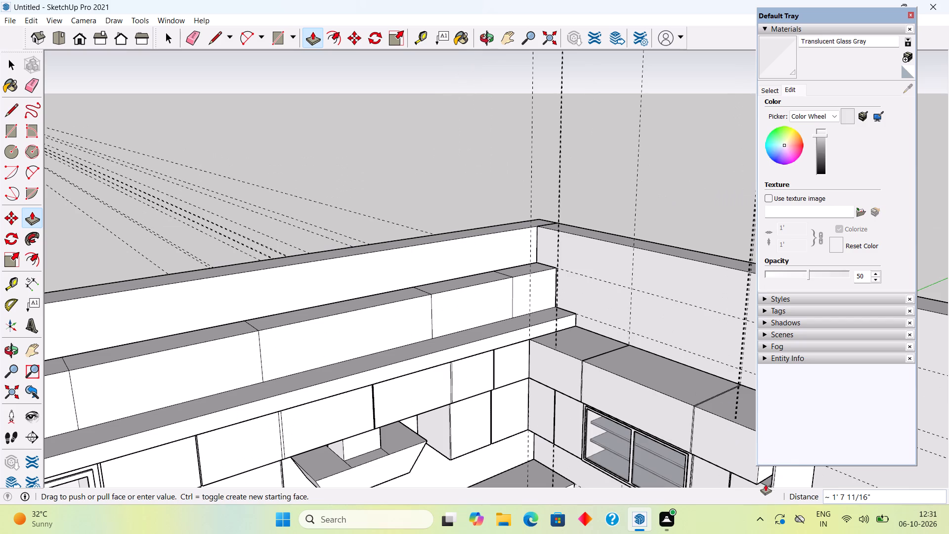
{"action": "middle_click_drag", "start_coordinate": [720, 401], "coordinate": [948, 434]}
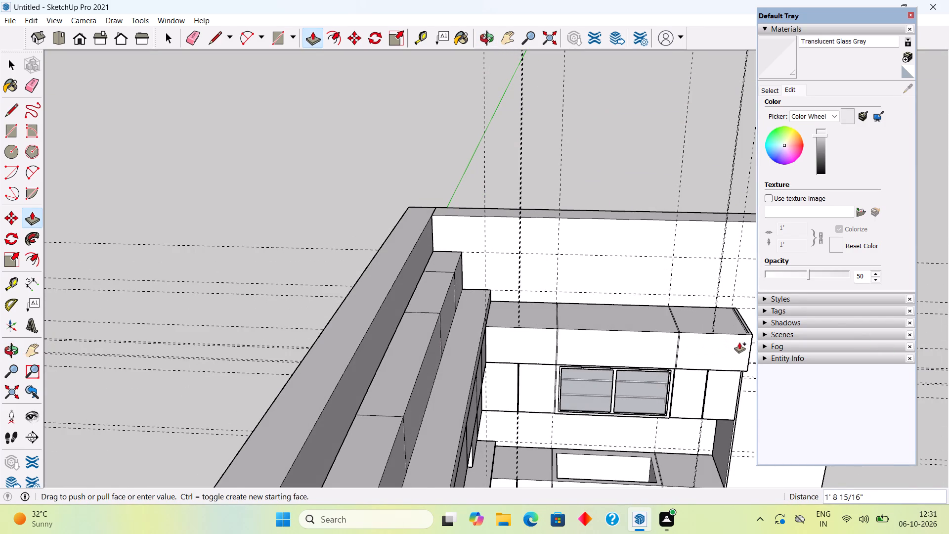
{"action": "scroll", "coordinate": [739, 343], "scroll_direction": "up", "scroll_amount": 9}
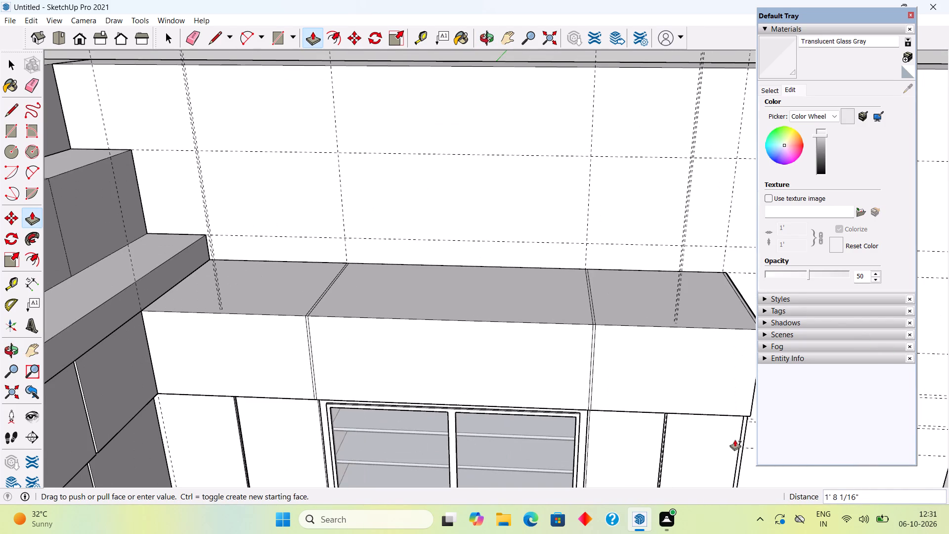
{"action": "left_click", "coordinate": [739, 439]}
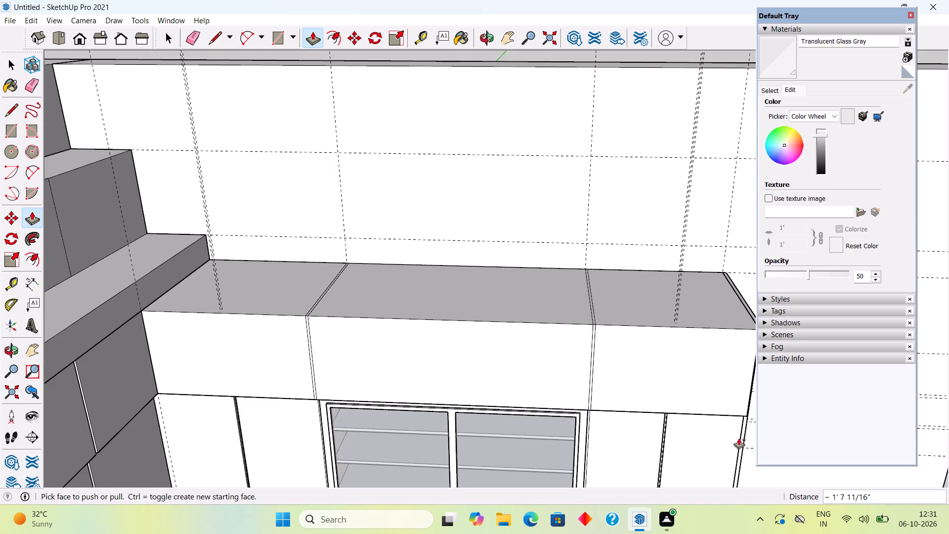
Inside the tall end panel's group, pull its inner face about 1 3/16" to meet the upper box's end.
{"action": "middle_click_drag", "start_coordinate": [730, 432], "coordinate": [560, 333]}
{"action": "scroll", "coordinate": [667, 361], "scroll_direction": "up", "scroll_amount": 3}
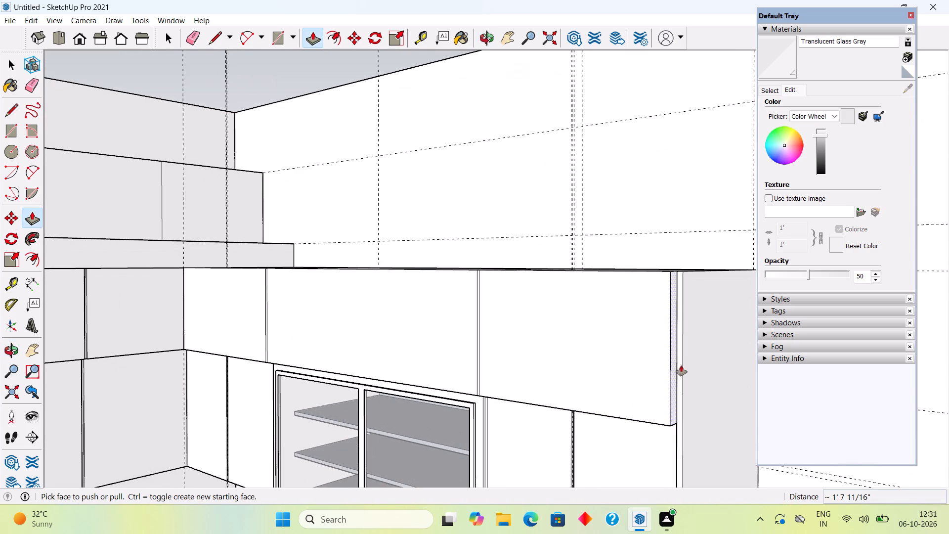
{"action": "key", "text": "space"}
{"action": "triple_click", "coordinate": [684, 370]}
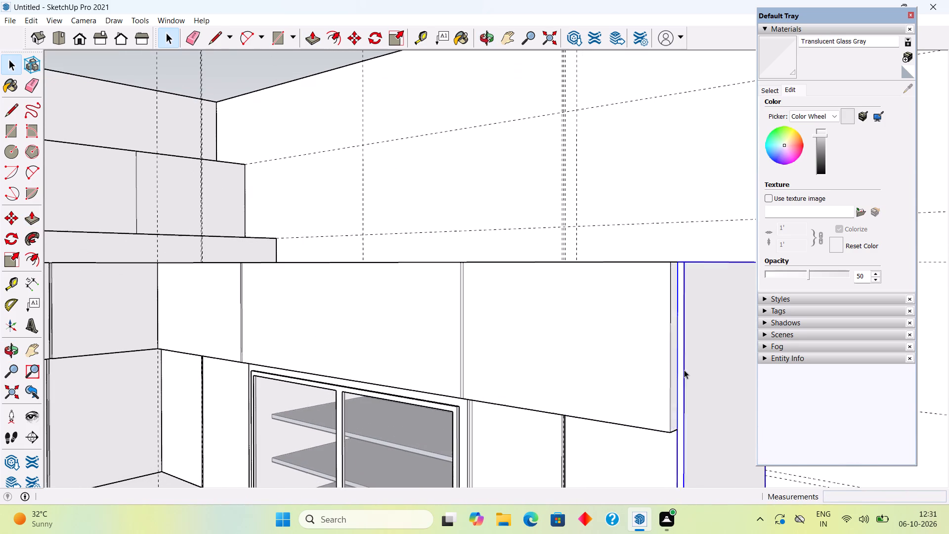
{"action": "key", "text": "p"}
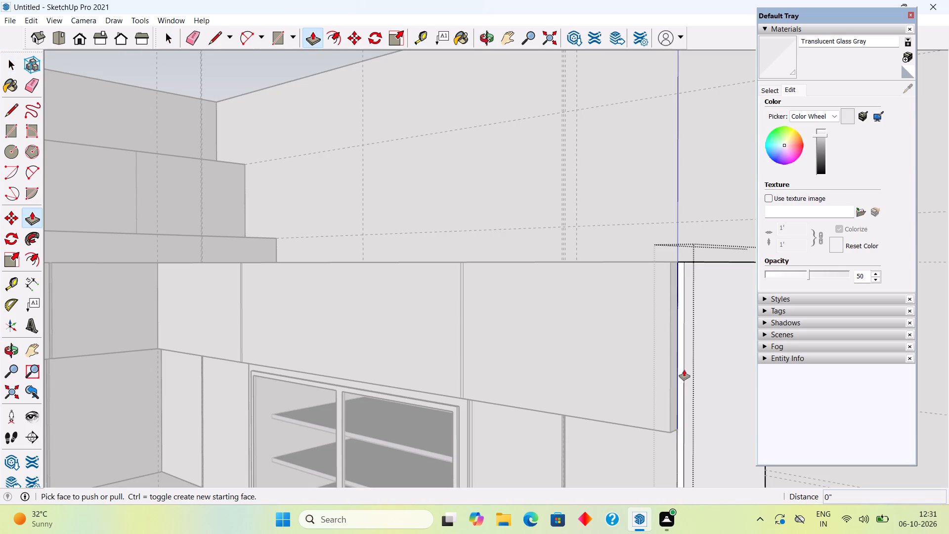
{"action": "left_click", "coordinate": [680, 375]}
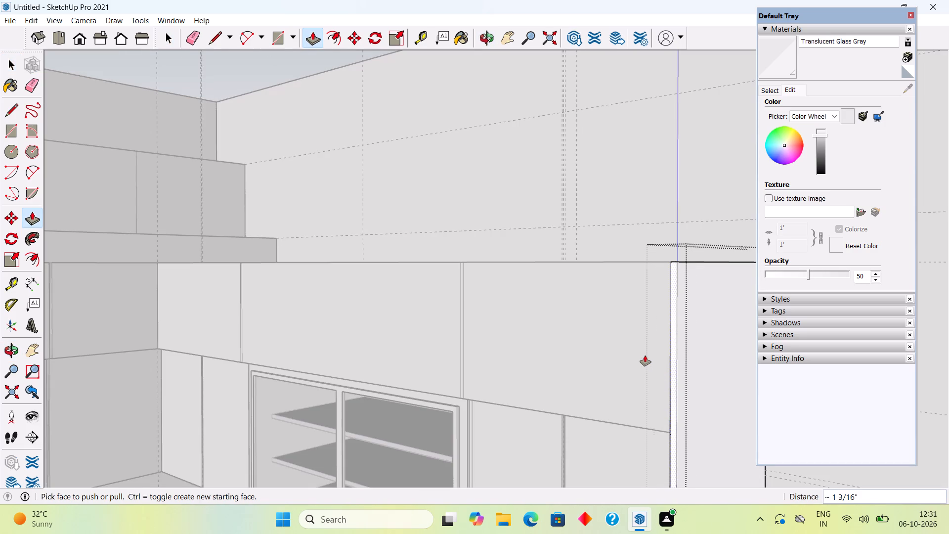
{"action": "left_click", "coordinate": [645, 356]}
{"action": "key", "text": "space"}
{"action": "scroll", "coordinate": [644, 351], "scroll_direction": "down", "scroll_amount": 18}
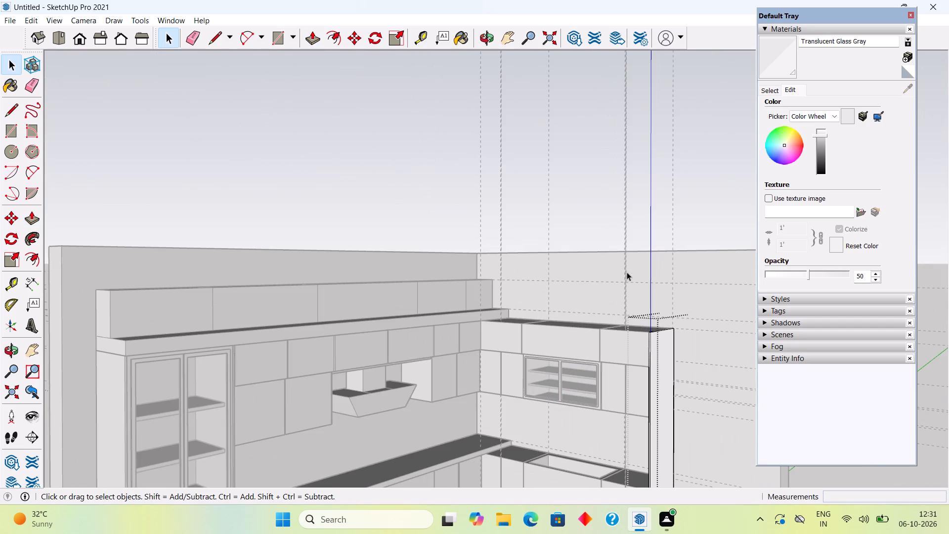
{"action": "left_click", "coordinate": [589, 222]}
Examine both walls' cabinet rows and the tall end panel from several angles.
{"action": "middle_click_drag", "start_coordinate": [601, 387], "coordinate": [418, 495]}
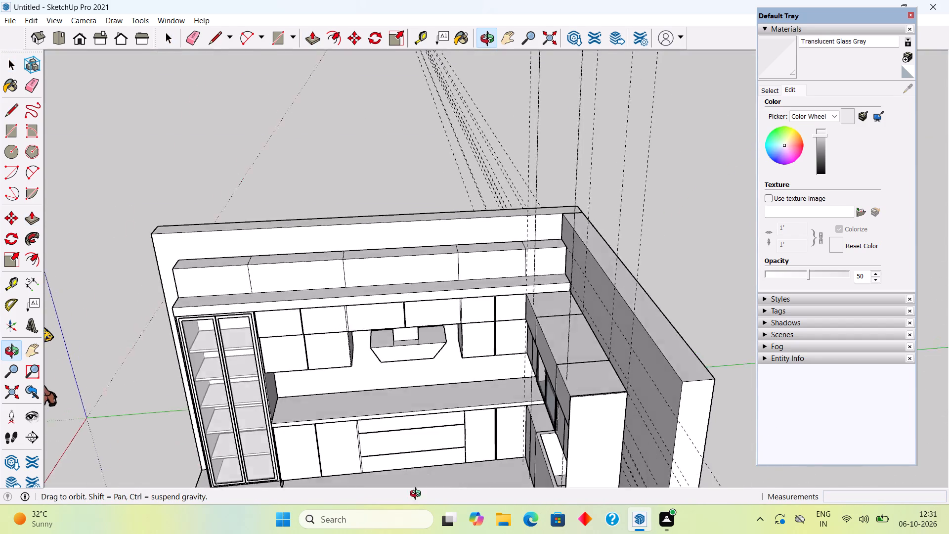
{"action": "middle_click_drag", "start_coordinate": [418, 495], "coordinate": [589, 389]}
{"action": "scroll", "coordinate": [587, 398], "scroll_direction": "down", "scroll_amount": 14}
{"action": "middle_click_drag", "start_coordinate": [578, 446], "coordinate": [680, 449]}
{"action": "scroll", "coordinate": [603, 417], "scroll_direction": "up", "scroll_amount": 14}
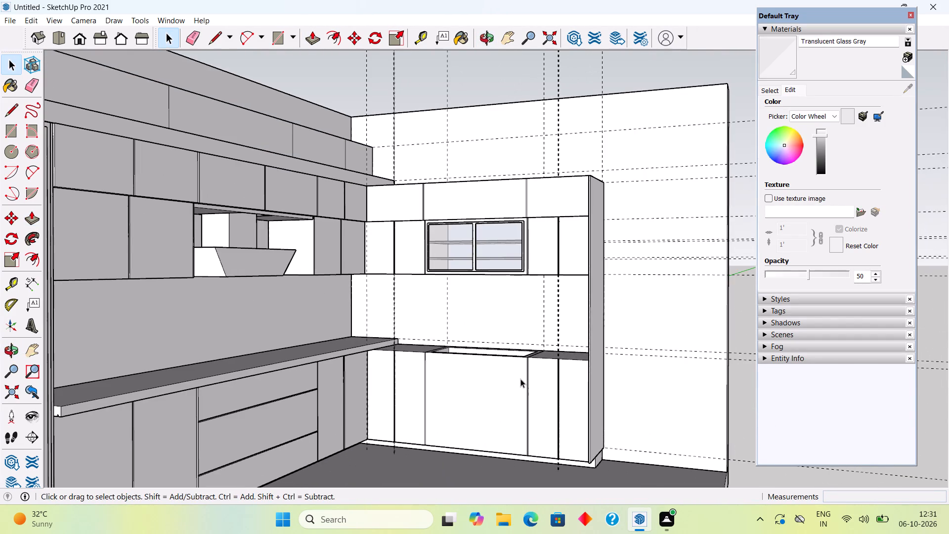
{"action": "middle_click_drag", "start_coordinate": [520, 379], "coordinate": [635, 445]}
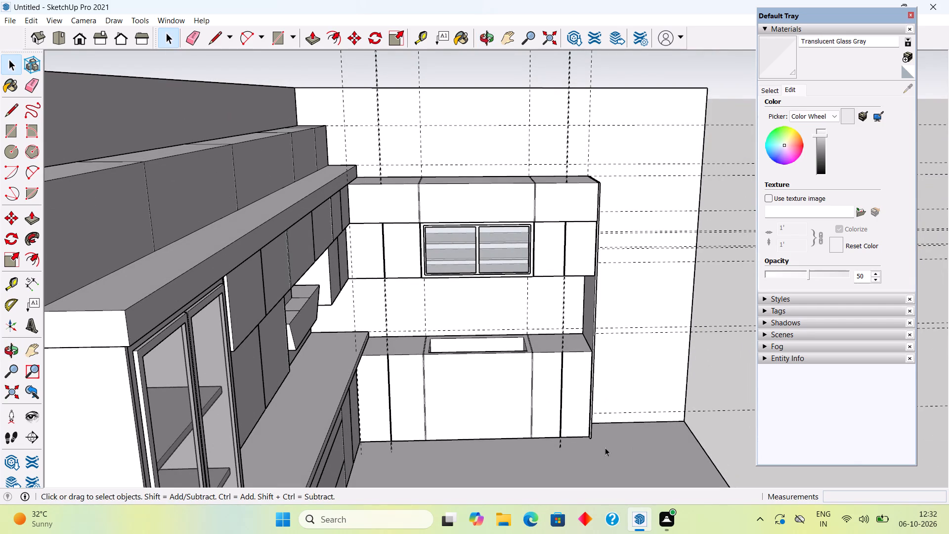
{"action": "scroll", "coordinate": [570, 431], "scroll_direction": "up", "scroll_amount": 4}
{"action": "scroll", "coordinate": [562, 309], "scroll_direction": "down", "scroll_amount": 6}
{"action": "scroll", "coordinate": [948, 533], "scroll_direction": "up", "scroll_amount": 1}
{"action": "scroll", "coordinate": [409, 174], "scroll_direction": "up", "scroll_amount": 1}
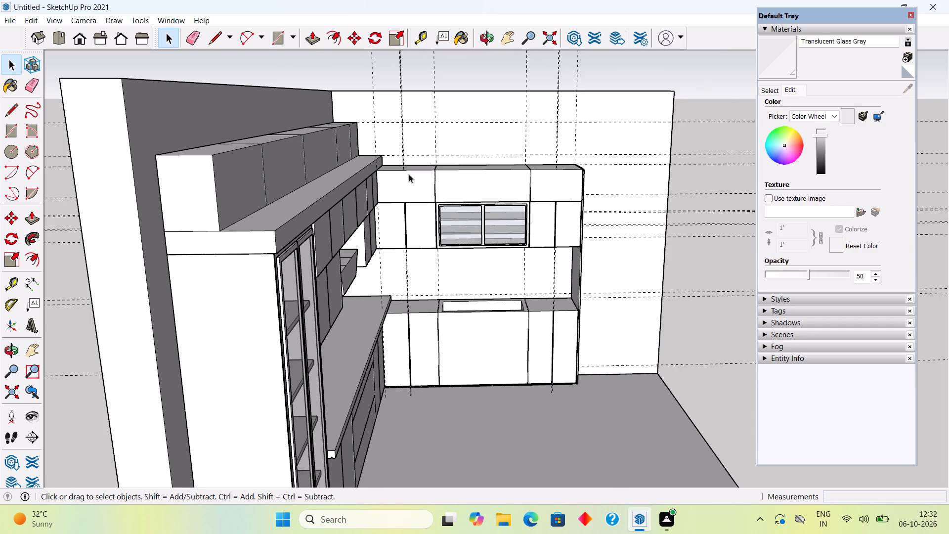
Group the whole sectioned upper box above the adjoining wall's cabinets.
{"action": "scroll", "coordinate": [409, 174], "scroll_direction": "up", "scroll_amount": 16}
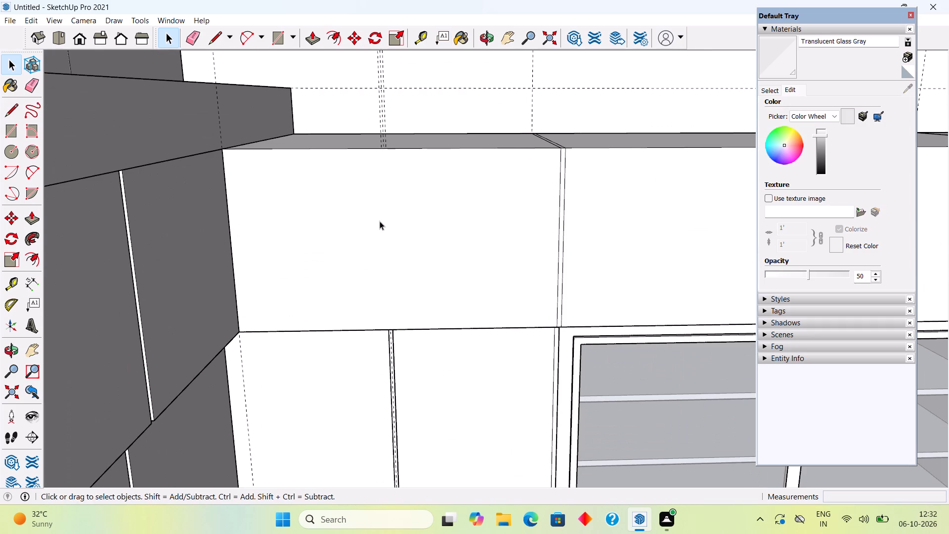
{"action": "triple_click", "coordinate": [380, 221]}
{"action": "right_click", "coordinate": [380, 221]}
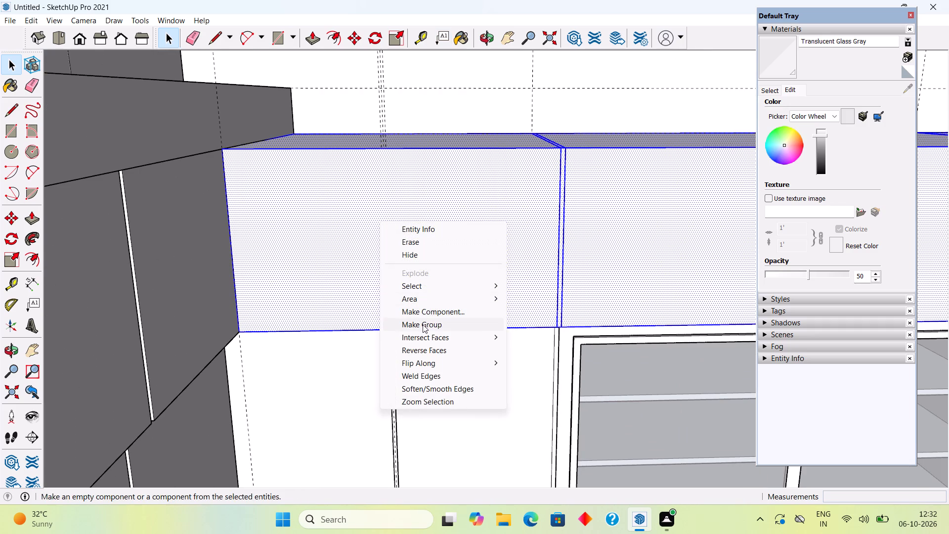
{"action": "left_click", "coordinate": [423, 324]}
Inside the new group, place a vertical guide 10 3/4" from the corner edge, centred on the first section's front face.
{"action": "scroll", "coordinate": [329, 262], "scroll_direction": "up", "scroll_amount": 4}
{"action": "triple_click", "coordinate": [328, 262]}
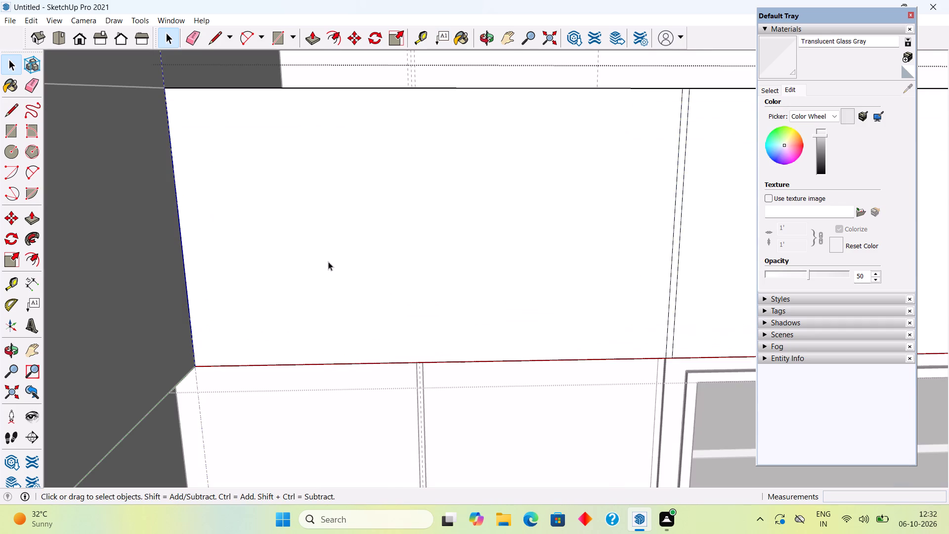
{"action": "key", "text": "t"}
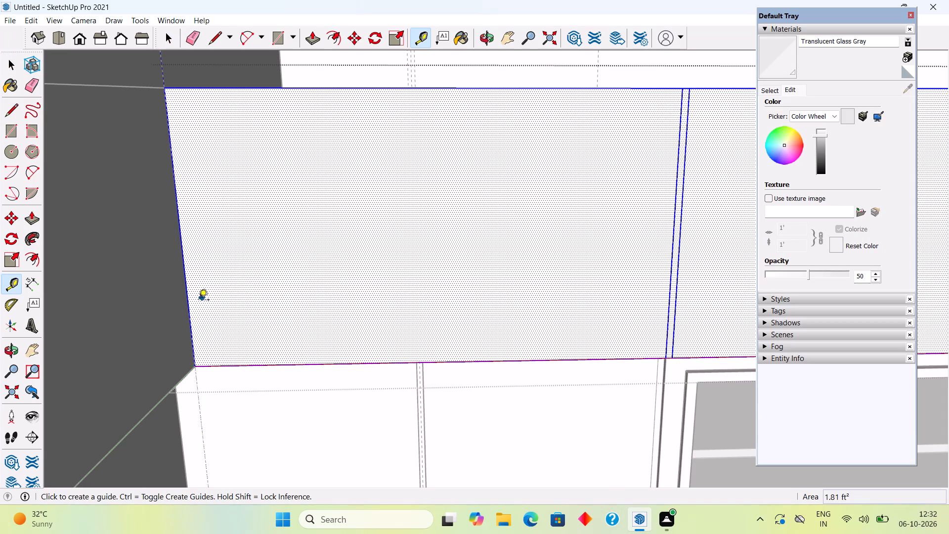
{"action": "left_click", "coordinate": [191, 312]}
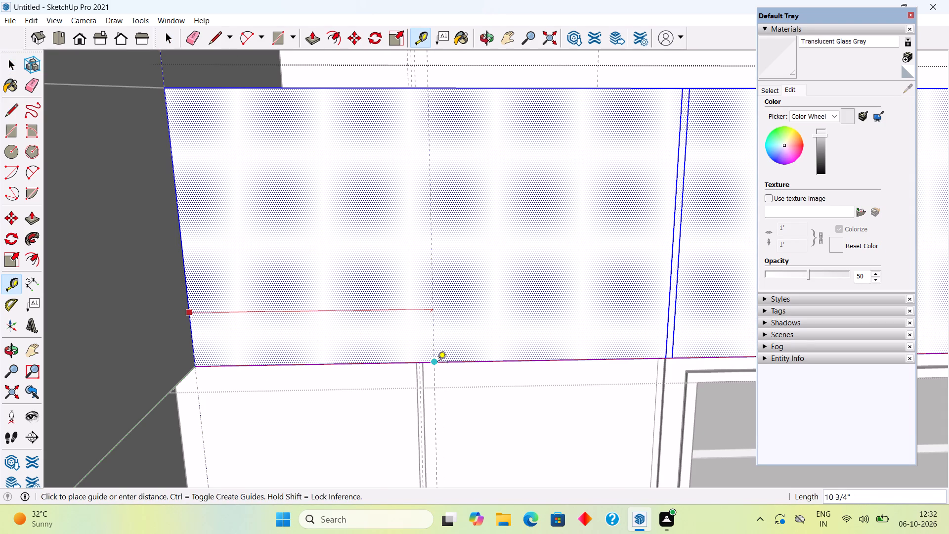
{"action": "left_click", "coordinate": [437, 363]}
Offset a guide 0.15" from the centre guide, on the side away from the room corner.
{"action": "left_click", "coordinate": [436, 302]}
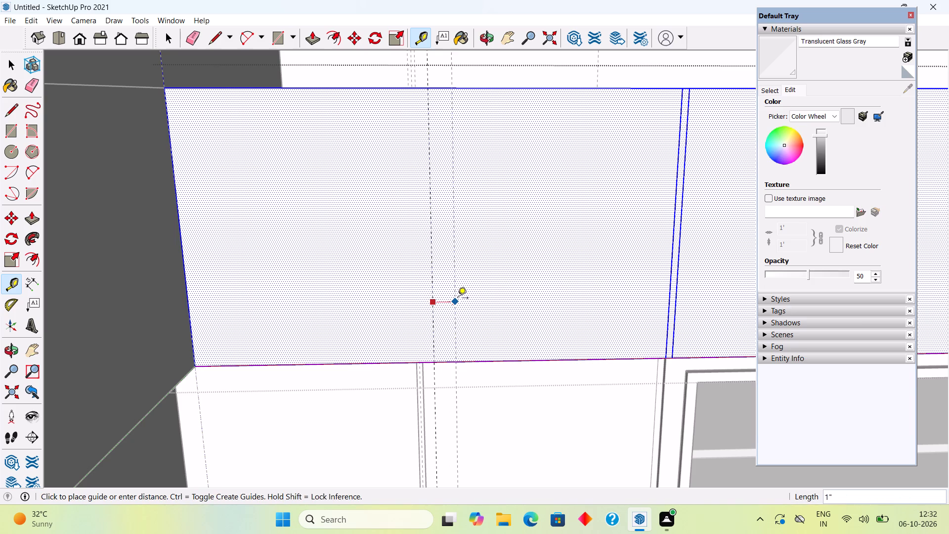
{"action": "key", "text": "1"}
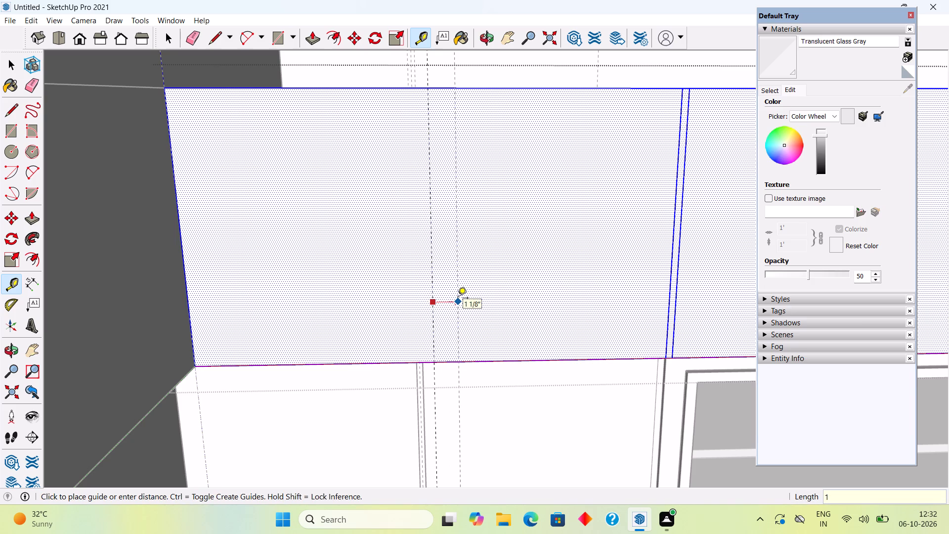
{"action": "key", "text": "BackSpace"}
{"action": "type", "text": ".15\""}
{"action": "key", "text": "Return"}
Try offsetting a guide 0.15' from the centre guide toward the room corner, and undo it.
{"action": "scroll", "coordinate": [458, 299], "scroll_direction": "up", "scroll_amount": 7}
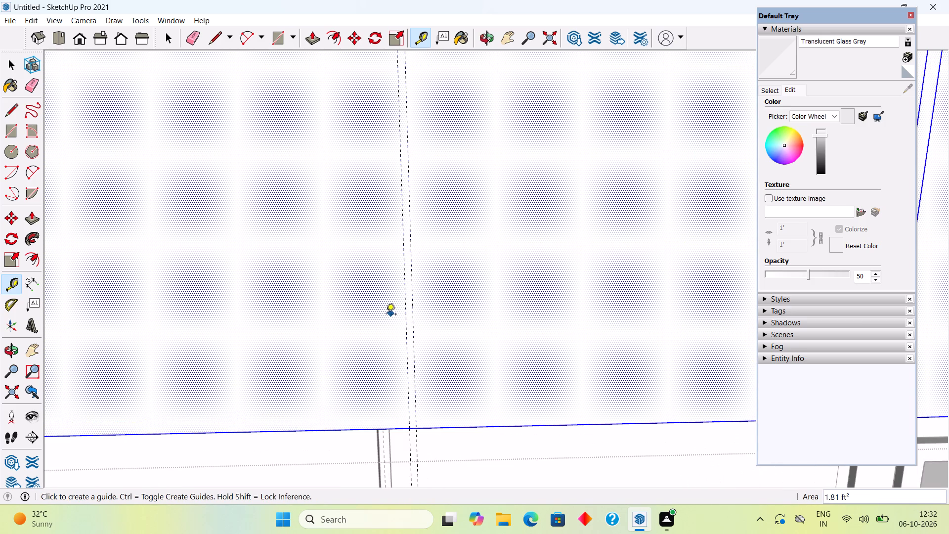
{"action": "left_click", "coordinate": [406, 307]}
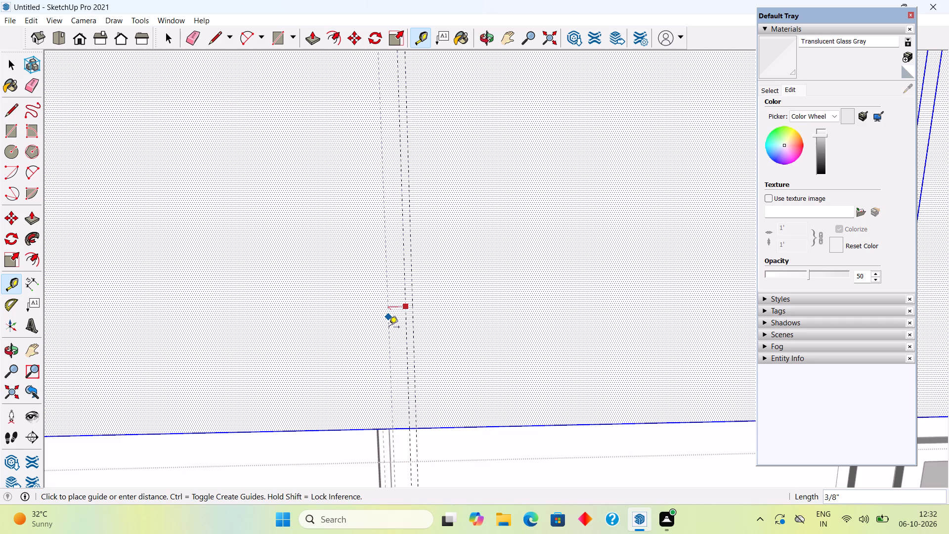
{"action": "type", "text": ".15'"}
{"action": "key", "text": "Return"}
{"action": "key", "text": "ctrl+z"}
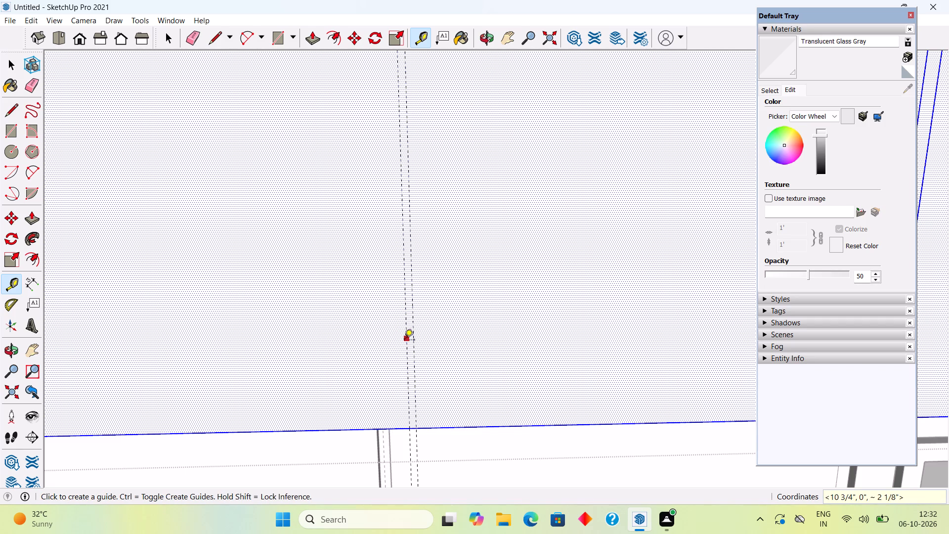
Offset a guide 0.15" from the centre guide toward the room corner.
{"action": "left_click", "coordinate": [404, 341]}
{"action": "type", "text": ".15\""}
{"action": "key", "text": "Return"}
{"action": "key", "text": "space"}
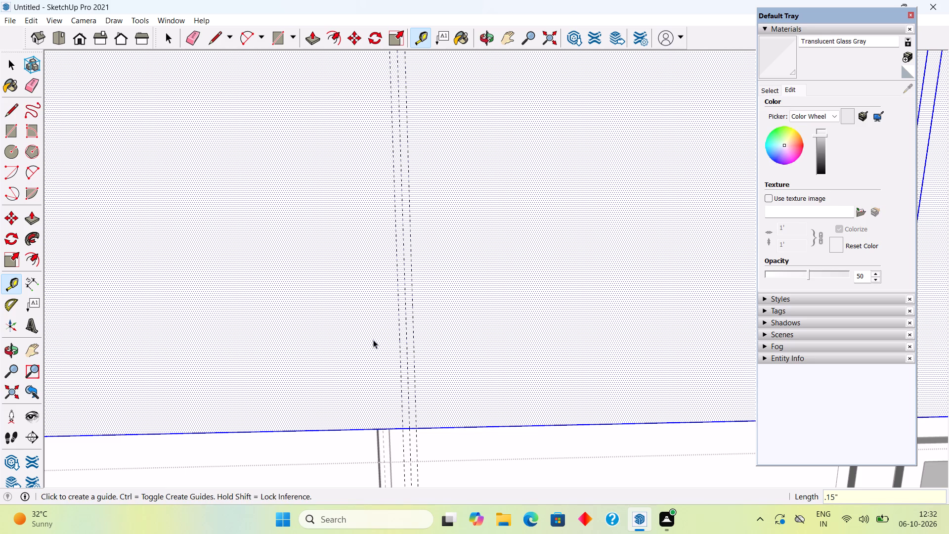
Draw a full-height rectangle about 5/16" wide between the two outer guides on the first section's front face.
{"action": "type", "text": "r"}
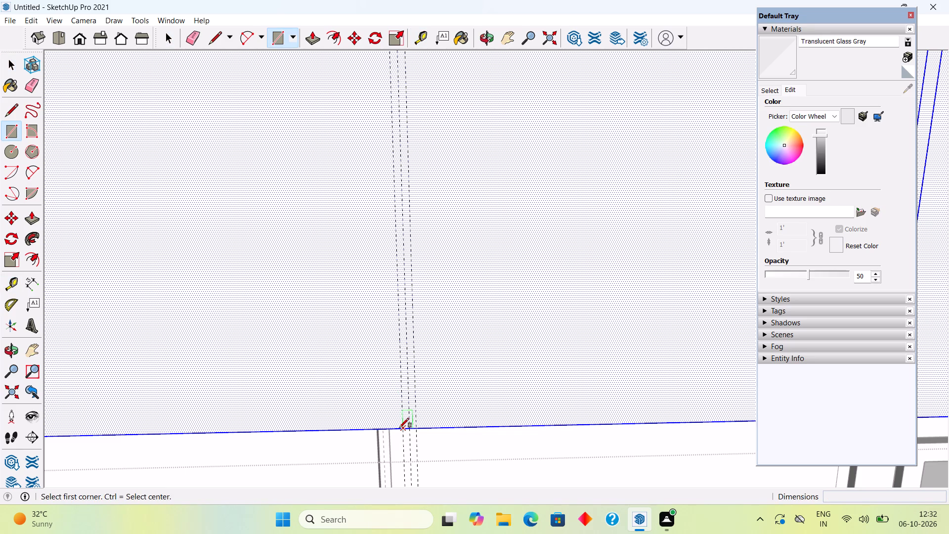
{"action": "left_click", "coordinate": [399, 428]}
{"action": "scroll", "coordinate": [403, 457], "scroll_direction": "down", "scroll_amount": 8}
{"action": "scroll", "coordinate": [460, 499], "scroll_direction": "down", "scroll_amount": 5}
{"action": "scroll", "coordinate": [476, 292], "scroll_direction": "down", "scroll_amount": 7}
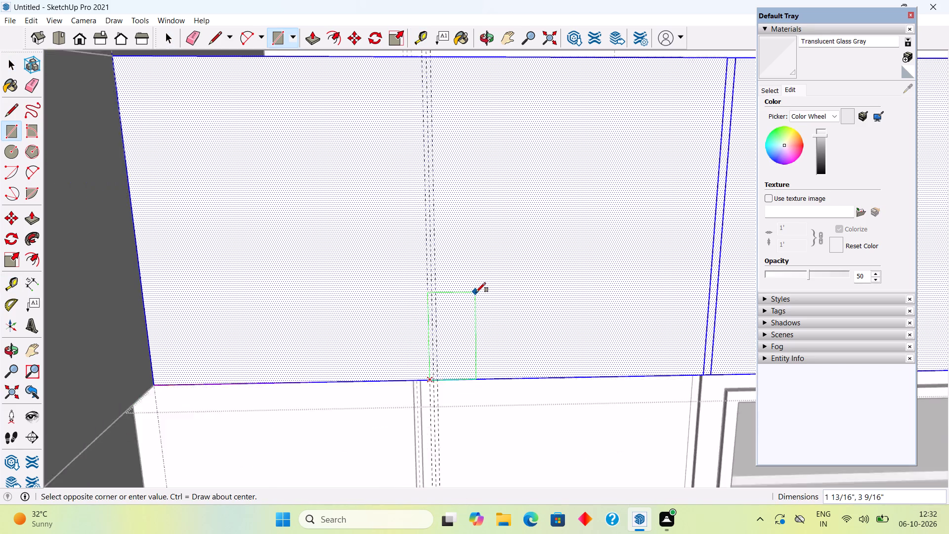
{"action": "scroll", "coordinate": [476, 292], "scroll_direction": "down", "scroll_amount": 3}
{"action": "scroll", "coordinate": [453, 165], "scroll_direction": "up", "scroll_amount": 10}
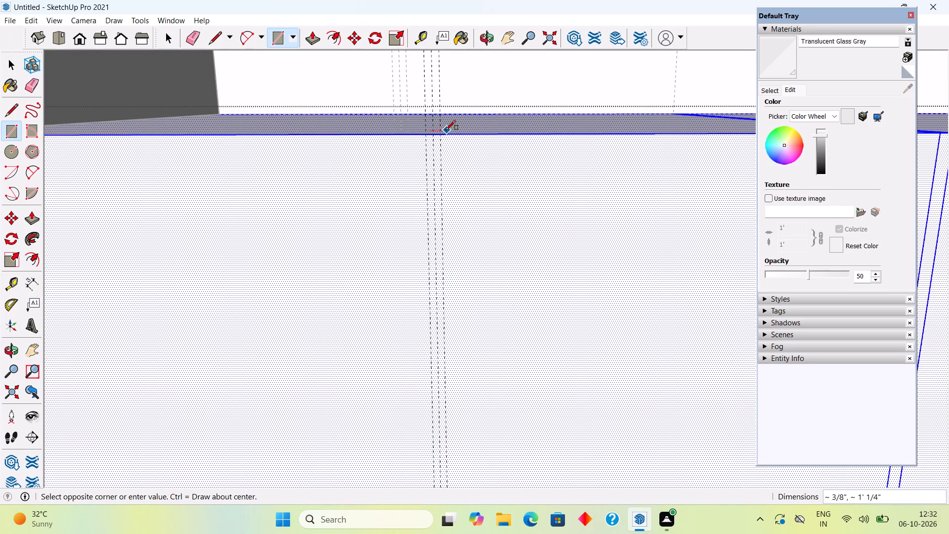
{"action": "left_click", "coordinate": [439, 135]}
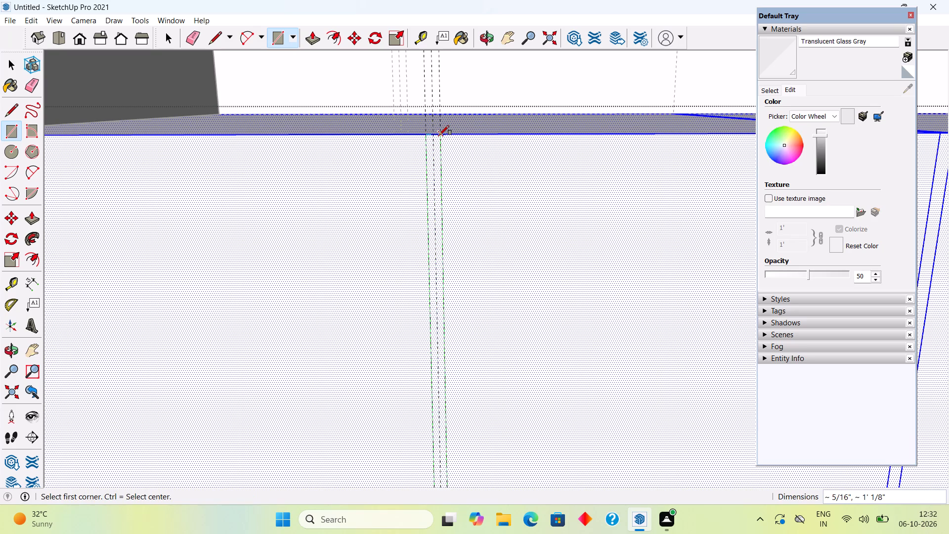
{"action": "key", "text": "space"}
Push the narrow strip 0.3" into the front face to form a groove.
{"action": "key", "text": "p"}
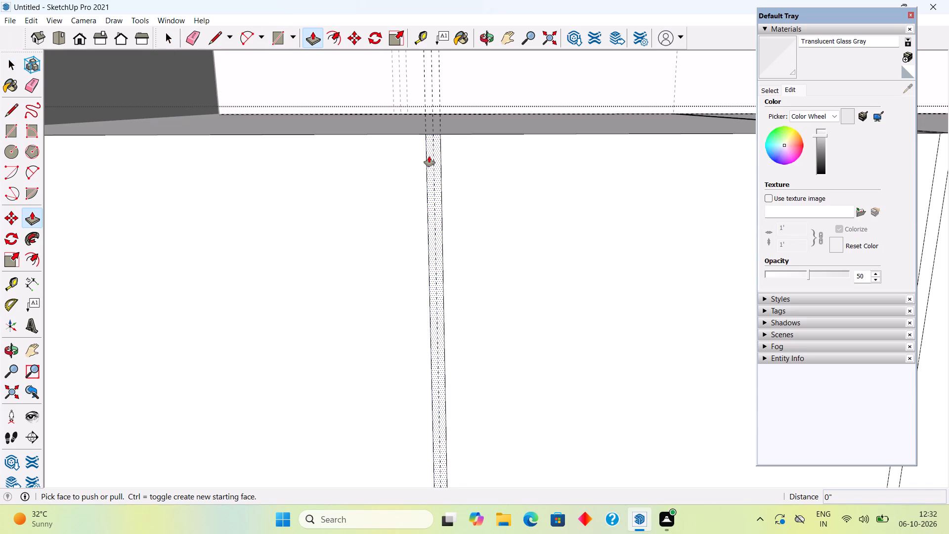
{"action": "left_click", "coordinate": [430, 156]}
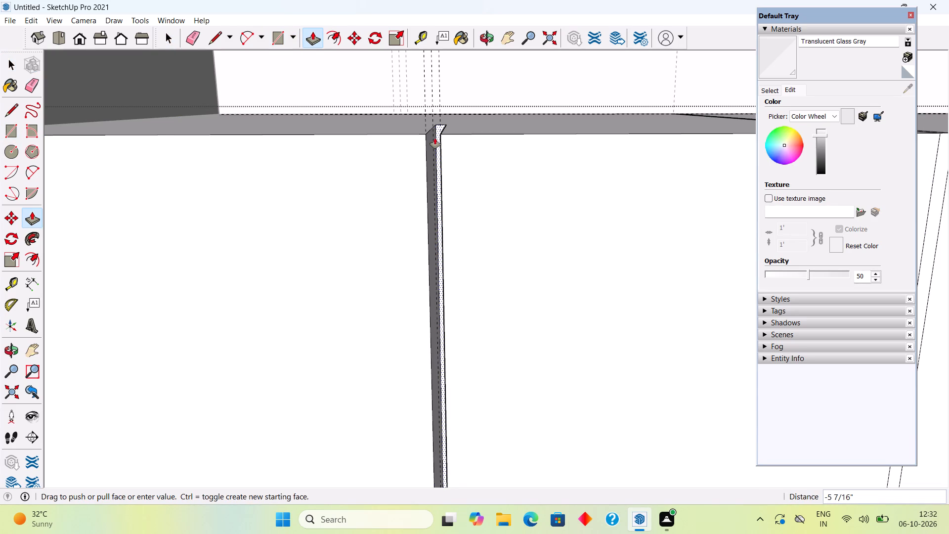
{"action": "type", "text": ".3\""}
{"action": "key", "text": "Return"}
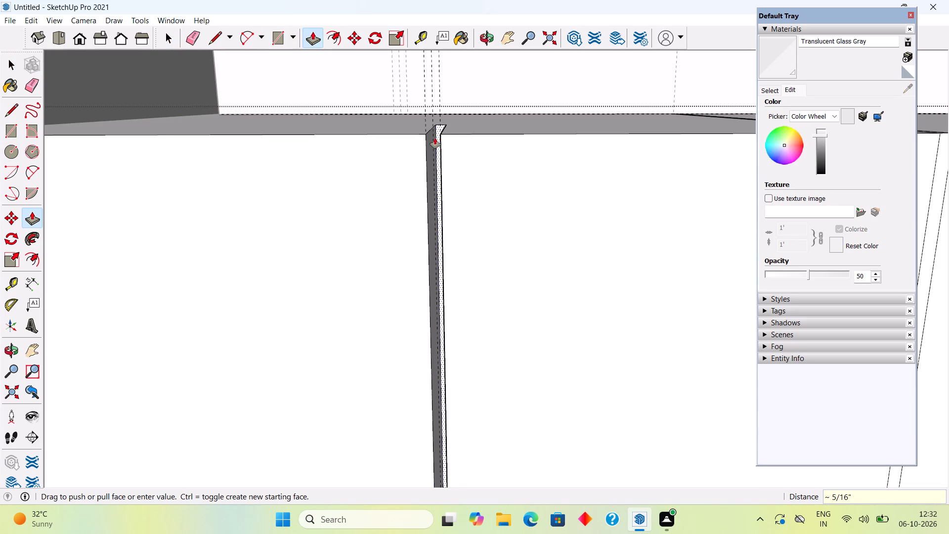
Place a vertical guide at the middle of the front face above the glass-door cabinet, offset from the section's side edge.
{"action": "middle_click_drag", "start_coordinate": [471, 153], "coordinate": [437, 268]}
{"action": "scroll", "coordinate": [437, 268], "scroll_direction": "down", "scroll_amount": 4}
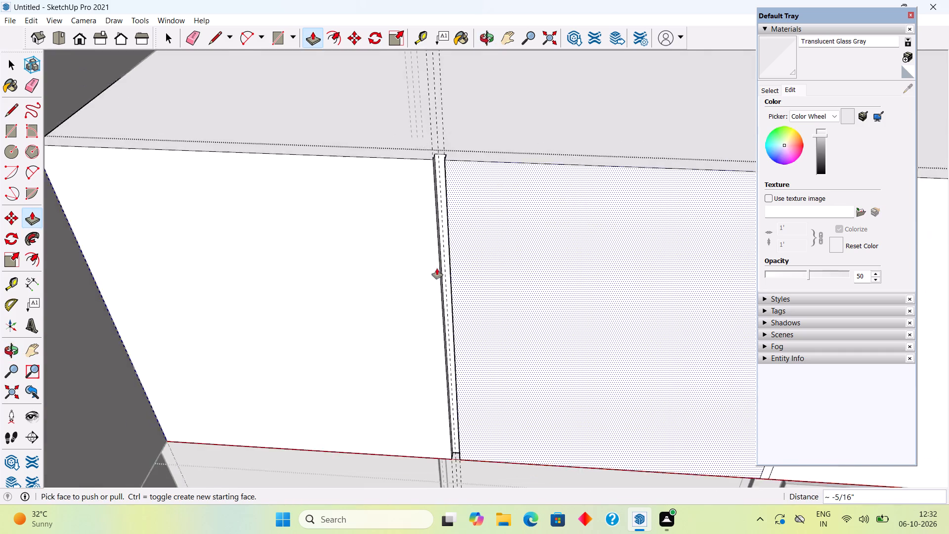
{"action": "scroll", "coordinate": [437, 231], "scroll_direction": "down", "scroll_amount": 5}
{"action": "key", "text": "space"}
{"action": "scroll", "coordinate": [474, 253], "scroll_direction": "down", "scroll_amount": 11}
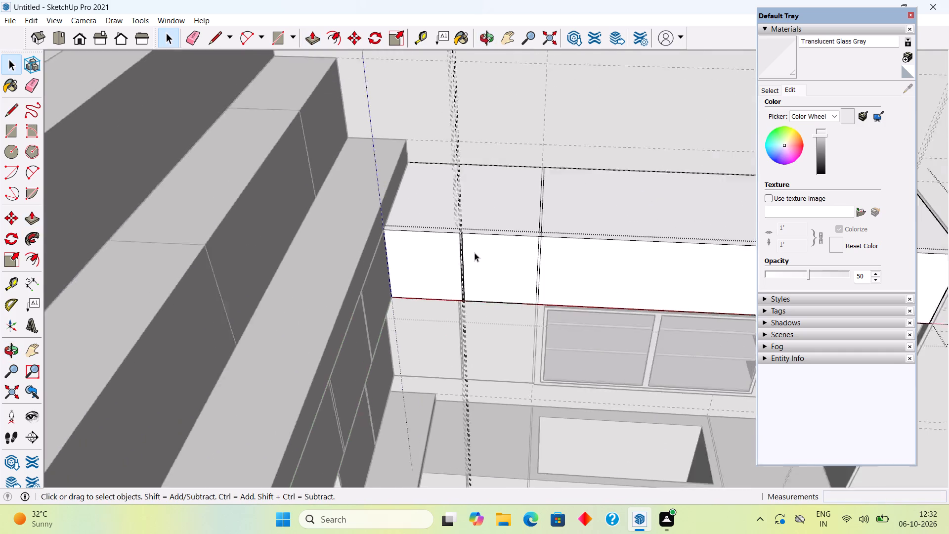
{"action": "scroll", "coordinate": [474, 253], "scroll_direction": "down", "scroll_amount": 7}
{"action": "scroll", "coordinate": [657, 270], "scroll_direction": "up", "scroll_amount": 10}
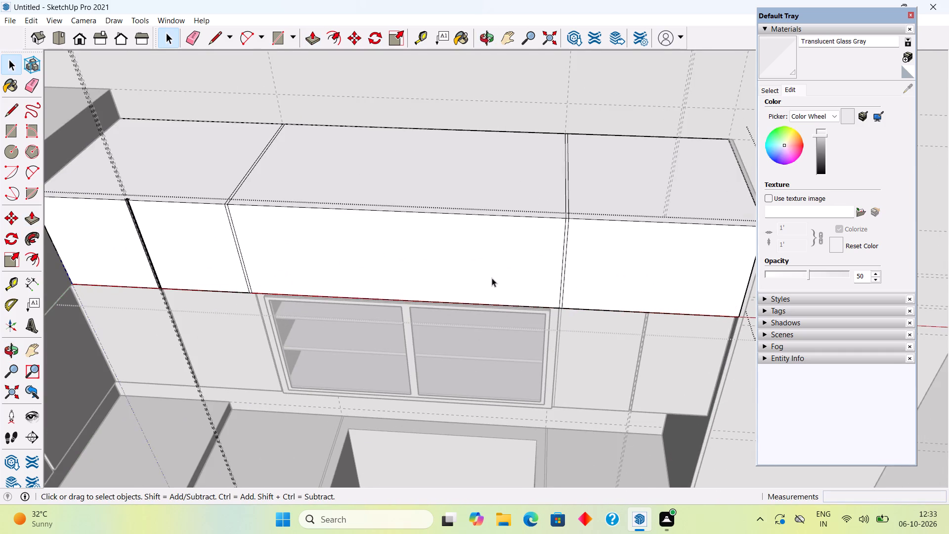
{"action": "scroll", "coordinate": [490, 278], "scroll_direction": "up", "scroll_amount": 2}
{"action": "left_click", "coordinate": [485, 266]}
{"action": "scroll", "coordinate": [485, 266], "scroll_direction": "up", "scroll_amount": 3}
{"action": "middle_click_drag", "start_coordinate": [485, 266], "coordinate": [516, 206]}
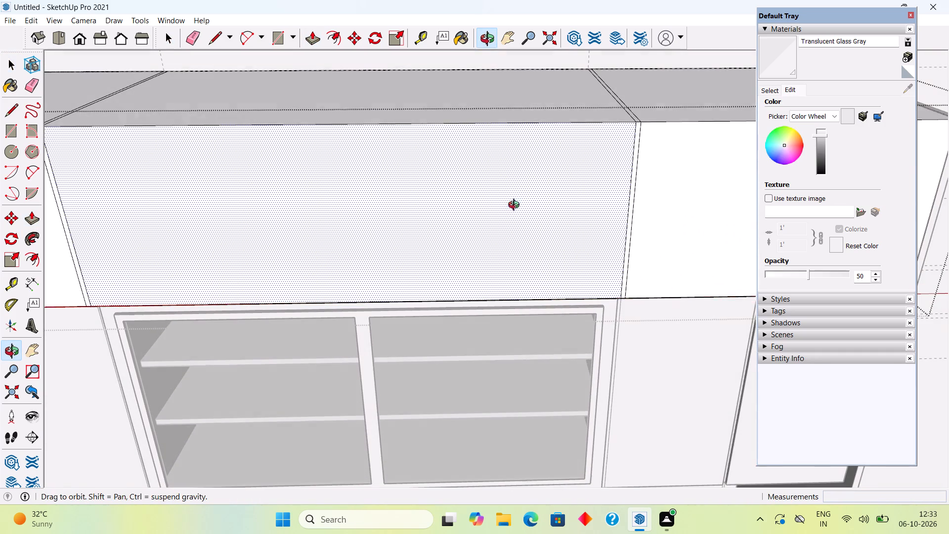
{"action": "key", "text": "t"}
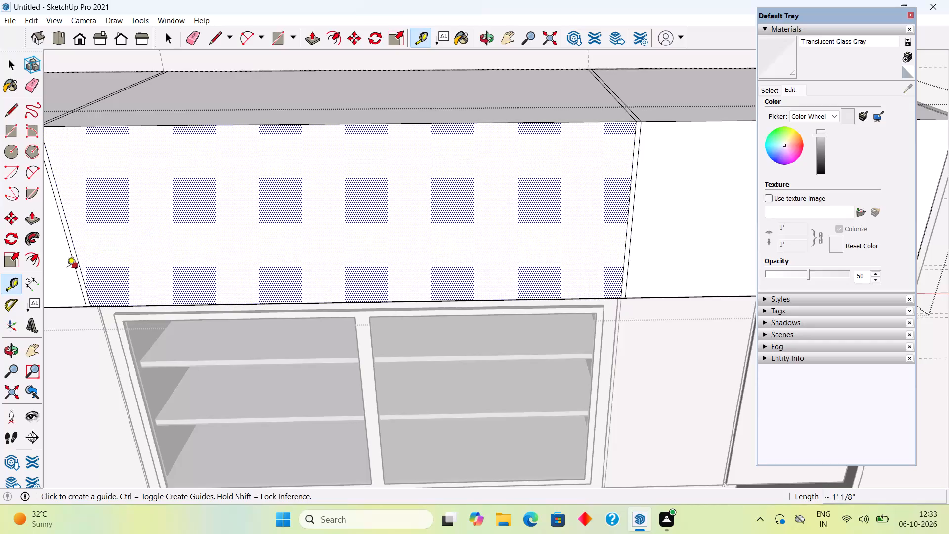
{"action": "left_click", "coordinate": [76, 256]}
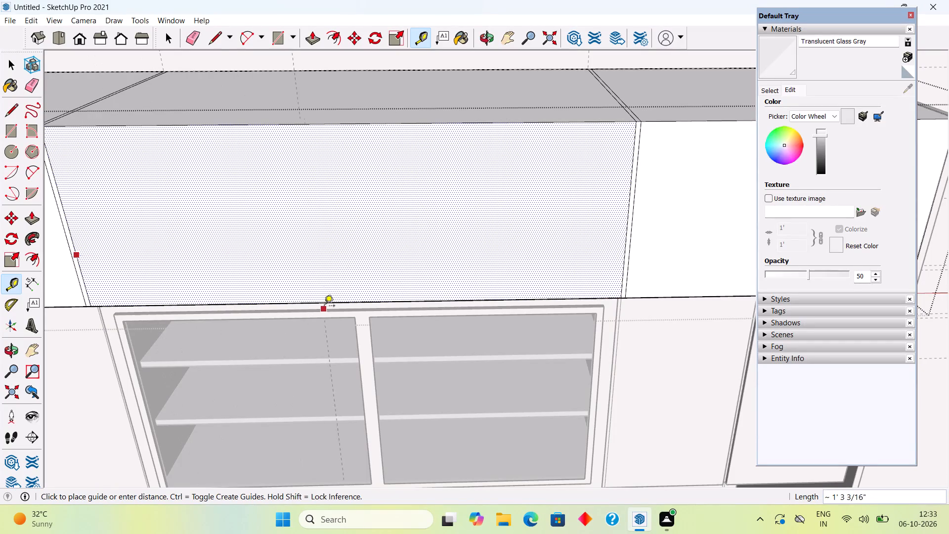
{"action": "left_click", "coordinate": [363, 301]}
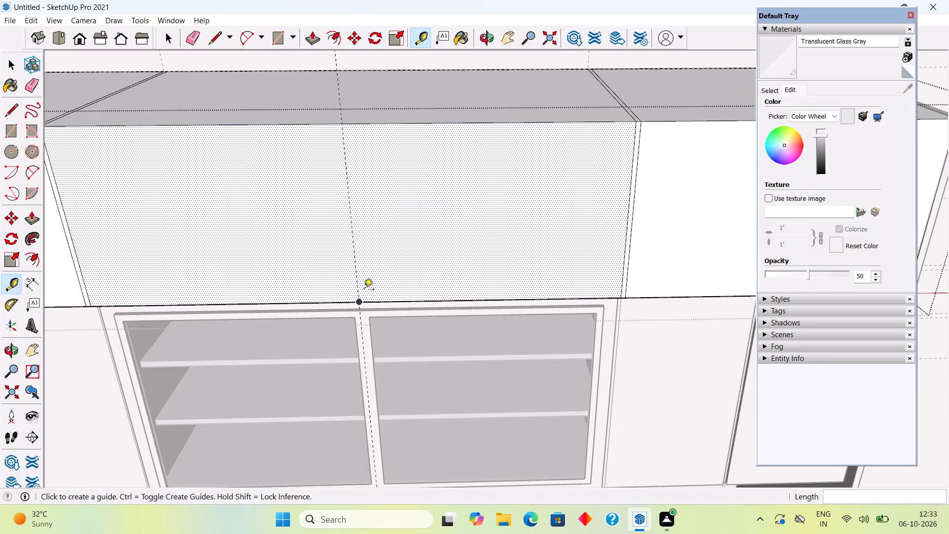
Offset a guide 0.15" to each side of the centre guide on the front face above the glass doors.
{"action": "left_click", "coordinate": [355, 256]}
{"action": "type", "text": ".15\""}
{"action": "key", "text": "Return"}
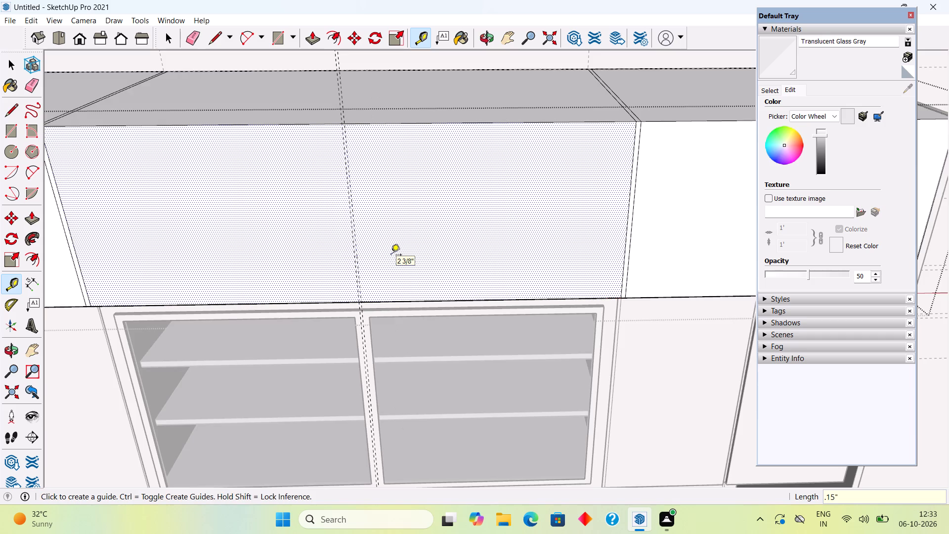
{"action": "scroll", "coordinate": [391, 256], "scroll_direction": "up", "scroll_amount": 6}
{"action": "left_click", "coordinate": [317, 226]}
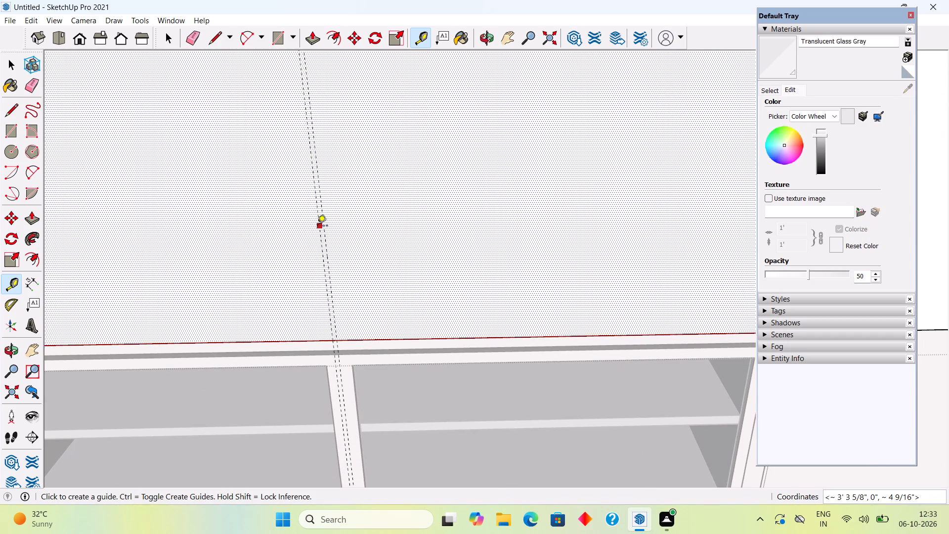
{"action": "type", "text": ".15\""}
{"action": "key", "text": "Return"}
{"action": "key", "text": "space"}
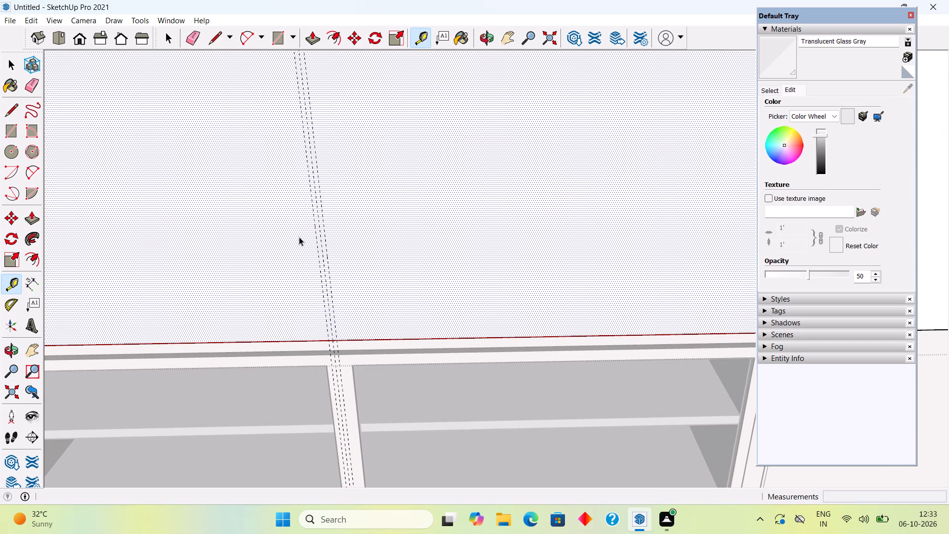
Draw a full-height rectangle about 5/16" wide between the two outer guides on the front face above the glass doors.
{"action": "scroll", "coordinate": [299, 238], "scroll_direction": "down", "scroll_amount": 10}
{"action": "scroll", "coordinate": [324, 172], "scroll_direction": "up", "scroll_amount": 4}
{"action": "middle_click_drag", "start_coordinate": [341, 166], "coordinate": [403, 164]}
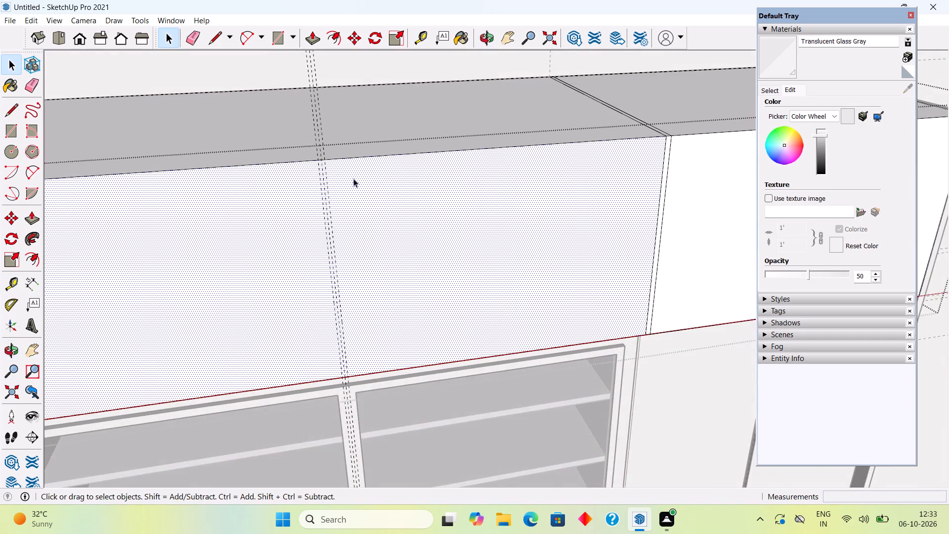
{"action": "scroll", "coordinate": [321, 188], "scroll_direction": "up", "scroll_amount": 4}
{"action": "key", "text": "r"}
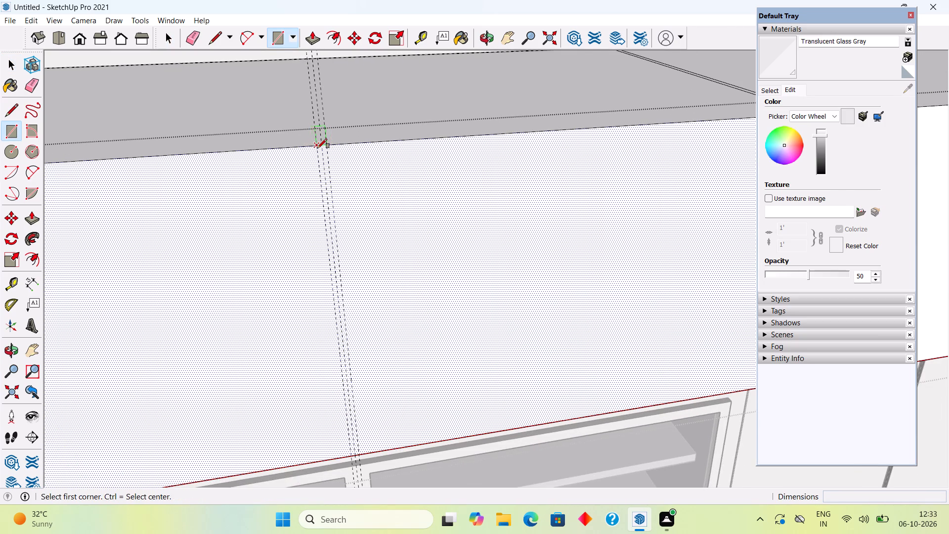
{"action": "left_click", "coordinate": [319, 148]}
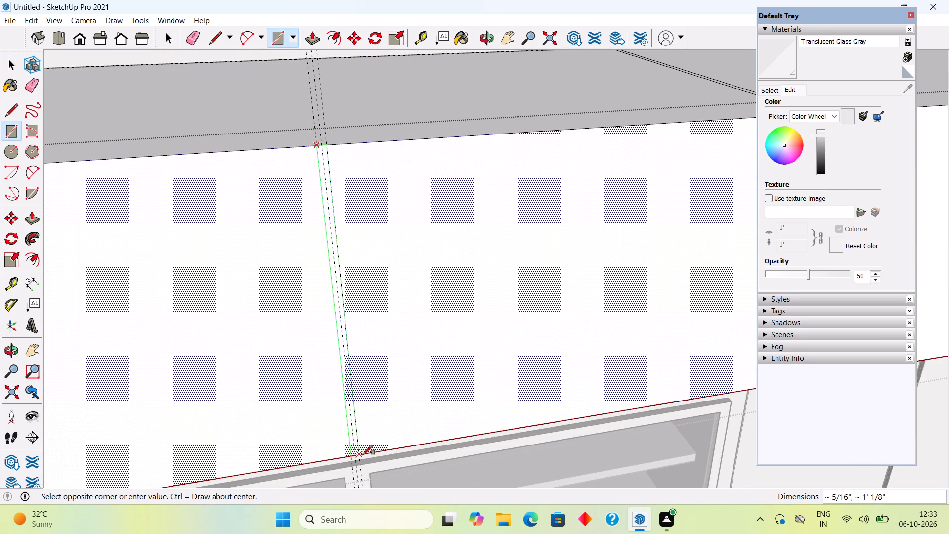
{"action": "left_click", "coordinate": [359, 457]}
{"action": "key", "text": "space"}
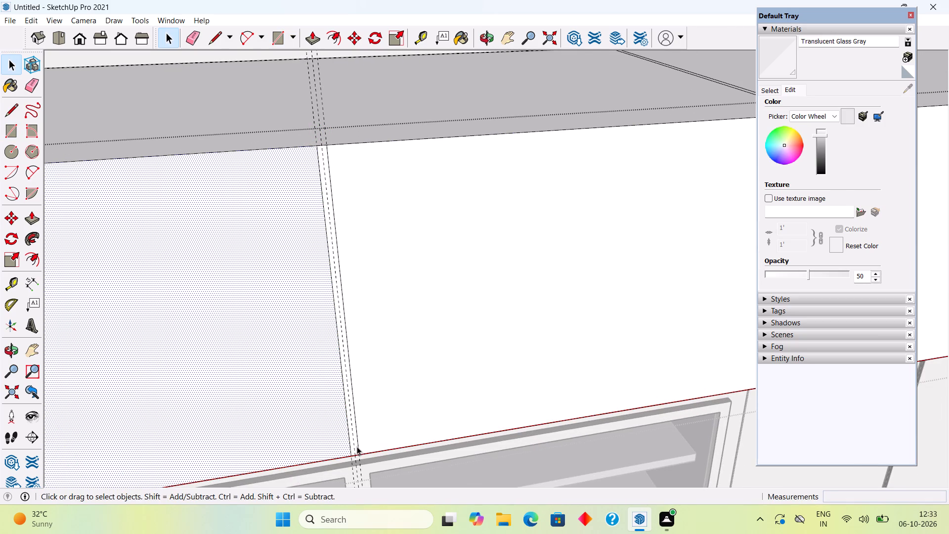
Delete the centre guide running through the narrow strip above the glass doors.
{"action": "key", "text": "p"}
{"action": "key", "text": "space"}
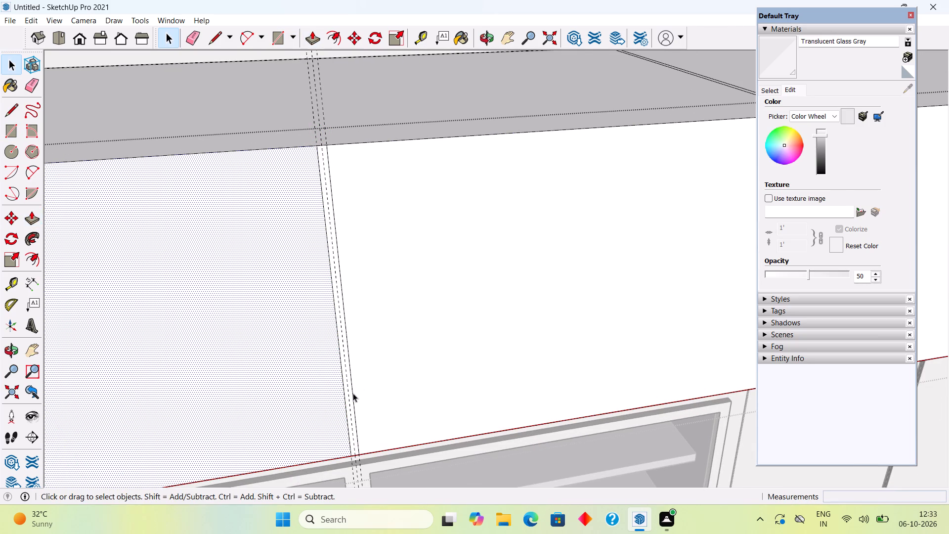
{"action": "key", "text": "space"}
{"action": "left_click", "coordinate": [353, 393]}
{"action": "left_click", "coordinate": [348, 394]}
{"action": "left_click", "coordinate": [348, 394]}
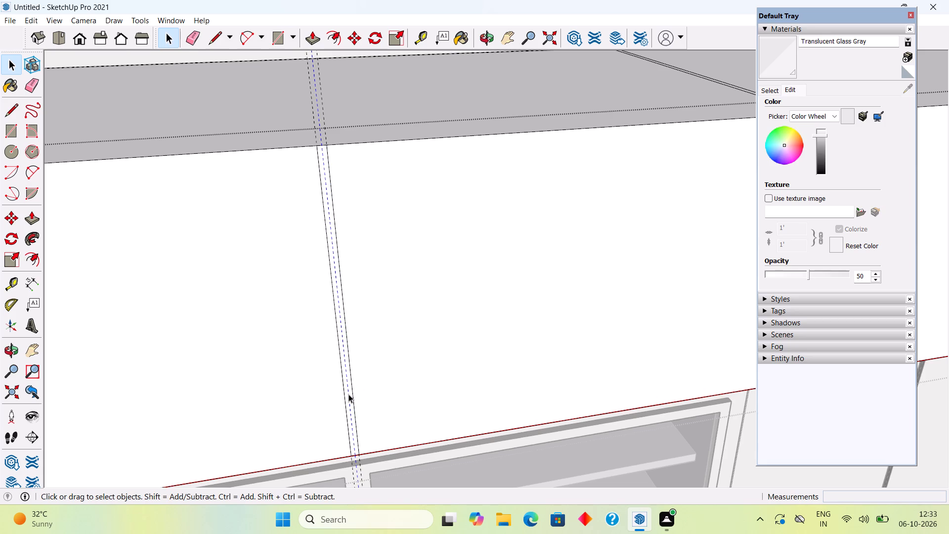
{"action": "scroll", "coordinate": [348, 394], "scroll_direction": "up", "scroll_amount": 4}
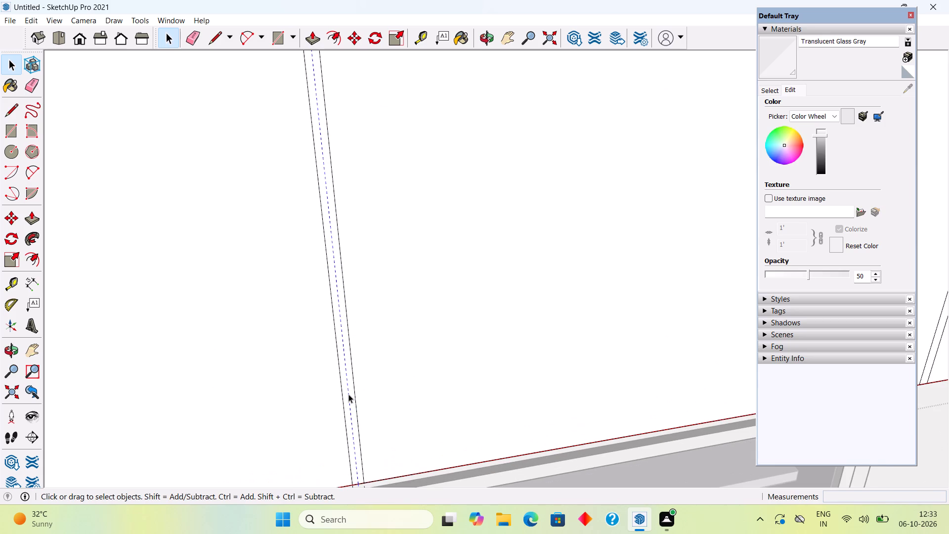
{"action": "key", "text": "Delete"}
Push the narrow strip above the glass doors 0.3" into the front face to form a groove.
{"action": "left_click", "coordinate": [348, 394]}
{"action": "key", "text": "p"}
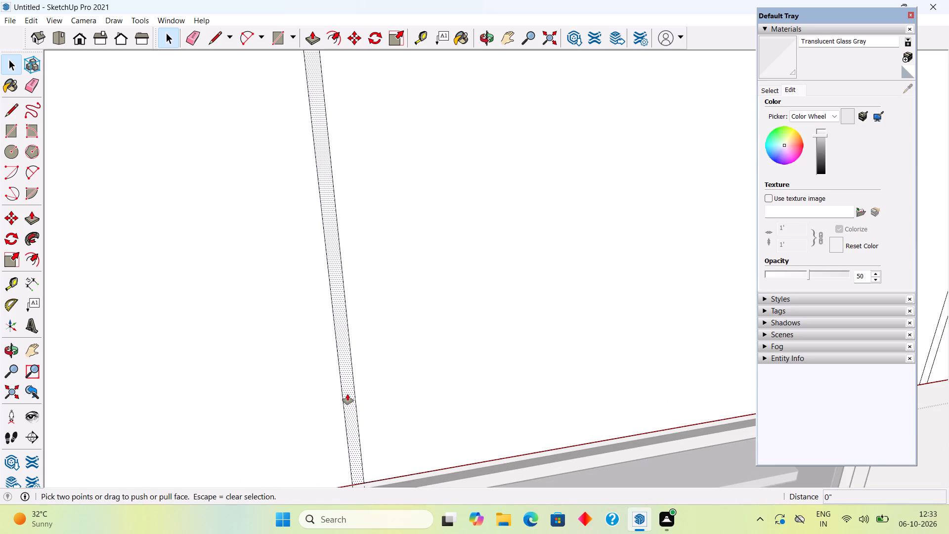
{"action": "left_click", "coordinate": [347, 394]}
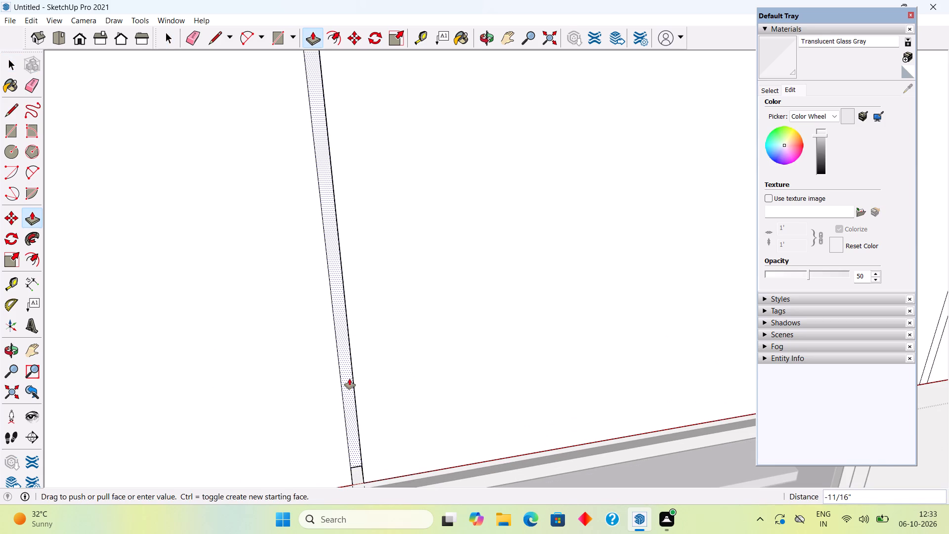
{"action": "type", "text": ".3\""}
{"action": "key", "text": "Return"}
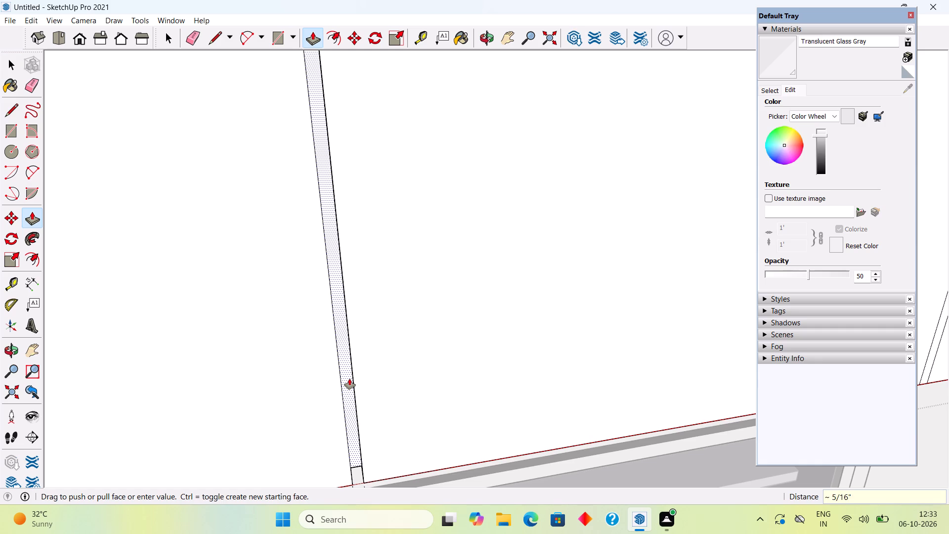
{"action": "key", "text": "space"}
Place a vertical guide on the end section's front face, in line with the door gap of the cabinet below.
{"action": "scroll", "coordinate": [349, 379], "scroll_direction": "down", "scroll_amount": 15}
{"action": "scroll", "coordinate": [319, 432], "scroll_direction": "down", "scroll_amount": 5}
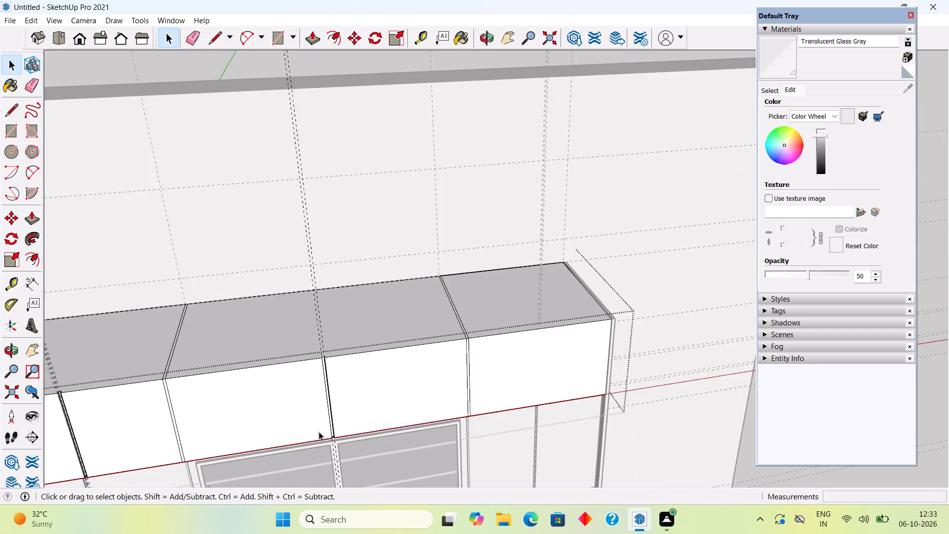
{"action": "scroll", "coordinate": [542, 399], "scroll_direction": "up", "scroll_amount": 8}
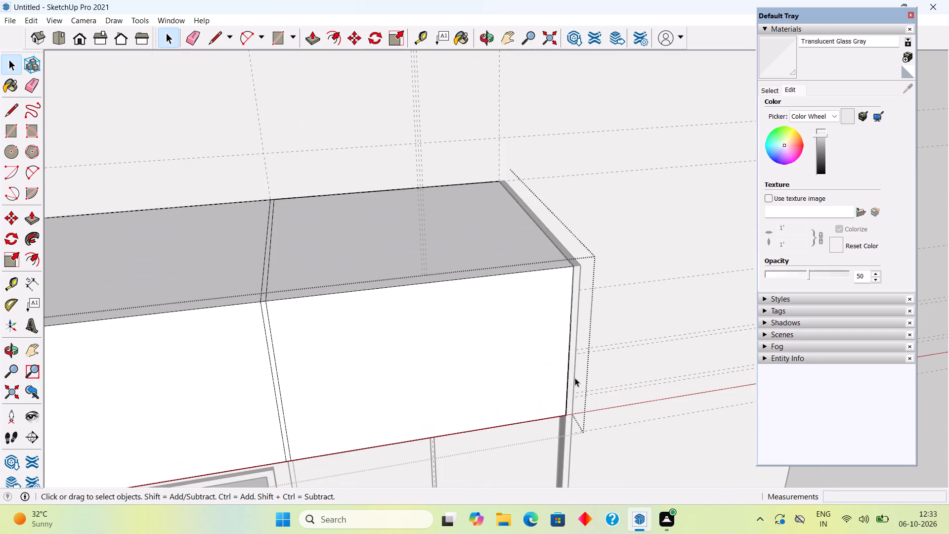
{"action": "key", "text": "t"}
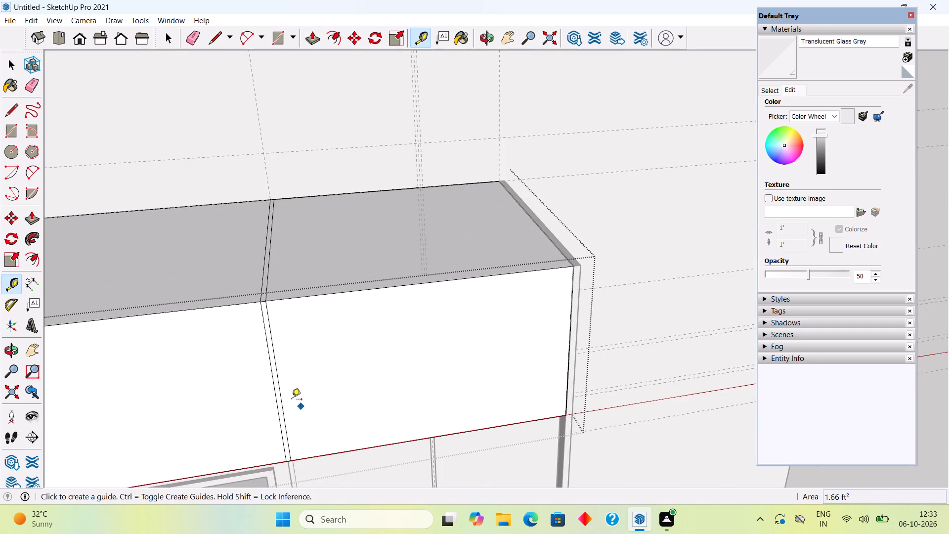
{"action": "left_click", "coordinate": [281, 401]}
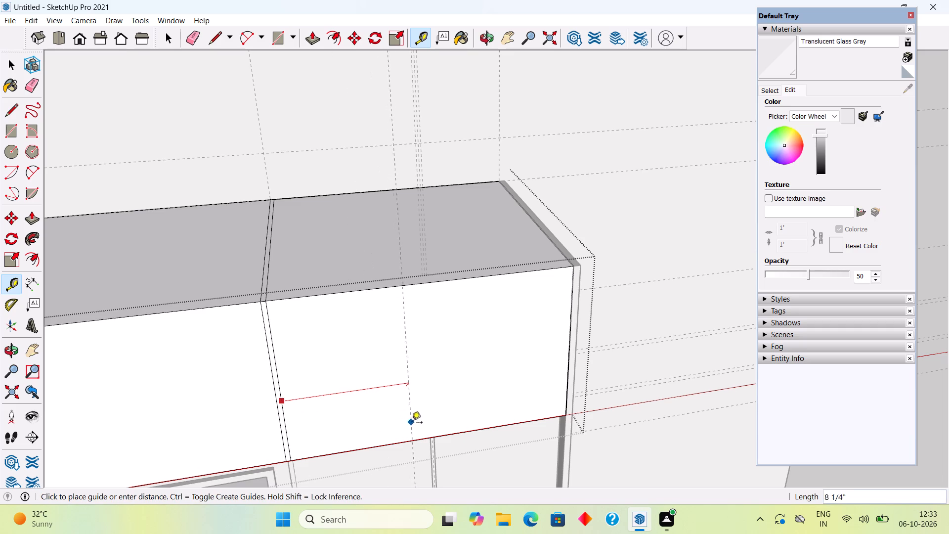
{"action": "left_click", "coordinate": [436, 439]}
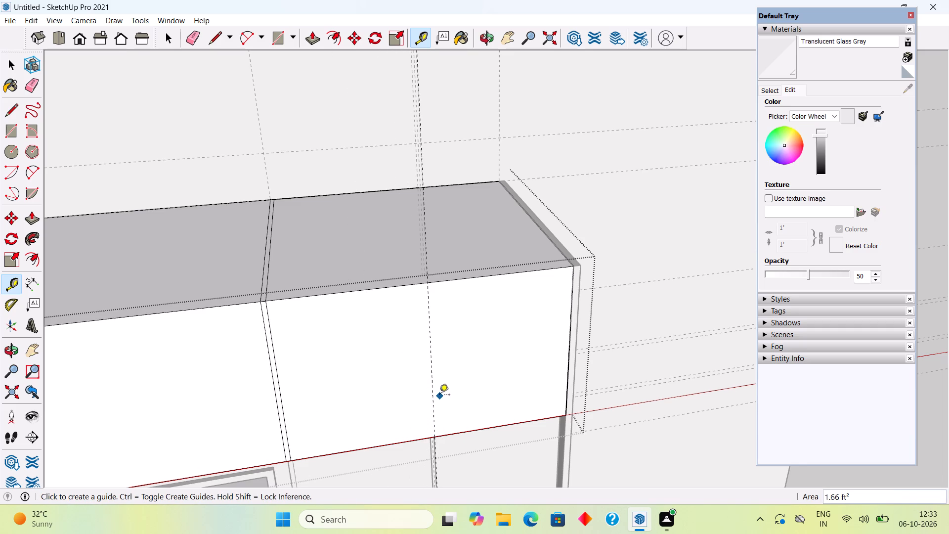
Offset a guide 0.15" to each side of the centre guide on the end section's front face.
{"action": "left_click", "coordinate": [433, 371]}
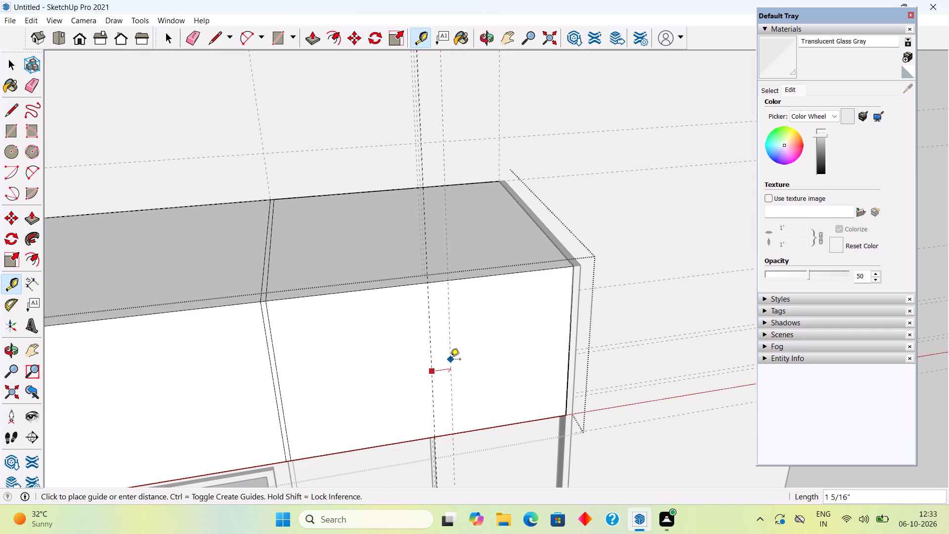
{"action": "type", "text": ".3"}
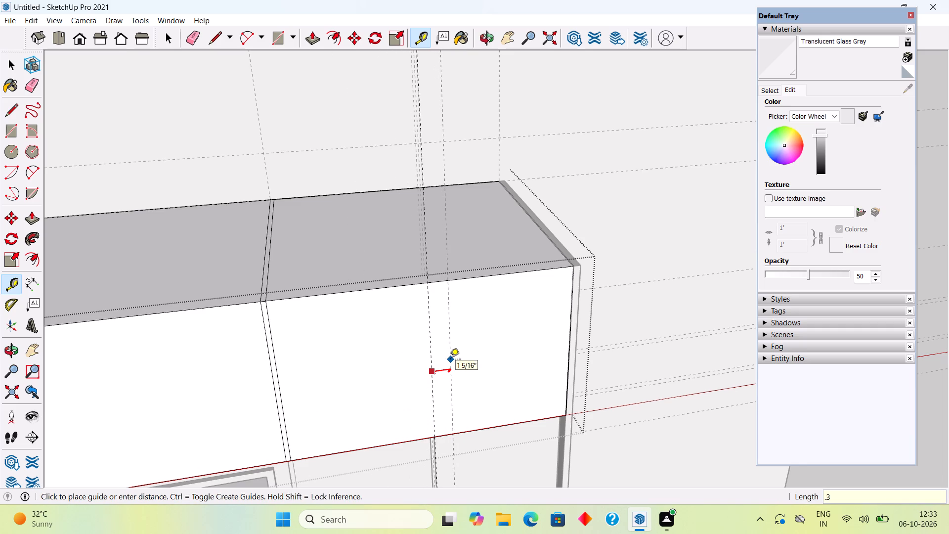
{"action": "key", "text": "Delete"}
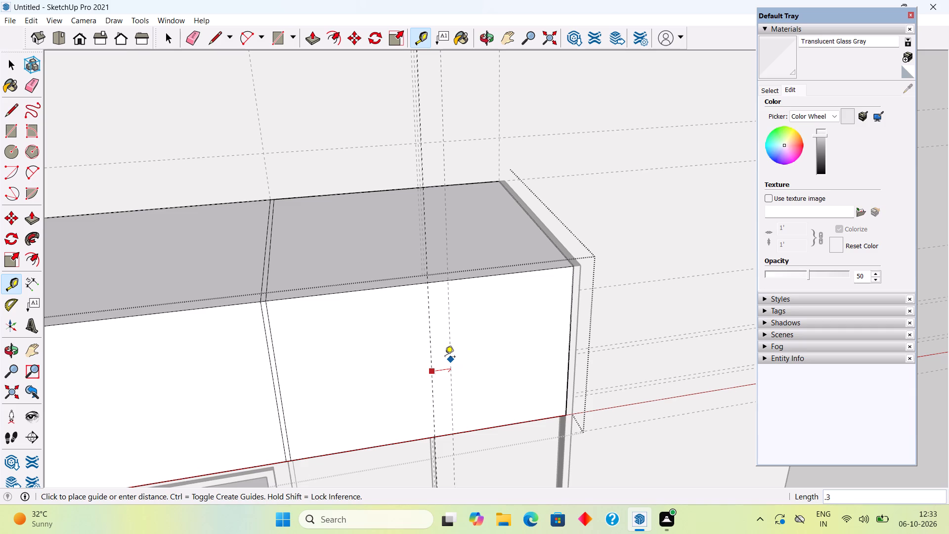
{"action": "key", "text": "BackSpace"}
{"action": "key", "text": "space"}
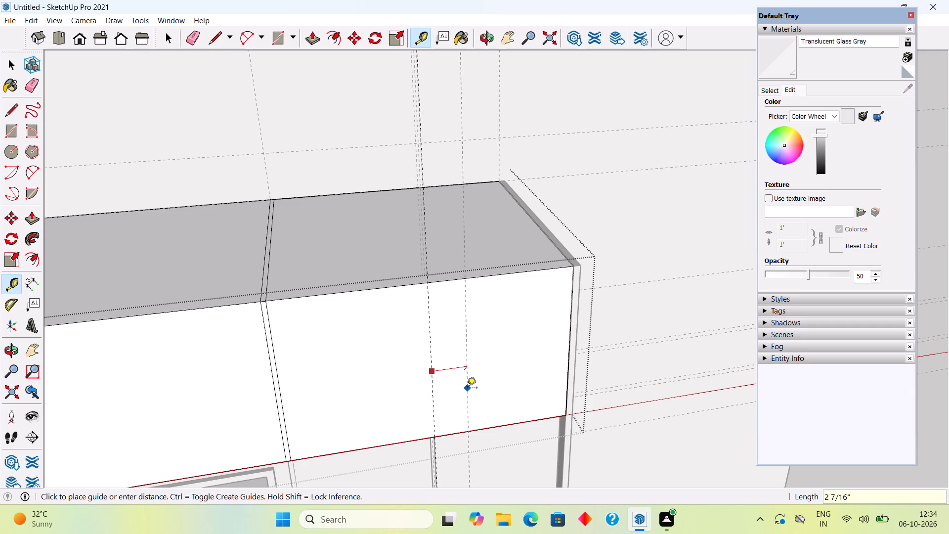
{"action": "type", "text": ".15\""}
{"action": "key", "text": "Return"}
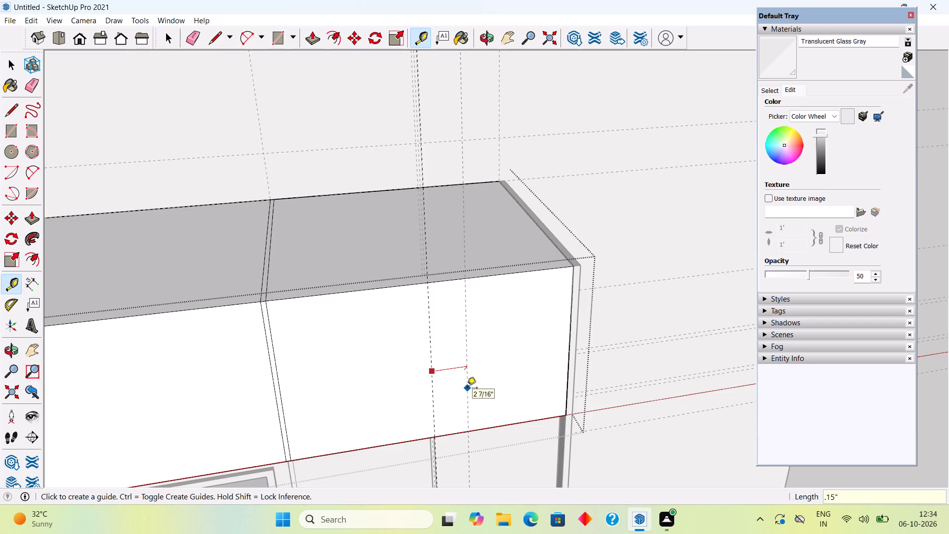
{"action": "scroll", "coordinate": [467, 389], "scroll_direction": "up", "scroll_amount": 7}
{"action": "left_click", "coordinate": [392, 348]}
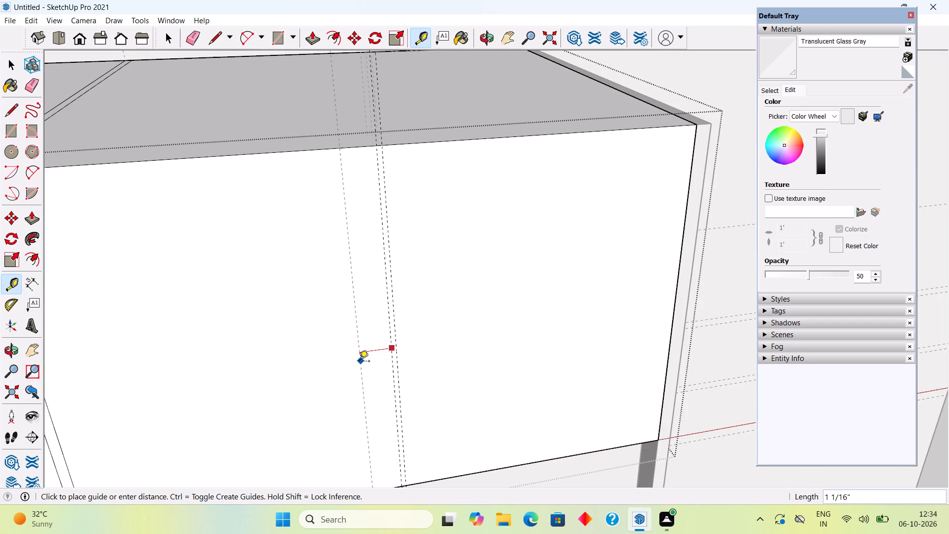
{"action": "type", "text": ".15\""}
{"action": "key", "text": "Return"}
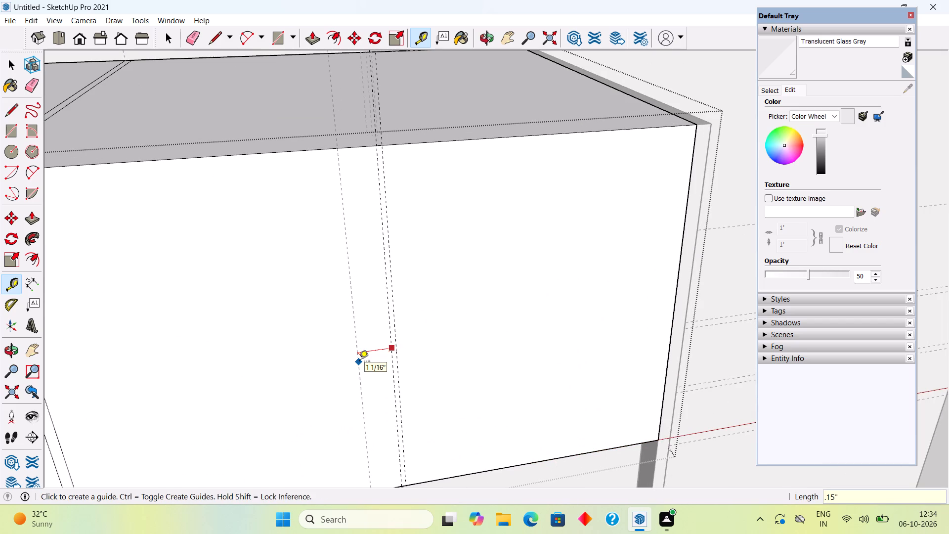
{"action": "key", "text": "space"}
Draw a full-height rectangle between the two offset guides on the end section's front face, forming a narrow strip.
{"action": "key", "text": "r"}
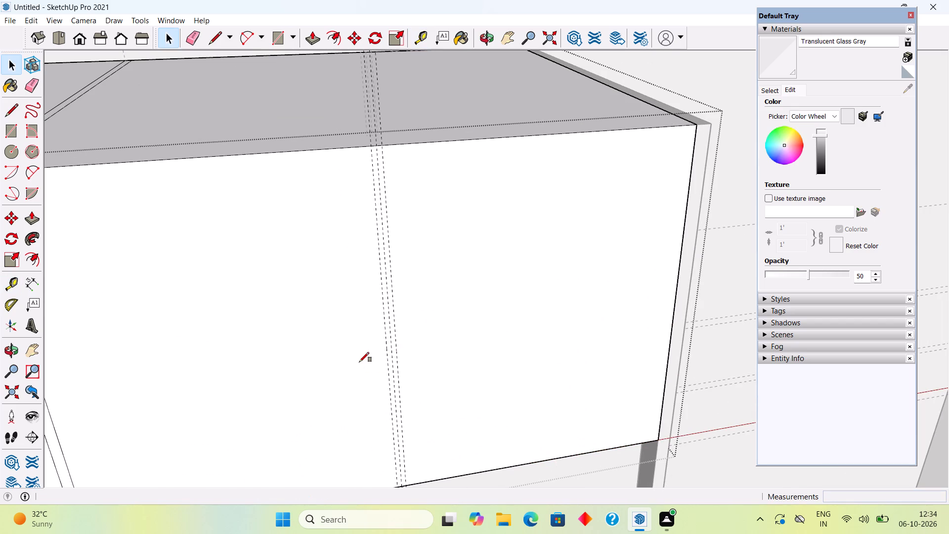
{"action": "left_click", "coordinate": [370, 148]}
{"action": "scroll", "coordinate": [415, 477], "scroll_direction": "up", "scroll_amount": 1}
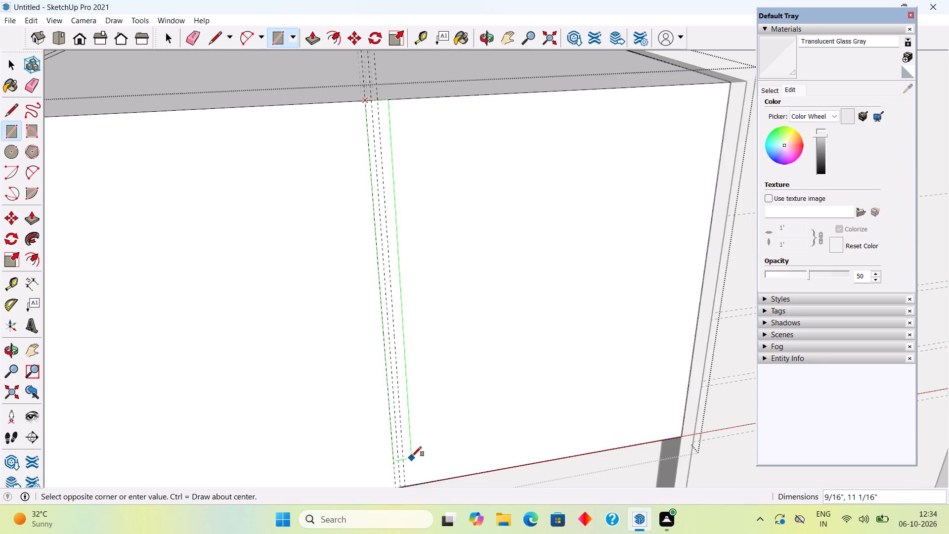
{"action": "scroll", "coordinate": [411, 455], "scroll_direction": "down", "scroll_amount": 6}
{"action": "scroll", "coordinate": [406, 469], "scroll_direction": "up", "scroll_amount": 9}
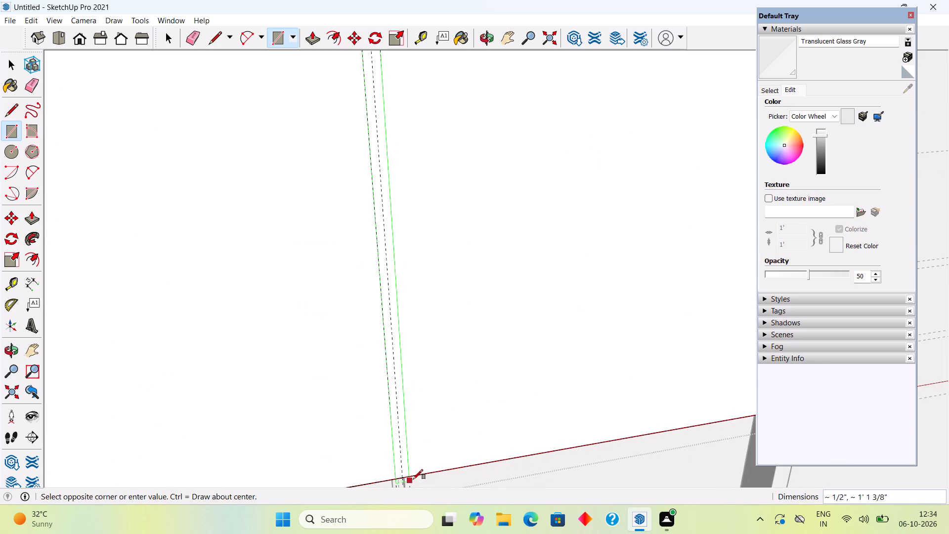
{"action": "left_click", "coordinate": [410, 475]}
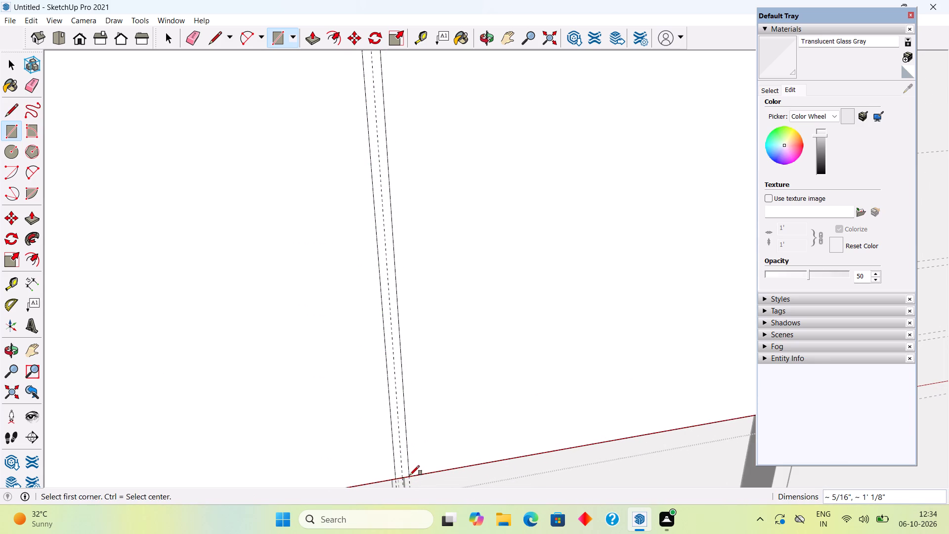
{"action": "key", "text": "space"}
Push the end section's narrow strip 0.3" into the front face to form a groove, and close the group.
{"action": "left_click", "coordinate": [404, 467]}
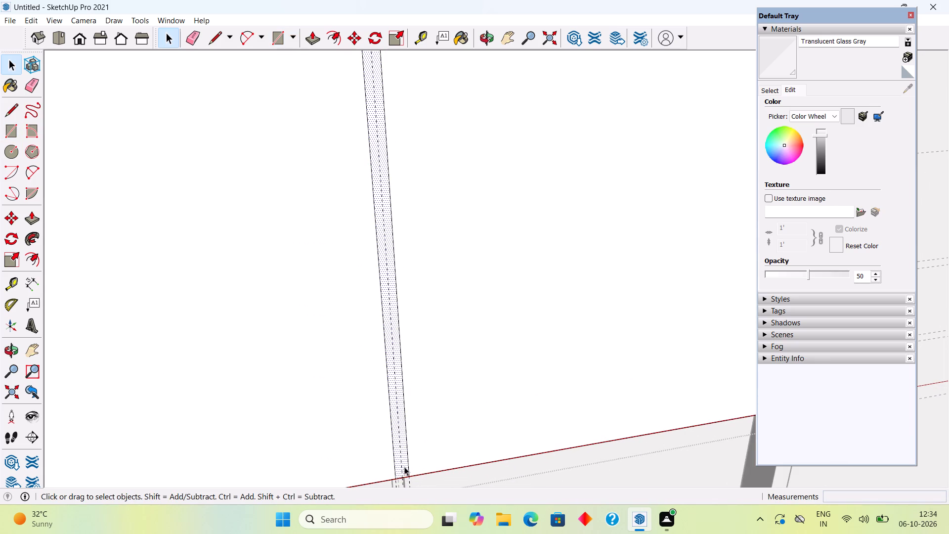
{"action": "key", "text": "p"}
{"action": "left_click", "coordinate": [404, 467]}
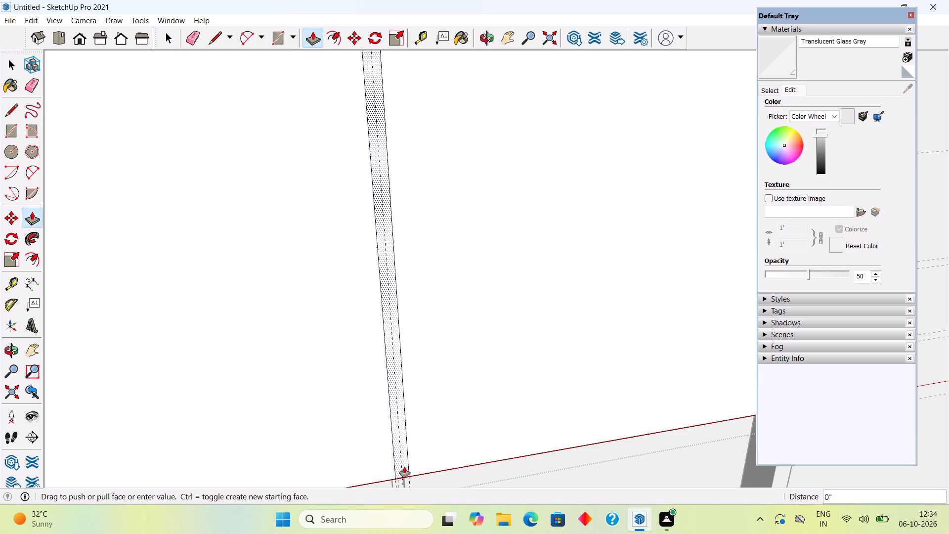
{"action": "type", "text": ".3\""}
{"action": "key", "text": "Return"}
{"action": "key", "text": "space"}
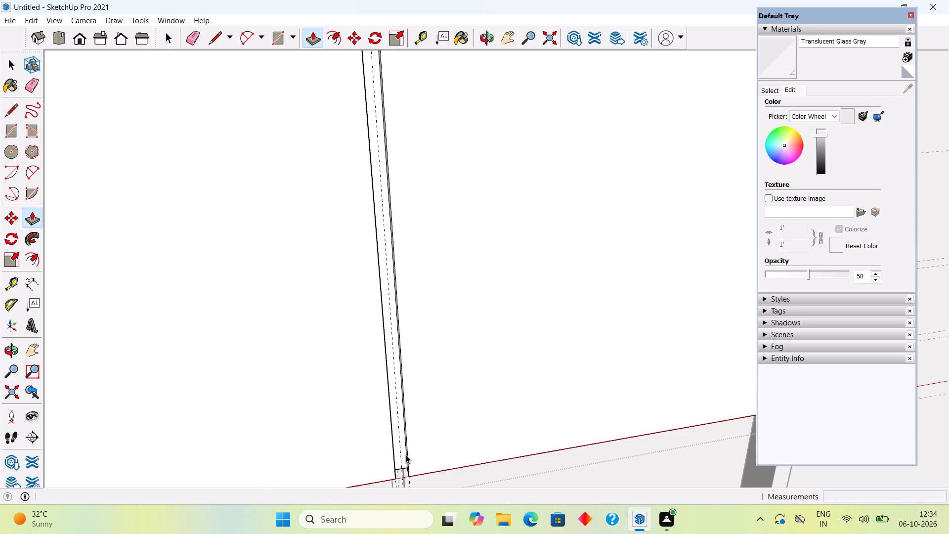
{"action": "scroll", "coordinate": [402, 437], "scroll_direction": "down", "scroll_amount": 20}
{"action": "scroll", "coordinate": [402, 437], "scroll_direction": "down", "scroll_amount": 14}
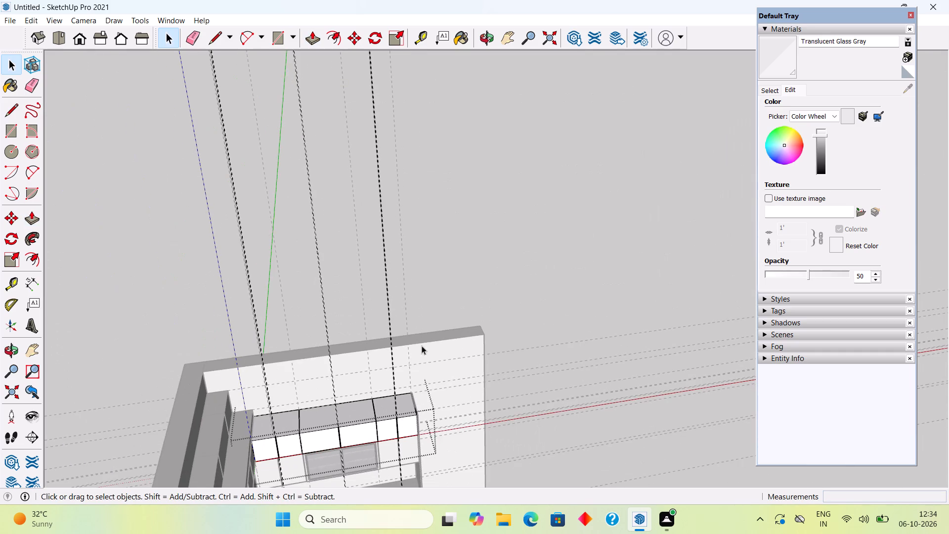
{"action": "left_click", "coordinate": [446, 256]}
Draw a 4" by about 1' 7 3/16" rectangle over the end of the adjoining wall's top filler, at the inner corner.
{"action": "middle_click_drag", "start_coordinate": [338, 428], "coordinate": [211, 388]}
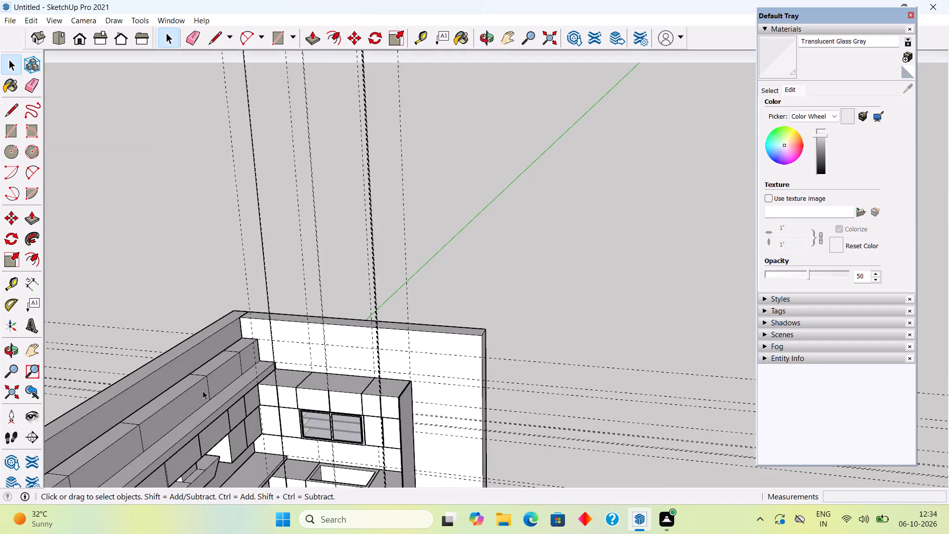
{"action": "scroll", "coordinate": [284, 405], "scroll_direction": "up", "scroll_amount": 3}
{"action": "middle_click_drag", "start_coordinate": [246, 342], "coordinate": [85, 391]}
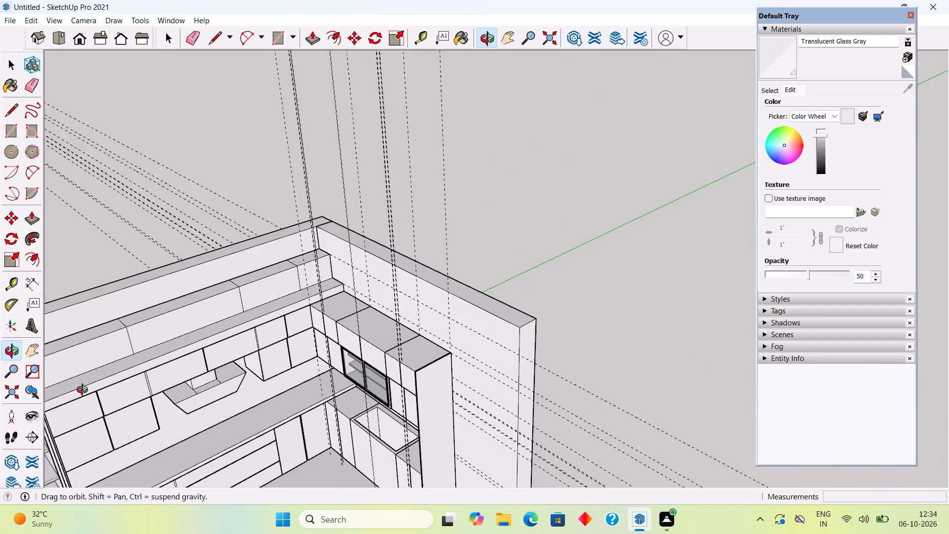
{"action": "middle_click_drag", "start_coordinate": [85, 391], "coordinate": [243, 331]}
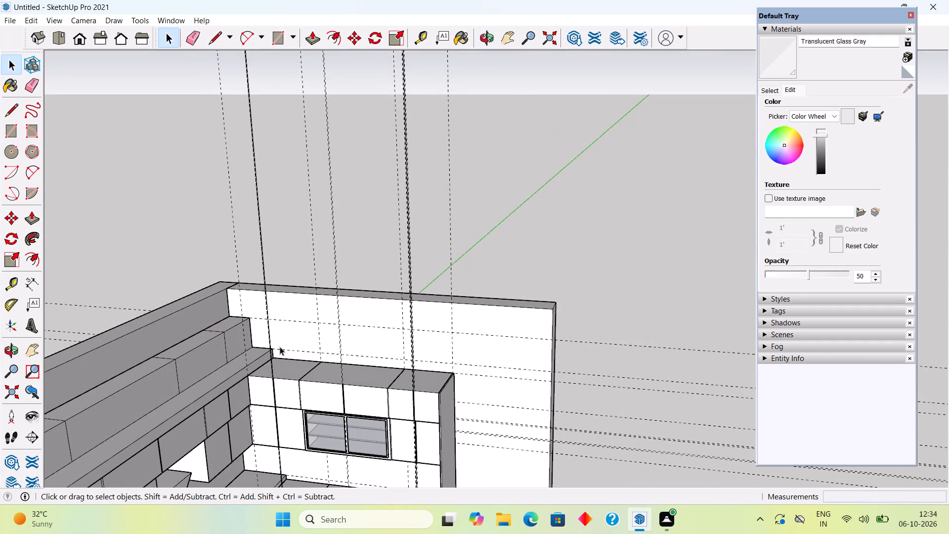
{"action": "scroll", "coordinate": [281, 347], "scroll_direction": "up", "scroll_amount": 3}
{"action": "scroll", "coordinate": [233, 379], "scroll_direction": "up", "scroll_amount": 2}
{"action": "scroll", "coordinate": [304, 344], "scroll_direction": "up", "scroll_amount": 2}
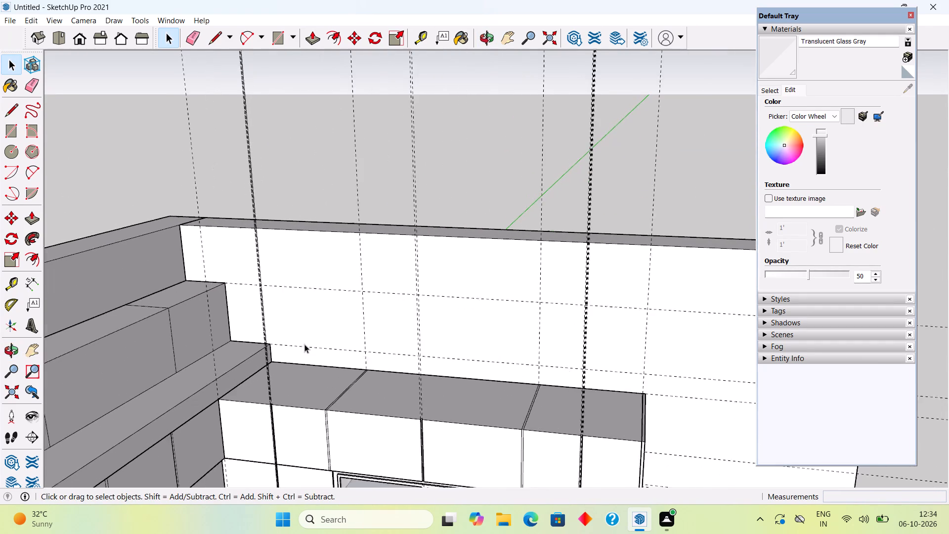
{"action": "scroll", "coordinate": [304, 344], "scroll_direction": "up", "scroll_amount": 1}
{"action": "middle_click_drag", "start_coordinate": [225, 375], "coordinate": [129, 389]}
{"action": "scroll", "coordinate": [318, 351], "scroll_direction": "up", "scroll_amount": 2}
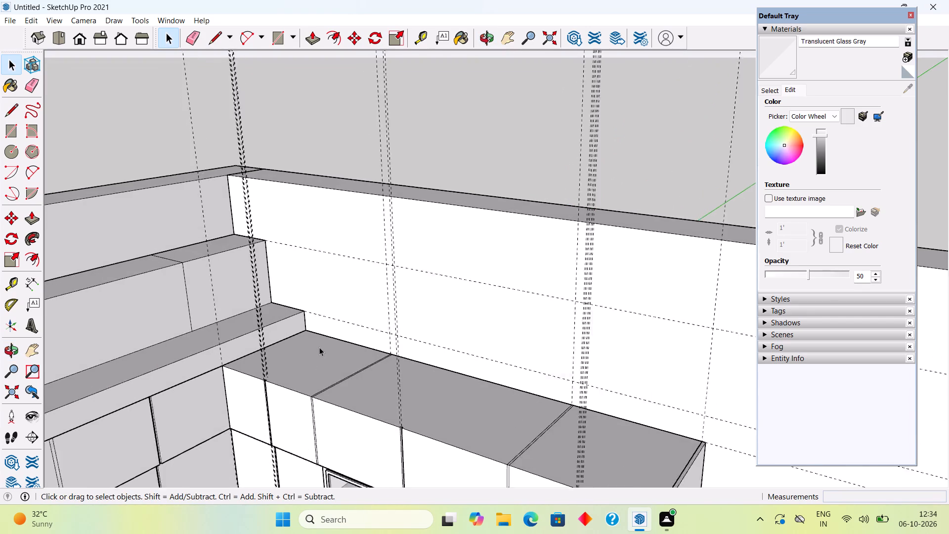
{"action": "scroll", "coordinate": [319, 347], "scroll_direction": "up", "scroll_amount": 2}
{"action": "key", "text": "r"}
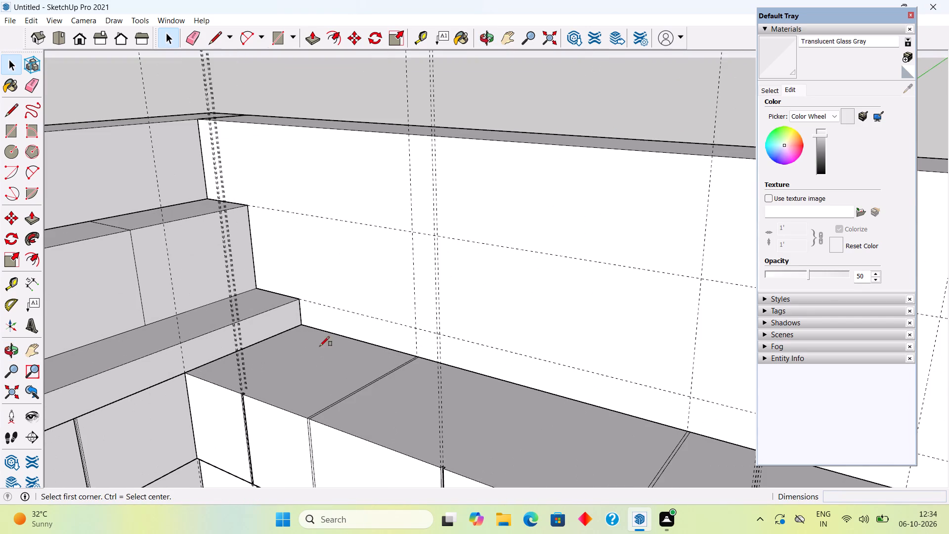
{"action": "left_click", "coordinate": [177, 343]}
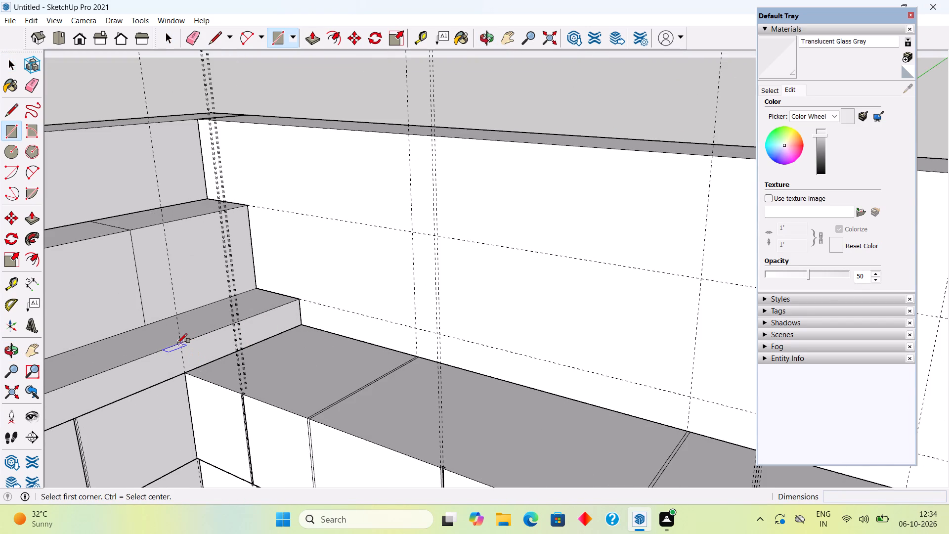
{"action": "left_click", "coordinate": [305, 326]}
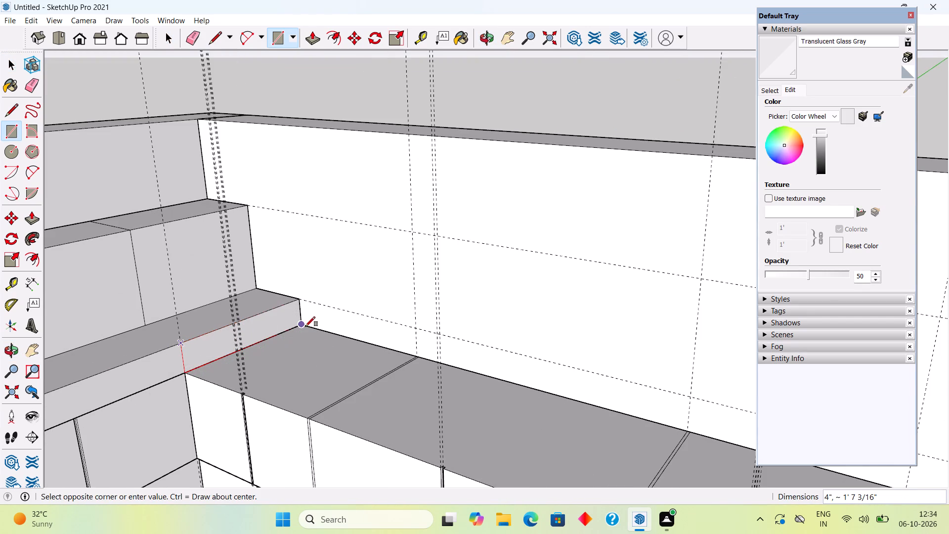
{"action": "key", "text": "space"}
Extrude the corner rectangle about 6' 5 1/2" along the top of the upper cabinets, up to the side panel.
{"action": "scroll", "coordinate": [200, 345], "scroll_direction": "down", "scroll_amount": 4}
{"action": "middle_click_drag", "start_coordinate": [190, 379], "coordinate": [190, 339]}
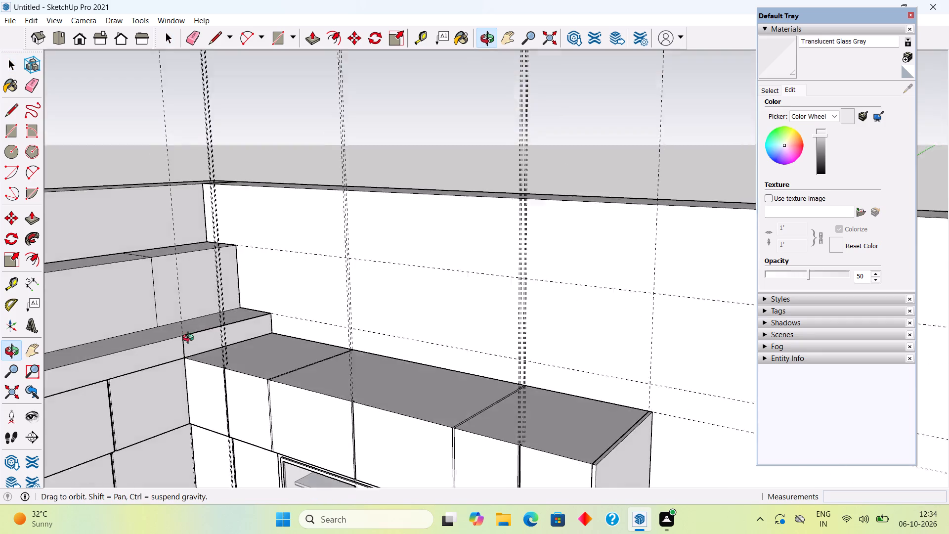
{"action": "middle_click_drag", "start_coordinate": [190, 339], "coordinate": [383, 265]}
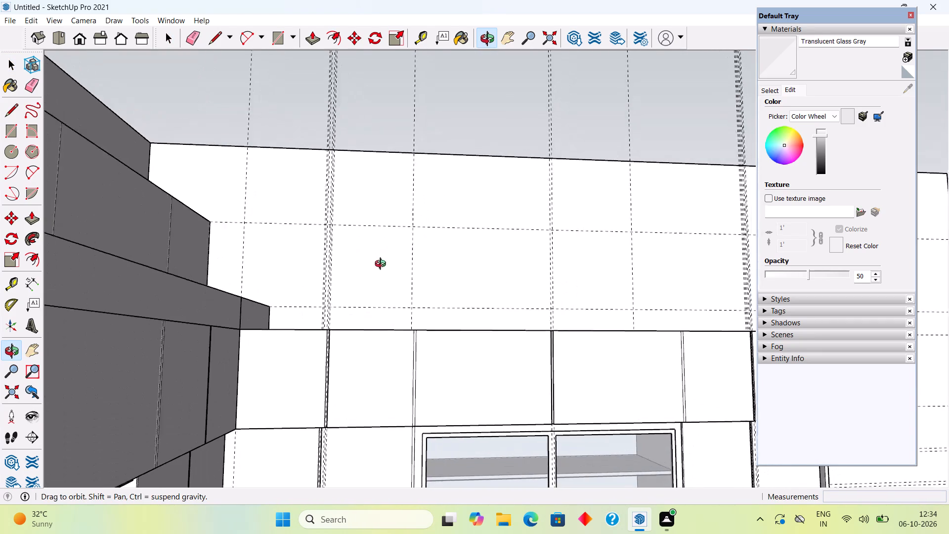
{"action": "middle_click_drag", "start_coordinate": [383, 265], "coordinate": [381, 266]}
{"action": "middle_click_drag", "start_coordinate": [360, 299], "coordinate": [191, 415]}
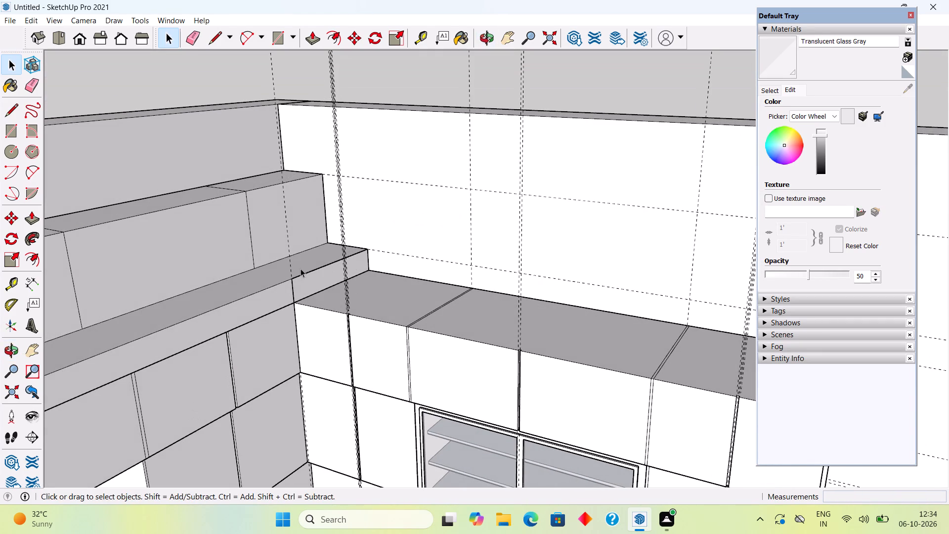
{"action": "left_click", "coordinate": [305, 284]}
{"action": "key", "text": "p"}
{"action": "left_click", "coordinate": [305, 284]}
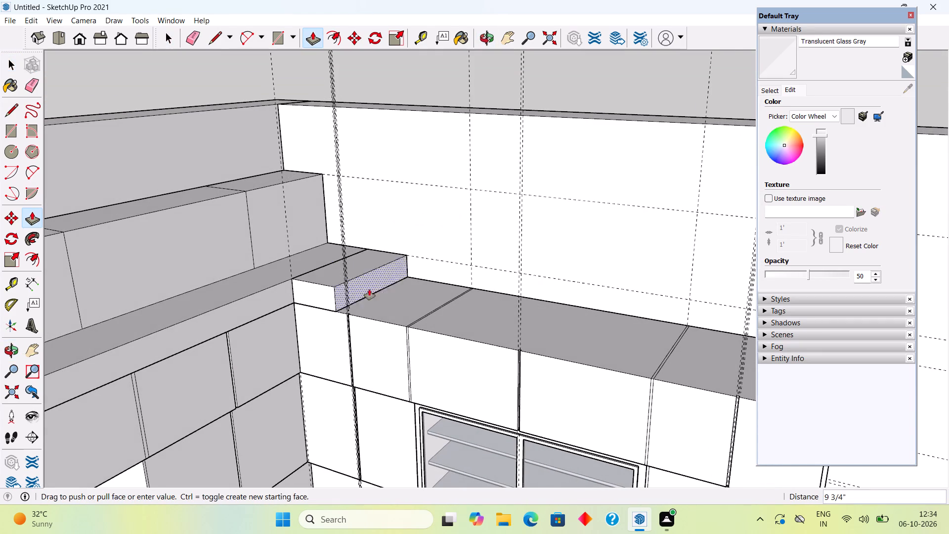
{"action": "scroll", "coordinate": [410, 298], "scroll_direction": "down", "scroll_amount": 10}
{"action": "scroll", "coordinate": [535, 347], "scroll_direction": "up", "scroll_amount": 4}
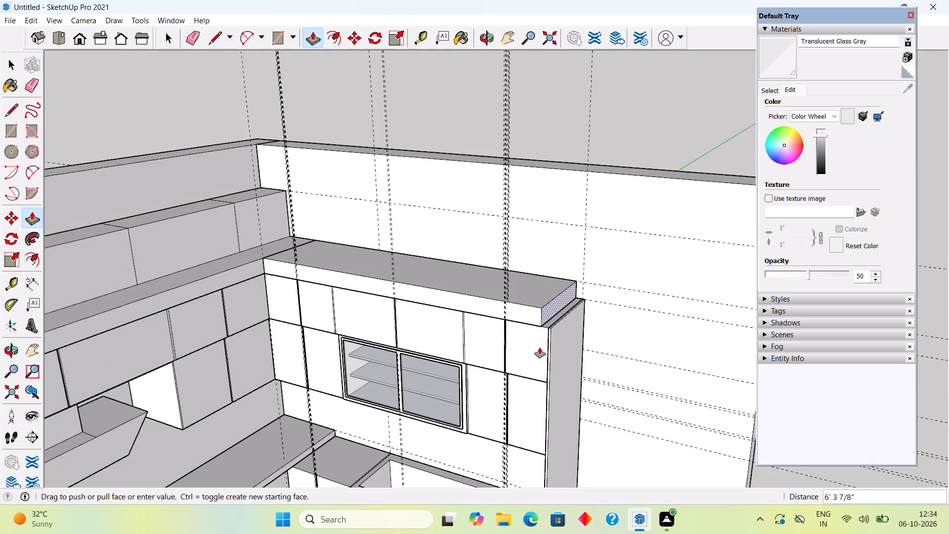
{"action": "scroll", "coordinate": [540, 348], "scroll_direction": "up", "scroll_amount": 12}
{"action": "left_click", "coordinate": [548, 340]}
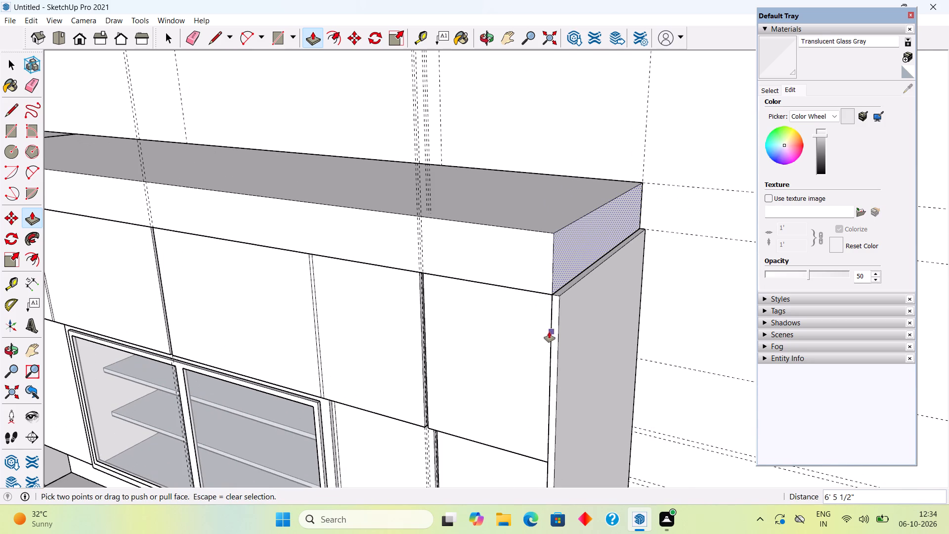
{"action": "key", "text": "space"}
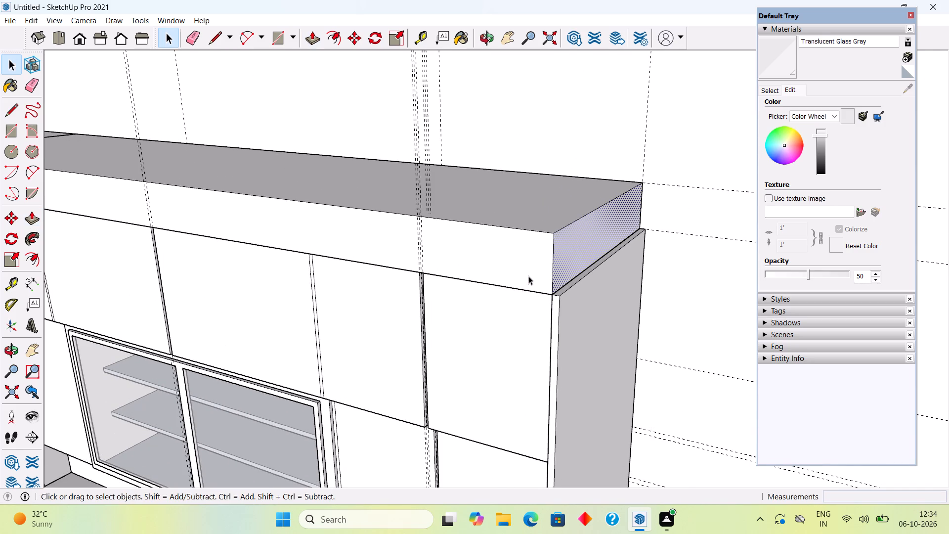
Make the whole extruded filler above the upper cabinets a group.
{"action": "triple_click", "coordinate": [528, 276]}
{"action": "right_click", "coordinate": [528, 276]}
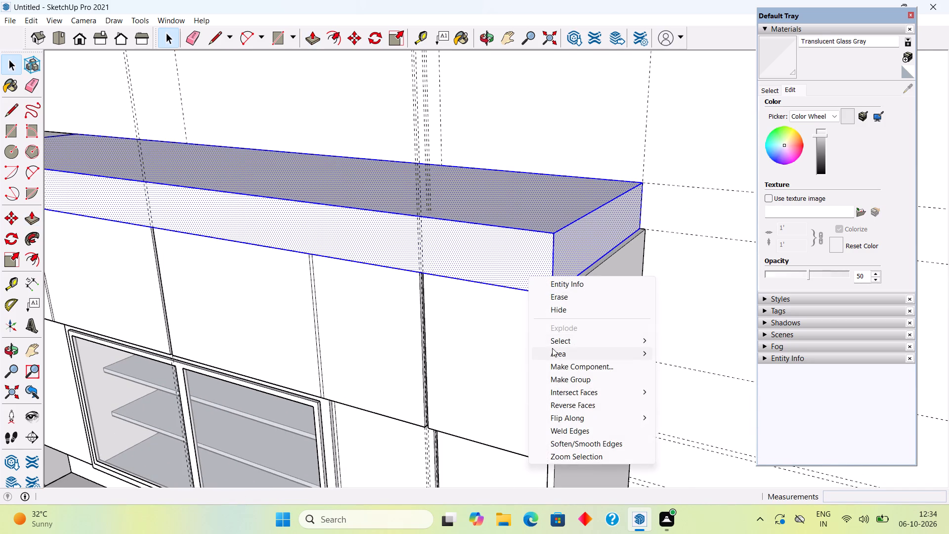
{"action": "left_click", "coordinate": [557, 375]}
{"action": "scroll", "coordinate": [560, 335], "scroll_direction": "down", "scroll_amount": 18}
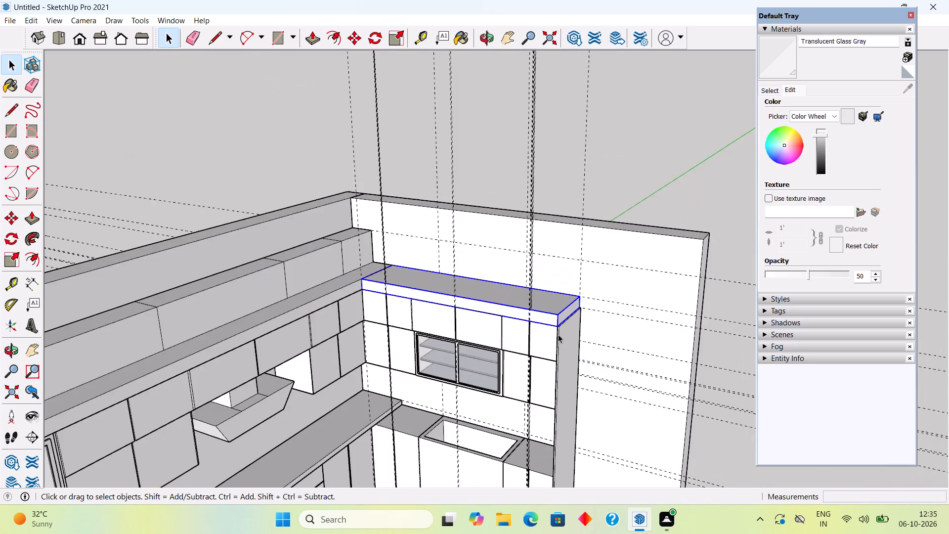
{"action": "scroll", "coordinate": [558, 334], "scroll_direction": "down", "scroll_amount": 6}
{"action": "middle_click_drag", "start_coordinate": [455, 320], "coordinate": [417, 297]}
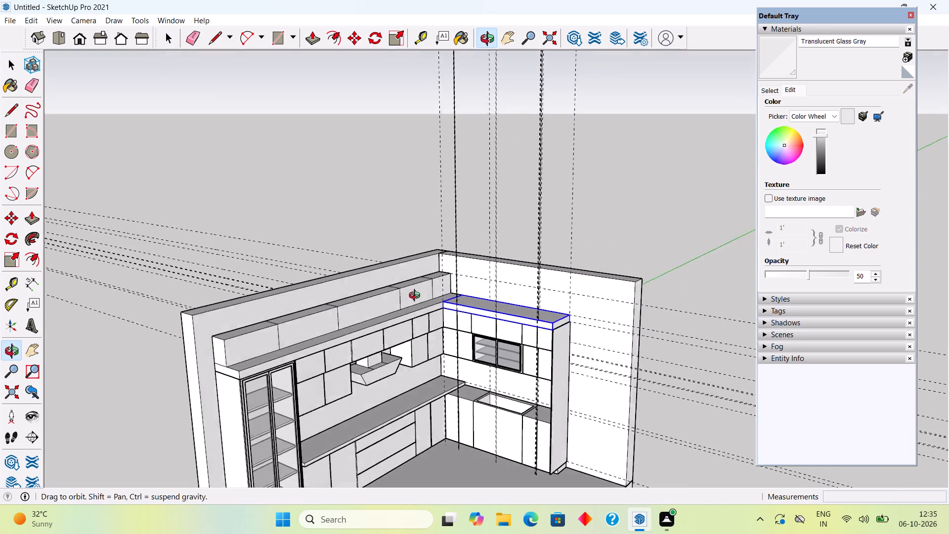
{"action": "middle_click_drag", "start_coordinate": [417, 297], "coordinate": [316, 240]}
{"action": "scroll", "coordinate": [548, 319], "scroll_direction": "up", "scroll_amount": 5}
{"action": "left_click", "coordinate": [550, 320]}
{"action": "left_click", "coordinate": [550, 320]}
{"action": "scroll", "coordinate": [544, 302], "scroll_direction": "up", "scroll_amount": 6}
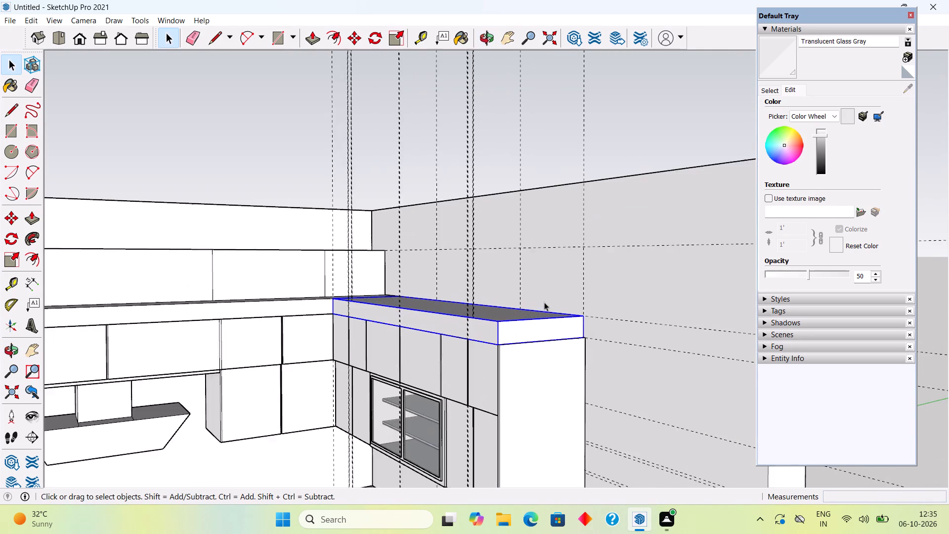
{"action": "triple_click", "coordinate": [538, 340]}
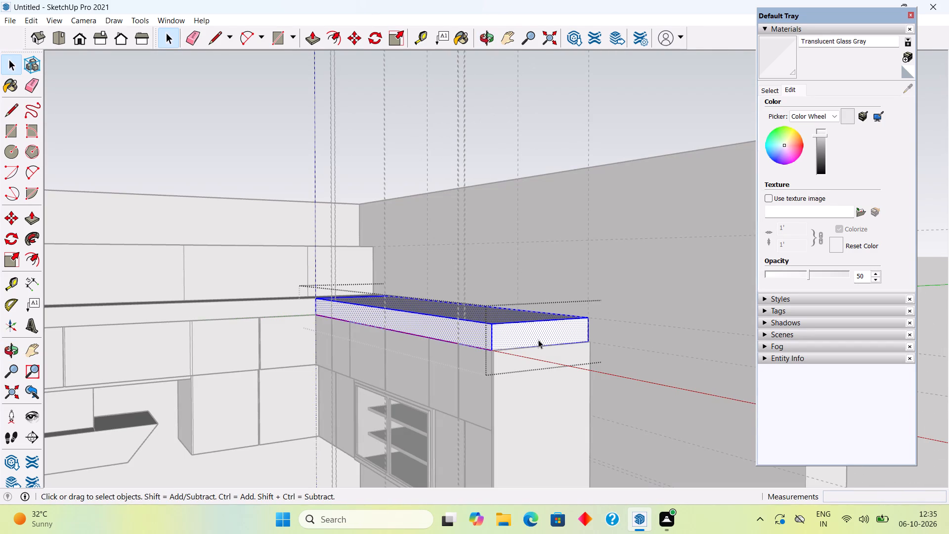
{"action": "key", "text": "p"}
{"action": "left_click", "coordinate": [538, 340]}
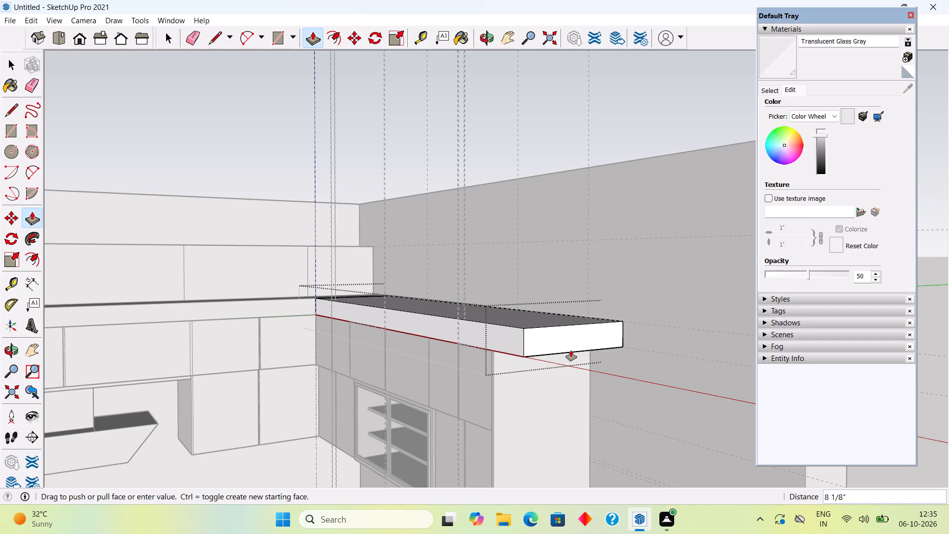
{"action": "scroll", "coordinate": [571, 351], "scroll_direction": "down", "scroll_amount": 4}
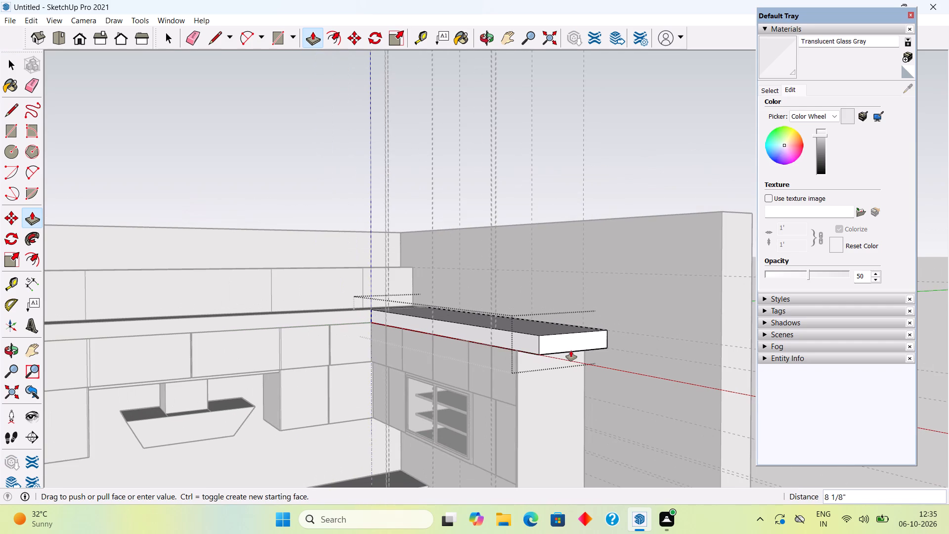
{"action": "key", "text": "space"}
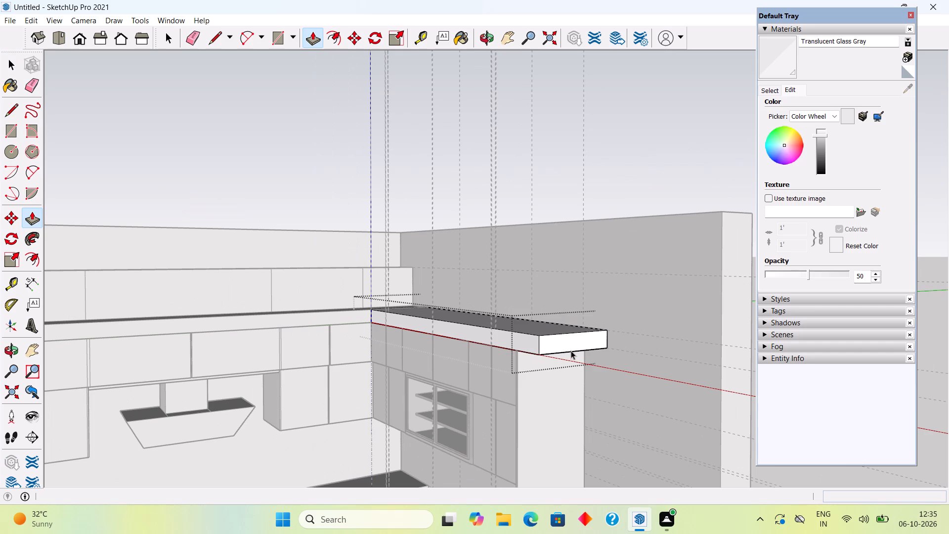
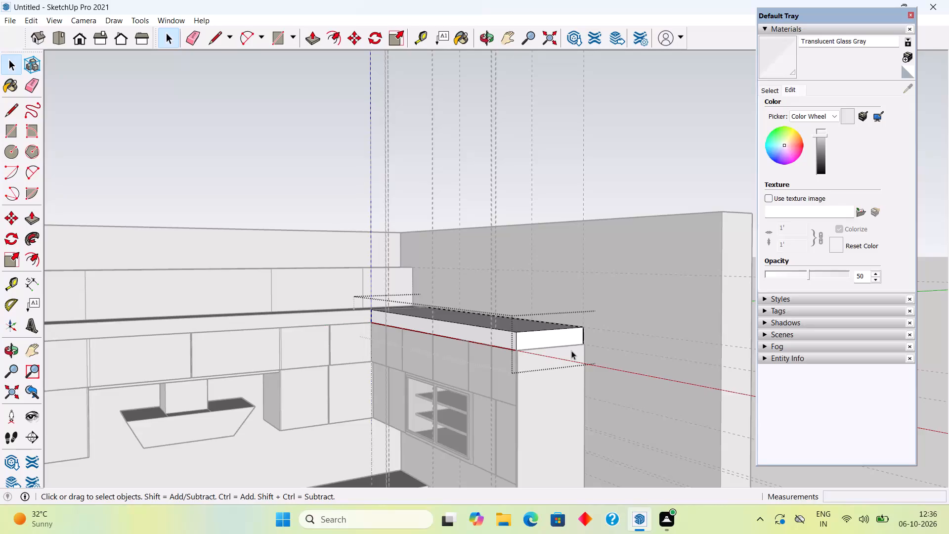
Close the group of the extruded filler above the adjoining wall's upper cabinets.
{"action": "scroll", "coordinate": [627, 310], "scroll_direction": "down", "scroll_amount": 5}
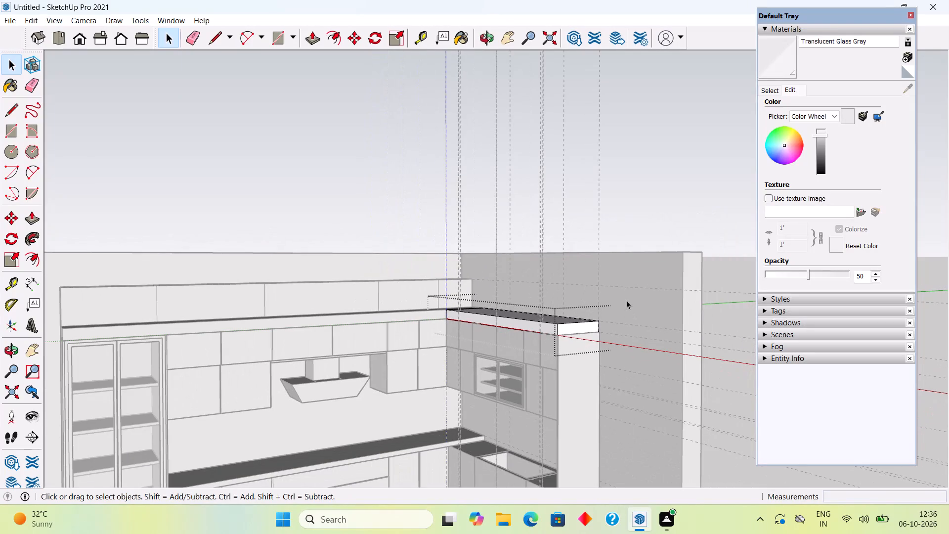
{"action": "left_click", "coordinate": [674, 205]}
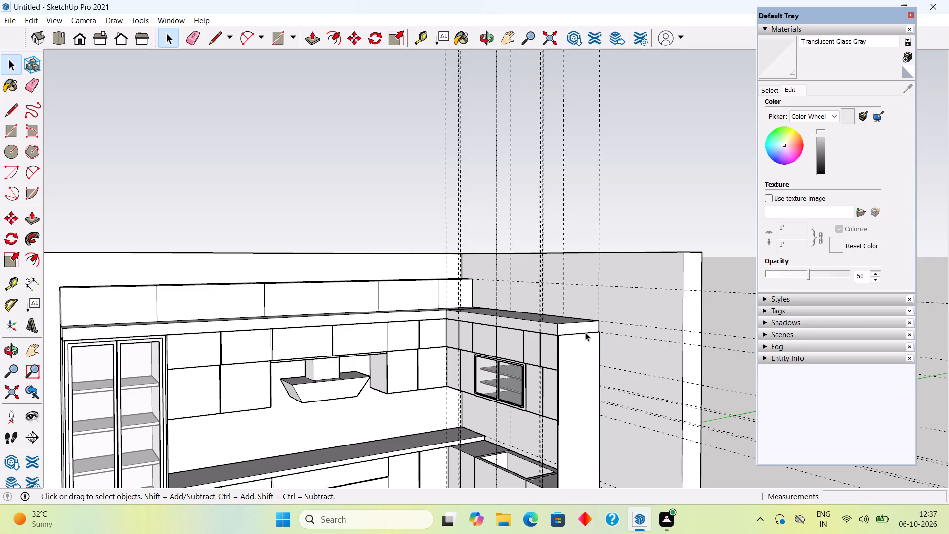
Examine the cabinets and top fillers on both kitchen walls from several angles.
{"action": "scroll", "coordinate": [588, 337], "scroll_direction": "down", "scroll_amount": 7}
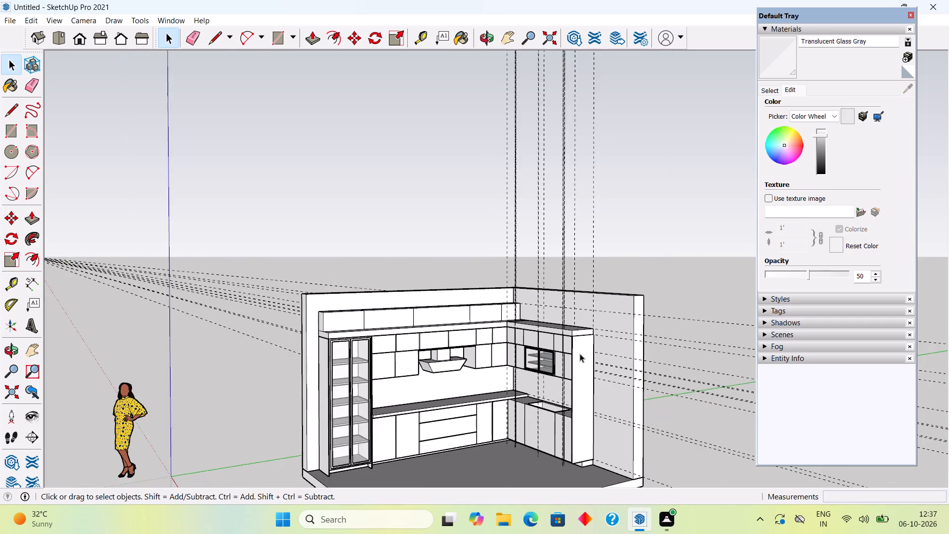
{"action": "scroll", "coordinate": [579, 354], "scroll_direction": "down", "scroll_amount": 5}
{"action": "scroll", "coordinate": [574, 420], "scroll_direction": "up", "scroll_amount": 11}
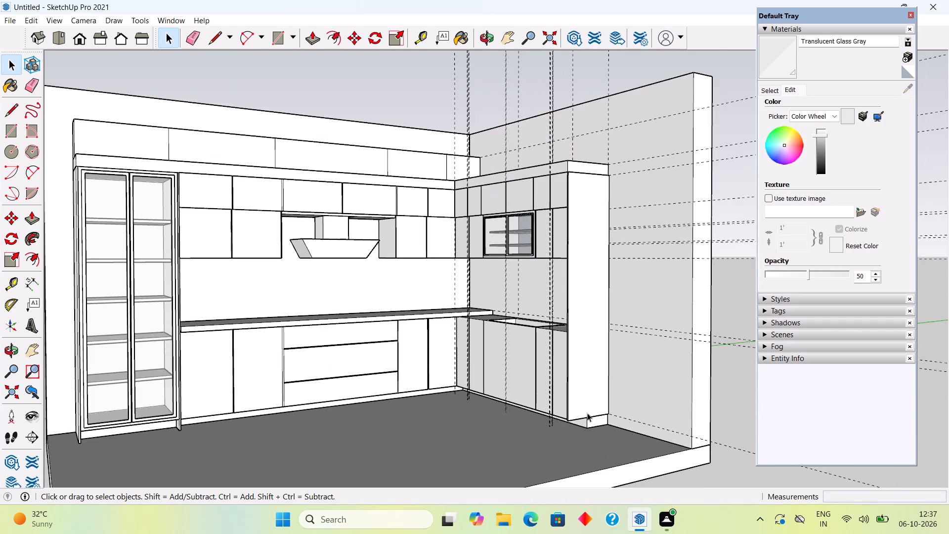
{"action": "middle_click_drag", "start_coordinate": [587, 412], "coordinate": [488, 403]}
{"action": "scroll", "coordinate": [587, 412], "scroll_direction": "up", "scroll_amount": 1}
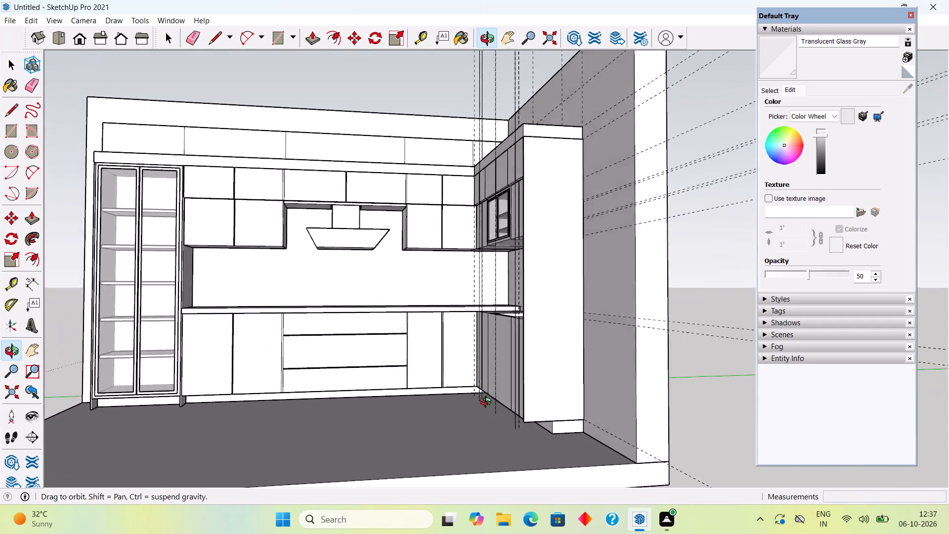
{"action": "middle_click_drag", "start_coordinate": [488, 403], "coordinate": [609, 443]}
{"action": "scroll", "coordinate": [608, 443], "scroll_direction": "down", "scroll_amount": 4}
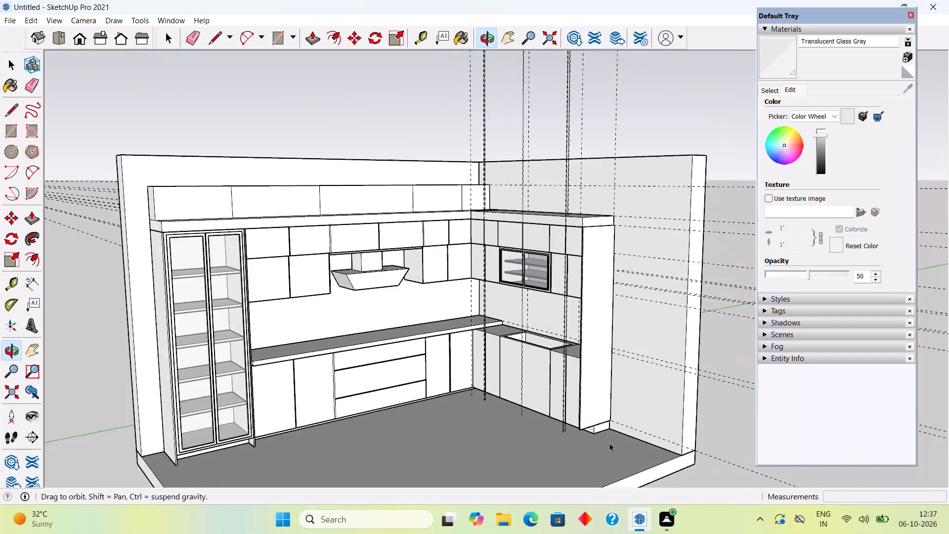
{"action": "left_click", "coordinate": [387, 143]}
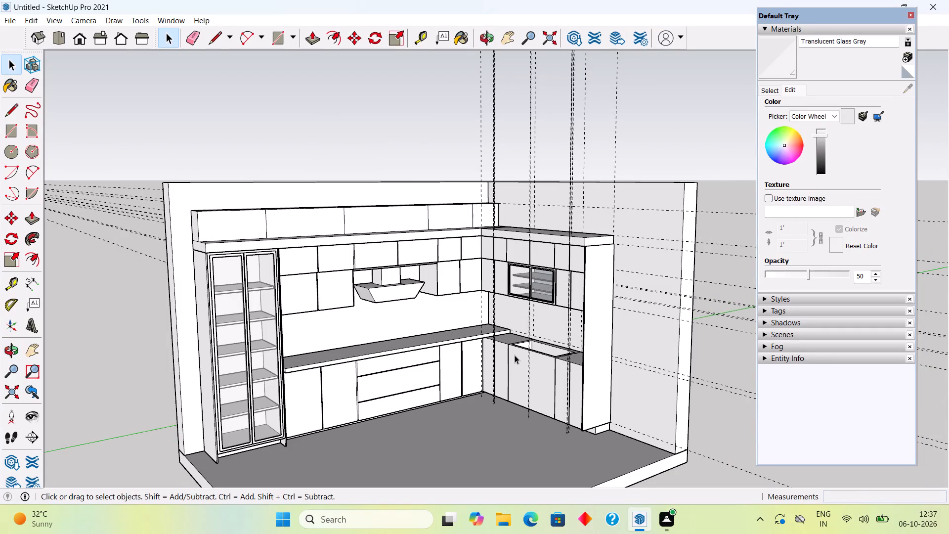
{"action": "scroll", "coordinate": [514, 359], "scroll_direction": "down", "scroll_amount": 4}
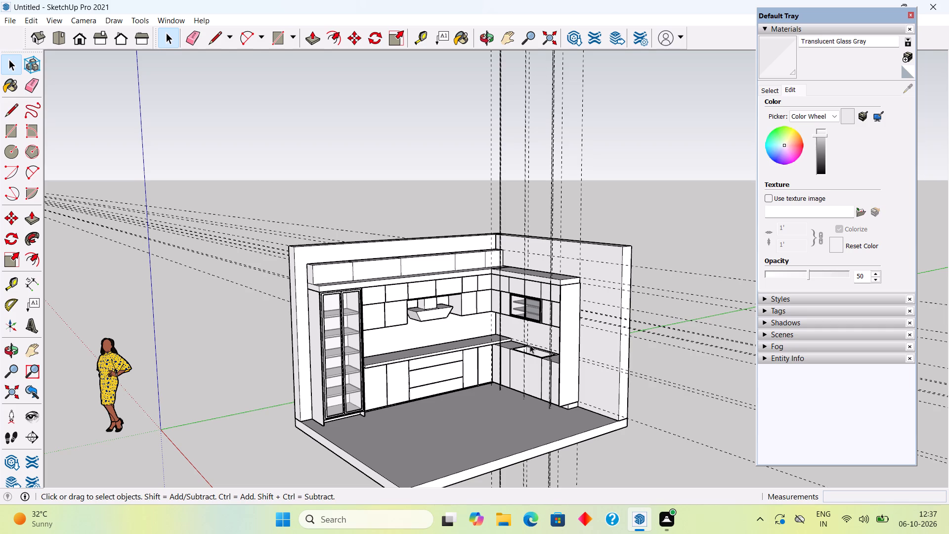
Place a vertical guide 6" in from the open end of the adjoining wall, toward the side panel.
{"action": "scroll", "coordinate": [590, 316], "scroll_direction": "up", "scroll_amount": 2}
{"action": "scroll", "coordinate": [579, 375], "scroll_direction": "up", "scroll_amount": 3}
{"action": "scroll", "coordinate": [607, 423], "scroll_direction": "up", "scroll_amount": 1}
{"action": "middle_click_drag", "start_coordinate": [612, 423], "coordinate": [752, 420]}
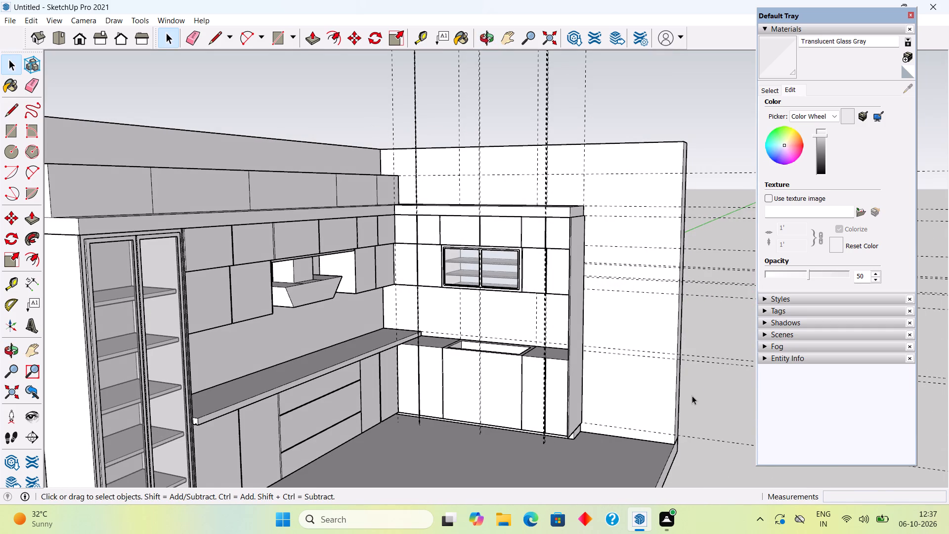
{"action": "key", "text": "t"}
{"action": "left_click", "coordinate": [675, 327]}
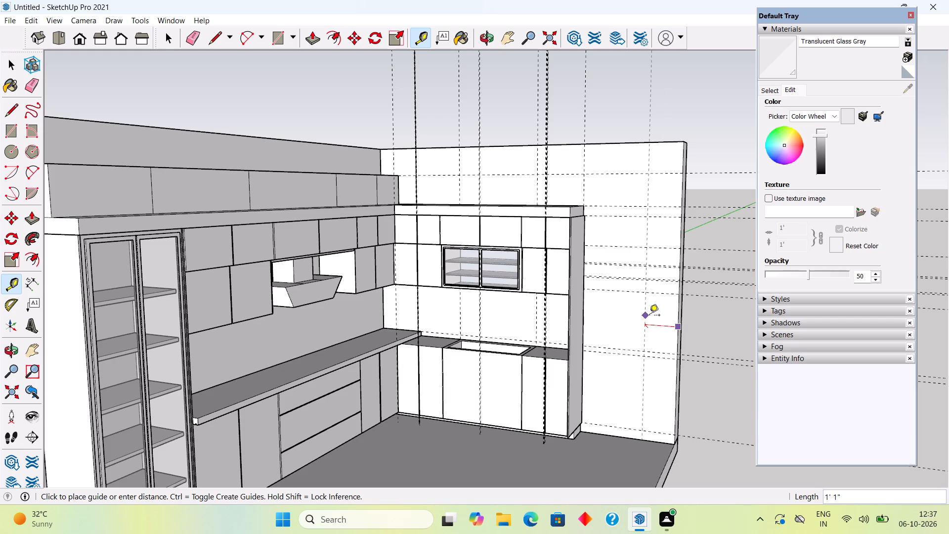
{"action": "type", "text": "6\""}
{"action": "key", "text": "Return"}
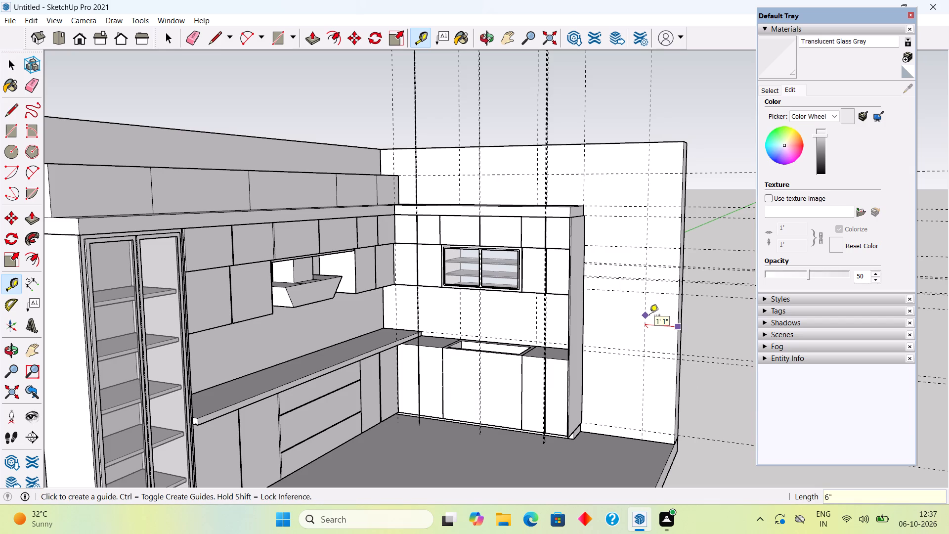
{"action": "key", "text": "space"}
Open the tall side panel's group, extend its narrow front face 3" outward beyond the cabinets, and close the group.
{"action": "scroll", "coordinate": [614, 416], "scroll_direction": "up", "scroll_amount": 1}
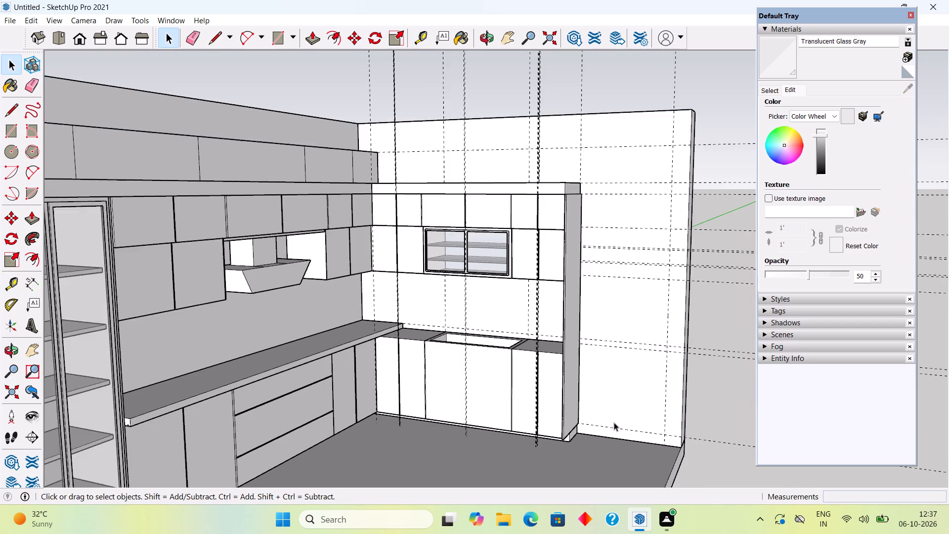
{"action": "scroll", "coordinate": [614, 422], "scroll_direction": "up", "scroll_amount": 1}
{"action": "middle_click_drag", "start_coordinate": [670, 437], "coordinate": [593, 461]}
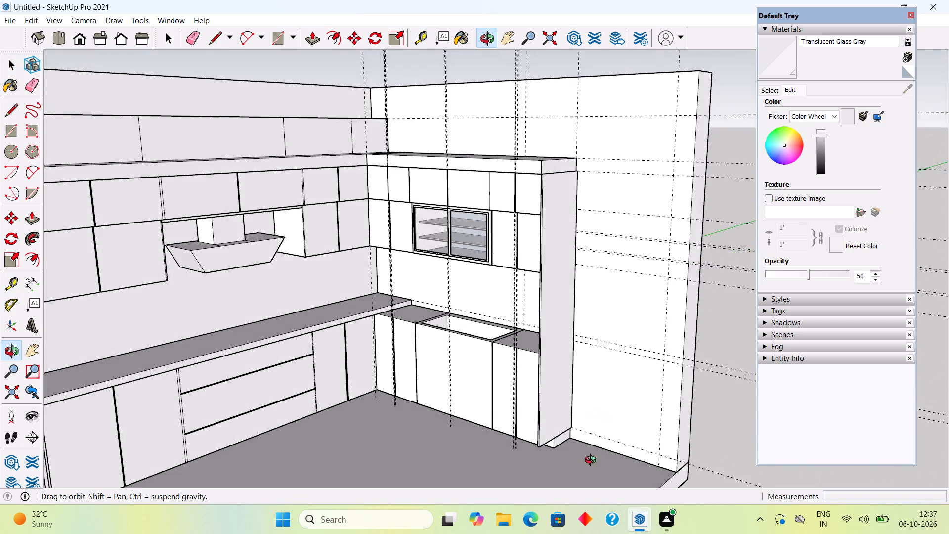
{"action": "middle_click_drag", "start_coordinate": [593, 461], "coordinate": [618, 445]}
{"action": "scroll", "coordinate": [553, 327], "scroll_direction": "up", "scroll_amount": 3}
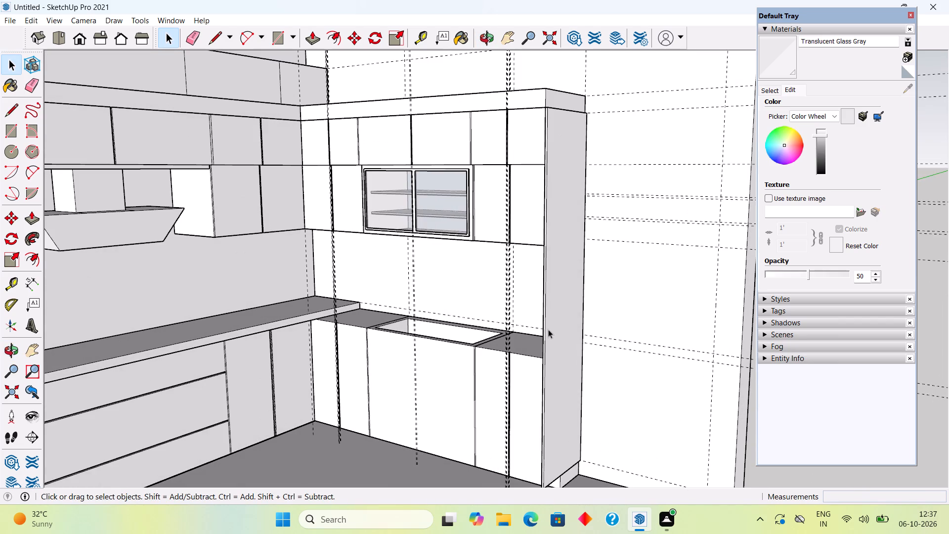
{"action": "middle_click_drag", "start_coordinate": [557, 336], "coordinate": [605, 257]}
{"action": "middle_click_drag", "start_coordinate": [497, 180], "coordinate": [182, 0]}
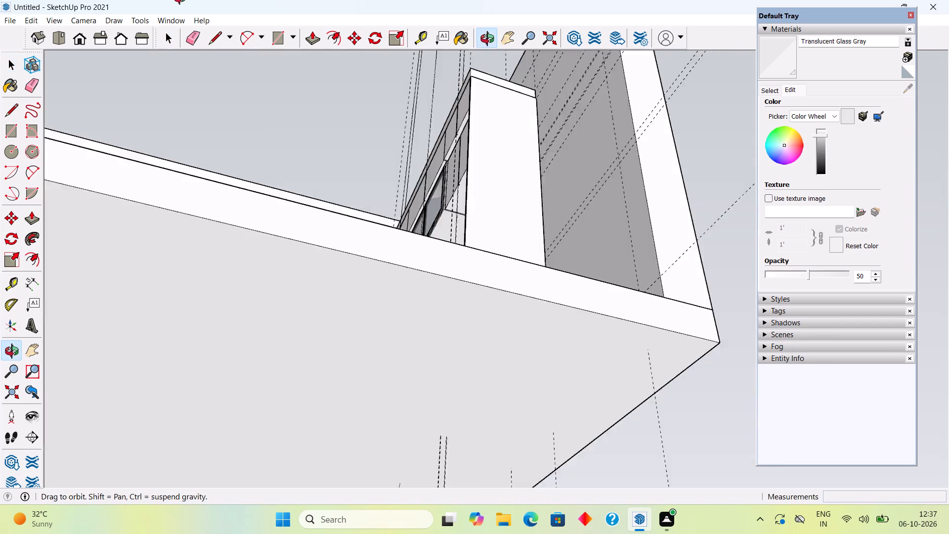
{"action": "middle_click_drag", "start_coordinate": [182, 0], "coordinate": [179, 4]}
{"action": "scroll", "coordinate": [172, 155], "scroll_direction": "down", "scroll_amount": 5}
{"action": "middle_click_drag", "start_coordinate": [311, 279], "coordinate": [720, 503]}
{"action": "scroll", "coordinate": [621, 350], "scroll_direction": "up", "scroll_amount": 3}
{"action": "middle_click_drag", "start_coordinate": [627, 336], "coordinate": [606, 350]}
{"action": "scroll", "coordinate": [603, 325], "scroll_direction": "down", "scroll_amount": 2}
{"action": "scroll", "coordinate": [632, 370], "scroll_direction": "down", "scroll_amount": 3}
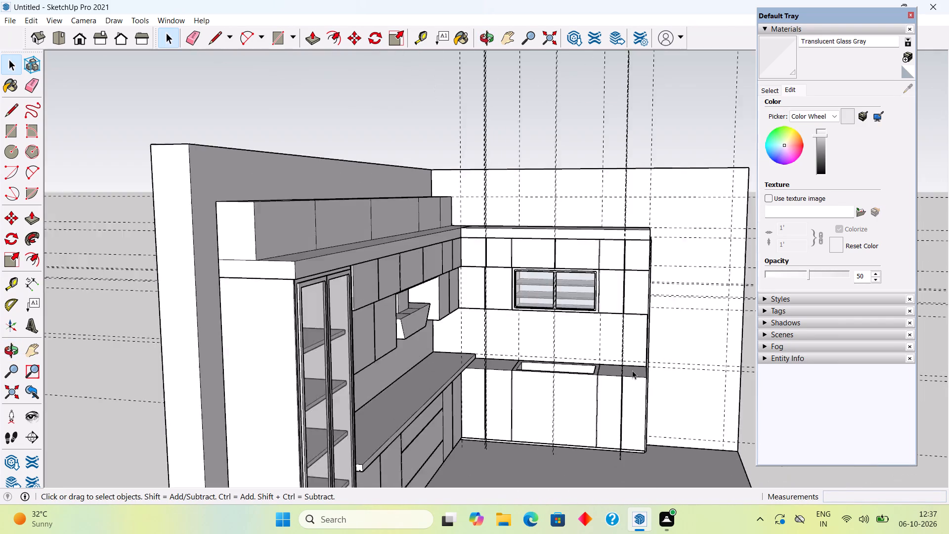
{"action": "scroll", "coordinate": [632, 370], "scroll_direction": "down", "scroll_amount": 2}
{"action": "scroll", "coordinate": [643, 420], "scroll_direction": "up", "scroll_amount": 12}
{"action": "middle_click_drag", "start_coordinate": [676, 413], "coordinate": [732, 415]}
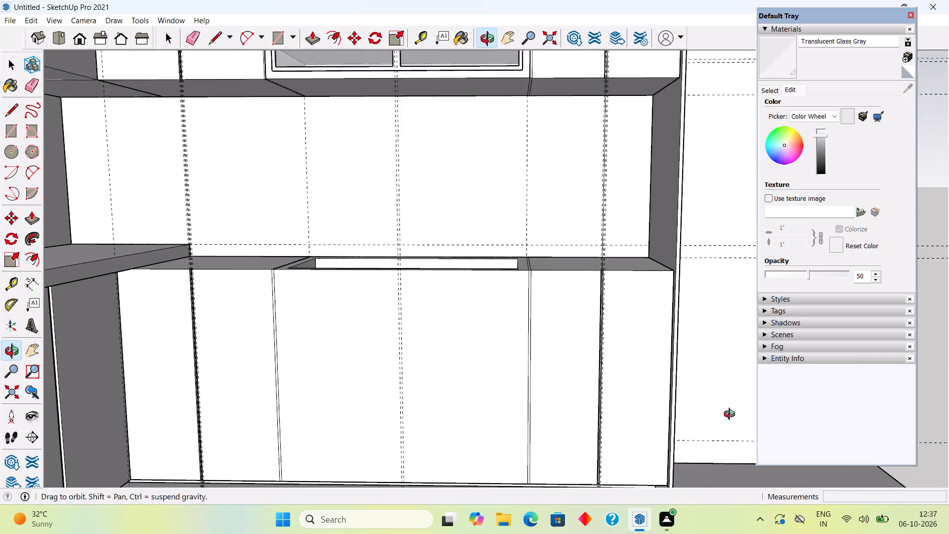
{"action": "middle_click_drag", "start_coordinate": [732, 415], "coordinate": [808, 450]}
{"action": "scroll", "coordinate": [671, 351], "scroll_direction": "up", "scroll_amount": 4}
{"action": "left_click", "coordinate": [709, 314]}
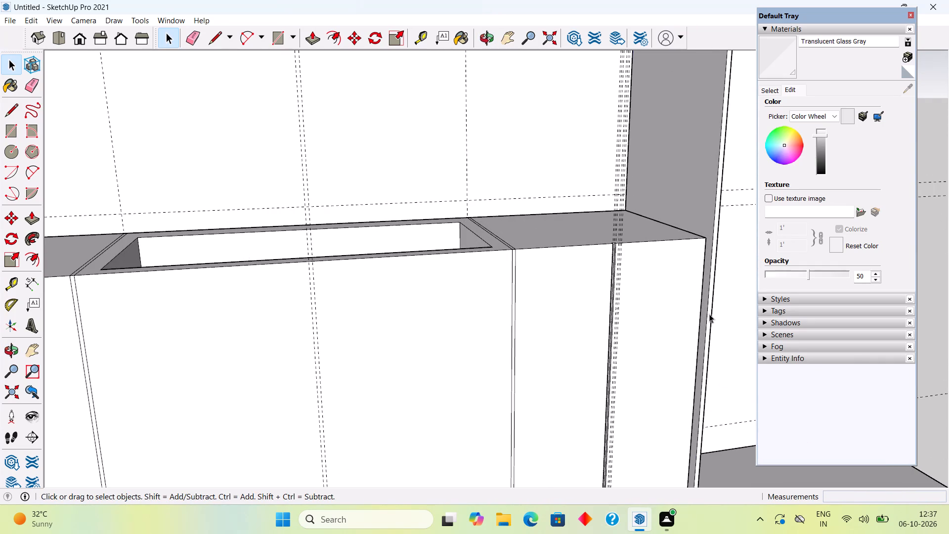
{"action": "triple_click", "coordinate": [709, 314]}
{"action": "left_click", "coordinate": [709, 314]}
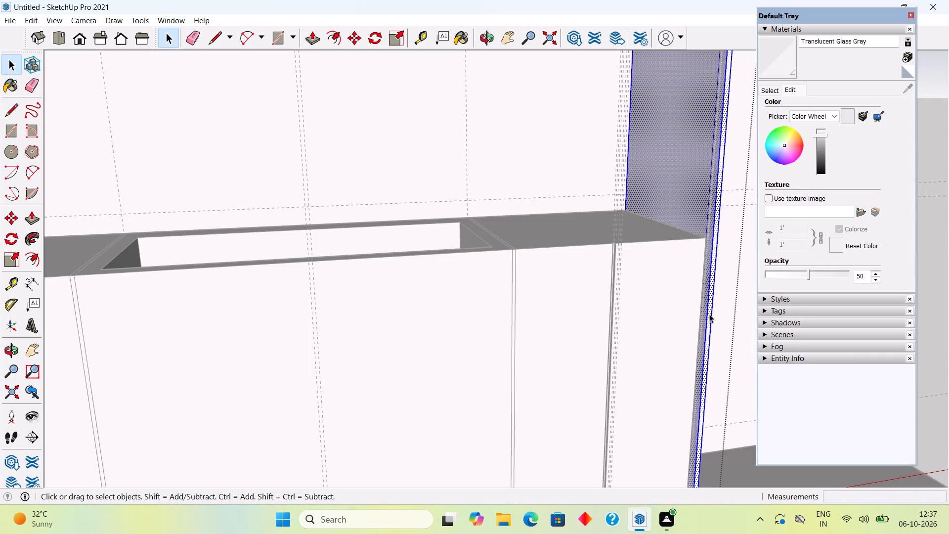
{"action": "key", "text": "p"}
{"action": "left_click", "coordinate": [709, 309]}
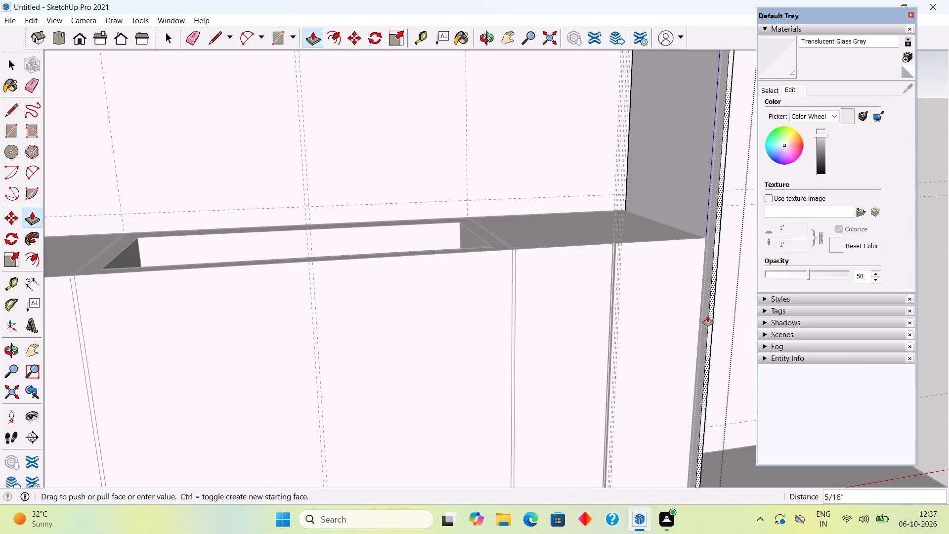
{"action": "type", "text": "3\""}
{"action": "key", "text": "Return"}
{"action": "key", "text": "space"}
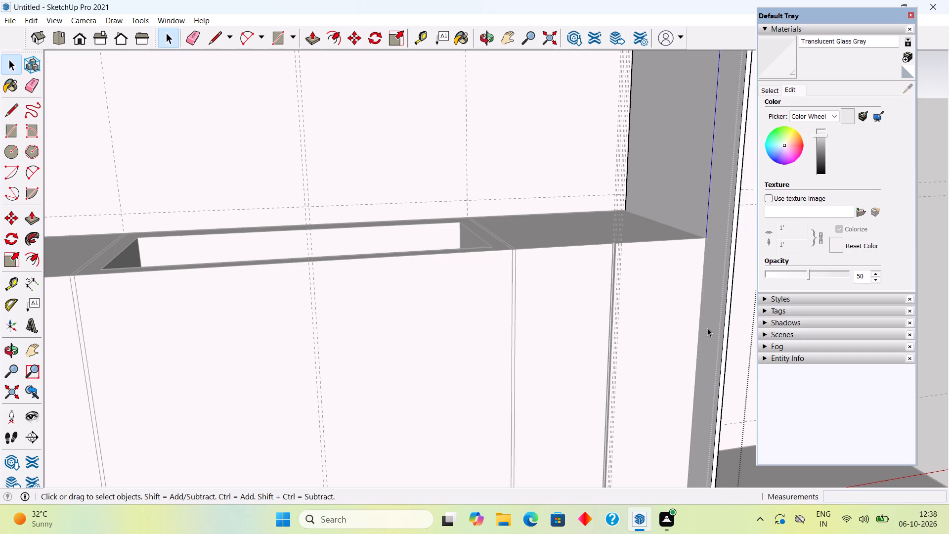
{"action": "scroll", "coordinate": [673, 358], "scroll_direction": "down", "scroll_amount": 13}
{"action": "middle_click_drag", "start_coordinate": [689, 395], "coordinate": [590, 410]}
{"action": "scroll", "coordinate": [590, 410], "scroll_direction": "down", "scroll_amount": 8}
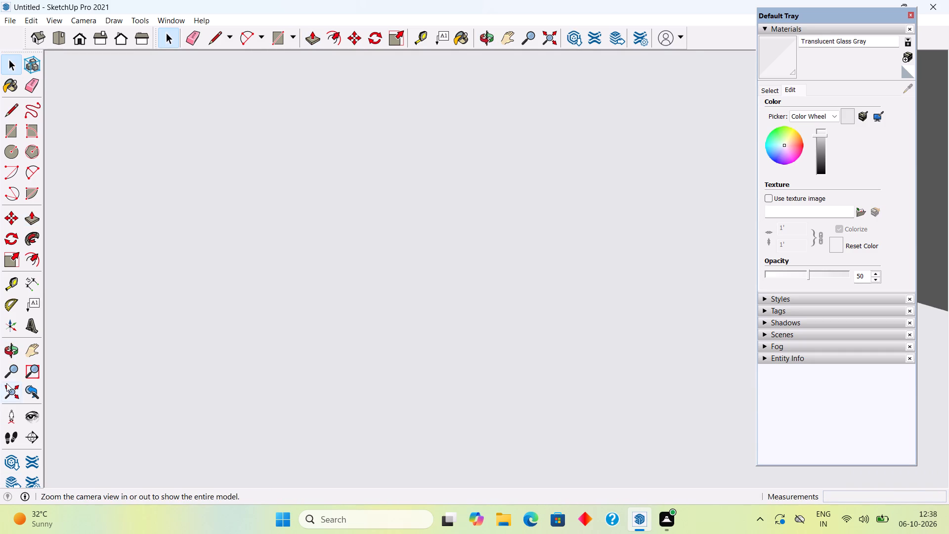
{"action": "left_click", "coordinate": [6, 383]}
{"action": "scroll", "coordinate": [270, 394], "scroll_direction": "down", "scroll_amount": 3}
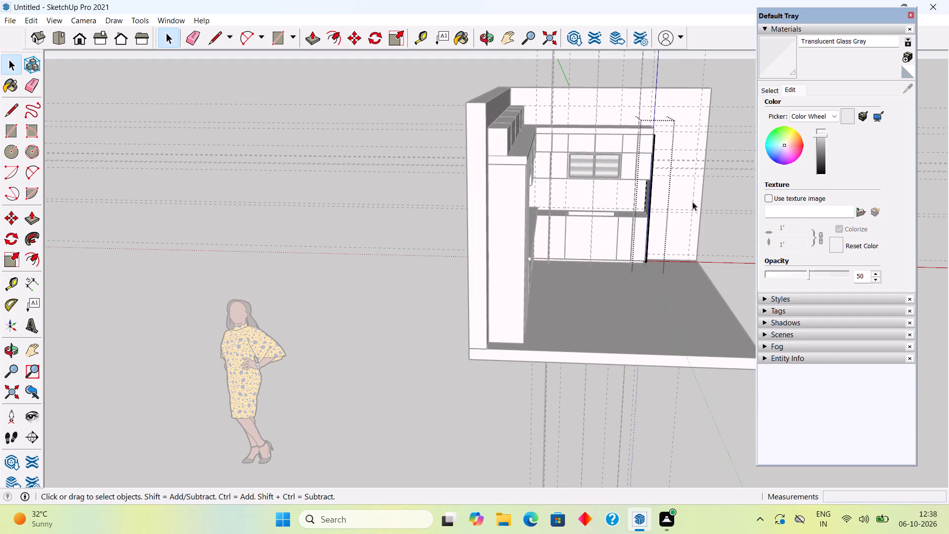
{"action": "left_click", "coordinate": [709, 196]}
Check the extended side panel against the adjoining wall's cabinets, filler and skirting from several angles.
{"action": "scroll", "coordinate": [718, 204], "scroll_direction": "up", "scroll_amount": 3}
{"action": "scroll", "coordinate": [626, 175], "scroll_direction": "up", "scroll_amount": 2}
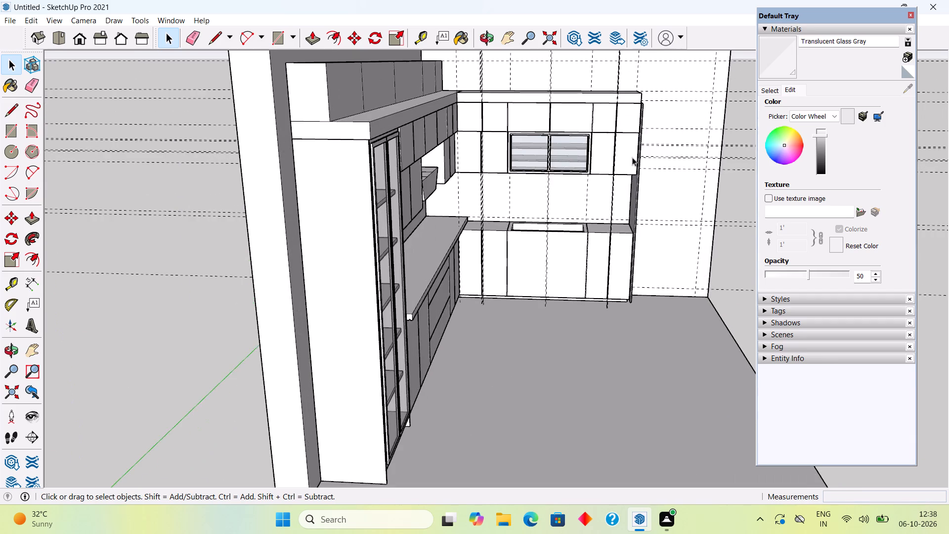
{"action": "scroll", "coordinate": [636, 142], "scroll_direction": "up", "scroll_amount": 1}
{"action": "middle_click_drag", "start_coordinate": [629, 134], "coordinate": [575, 133]}
{"action": "scroll", "coordinate": [573, 133], "scroll_direction": "down", "scroll_amount": 3}
{"action": "scroll", "coordinate": [628, 140], "scroll_direction": "up", "scroll_amount": 2}
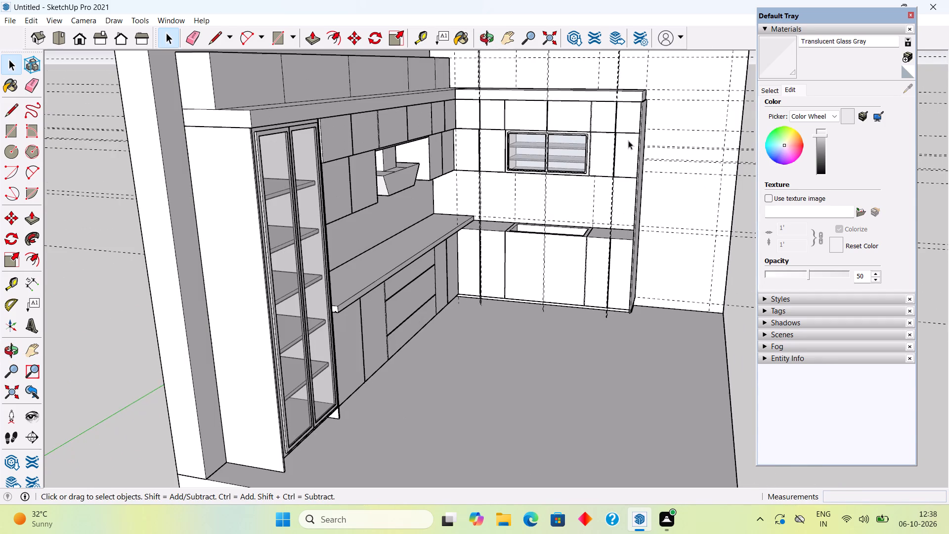
{"action": "scroll", "coordinate": [675, 116], "scroll_direction": "up", "scroll_amount": 2}
{"action": "scroll", "coordinate": [651, 154], "scroll_direction": "up", "scroll_amount": 3}
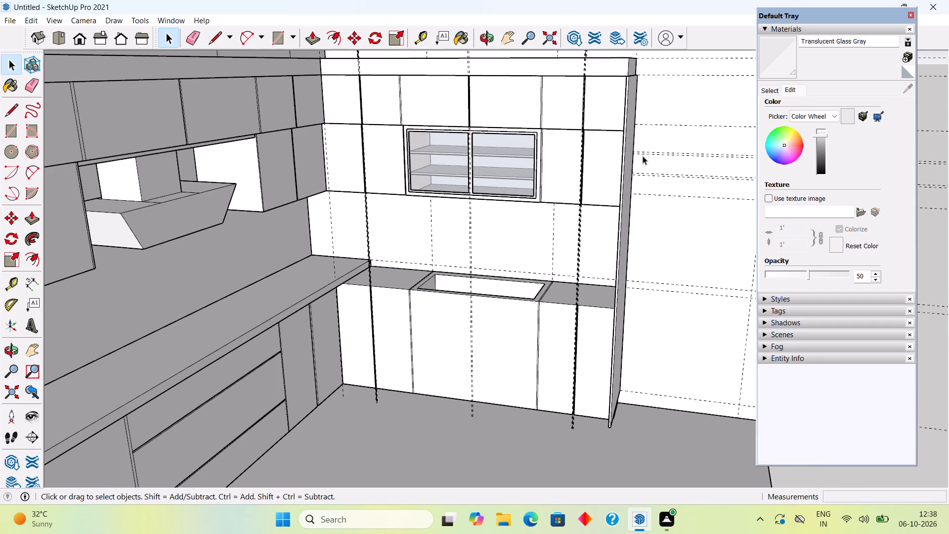
{"action": "middle_click_drag", "start_coordinate": [624, 140], "coordinate": [627, 87]}
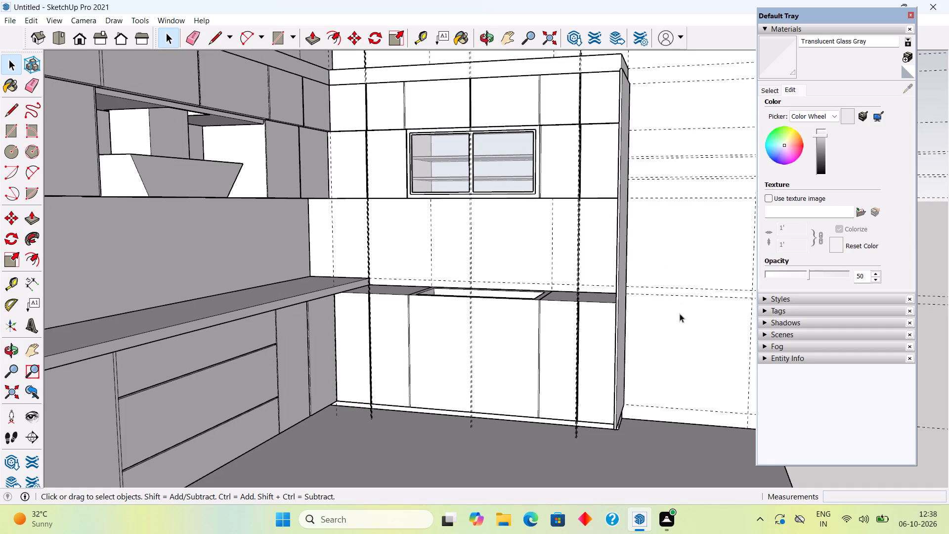
{"action": "middle_click_drag", "start_coordinate": [673, 400], "coordinate": [671, 364]}
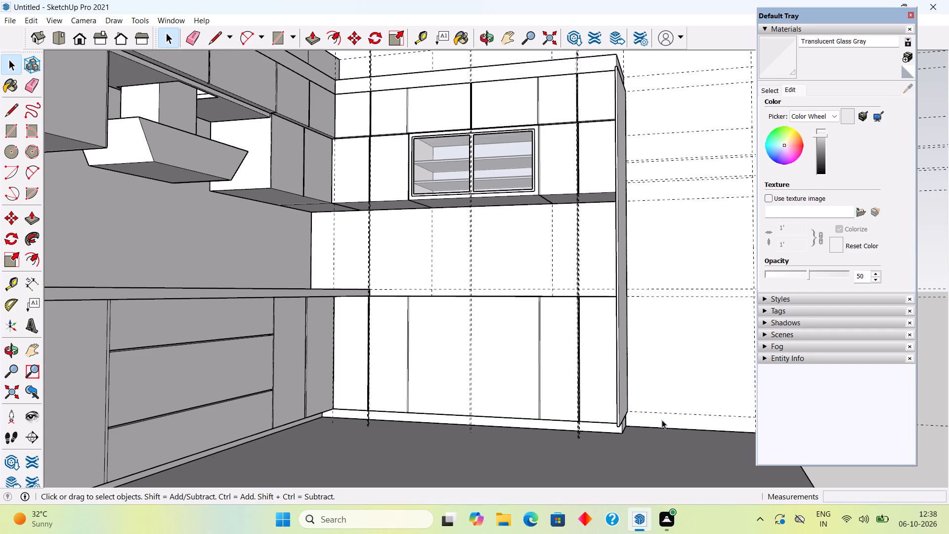
{"action": "scroll", "coordinate": [656, 413], "scroll_direction": "down", "scroll_amount": 1}
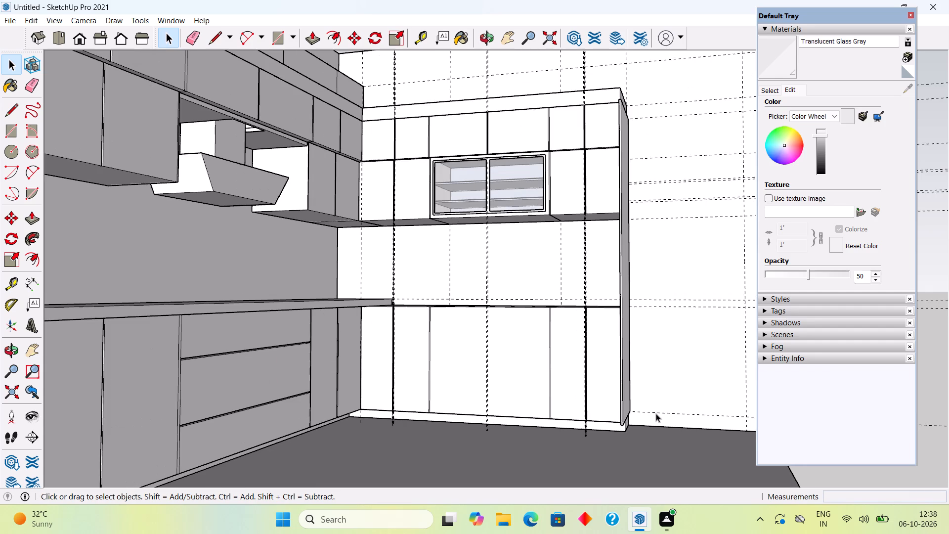
{"action": "scroll", "coordinate": [656, 413], "scroll_direction": "down", "scroll_amount": 2}
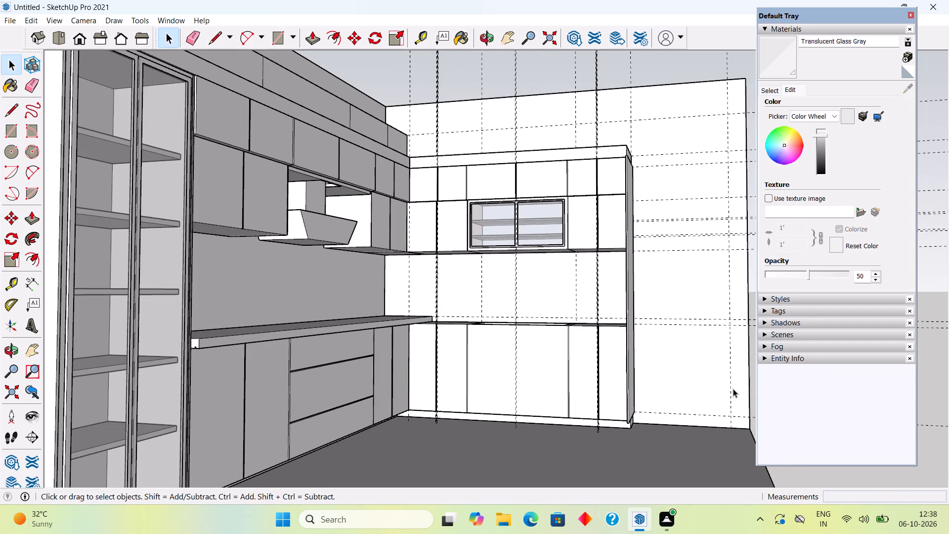
{"action": "middle_click_drag", "start_coordinate": [733, 391], "coordinate": [753, 407]}
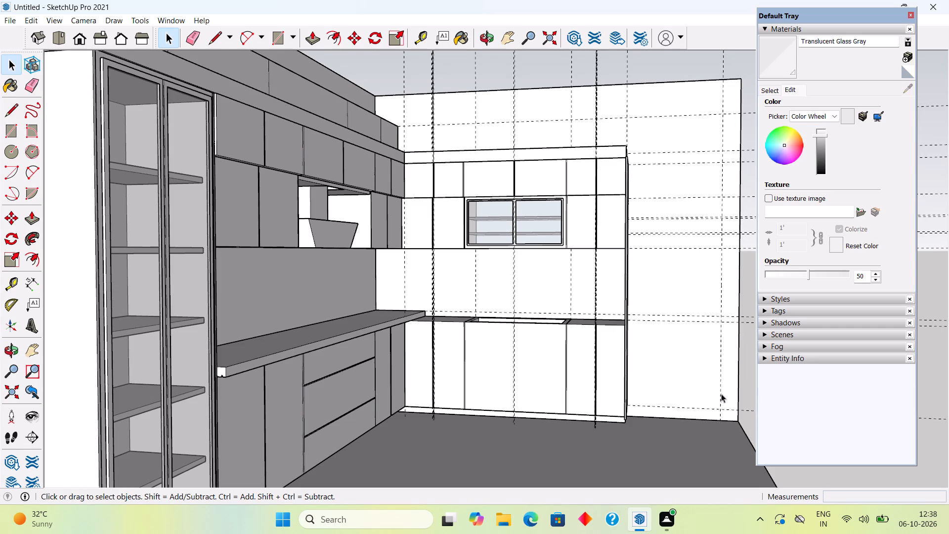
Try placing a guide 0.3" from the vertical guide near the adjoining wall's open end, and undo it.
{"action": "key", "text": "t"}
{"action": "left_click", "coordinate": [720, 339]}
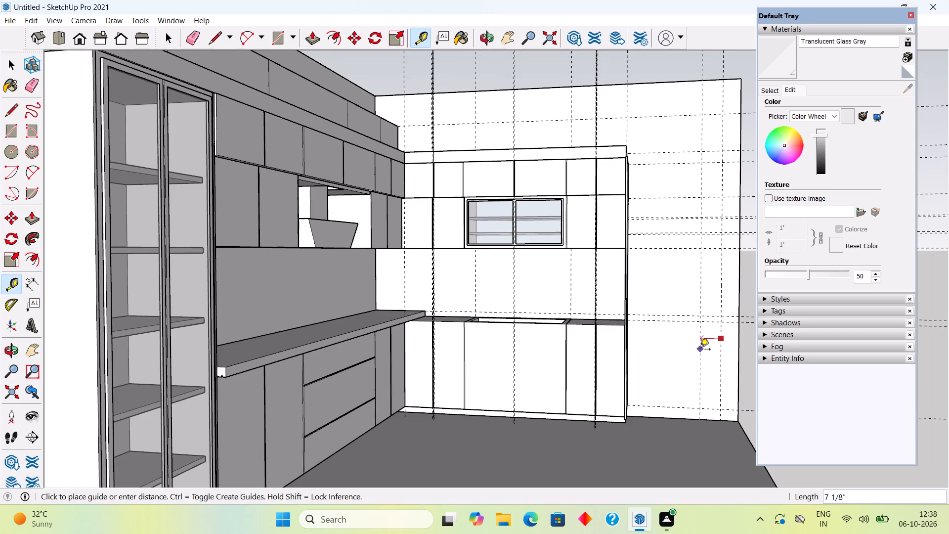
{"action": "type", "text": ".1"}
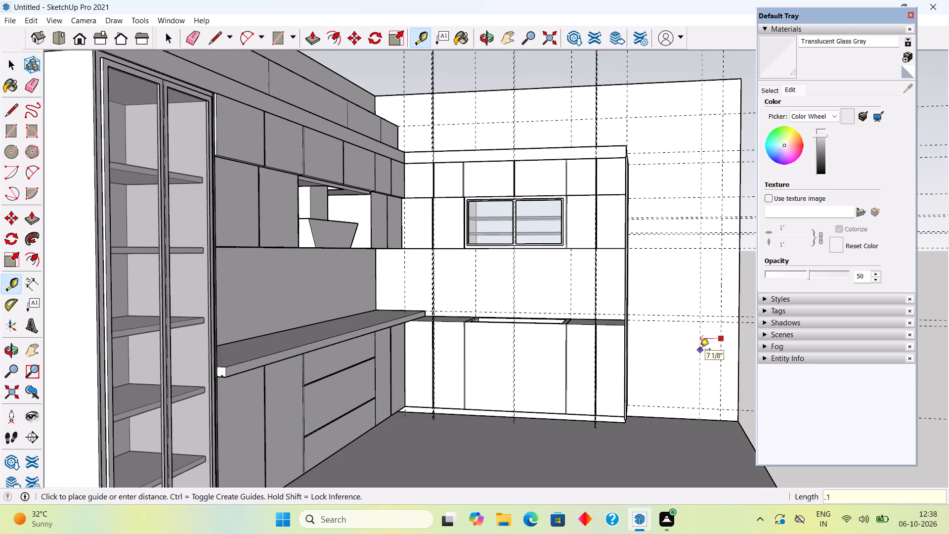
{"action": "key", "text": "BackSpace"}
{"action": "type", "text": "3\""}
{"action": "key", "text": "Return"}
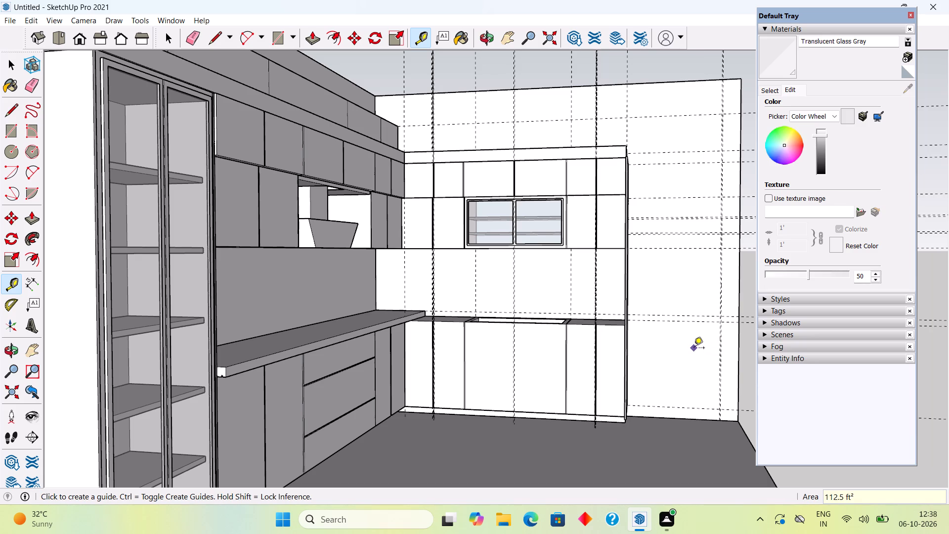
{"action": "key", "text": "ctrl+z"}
Place a vertical guide 0.5" from the existing vertical guide near the adjoining wall's open end, toward the cabinets.
{"action": "left_click", "coordinate": [718, 362]}
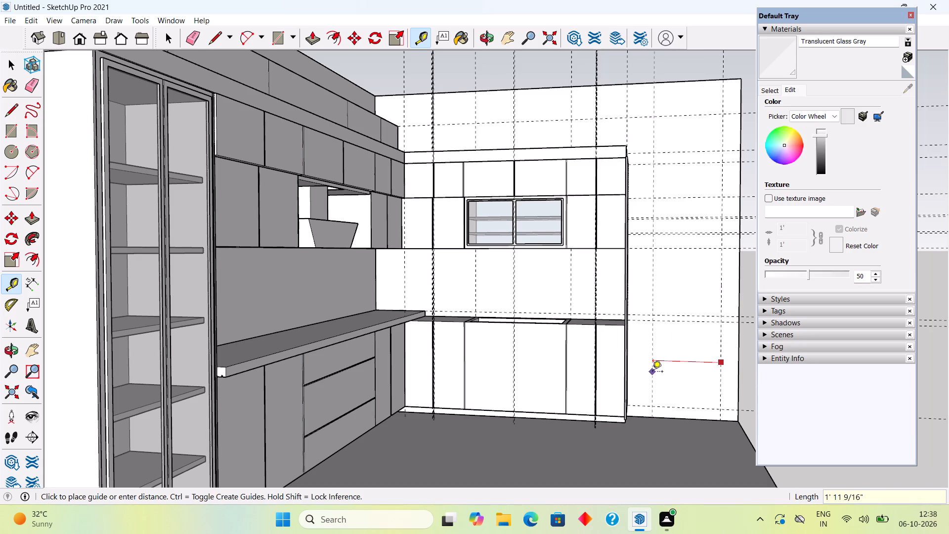
{"action": "type", "text": ".5\""}
{"action": "key", "text": "Return"}
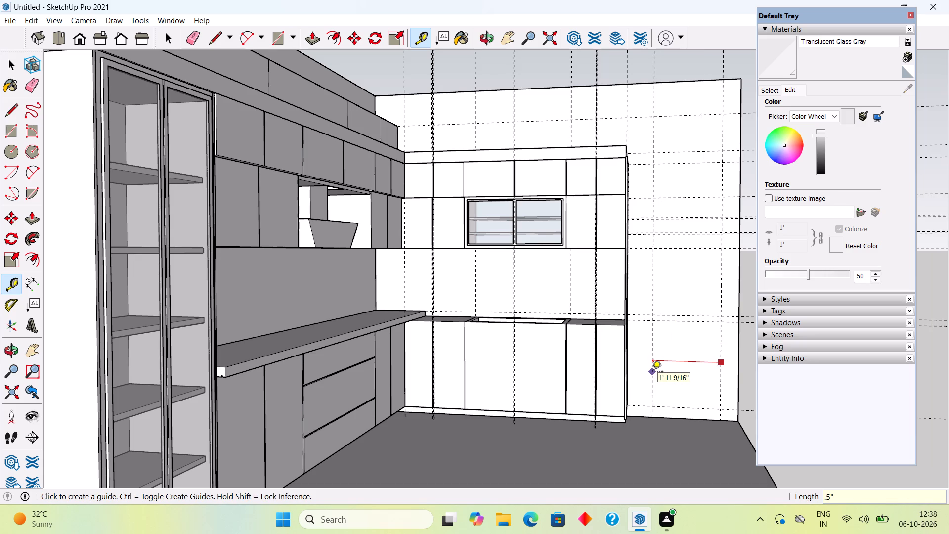
Draw a 1/2" wide rectangle between the two close vertical guides, from the guide at the side panel's top down to the floor.
{"action": "key", "text": "space"}
{"action": "key", "text": "r"}
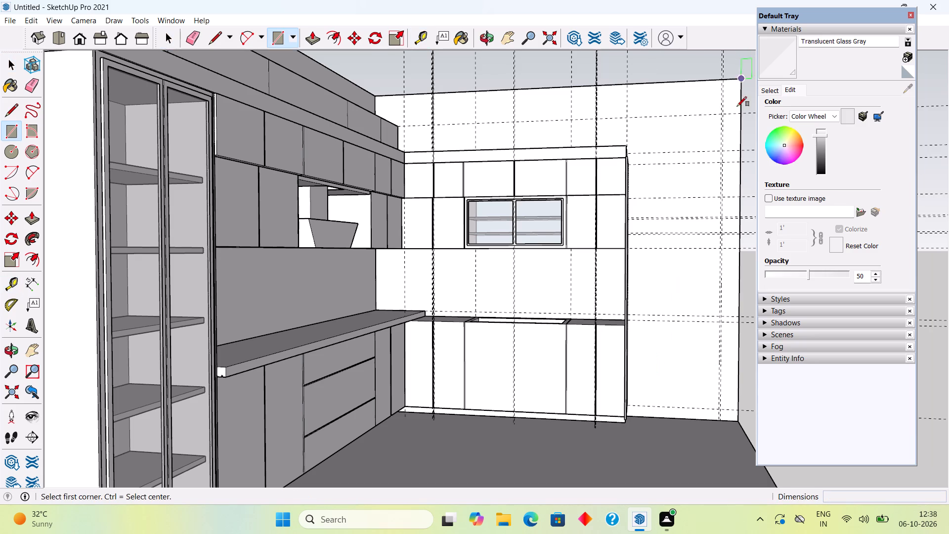
{"action": "scroll", "coordinate": [734, 111], "scroll_direction": "up", "scroll_amount": 5}
{"action": "scroll", "coordinate": [718, 185], "scroll_direction": "up", "scroll_amount": 11}
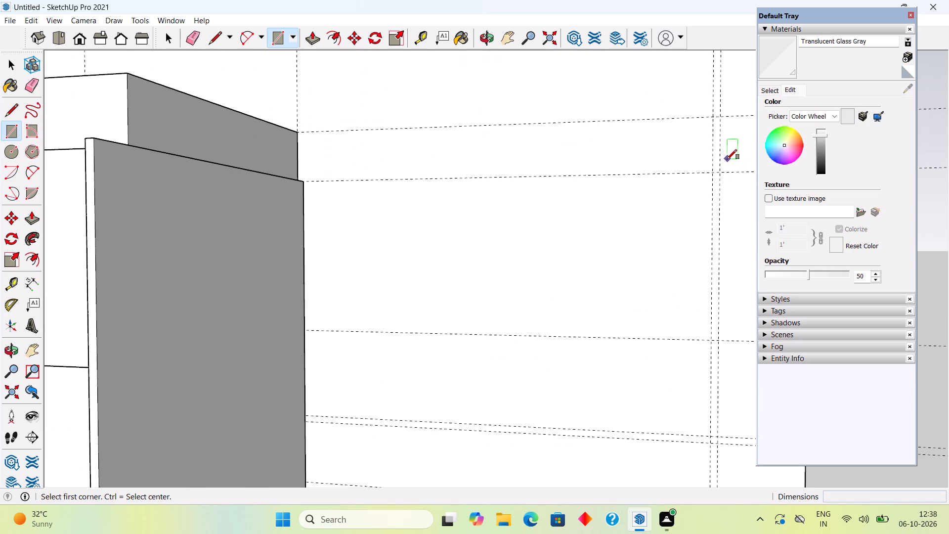
{"action": "left_click", "coordinate": [713, 172]}
{"action": "scroll", "coordinate": [715, 180], "scroll_direction": "down", "scroll_amount": 7}
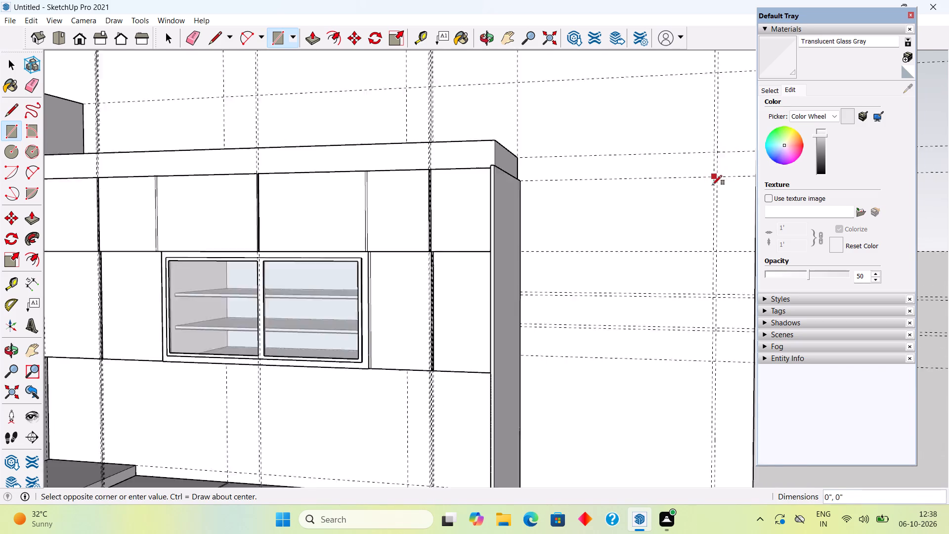
{"action": "scroll", "coordinate": [712, 185], "scroll_direction": "down", "scroll_amount": 9}
{"action": "scroll", "coordinate": [719, 246], "scroll_direction": "down", "scroll_amount": 10}
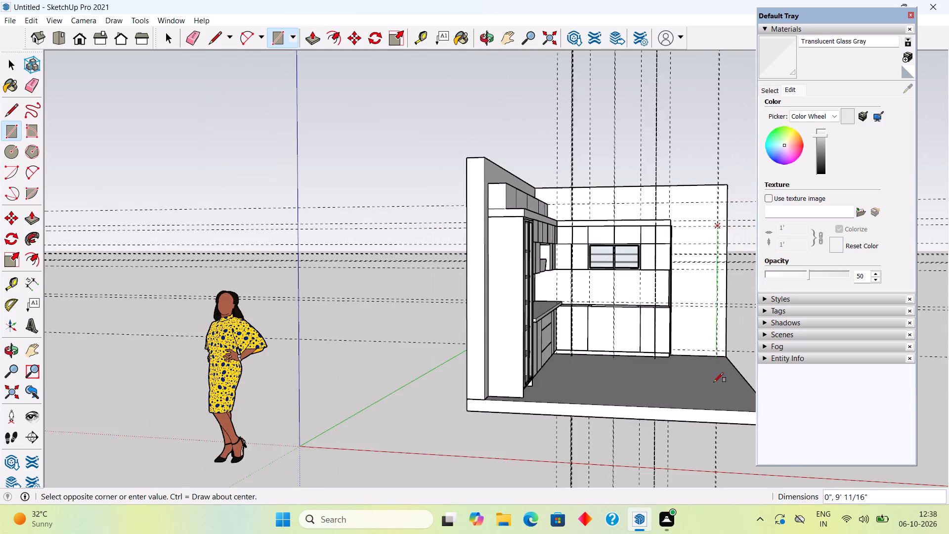
{"action": "scroll", "coordinate": [714, 388], "scroll_direction": "up", "scroll_amount": 17}
{"action": "scroll", "coordinate": [723, 333], "scroll_direction": "up", "scroll_amount": 2}
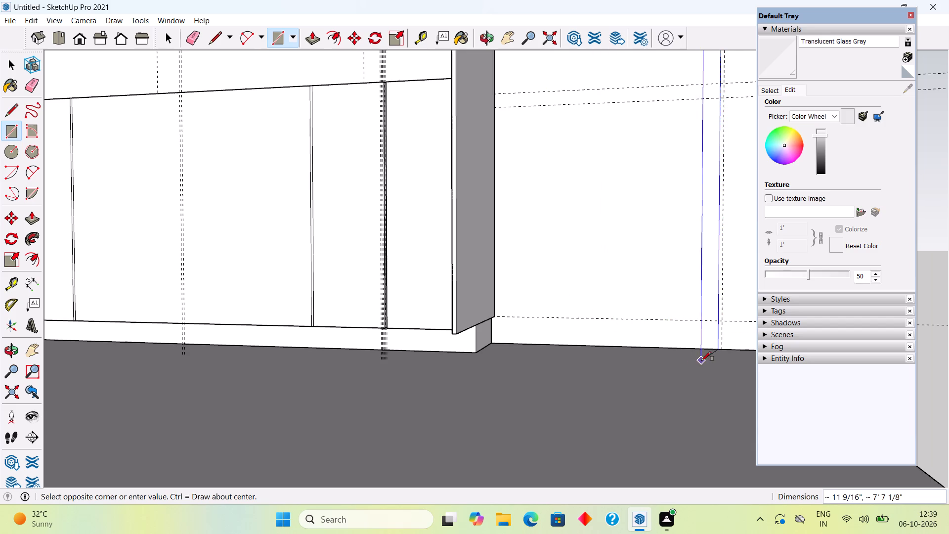
{"action": "scroll", "coordinate": [703, 361], "scroll_direction": "up", "scroll_amount": 4}
{"action": "left_click", "coordinate": [730, 345]}
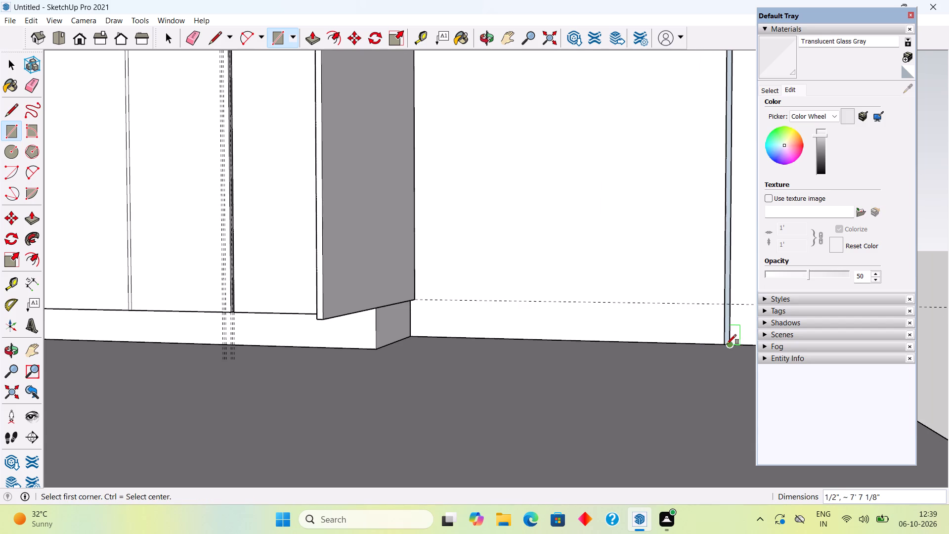
{"action": "left_click_drag", "start_coordinate": [725, 344], "coordinate": [723, 334]}
Push/Pull the narrow strip out from the wall about 1' 10 3/16", level with the existing side panel's front edge.
{"action": "key", "text": "space"}
{"action": "key", "text": "p"}
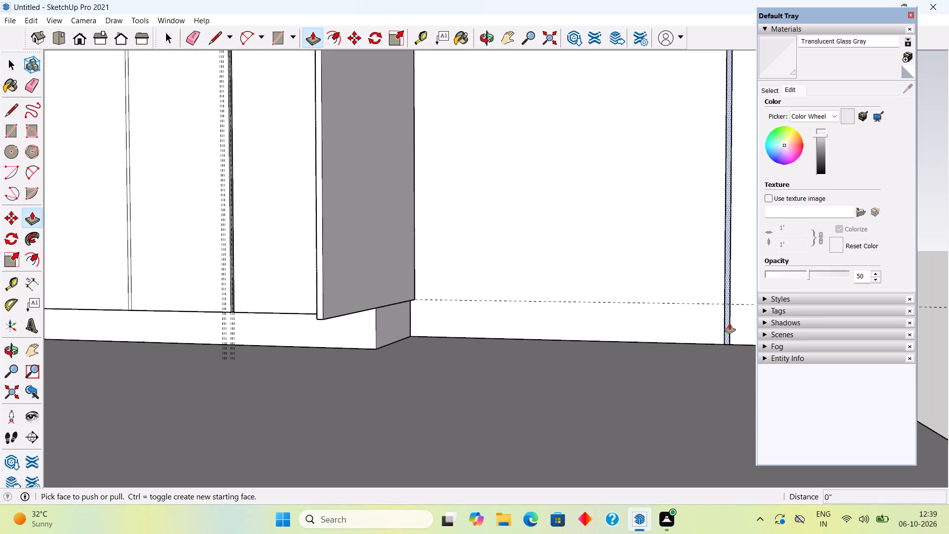
{"action": "left_click", "coordinate": [729, 327]}
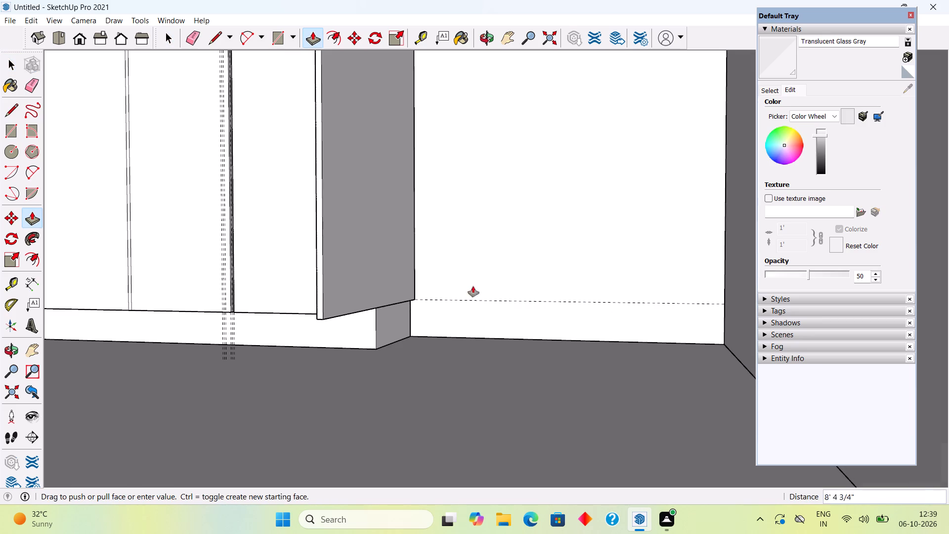
{"action": "left_click", "coordinate": [315, 289]}
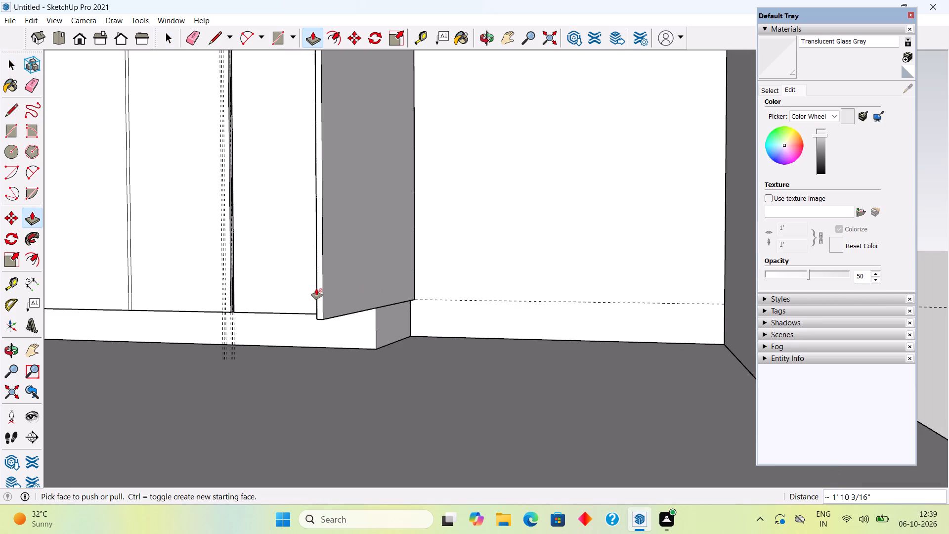
Select all of the new tall panel near the wall's open end and make it a group.
{"action": "key", "text": "space"}
{"action": "scroll", "coordinate": [287, 339], "scroll_direction": "down", "scroll_amount": 8}
{"action": "triple_click", "coordinate": [493, 259]}
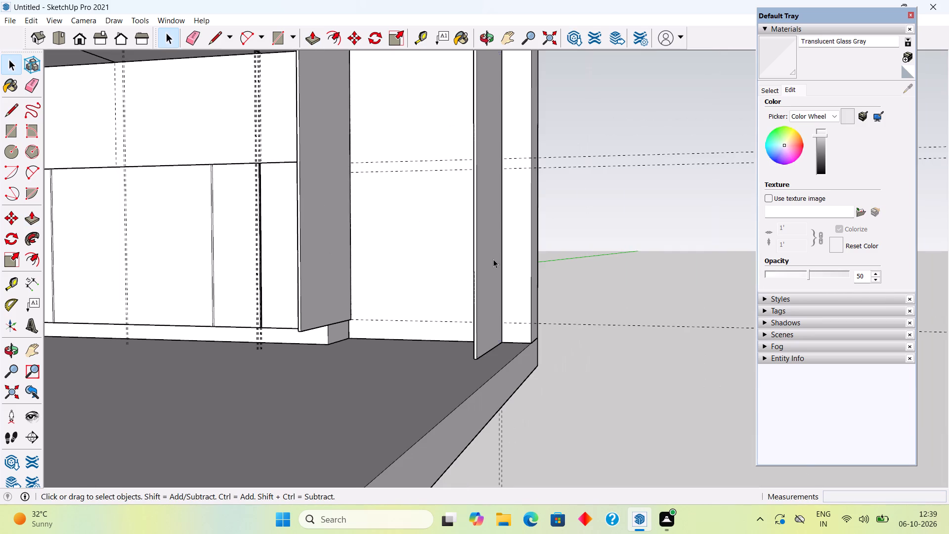
{"action": "right_click", "coordinate": [493, 259]}
{"action": "left_click", "coordinate": [527, 367]}
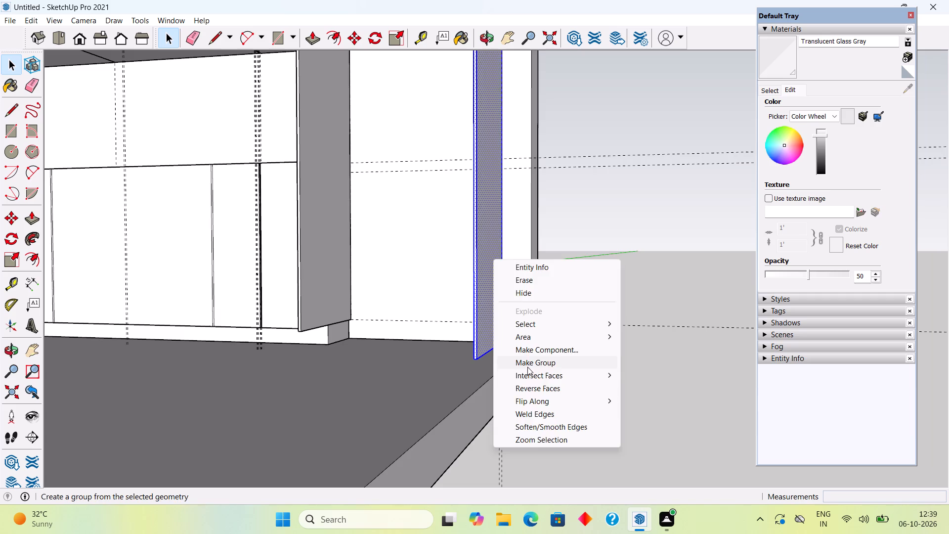
Open the cabinet run's side panel group, extend its bottom face 4" down to the floor, and close the group.
{"action": "middle_click_drag", "start_coordinate": [354, 325], "coordinate": [441, 344]}
{"action": "scroll", "coordinate": [302, 355], "scroll_direction": "up", "scroll_amount": 5}
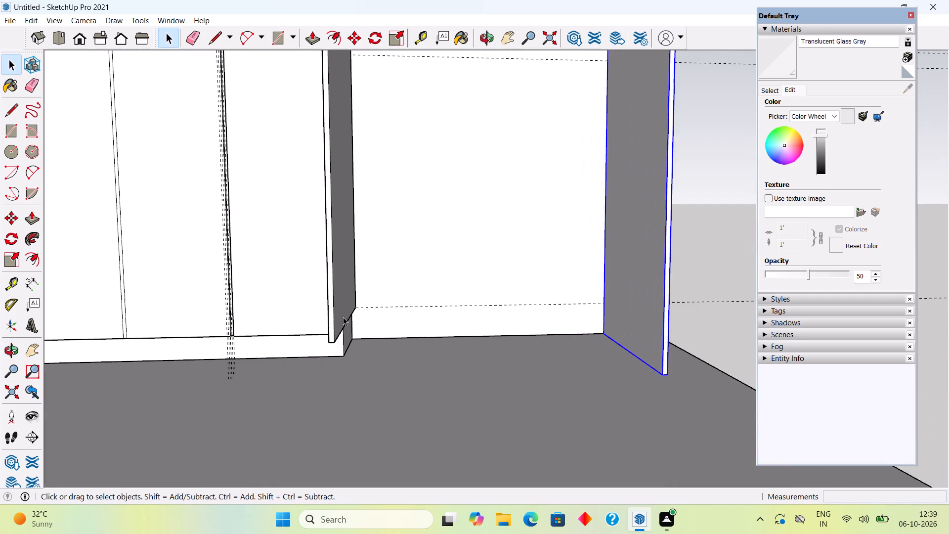
{"action": "middle_click_drag", "start_coordinate": [330, 297], "coordinate": [335, 276]}
{"action": "scroll", "coordinate": [330, 348], "scroll_direction": "up", "scroll_amount": 6}
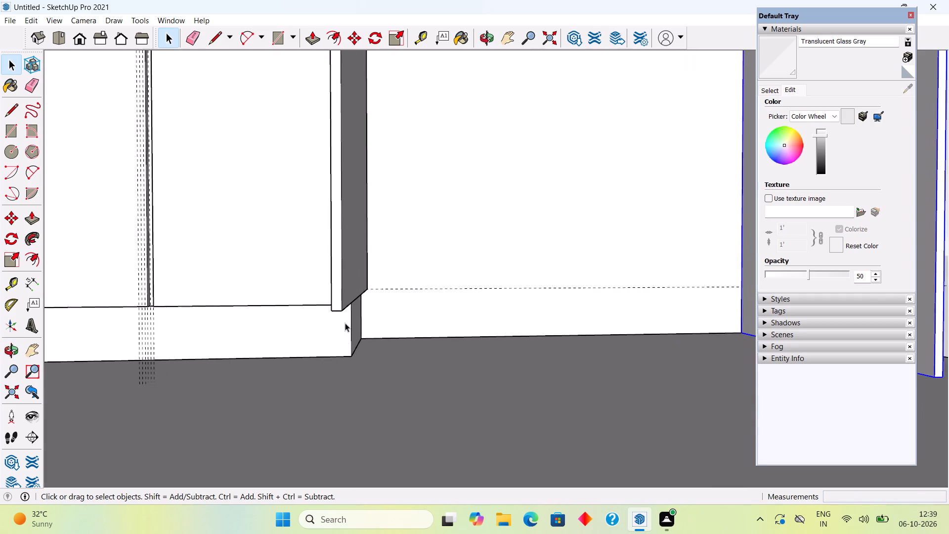
{"action": "scroll", "coordinate": [345, 323], "scroll_direction": "up", "scroll_amount": 3}
{"action": "middle_click_drag", "start_coordinate": [328, 288], "coordinate": [344, 239]}
{"action": "left_click", "coordinate": [342, 286]}
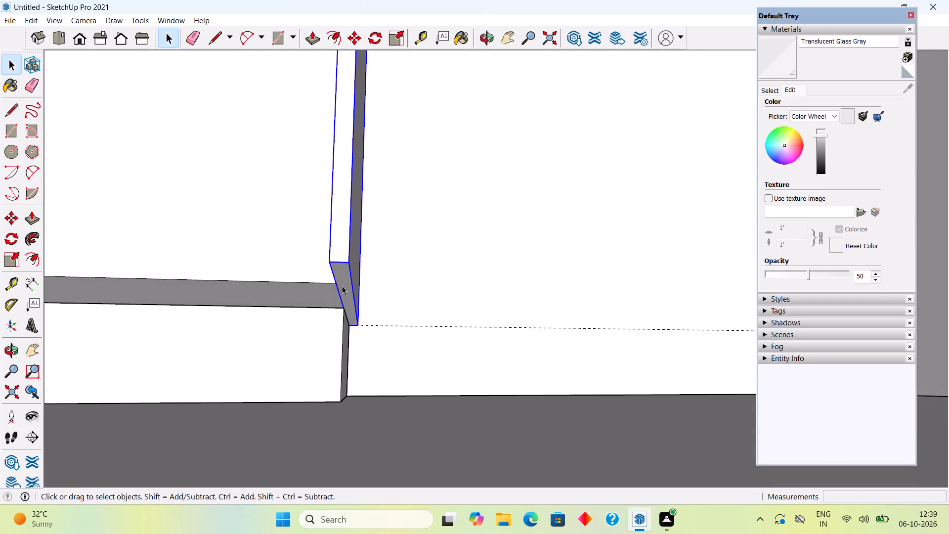
{"action": "triple_click", "coordinate": [342, 286]}
{"action": "key", "text": "p"}
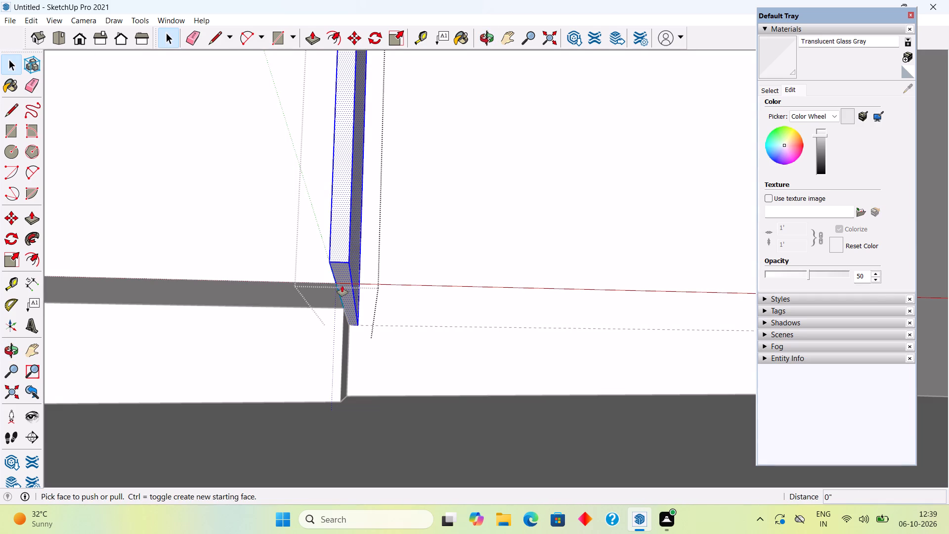
{"action": "left_click", "coordinate": [346, 282]}
{"action": "left_click", "coordinate": [349, 421]}
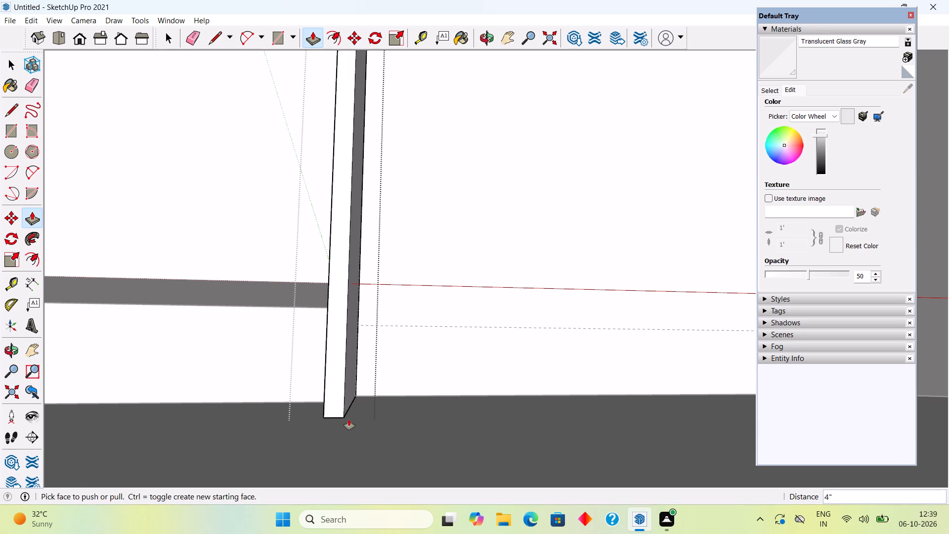
{"action": "key", "text": "space"}
{"action": "scroll", "coordinate": [349, 419], "scroll_direction": "down", "scroll_amount": 20}
{"action": "scroll", "coordinate": [349, 419], "scroll_direction": "down", "scroll_amount": 4}
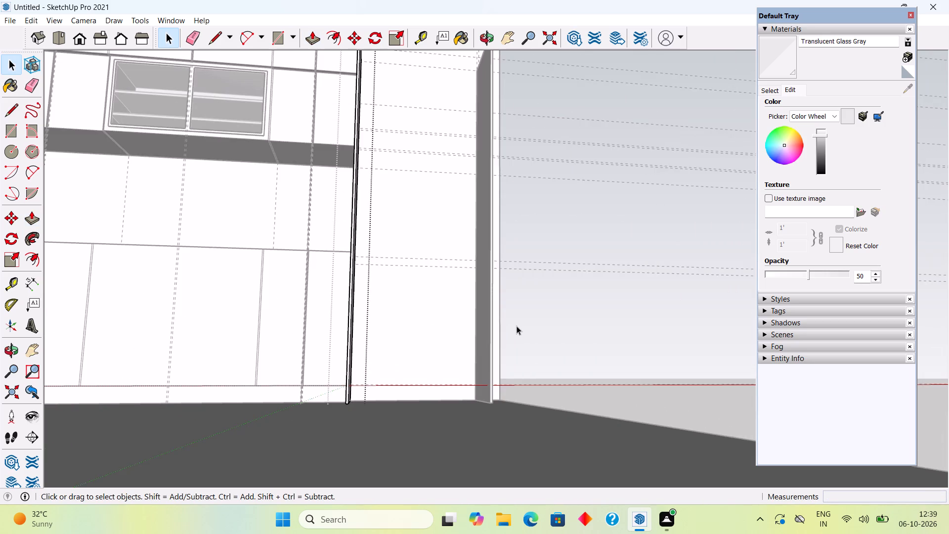
{"action": "left_click", "coordinate": [517, 326]}
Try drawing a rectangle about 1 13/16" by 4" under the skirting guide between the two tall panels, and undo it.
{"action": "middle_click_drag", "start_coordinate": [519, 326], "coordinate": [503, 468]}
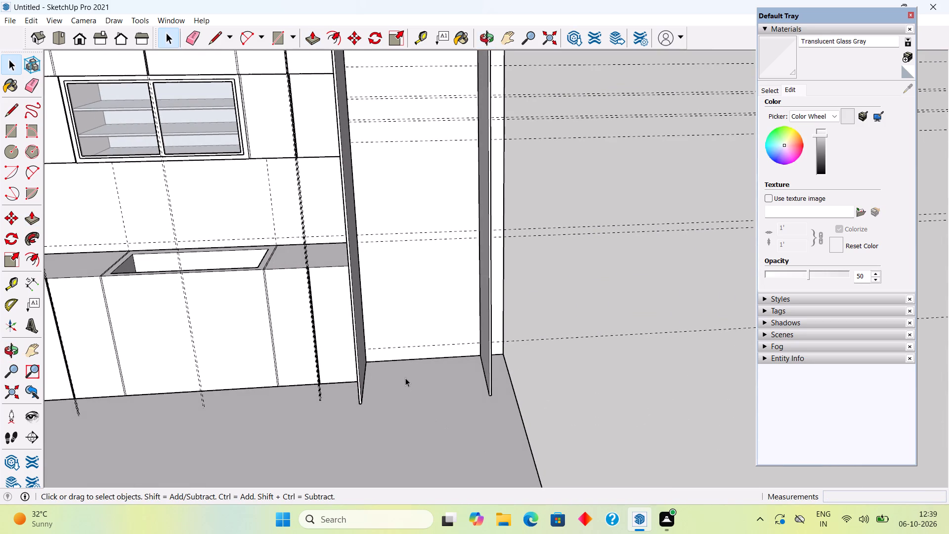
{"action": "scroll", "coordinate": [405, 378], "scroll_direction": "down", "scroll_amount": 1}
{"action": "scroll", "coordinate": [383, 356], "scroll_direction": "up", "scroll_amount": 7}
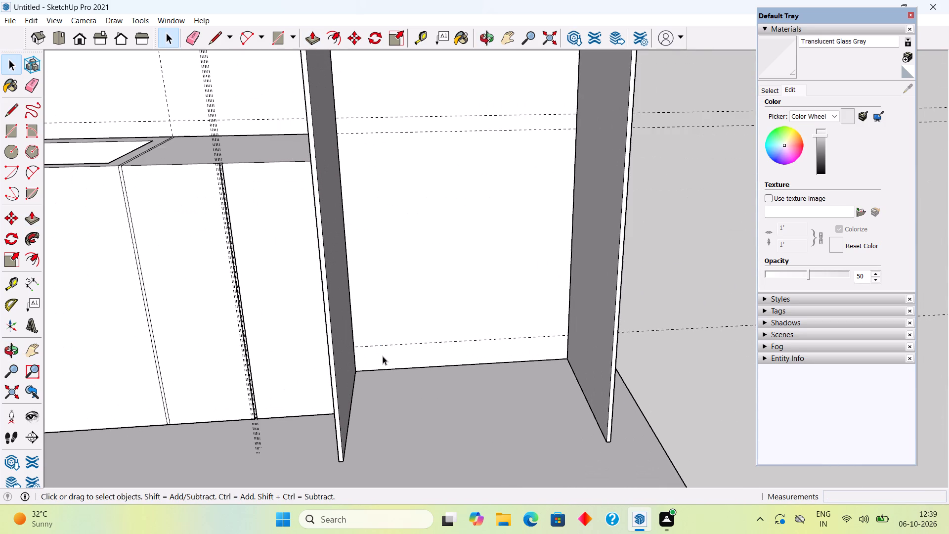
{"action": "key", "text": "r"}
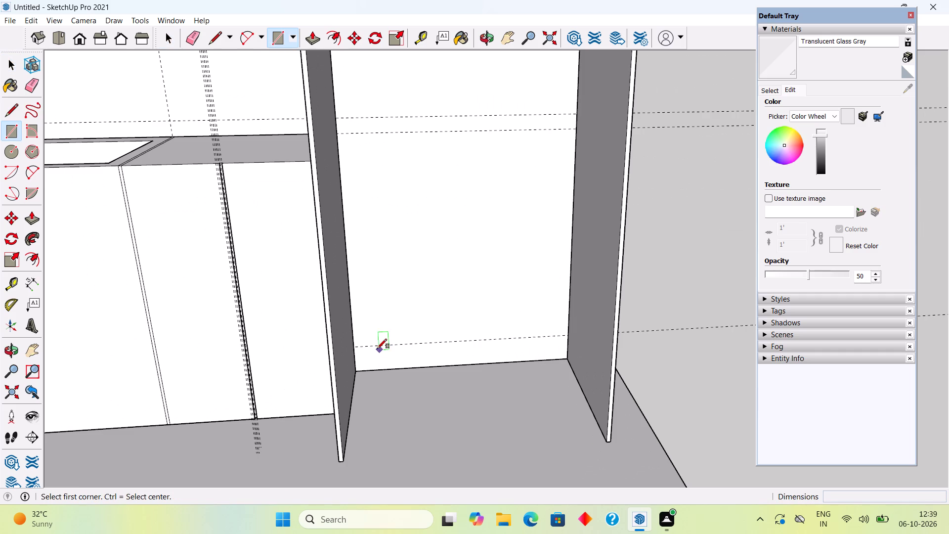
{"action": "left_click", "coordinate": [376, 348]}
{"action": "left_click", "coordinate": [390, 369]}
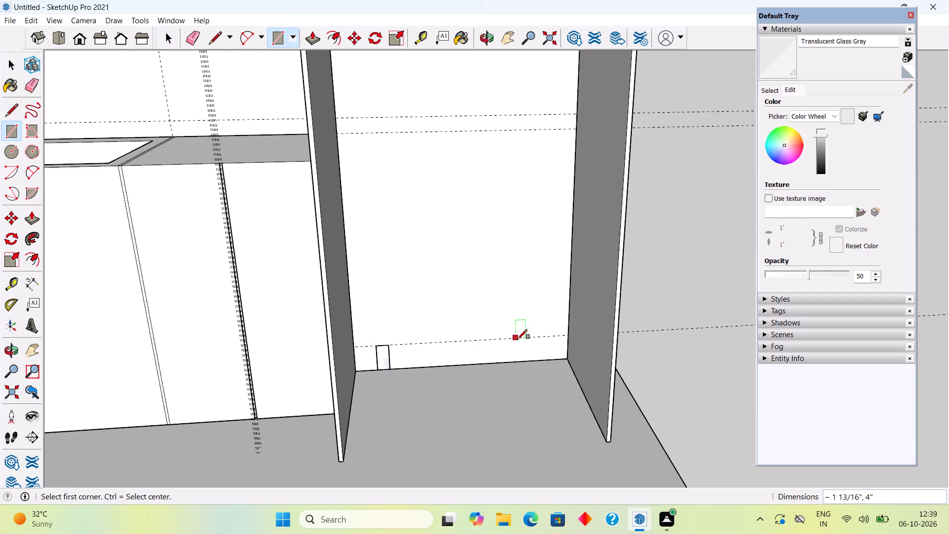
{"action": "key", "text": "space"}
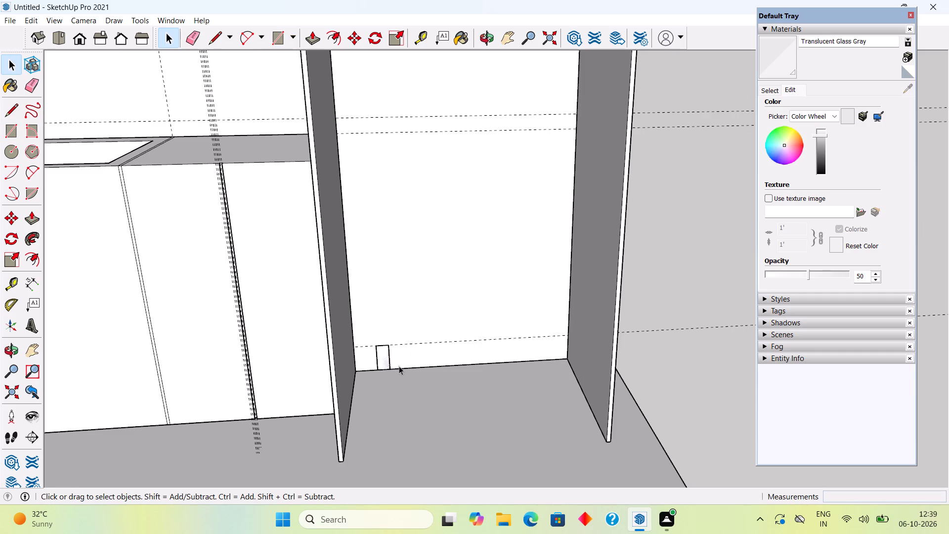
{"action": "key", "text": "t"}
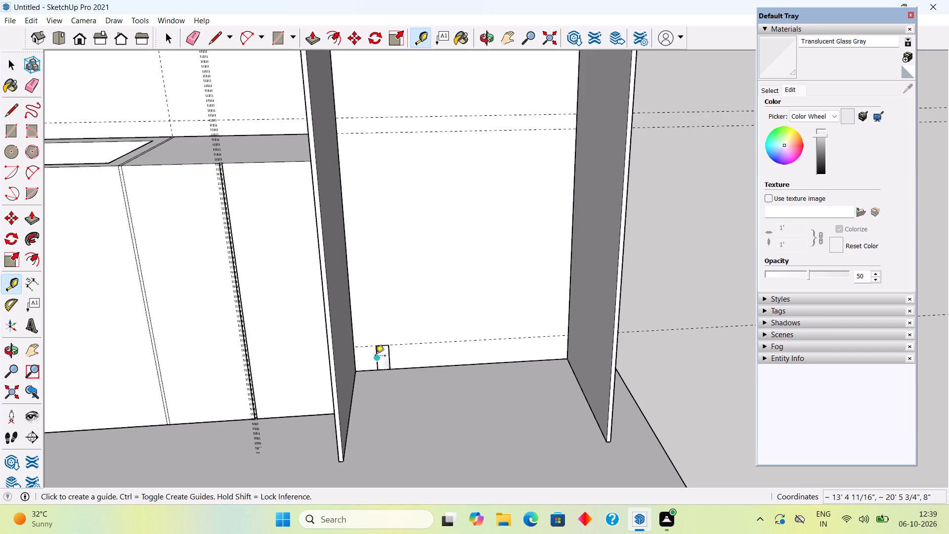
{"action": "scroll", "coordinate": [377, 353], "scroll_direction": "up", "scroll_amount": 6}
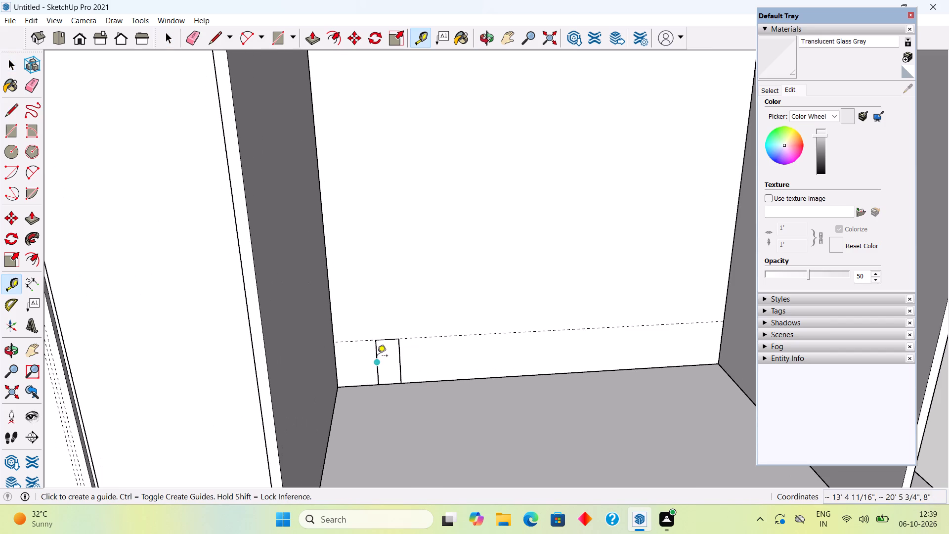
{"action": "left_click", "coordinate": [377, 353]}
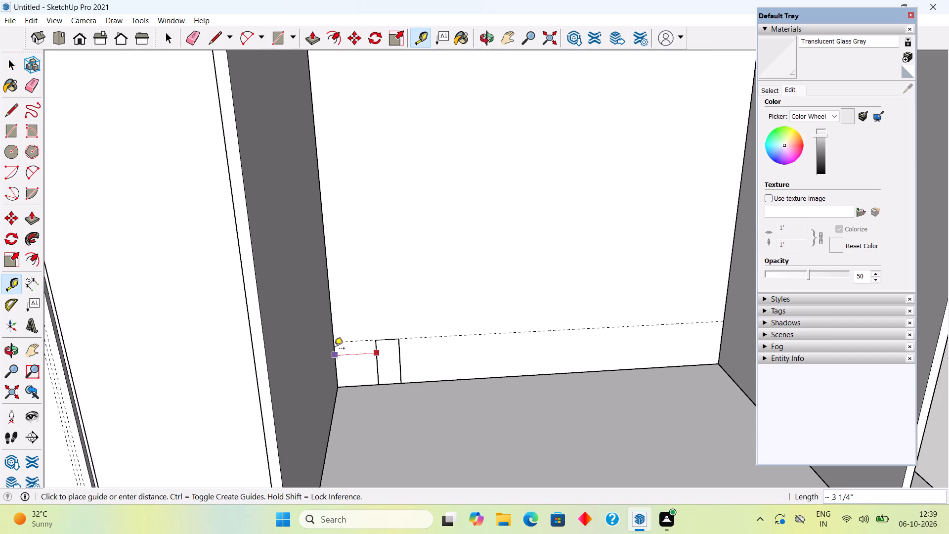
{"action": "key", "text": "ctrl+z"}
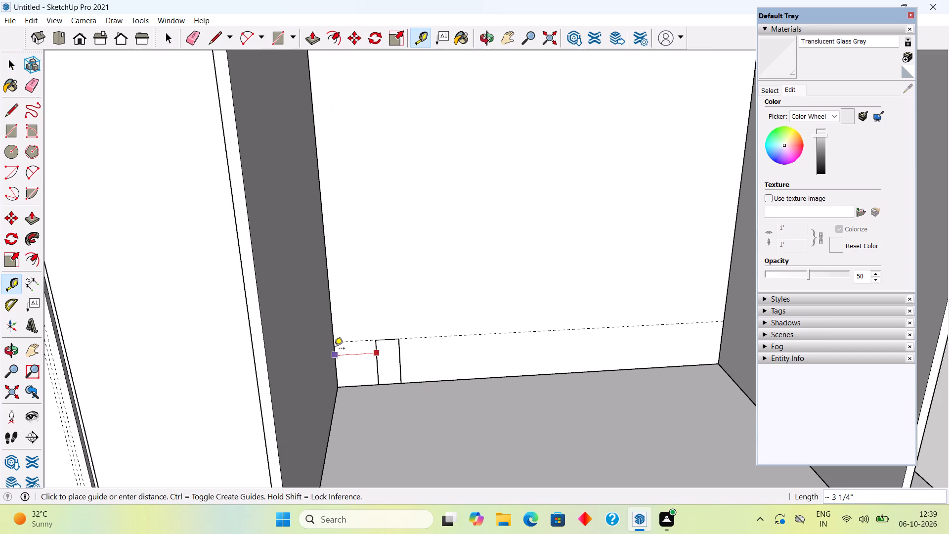
Place two vertical guides on the wall between the tall panels, each 4" in from one panel's inner face.
{"action": "left_click", "coordinate": [337, 352]}
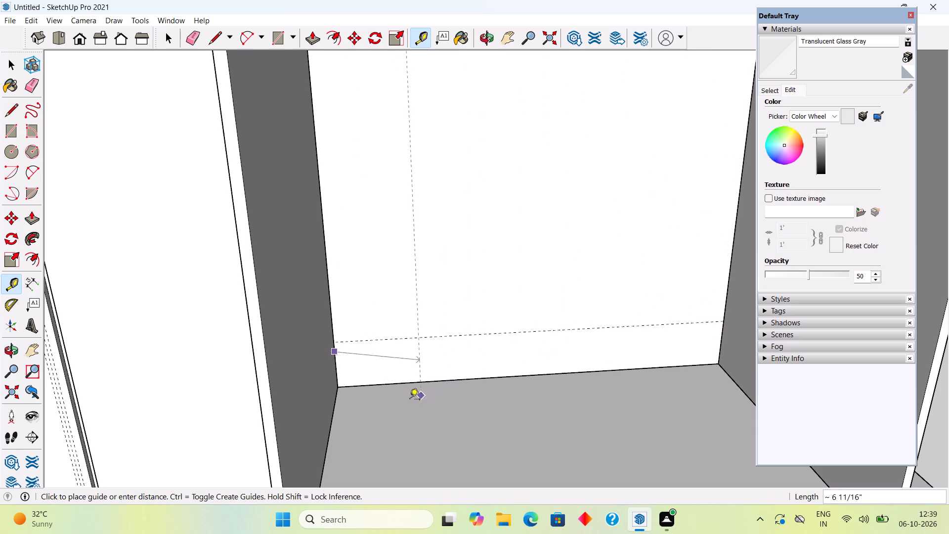
{"action": "type", "text": "4\""}
{"action": "key", "text": "Return"}
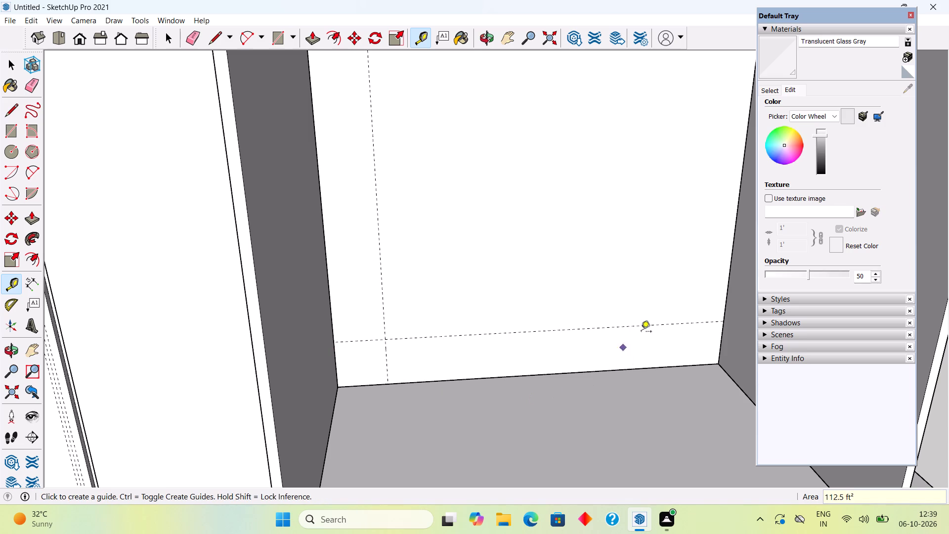
{"action": "left_click", "coordinate": [729, 273]}
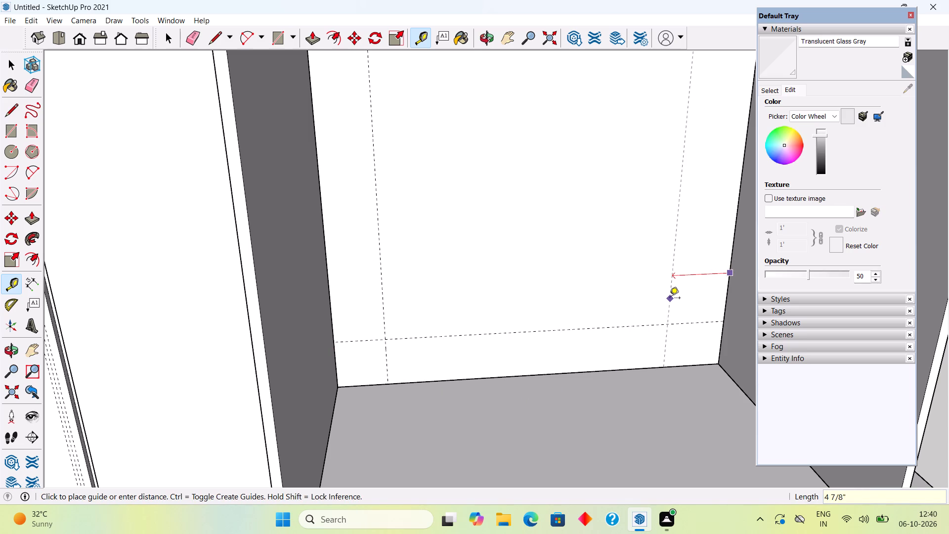
{"action": "type", "text": "4\""}
{"action": "key", "text": "Return"}
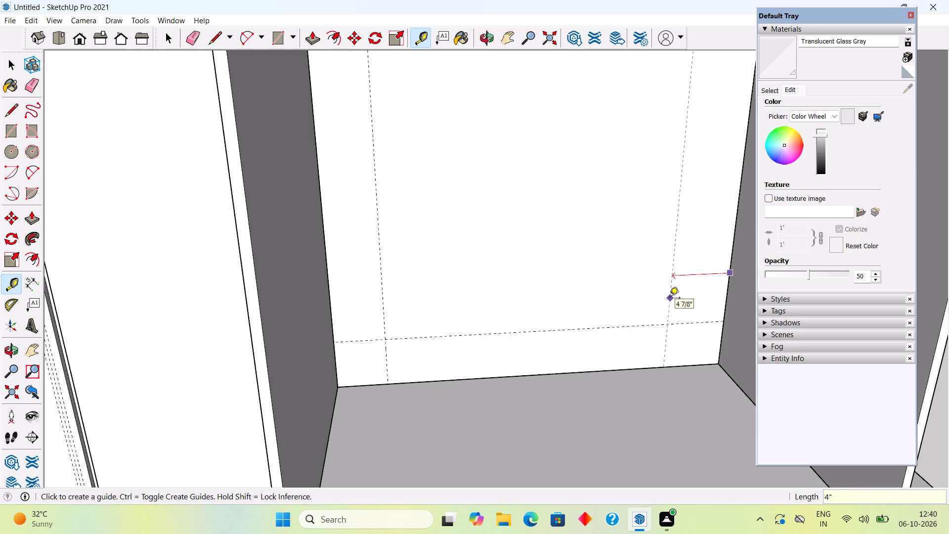
Draw two 2" by 4" rectangles below the skirting guide, each running inward from one of the 4" vertical guides.
{"action": "key", "text": "space"}
{"action": "type", "text": "r"}
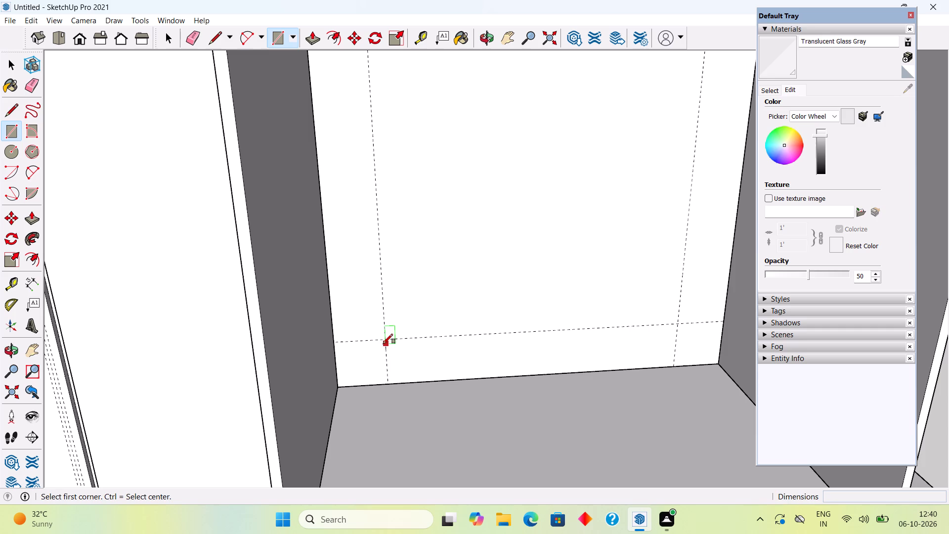
{"action": "left_click", "coordinate": [383, 343]}
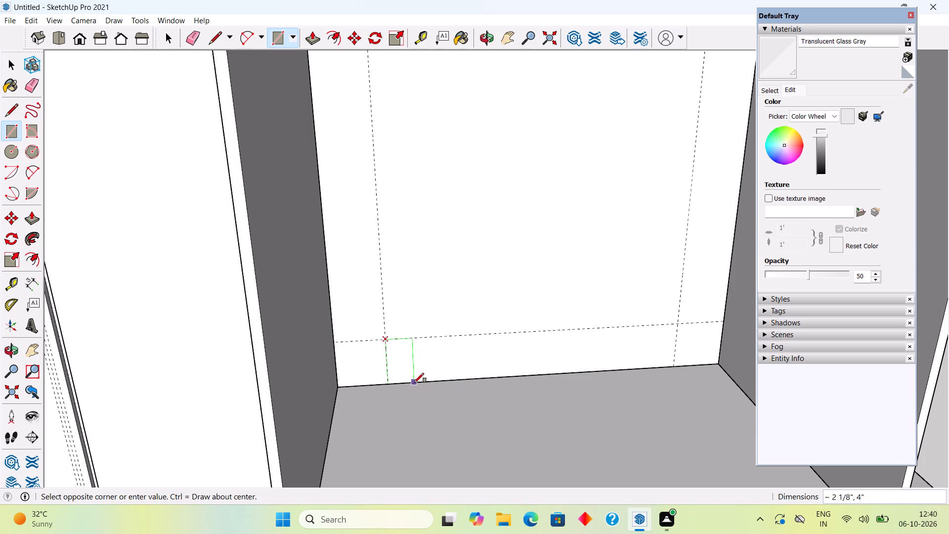
{"action": "type", "text": "2\","}
{"action": "type", "text": "4\""}
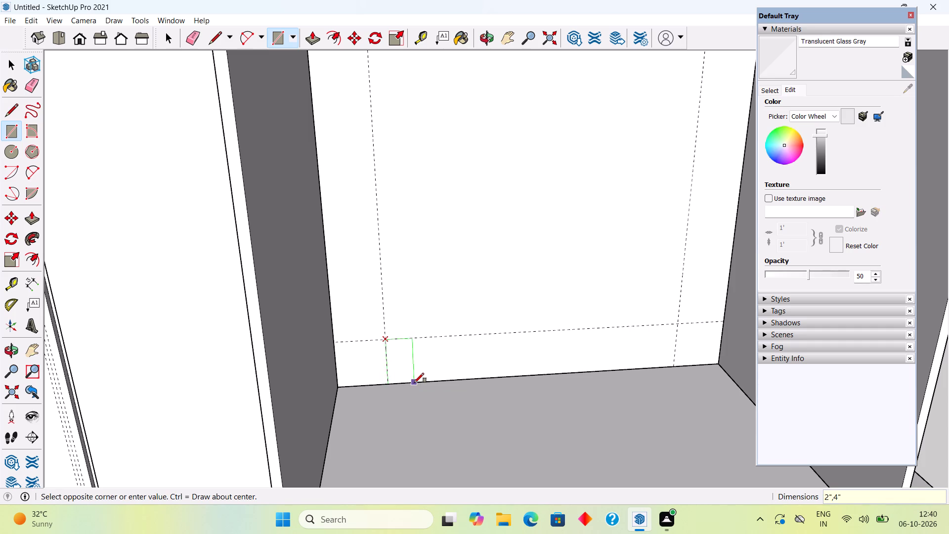
{"action": "key", "text": "Return"}
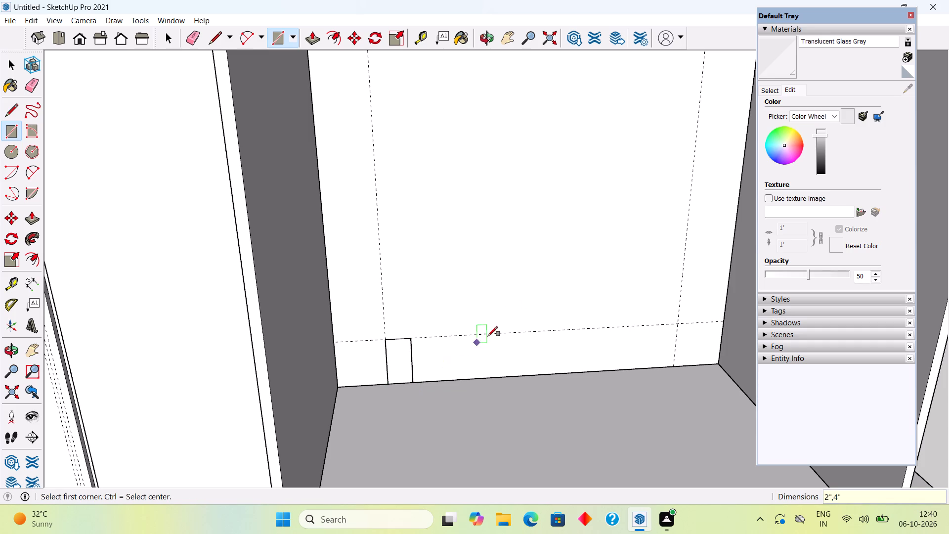
{"action": "left_click", "coordinate": [680, 324]}
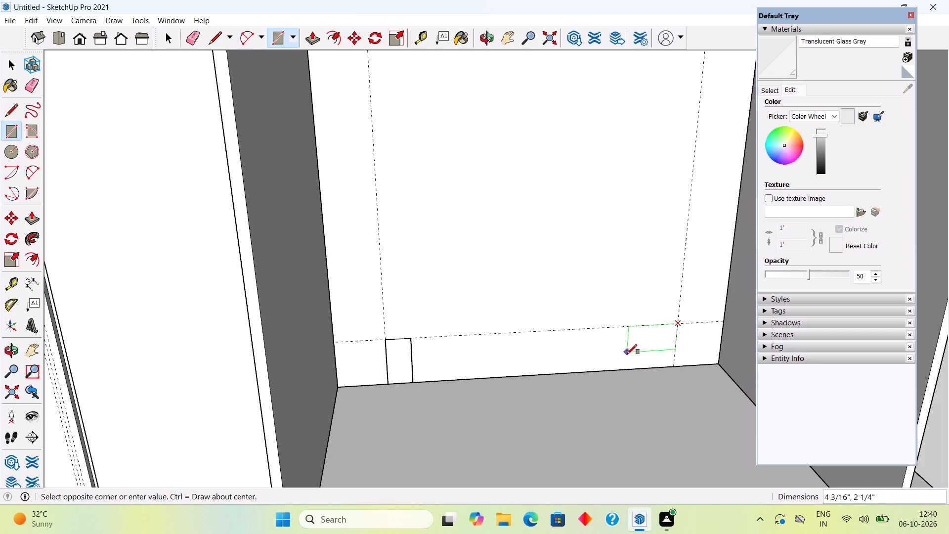
{"action": "type", "text": "2\",4"}
{"action": "key", "text": "shift+quotedbl"}
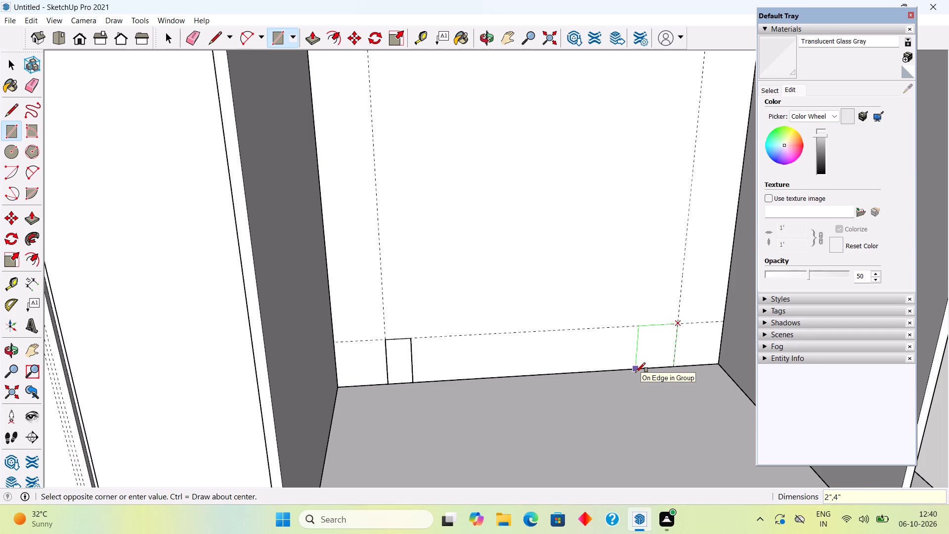
{"action": "key", "text": "Return"}
{"action": "key", "text": "space"}
Push/Pull the base support rectangle nearer the cabinet run about 1' 10" out from the wall.
{"action": "scroll", "coordinate": [399, 467], "scroll_direction": "down", "scroll_amount": 5}
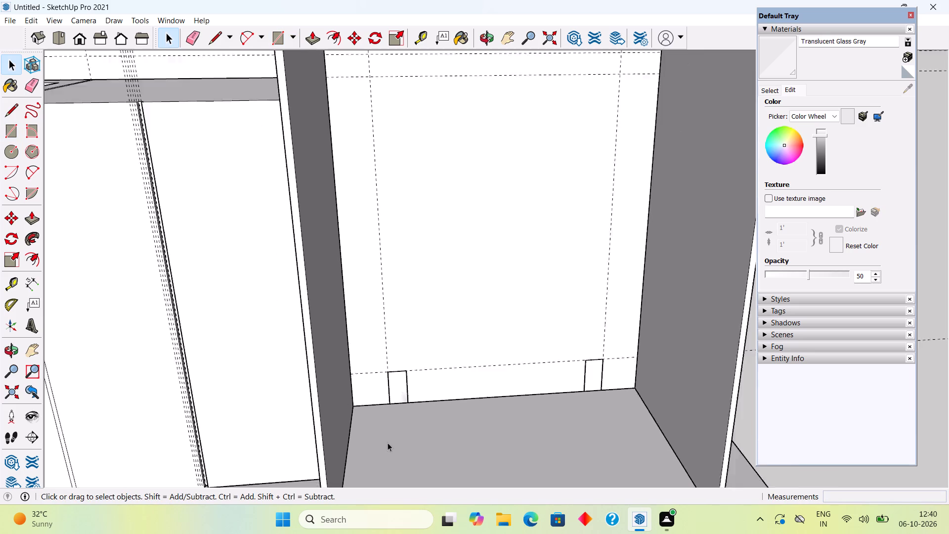
{"action": "scroll", "coordinate": [388, 443], "scroll_direction": "down", "scroll_amount": 10}
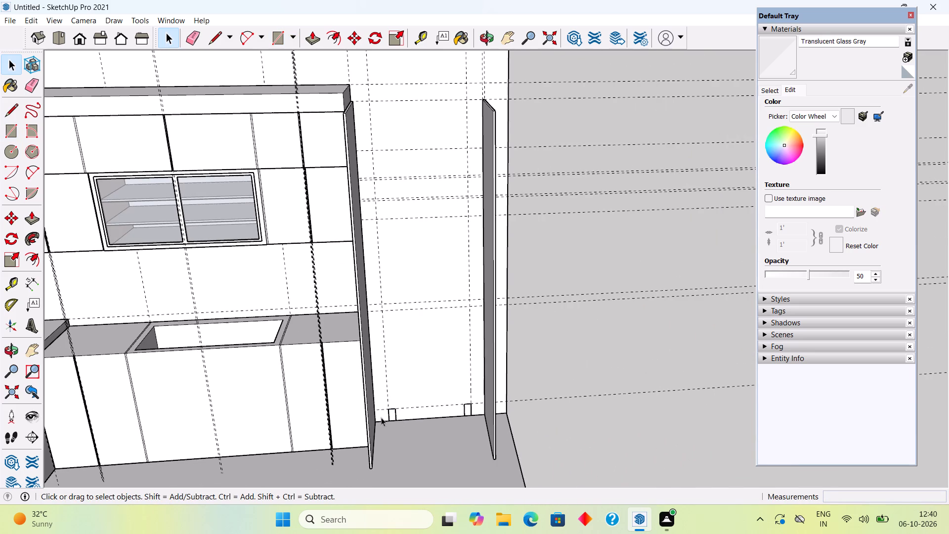
{"action": "key", "text": "p"}
{"action": "left_click", "coordinate": [392, 413]}
{"action": "left_click_drag", "start_coordinate": [392, 413], "coordinate": [392, 421]}
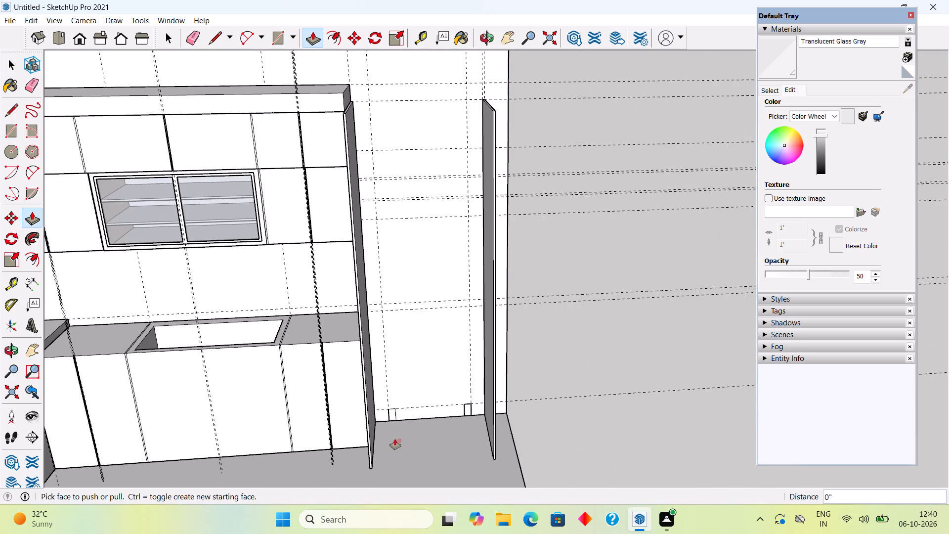
{"action": "scroll", "coordinate": [392, 417], "scroll_direction": "up", "scroll_amount": 12}
{"action": "left_click", "coordinate": [392, 416]}
{"action": "scroll", "coordinate": [390, 438], "scroll_direction": "down", "scroll_amount": 7}
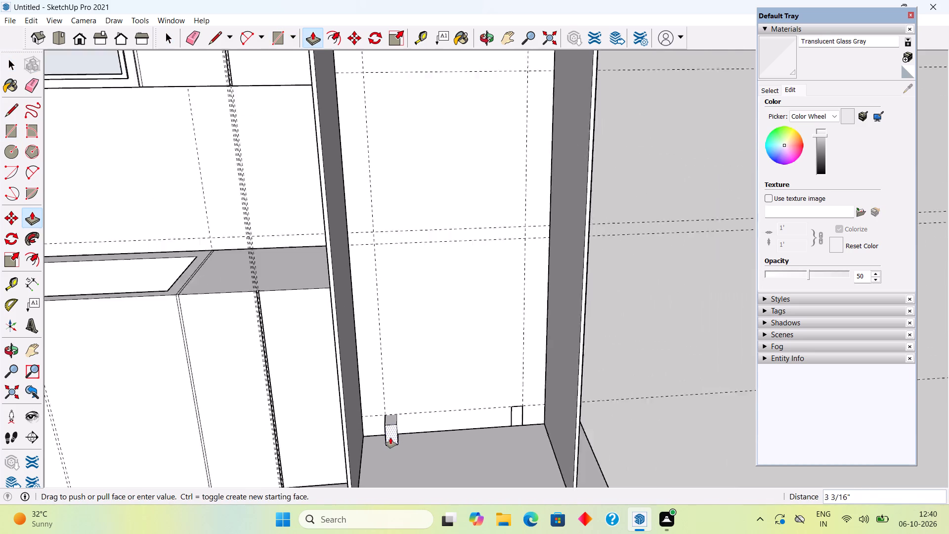
{"action": "scroll", "coordinate": [390, 438], "scroll_direction": "down", "scroll_amount": 8}
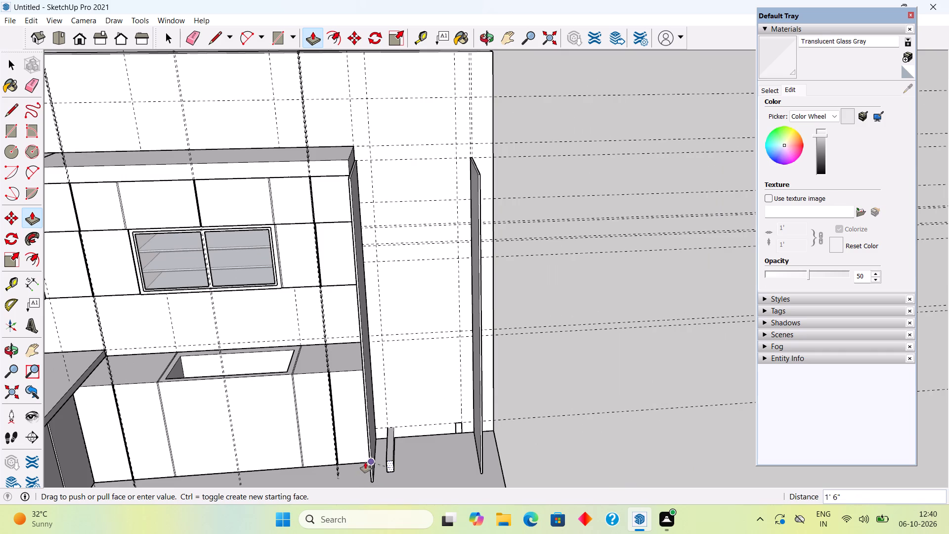
{"action": "left_click", "coordinate": [368, 461]}
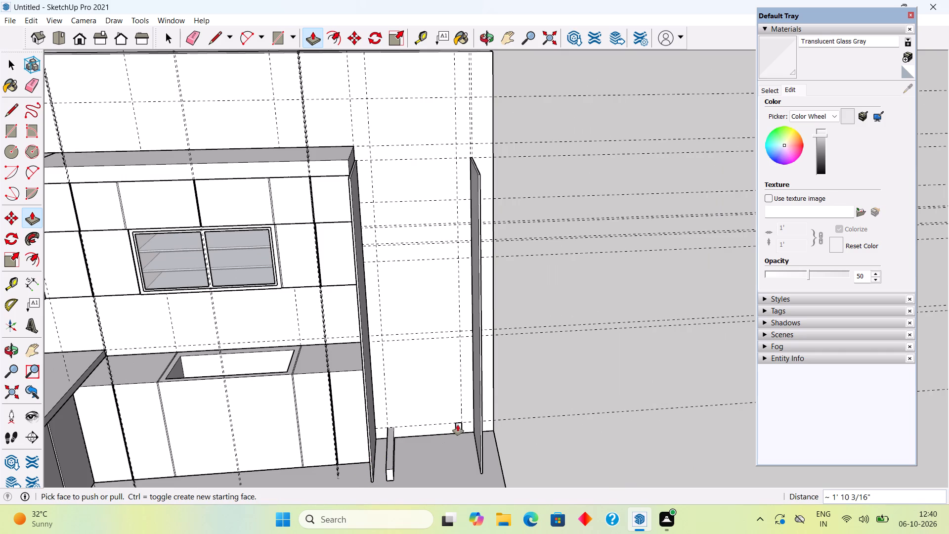
Push/Pull the base support rectangle near the wall's open end about 1' 10" out from the wall.
{"action": "left_click", "coordinate": [458, 424]}
{"action": "left_click", "coordinate": [460, 424]}
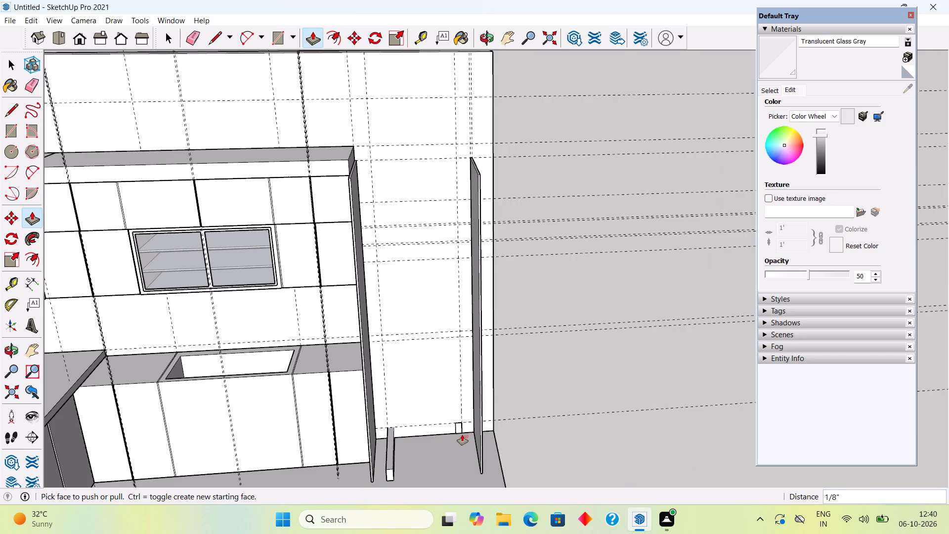
{"action": "left_click", "coordinate": [460, 429]}
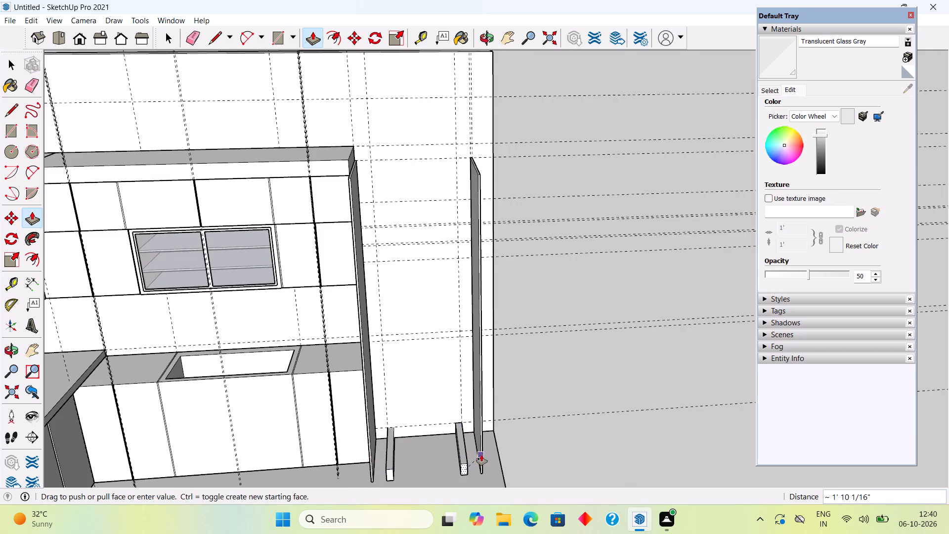
{"action": "left_click_drag", "start_coordinate": [481, 455], "coordinate": [470, 443]}
Make each of the two base supports between the tall panels its own group.
{"action": "key", "text": "space"}
{"action": "triple_click", "coordinate": [467, 460]}
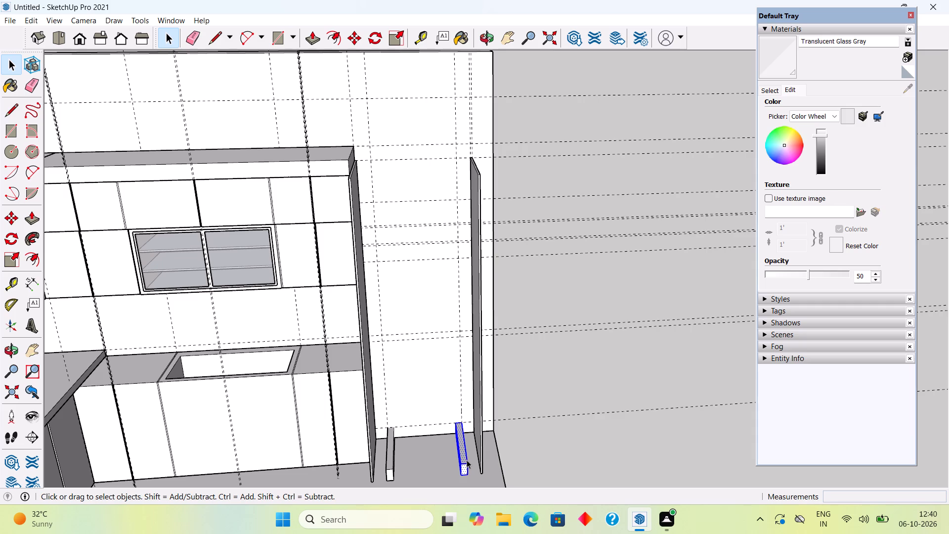
{"action": "right_click", "coordinate": [467, 460]}
{"action": "left_click", "coordinate": [495, 375]}
{"action": "triple_click", "coordinate": [391, 473]}
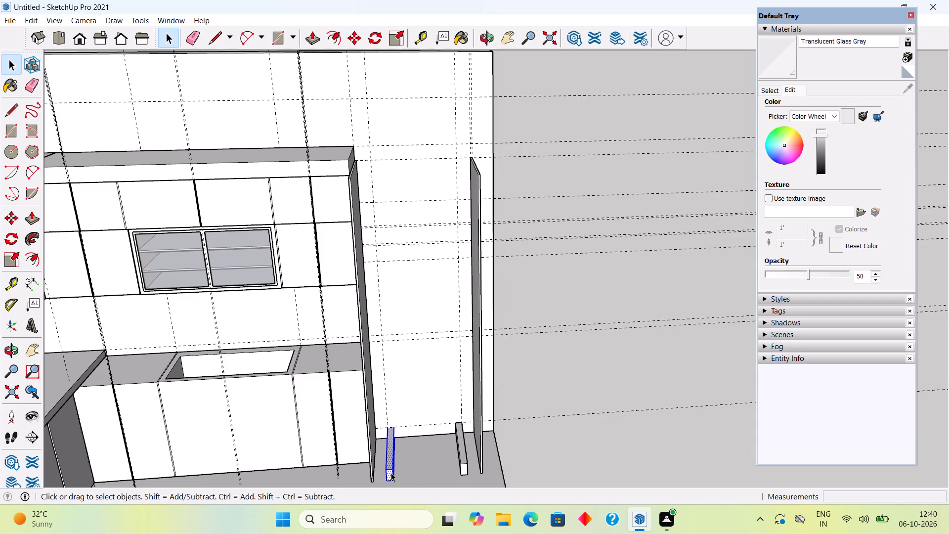
{"action": "right_click", "coordinate": [391, 473]}
{"action": "left_click", "coordinate": [454, 391]}
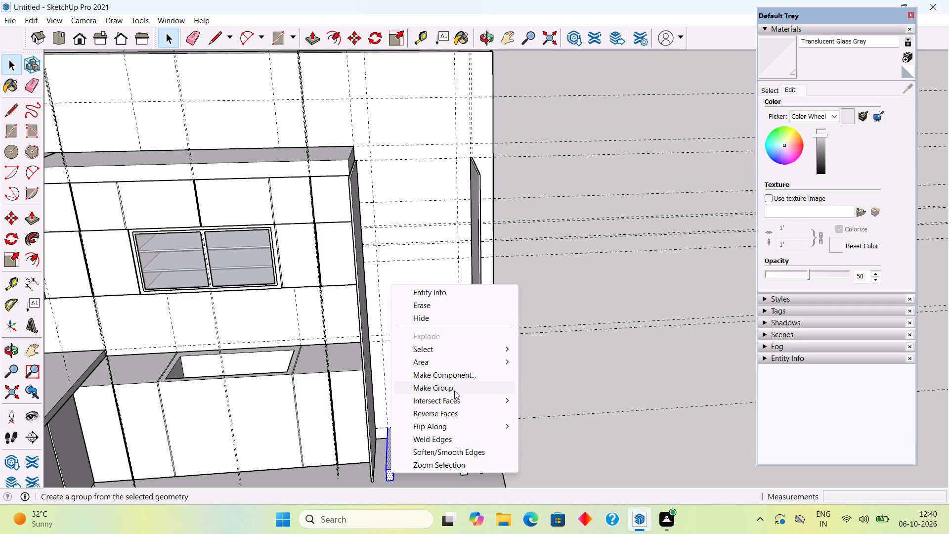
{"action": "left_click", "coordinate": [526, 386]}
{"action": "triple_click", "coordinate": [482, 385]}
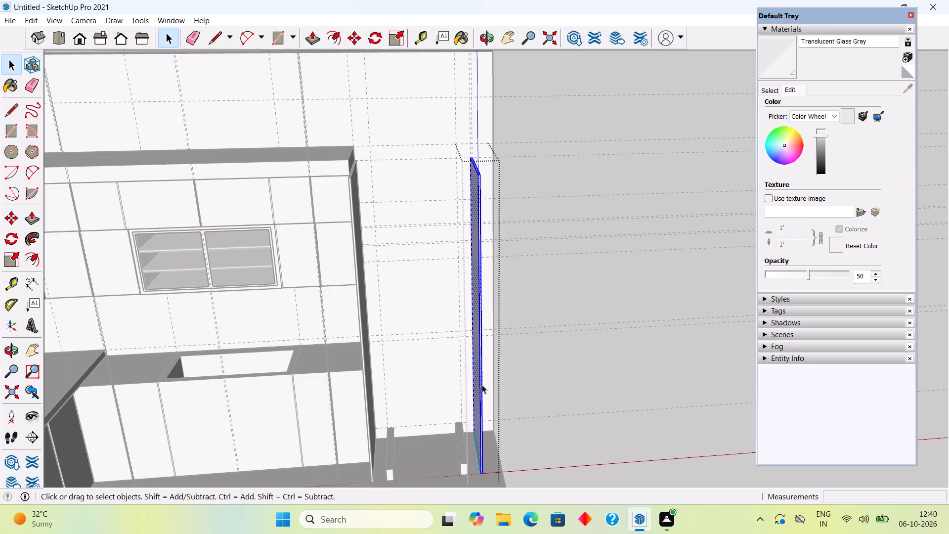
{"action": "left_click", "coordinate": [538, 380]}
Place two vertical guides on the wall between the tall panels, each 1" in from one panel's inner face.
{"action": "scroll", "coordinate": [538, 380], "scroll_direction": "down", "scroll_amount": 10}
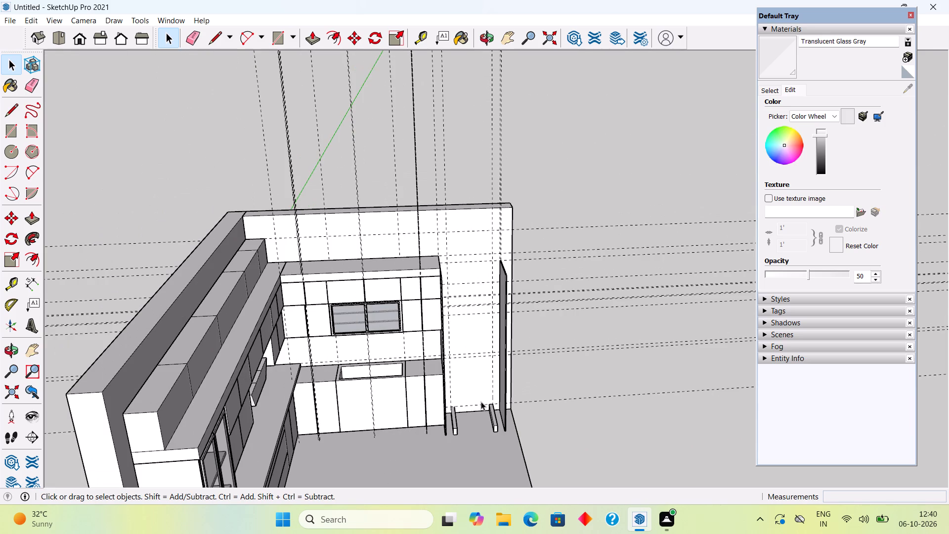
{"action": "middle_click_drag", "start_coordinate": [466, 416], "coordinate": [454, 429]}
{"action": "scroll", "coordinate": [443, 341], "scroll_direction": "up", "scroll_amount": 7}
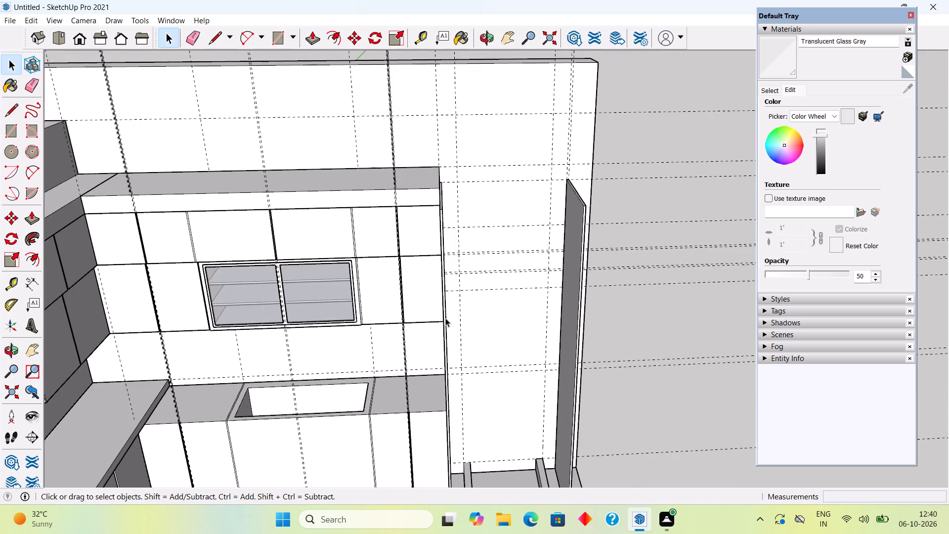
{"action": "scroll", "coordinate": [445, 318], "scroll_direction": "up", "scroll_amount": 4}
{"action": "middle_click_drag", "start_coordinate": [434, 322], "coordinate": [392, 323]}
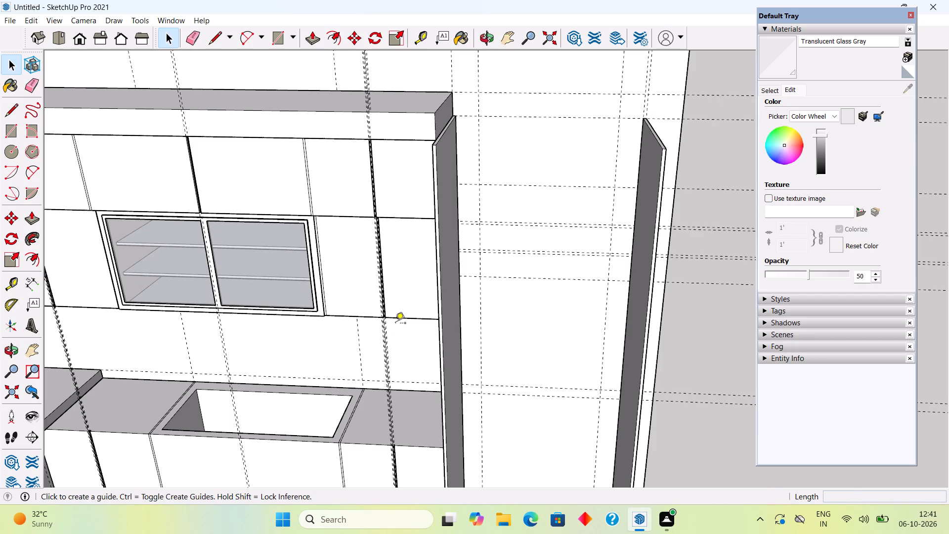
{"action": "key", "text": "t"}
{"action": "left_click", "coordinate": [459, 325]}
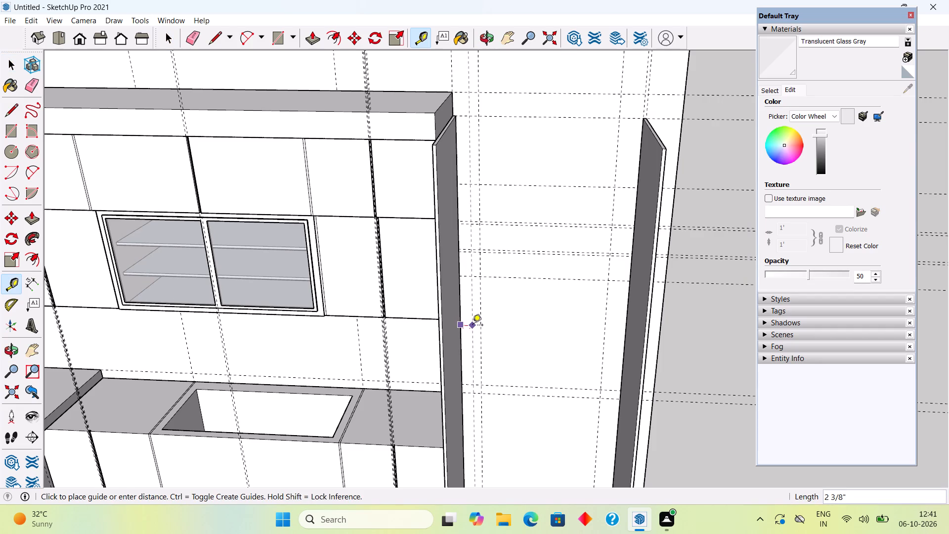
{"action": "type", "text": "1\""}
{"action": "key", "text": "Return"}
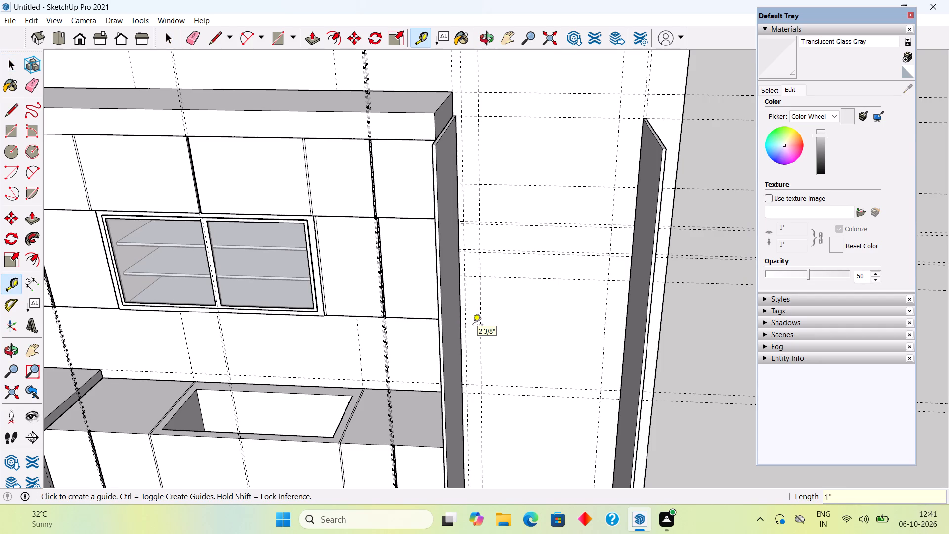
{"action": "scroll", "coordinate": [481, 322], "scroll_direction": "up", "scroll_amount": 1}
{"action": "scroll", "coordinate": [625, 295], "scroll_direction": "up", "scroll_amount": 2}
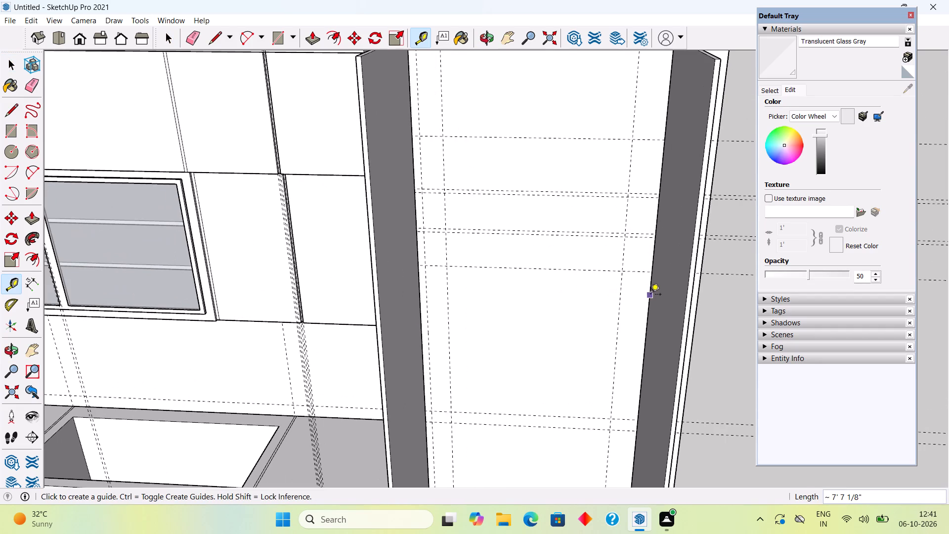
{"action": "left_click", "coordinate": [650, 295]}
{"action": "type", "text": "1\""}
{"action": "key", "text": "Return"}
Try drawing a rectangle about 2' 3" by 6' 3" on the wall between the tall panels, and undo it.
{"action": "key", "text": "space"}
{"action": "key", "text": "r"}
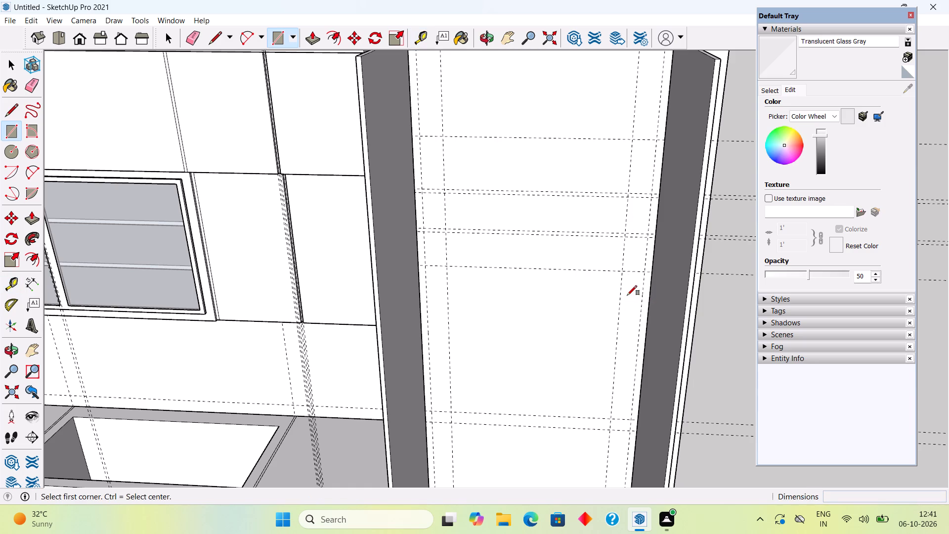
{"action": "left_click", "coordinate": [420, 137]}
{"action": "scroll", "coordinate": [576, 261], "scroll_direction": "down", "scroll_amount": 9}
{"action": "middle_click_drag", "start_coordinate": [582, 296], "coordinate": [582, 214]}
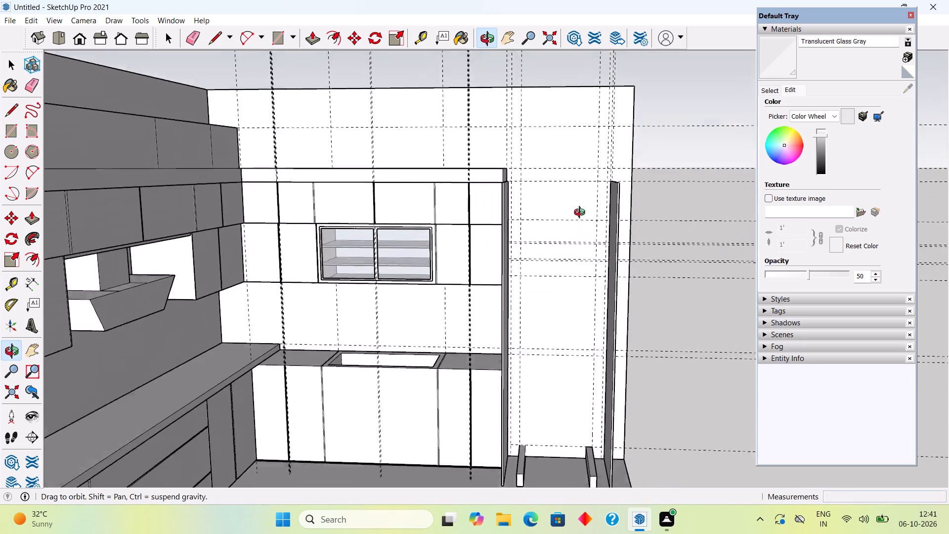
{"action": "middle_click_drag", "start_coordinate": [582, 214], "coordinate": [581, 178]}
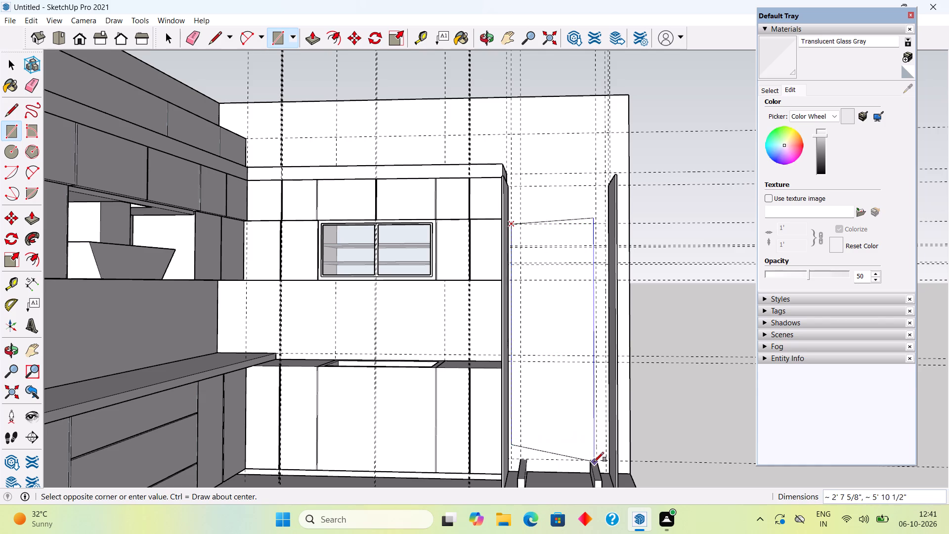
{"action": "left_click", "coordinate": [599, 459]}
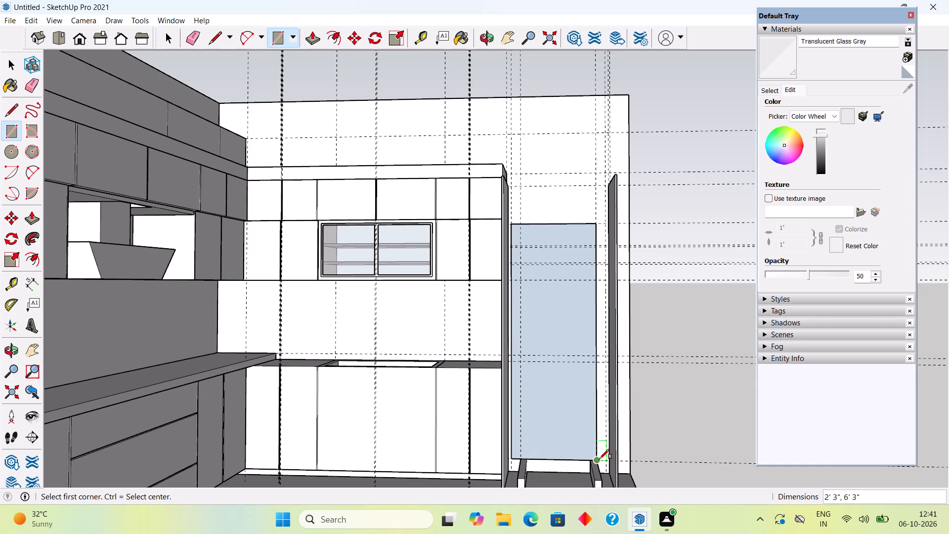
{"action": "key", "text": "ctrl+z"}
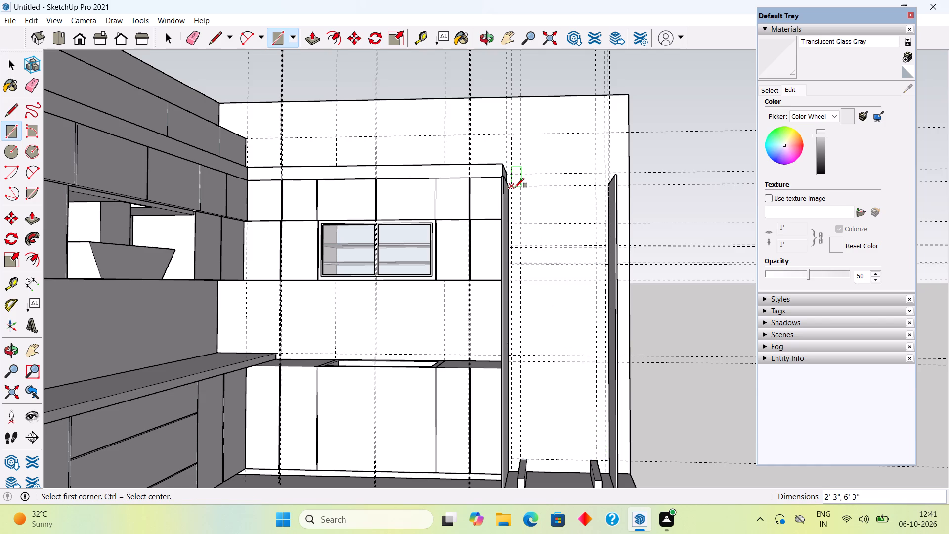
Draw a rectangle about 2' 6" by 7' 3" between the 1" guides, from the guide near the panels' tops to the skirting guide.
{"action": "left_click", "coordinate": [515, 188]}
{"action": "key", "text": "space"}
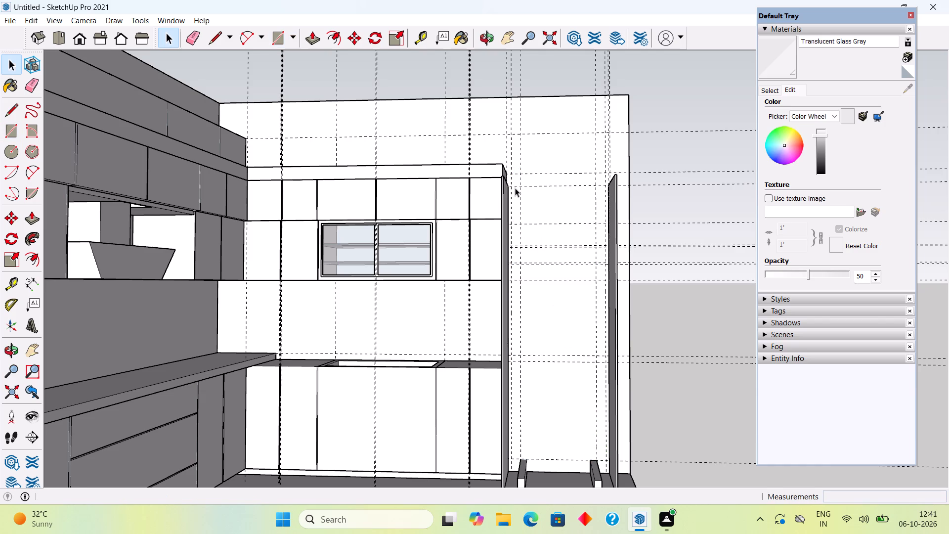
{"action": "key", "text": "r"}
{"action": "left_click", "coordinate": [512, 186]}
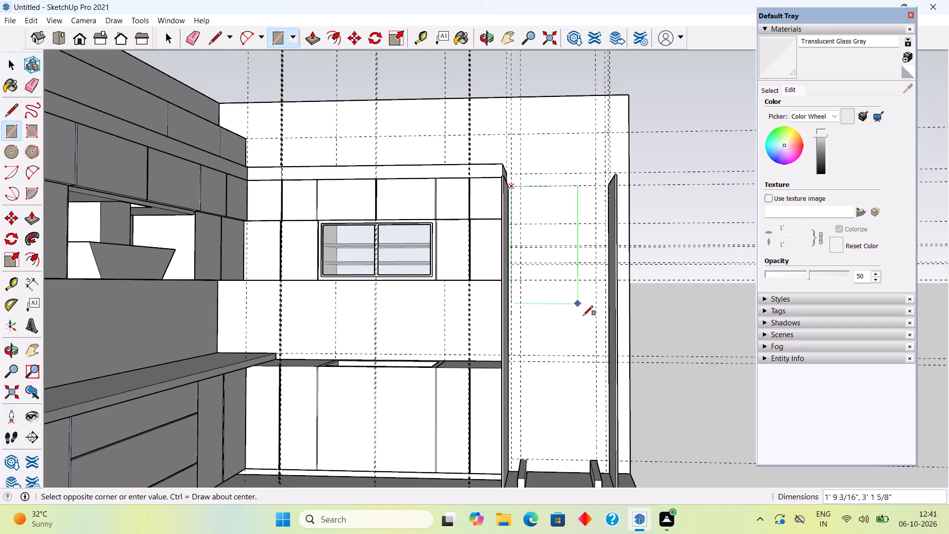
{"action": "scroll", "coordinate": [595, 437], "scroll_direction": "up", "scroll_amount": 4}
{"action": "left_click", "coordinate": [612, 472]}
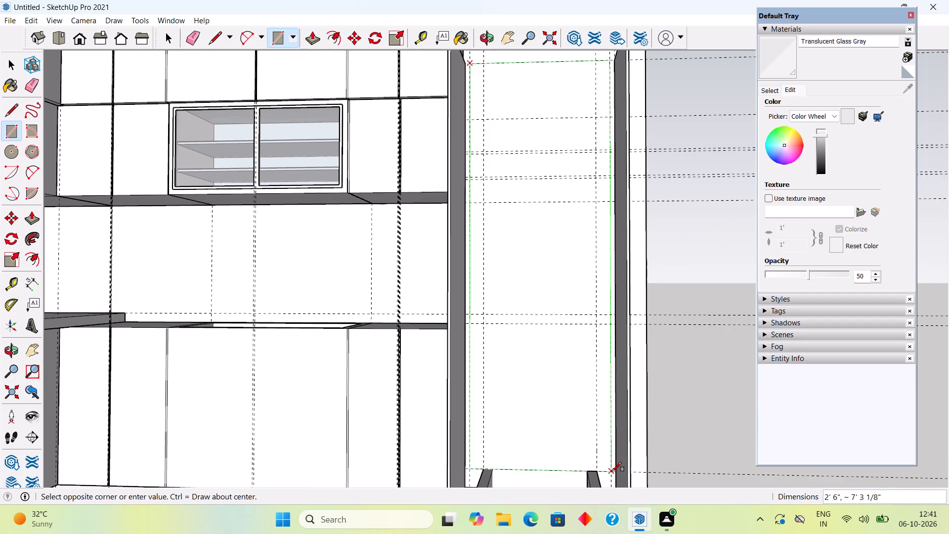
{"action": "key", "text": "space"}
{"action": "scroll", "coordinate": [578, 447], "scroll_direction": "down", "scroll_amount": 6}
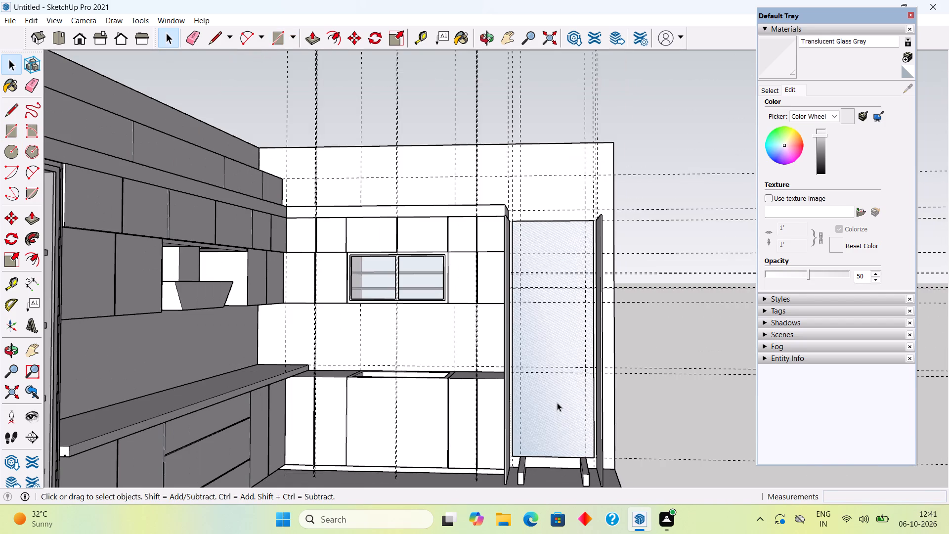
Push/Pull the rectangle between the tall panels out from the wall until it is flush with the panels' front edges.
{"action": "left_click", "coordinate": [557, 402]}
{"action": "key", "text": "p"}
{"action": "left_click", "coordinate": [557, 402]}
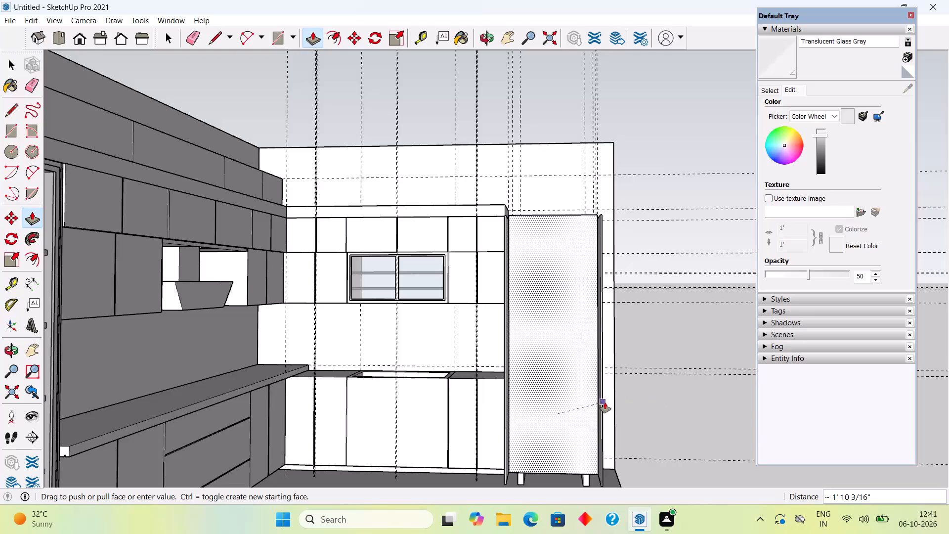
{"action": "left_click", "coordinate": [606, 406]}
Extrude the tall body's front face a further 3" beyond the side panels.
{"action": "scroll", "coordinate": [589, 420], "scroll_direction": "down", "scroll_amount": 1}
{"action": "middle_click_drag", "start_coordinate": [589, 420], "coordinate": [587, 426]}
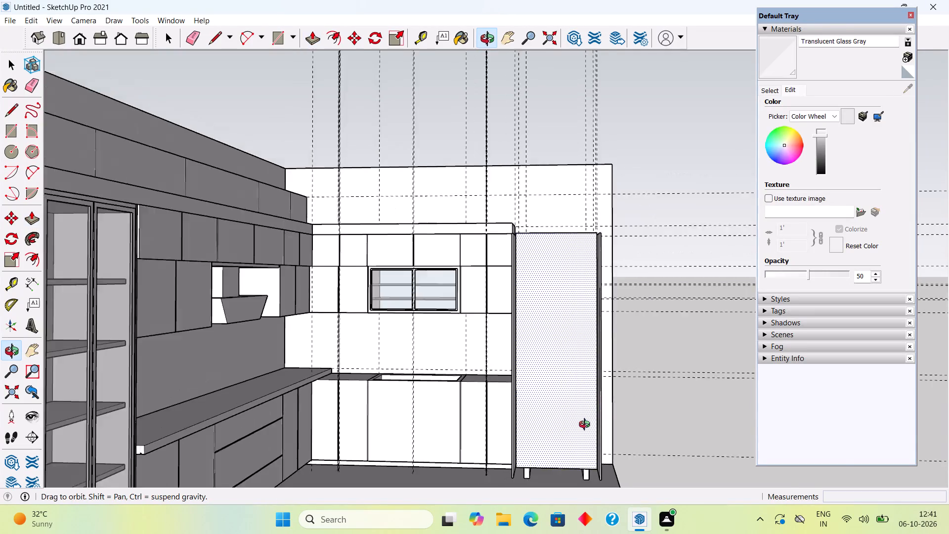
{"action": "middle_click_drag", "start_coordinate": [587, 426], "coordinate": [374, 498]}
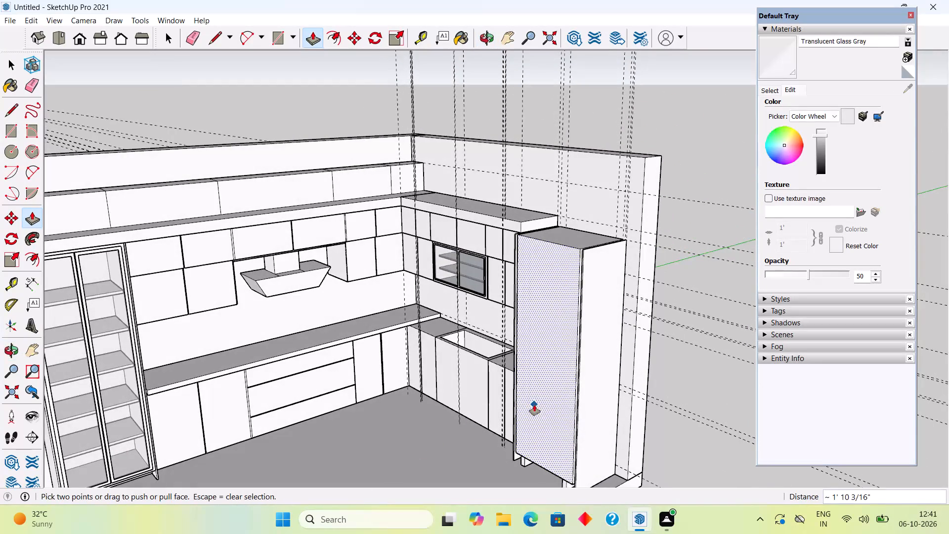
{"action": "left_click", "coordinate": [534, 405]}
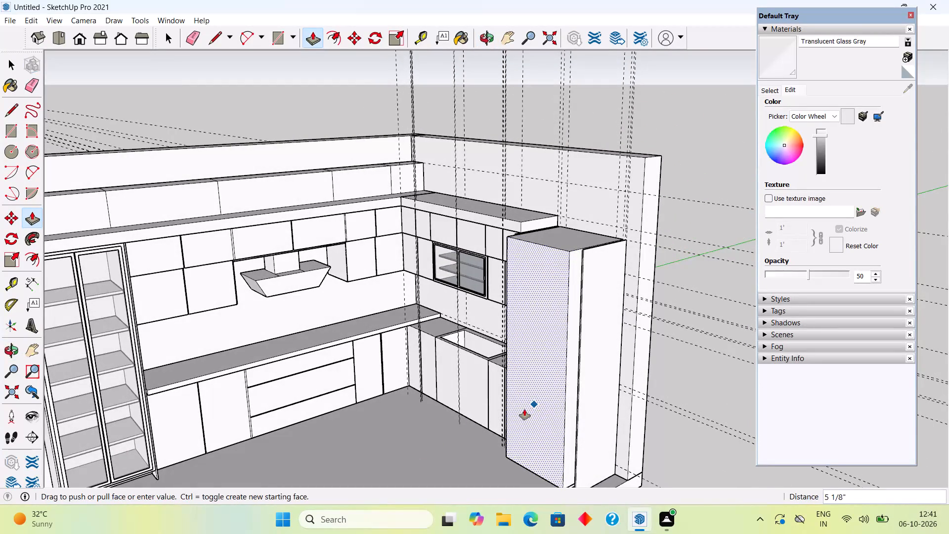
{"action": "type", "text": "3\""}
{"action": "key", "text": "Return"}
{"action": "key", "text": "space"}
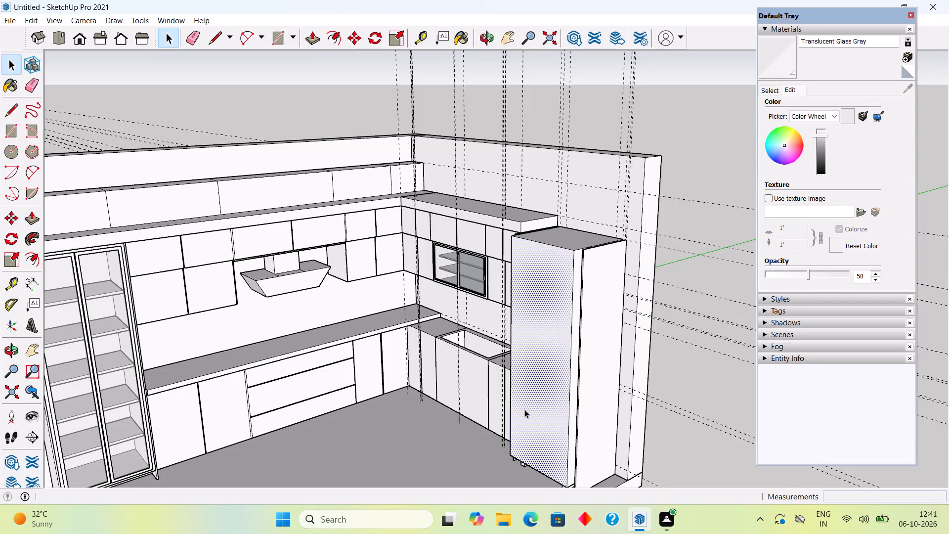
{"action": "key", "text": "space"}
Draw a small fillet arc across the upper front corner of the tall body, on the side away from the cabinet run.
{"action": "scroll", "coordinate": [571, 225], "scroll_direction": "up", "scroll_amount": 6}
{"action": "scroll", "coordinate": [568, 270], "scroll_direction": "up", "scroll_amount": 8}
{"action": "key", "text": "a"}
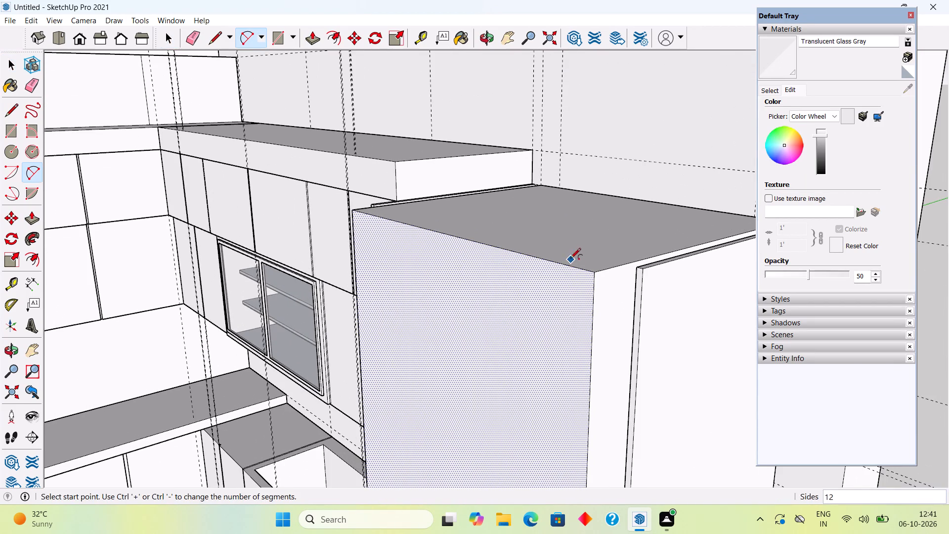
{"action": "scroll", "coordinate": [589, 269], "scroll_direction": "up", "scroll_amount": 12}
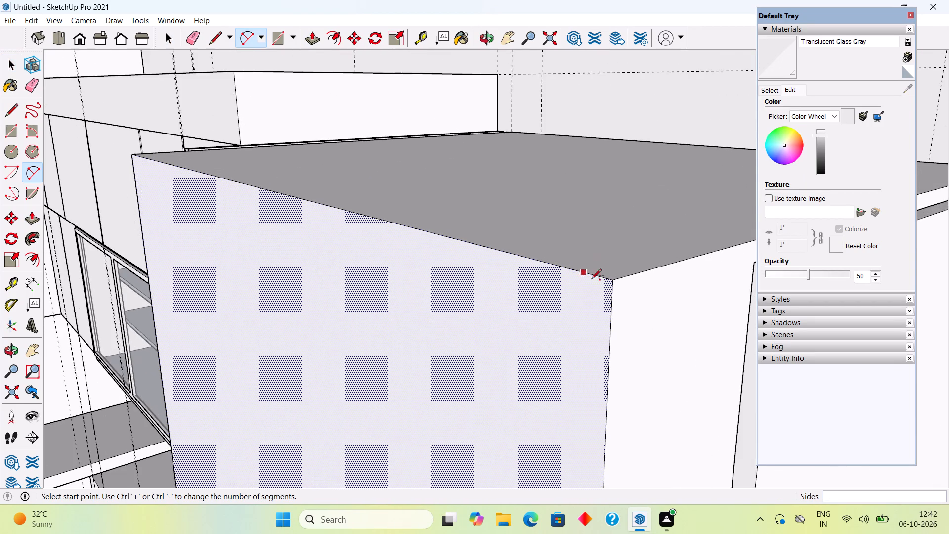
{"action": "scroll", "coordinate": [598, 288], "scroll_direction": "up", "scroll_amount": 4}
{"action": "left_click", "coordinate": [607, 275]}
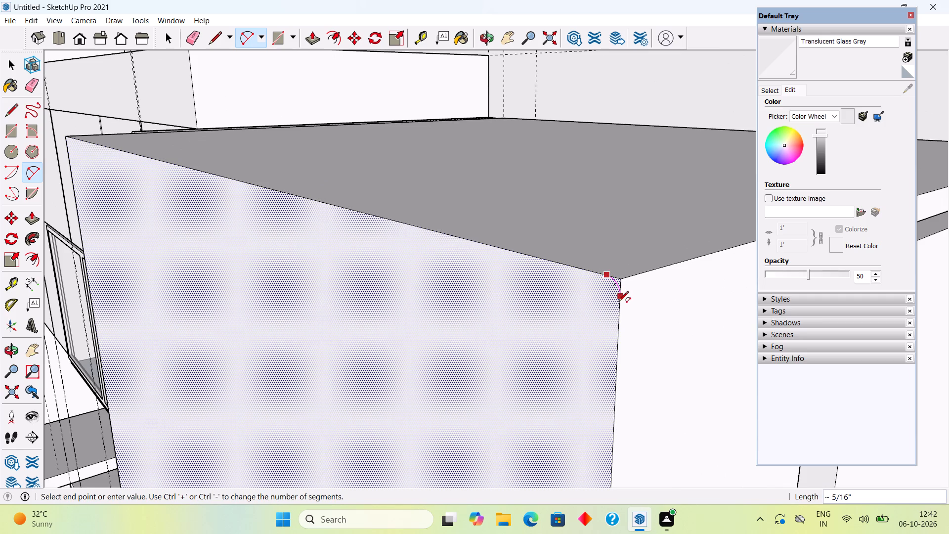
{"action": "left_click", "coordinate": [618, 302]}
{"action": "left_click", "coordinate": [618, 302]}
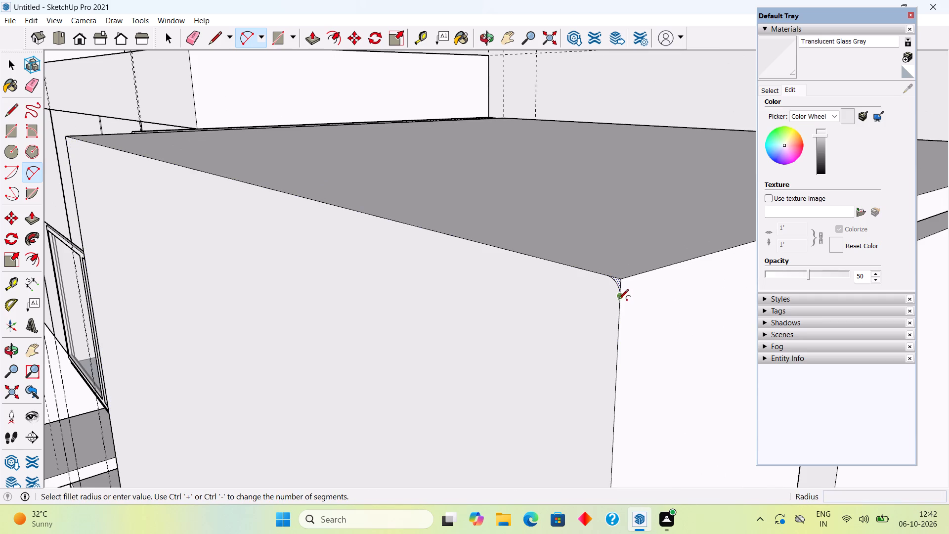
{"action": "key", "text": "space"}
Draw a fillet arc across the lower front corner of the tall body, on the side away from the cabinet run.
{"action": "scroll", "coordinate": [621, 285], "scroll_direction": "up", "scroll_amount": 10}
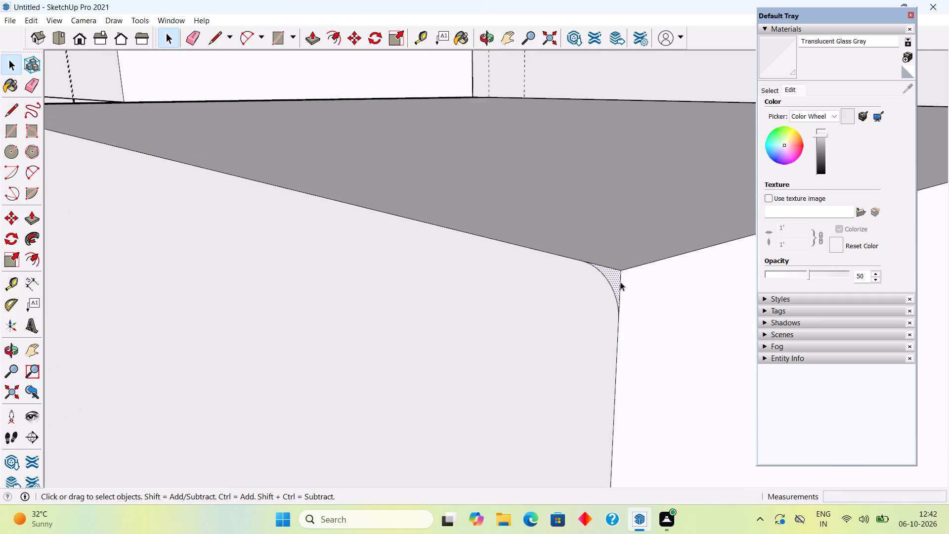
{"action": "scroll", "coordinate": [620, 281], "scroll_direction": "up", "scroll_amount": 15}
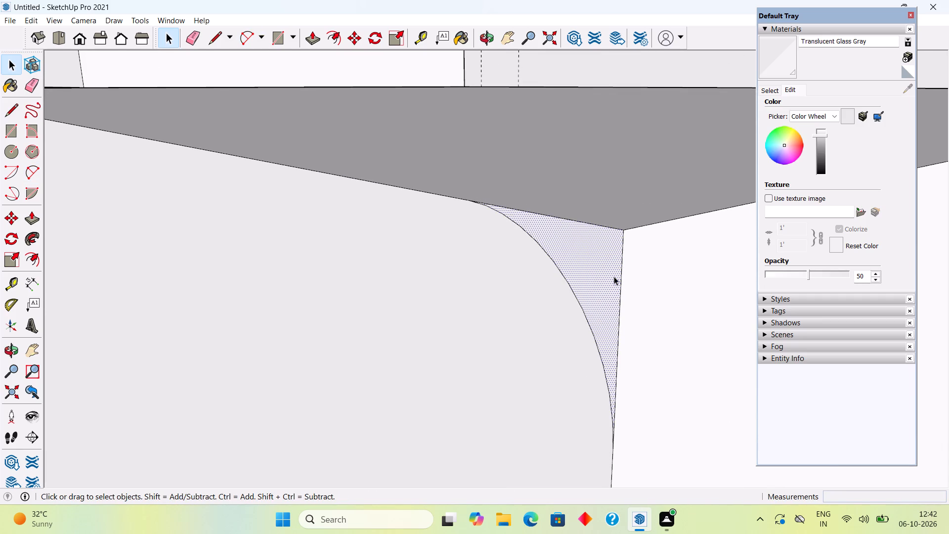
{"action": "middle_click_drag", "start_coordinate": [613, 276], "coordinate": [597, 302]}
{"action": "scroll", "coordinate": [596, 304], "scroll_direction": "down", "scroll_amount": 10}
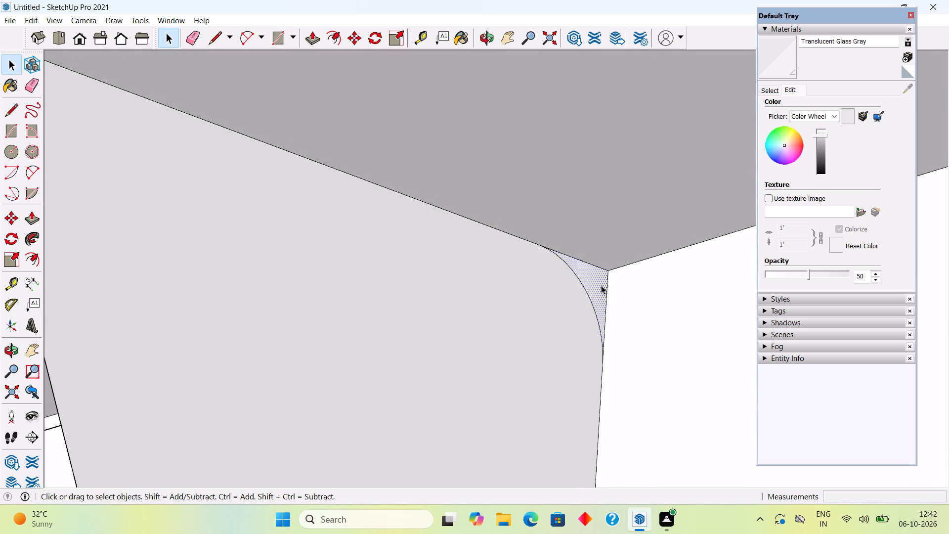
{"action": "scroll", "coordinate": [601, 285], "scroll_direction": "down", "scroll_amount": 20}
{"action": "scroll", "coordinate": [601, 285], "scroll_direction": "down", "scroll_amount": 3}
{"action": "middle_click_drag", "start_coordinate": [589, 343], "coordinate": [685, 287]}
{"action": "scroll", "coordinate": [685, 287], "scroll_direction": "down", "scroll_amount": 4}
{"action": "scroll", "coordinate": [680, 282], "scroll_direction": "down", "scroll_amount": 20}
{"action": "scroll", "coordinate": [680, 282], "scroll_direction": "down", "scroll_amount": 11}
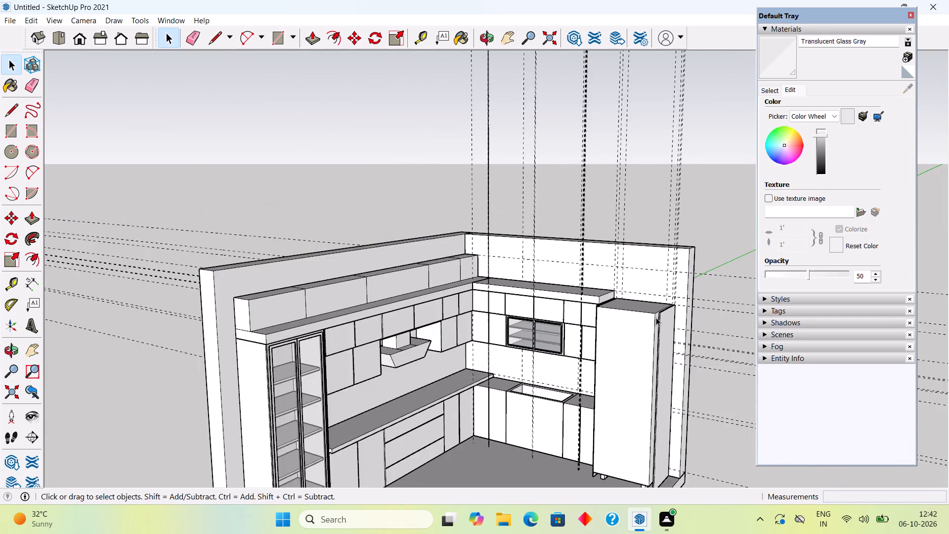
{"action": "scroll", "coordinate": [656, 317], "scroll_direction": "down", "scroll_amount": 3}
{"action": "scroll", "coordinate": [631, 416], "scroll_direction": "up", "scroll_amount": 11}
{"action": "middle_click_drag", "start_coordinate": [642, 417], "coordinate": [703, 436]}
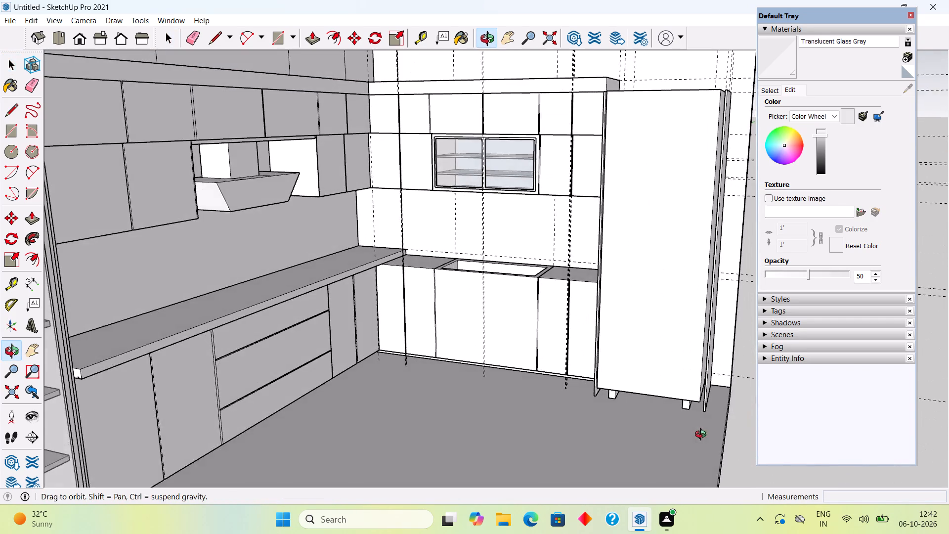
{"action": "middle_click_drag", "start_coordinate": [703, 436], "coordinate": [718, 437]}
{"action": "scroll", "coordinate": [690, 402], "scroll_direction": "up", "scroll_amount": 10}
{"action": "middle_click_drag", "start_coordinate": [704, 370], "coordinate": [686, 324]}
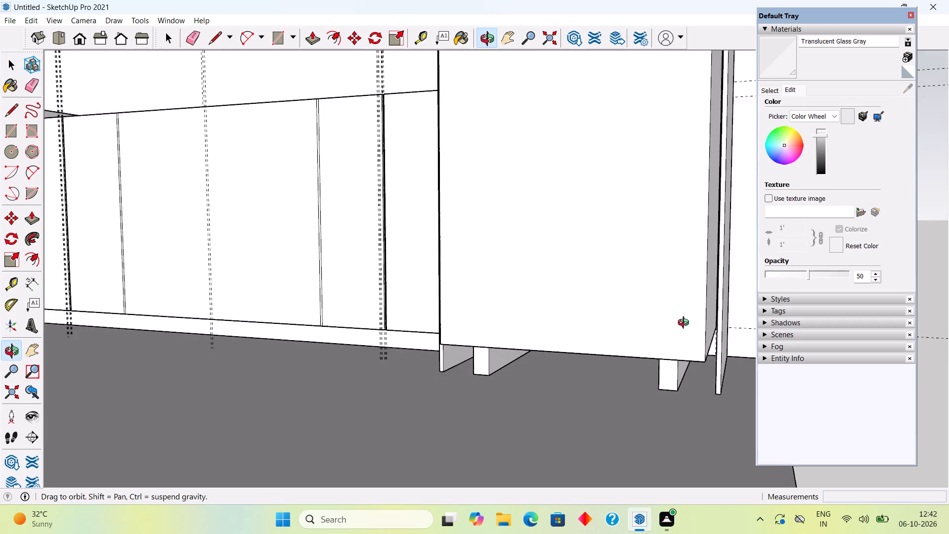
{"action": "middle_click_drag", "start_coordinate": [686, 324], "coordinate": [656, 300]}
{"action": "scroll", "coordinate": [656, 300], "scroll_direction": "up", "scroll_amount": 1}
{"action": "scroll", "coordinate": [723, 352], "scroll_direction": "up", "scroll_amount": 4}
{"action": "scroll", "coordinate": [657, 350], "scroll_direction": "up", "scroll_amount": 5}
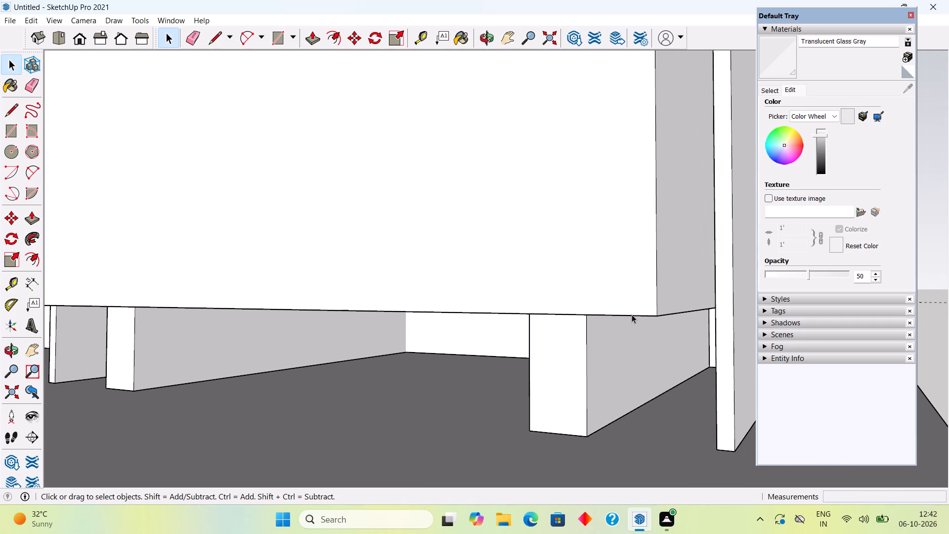
{"action": "scroll", "coordinate": [632, 314], "scroll_direction": "up", "scroll_amount": 3}
{"action": "key", "text": "a"}
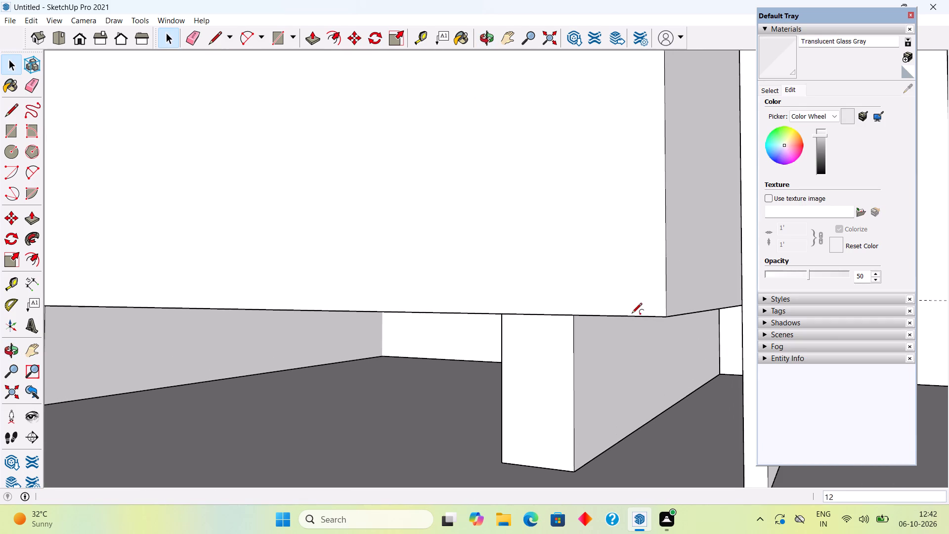
{"action": "left_click", "coordinate": [608, 312]}
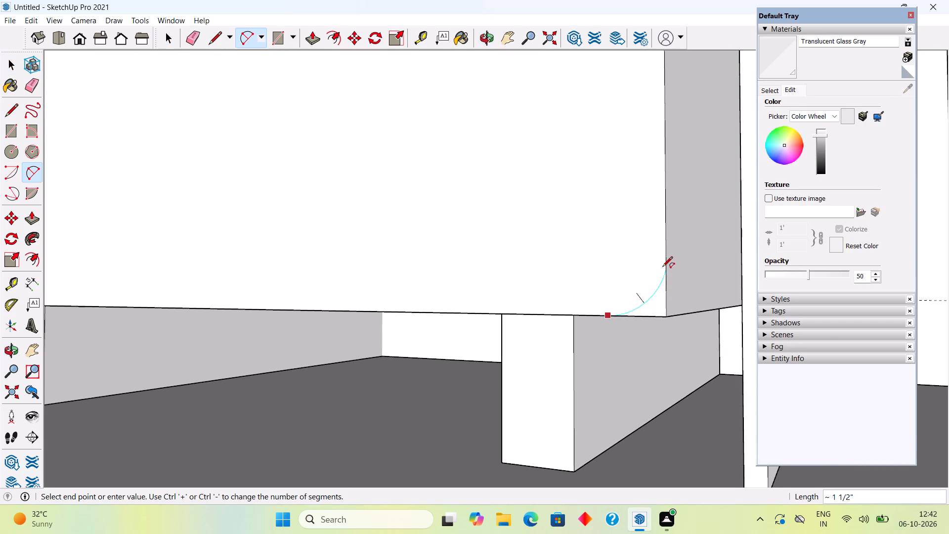
{"action": "left_click", "coordinate": [667, 251]}
{"action": "left_click", "coordinate": [667, 251]}
{"action": "key", "text": "space"}
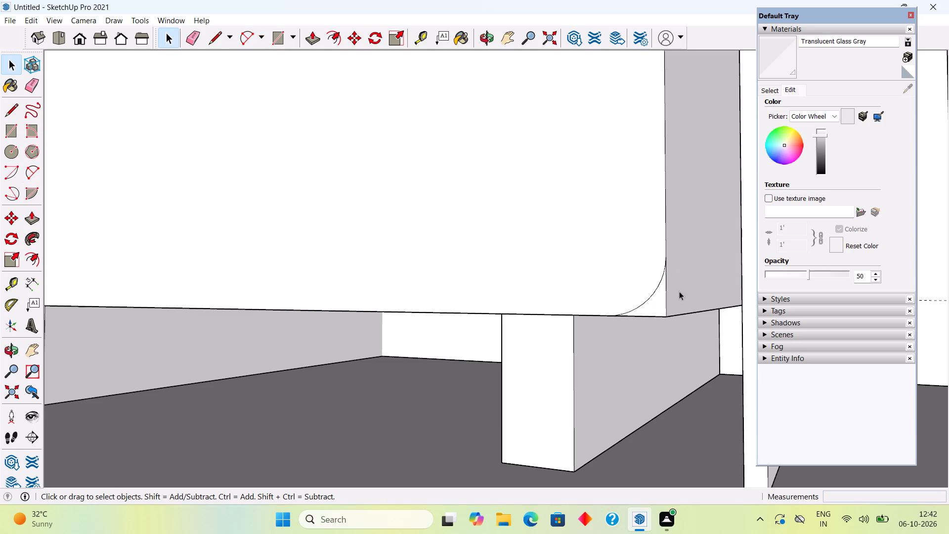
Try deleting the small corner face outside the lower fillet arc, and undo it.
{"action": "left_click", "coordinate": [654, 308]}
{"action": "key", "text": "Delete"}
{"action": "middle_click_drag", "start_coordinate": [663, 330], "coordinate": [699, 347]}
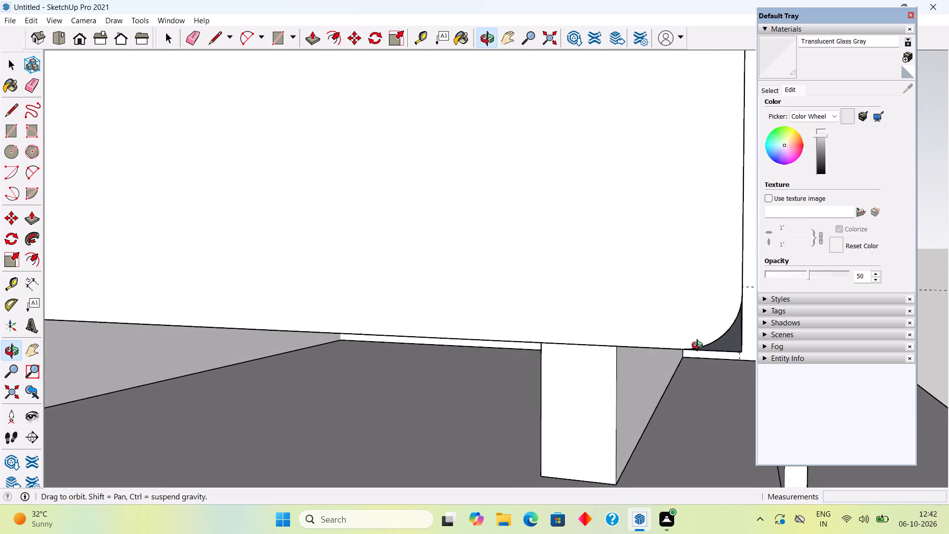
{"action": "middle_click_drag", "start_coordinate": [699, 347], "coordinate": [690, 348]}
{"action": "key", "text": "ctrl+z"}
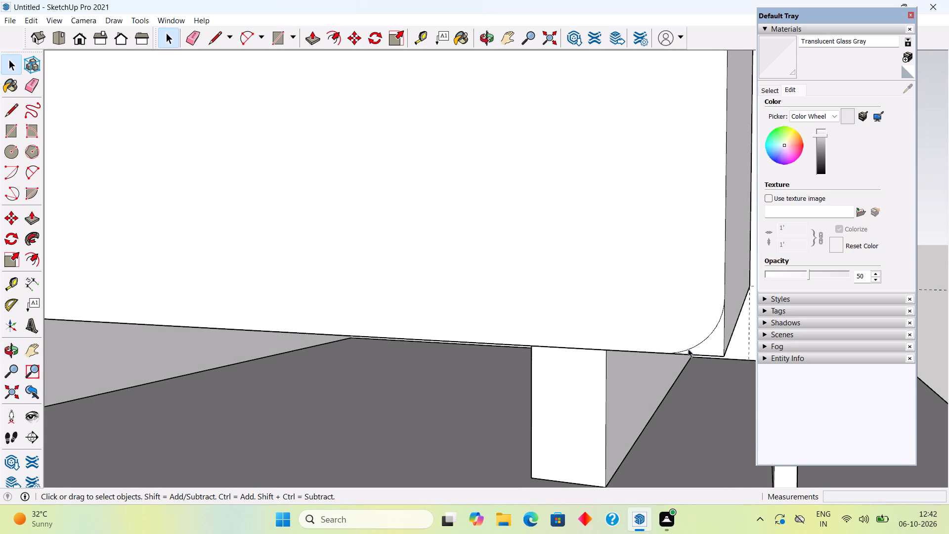
Draw a fillet arc across the lower front corner of the tall body, on the side next to the cabinet run.
{"action": "scroll", "coordinate": [688, 349], "scroll_direction": "down", "scroll_amount": 20}
{"action": "middle_click_drag", "start_coordinate": [665, 383], "coordinate": [735, 448]}
{"action": "scroll", "coordinate": [525, 348], "scroll_direction": "up", "scroll_amount": 5}
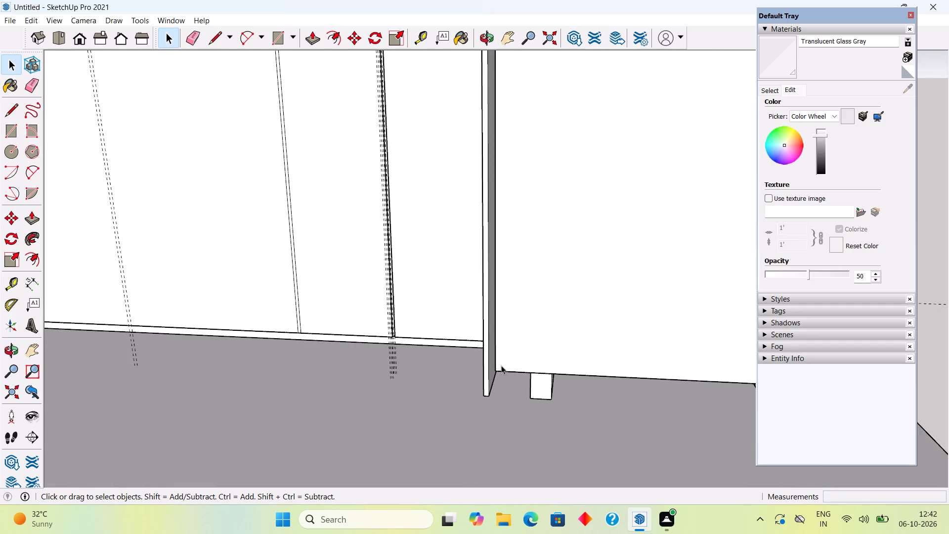
{"action": "scroll", "coordinate": [501, 365], "scroll_direction": "up", "scroll_amount": 5}
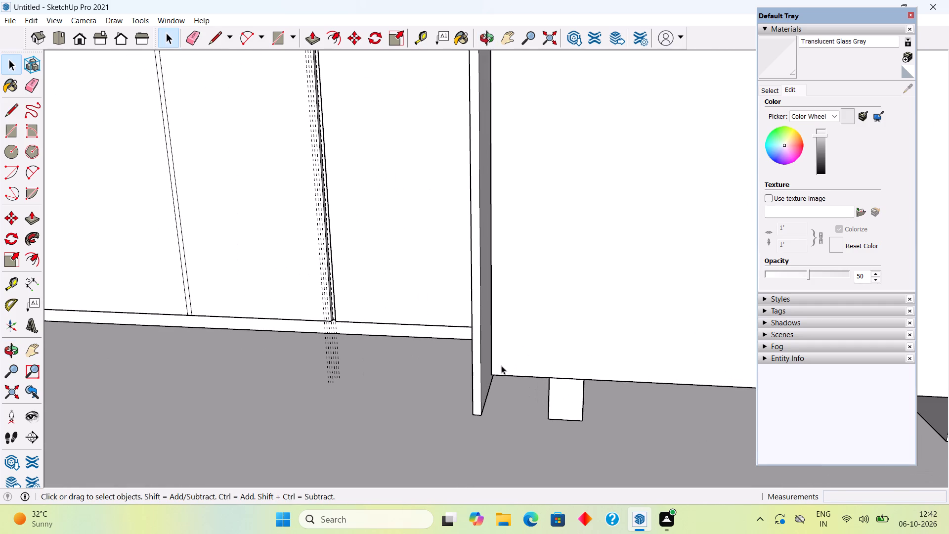
{"action": "key", "text": "a"}
{"action": "left_click_drag", "start_coordinate": [493, 342], "coordinate": [521, 391]}
{"action": "double_click", "coordinate": [522, 377]}
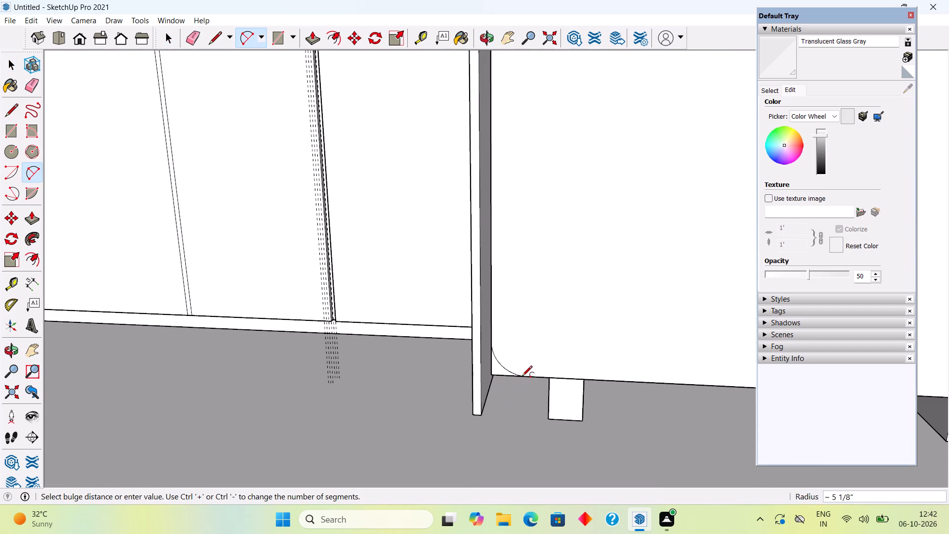
{"action": "left_click", "coordinate": [522, 377]}
{"action": "scroll", "coordinate": [522, 377], "scroll_direction": "down", "scroll_amount": 10}
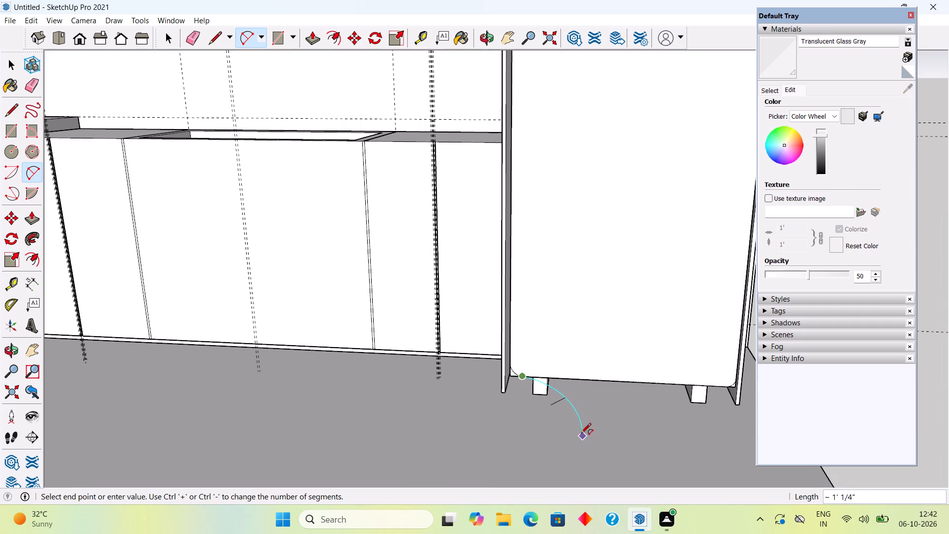
{"action": "key", "text": "space"}
Draw a fillet arc across the upper front corner of the tall body, on the side next to the cabinet run.
{"action": "scroll", "coordinate": [536, 339], "scroll_direction": "down", "scroll_amount": 8}
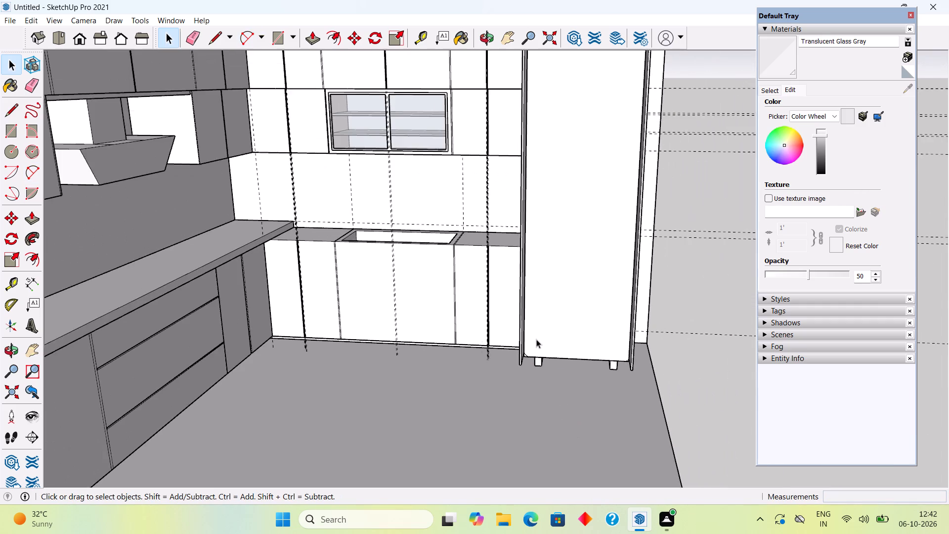
{"action": "scroll", "coordinate": [536, 339], "scroll_direction": "down", "scroll_amount": 5}
{"action": "scroll", "coordinate": [546, 173], "scroll_direction": "up", "scroll_amount": 8}
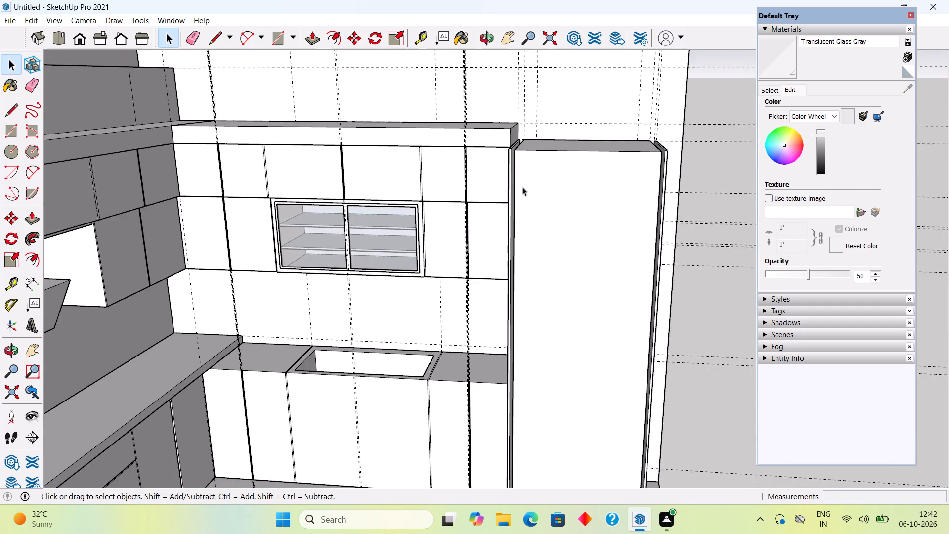
{"action": "scroll", "coordinate": [522, 187], "scroll_direction": "up", "scroll_amount": 8}
{"action": "key", "text": "a"}
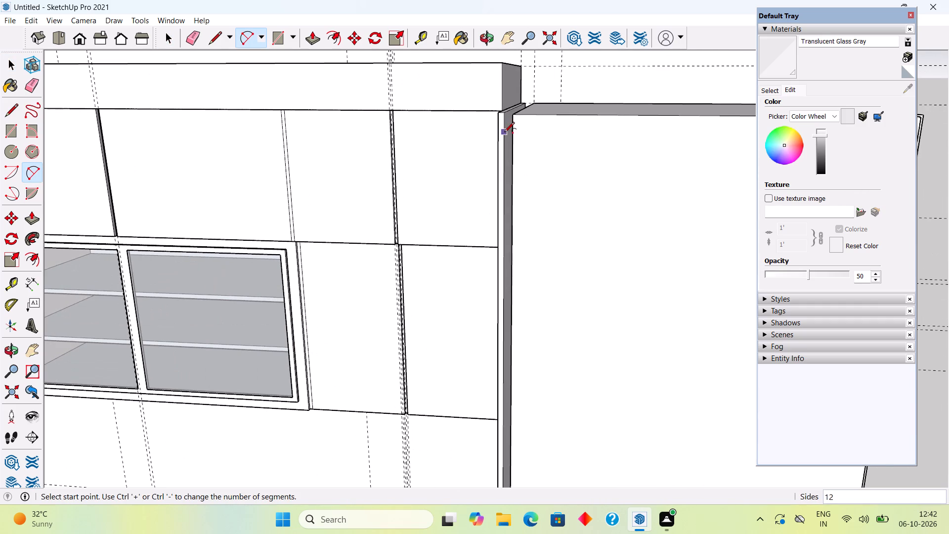
{"action": "left_click", "coordinate": [515, 135]}
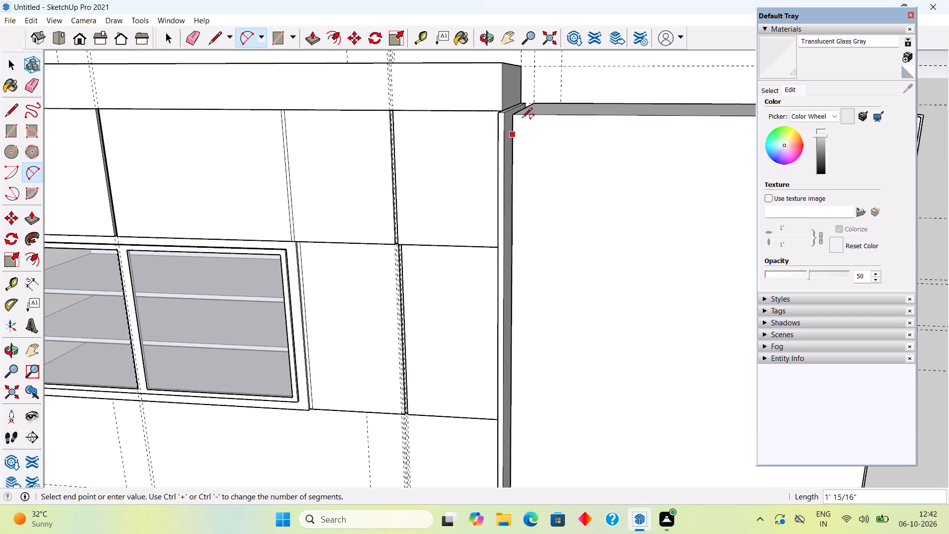
{"action": "double_click", "coordinate": [531, 116]}
{"action": "scroll", "coordinate": [530, 120], "scroll_direction": "down", "scroll_amount": 1}
{"action": "key", "text": "space"}
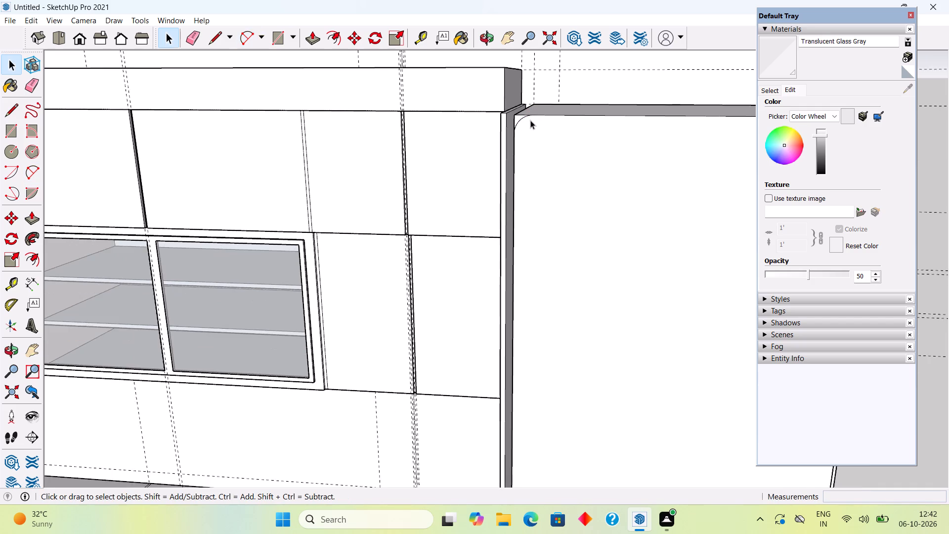
Extrude the tall body's round-cornered front face outward by 0.5".
{"action": "scroll", "coordinate": [529, 121], "scroll_direction": "down", "scroll_amount": 15}
{"action": "left_click", "coordinate": [591, 264]}
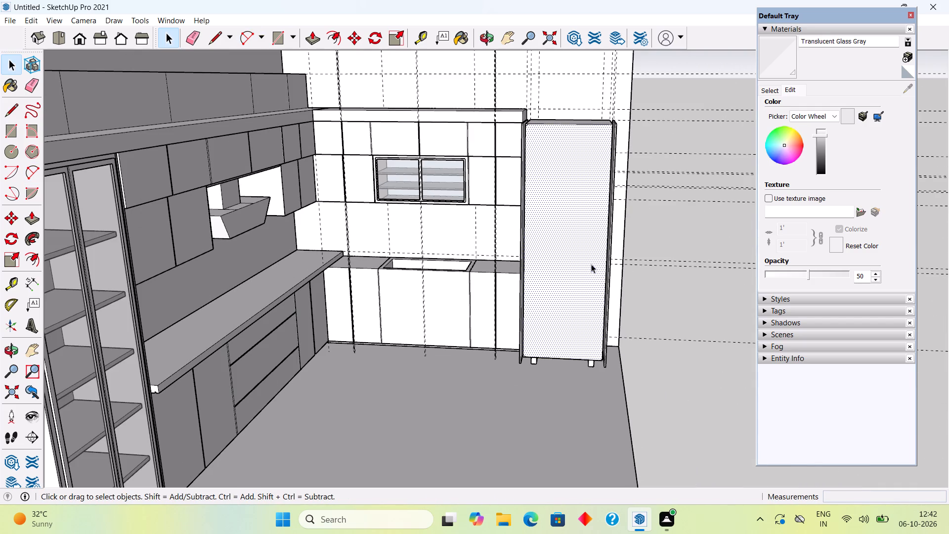
{"action": "key", "text": "p"}
{"action": "left_click", "coordinate": [591, 264]}
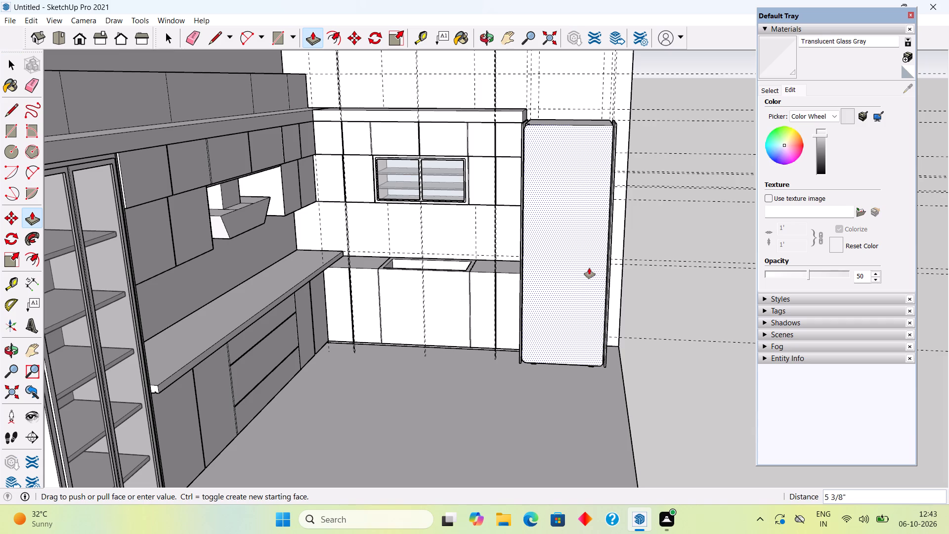
{"action": "type", "text": ".5\""}
{"action": "key", "text": "Return"}
{"action": "key", "text": "space"}
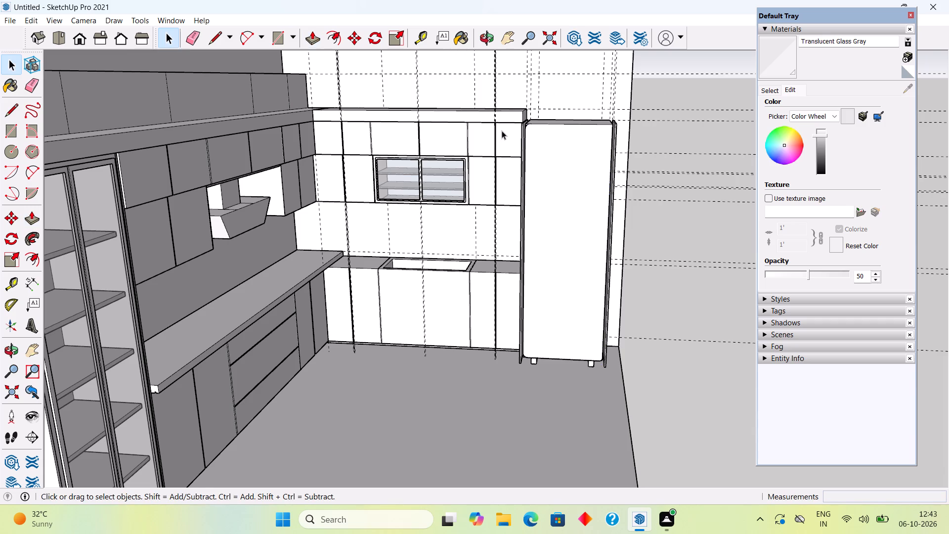
Examine the tall unit's raised, round-cornered front and side panels from above, the side and the front.
{"action": "scroll", "coordinate": [502, 131], "scroll_direction": "up", "scroll_amount": 5}
{"action": "middle_click_drag", "start_coordinate": [649, 195], "coordinate": [434, 412]}
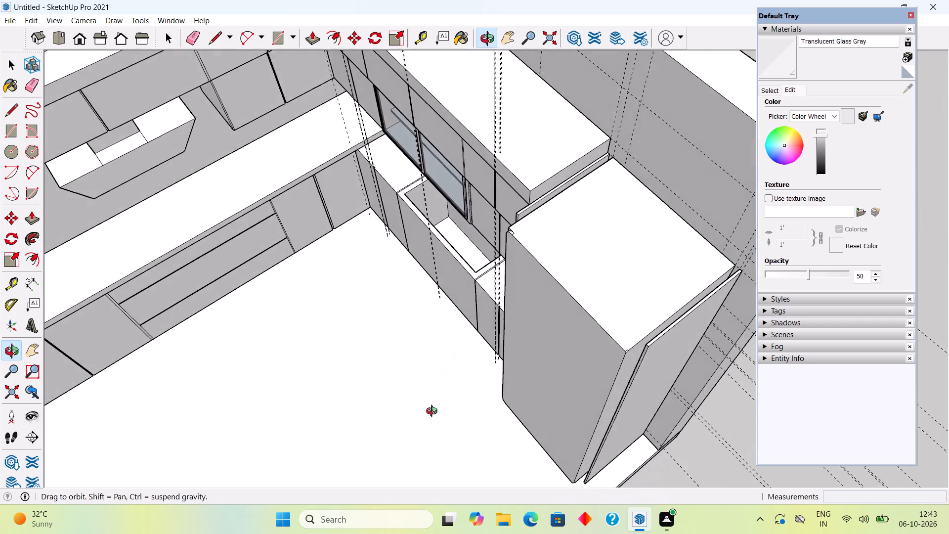
{"action": "middle_click_drag", "start_coordinate": [434, 412], "coordinate": [623, 431]}
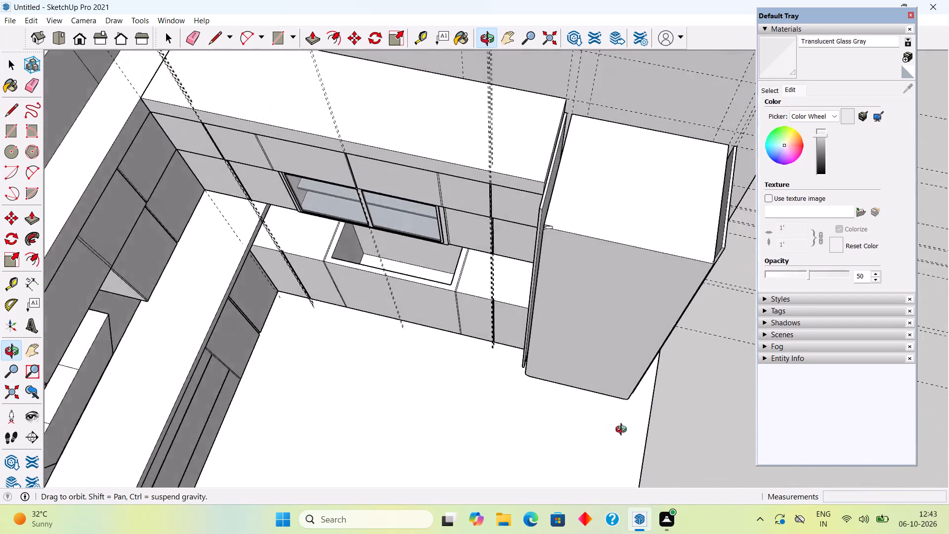
{"action": "middle_click_drag", "start_coordinate": [623, 431], "coordinate": [930, 420]}
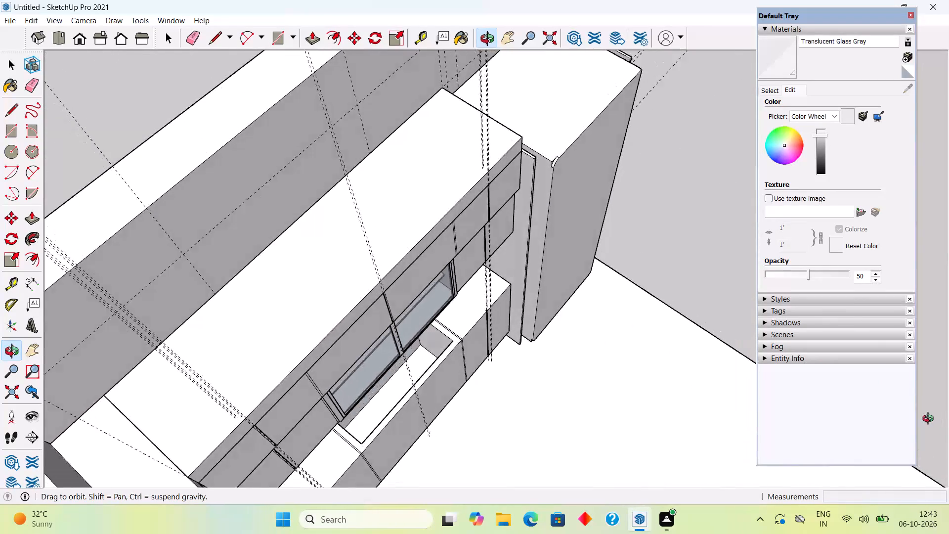
{"action": "middle_click_drag", "start_coordinate": [930, 420], "coordinate": [611, 408]}
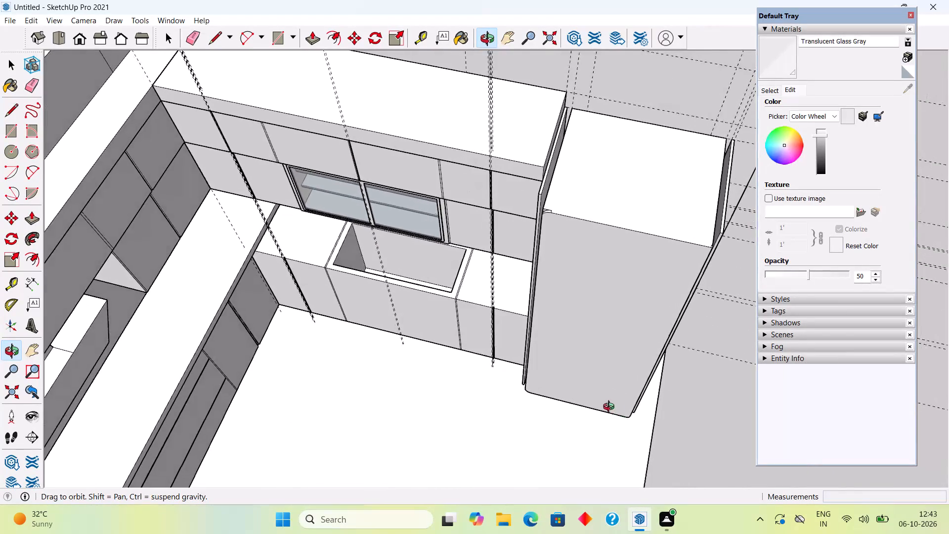
{"action": "middle_click_drag", "start_coordinate": [611, 408], "coordinate": [297, 306]}
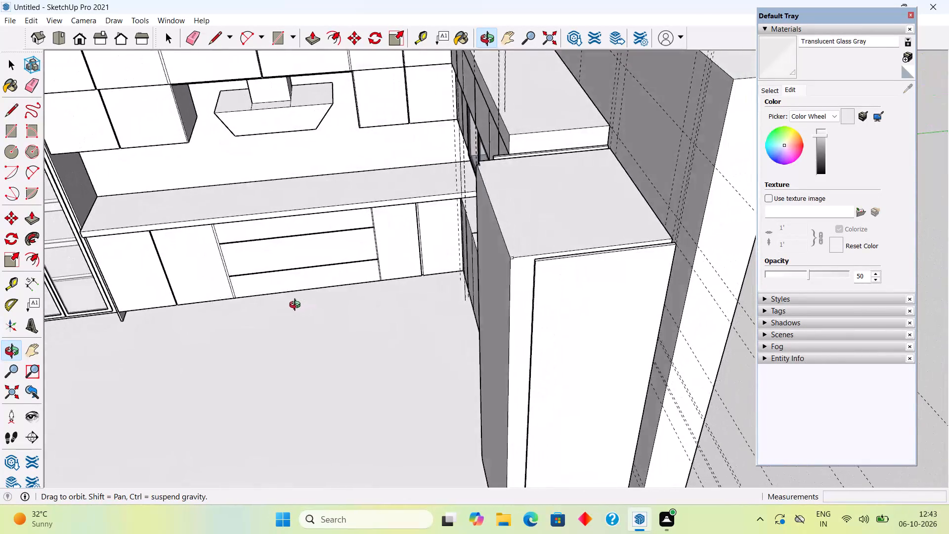
{"action": "middle_click_drag", "start_coordinate": [297, 306], "coordinate": [276, 239]}
{"action": "scroll", "coordinate": [304, 201], "scroll_direction": "down", "scroll_amount": 4}
{"action": "scroll", "coordinate": [474, 237], "scroll_direction": "down", "scroll_amount": 1}
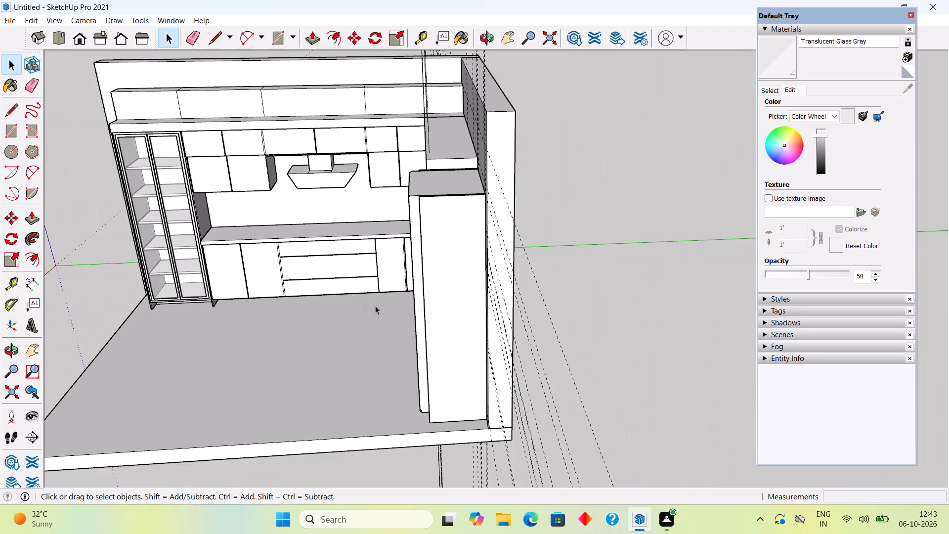
{"action": "scroll", "coordinate": [412, 314], "scroll_direction": "up", "scroll_amount": 1}
{"action": "middle_click_drag", "start_coordinate": [412, 314], "coordinate": [608, 228]}
{"action": "scroll", "coordinate": [610, 228], "scroll_direction": "down", "scroll_amount": 1}
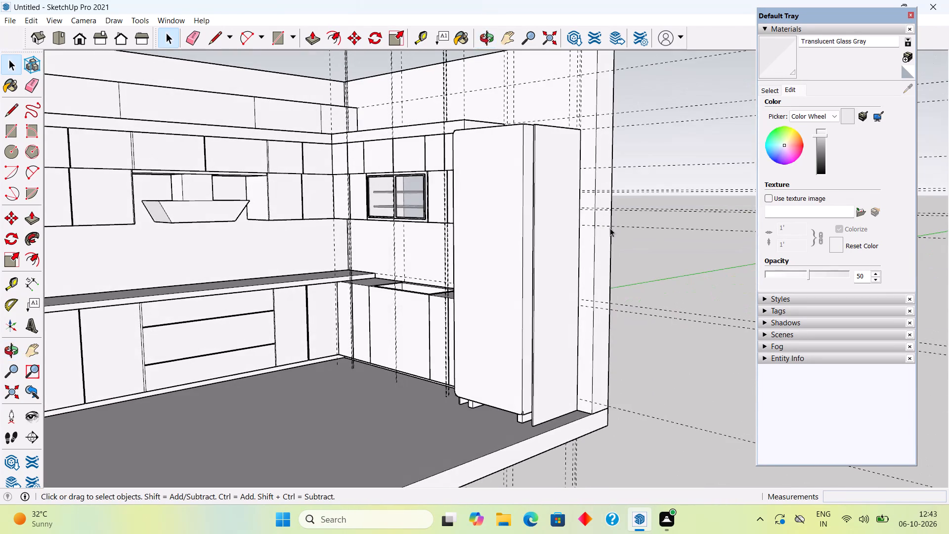
Undo the 0.5" extrusion of the tall body's front and the fillet arcs at its corners.
{"action": "key", "text": "ctrl+z"}
{"action": "key", "text": "ctrl+z"}
{"action": "key", "text": "ctrl+z"}
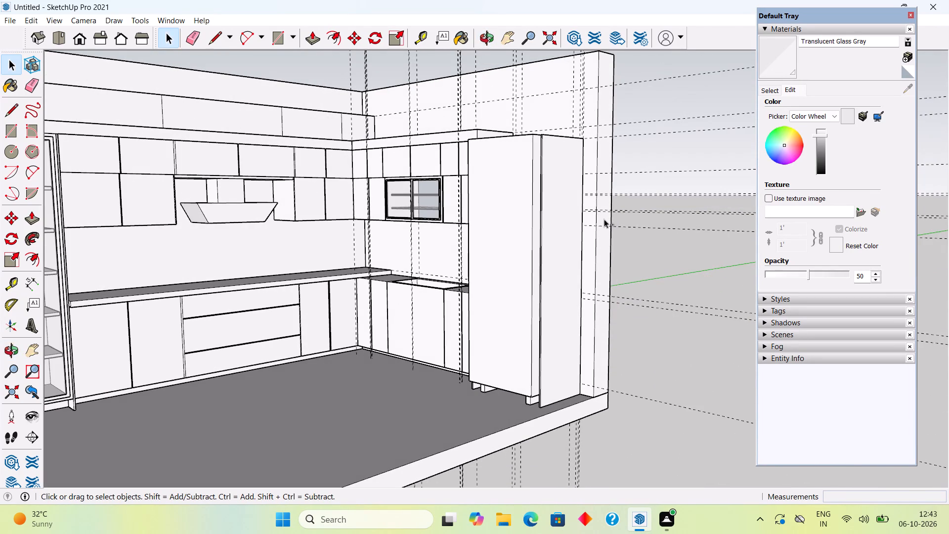
{"action": "key", "text": "ctrl+z"}
{"action": "key", "text": "ctrl+z"}
Push the tall body's plain front face inward by 2".
{"action": "middle_click_drag", "start_coordinate": [547, 239], "coordinate": [563, 376]}
{"action": "scroll", "coordinate": [494, 314], "scroll_direction": "up", "scroll_amount": 6}
{"action": "middle_click_drag", "start_coordinate": [519, 293], "coordinate": [554, 367]}
{"action": "left_click", "coordinate": [556, 354]}
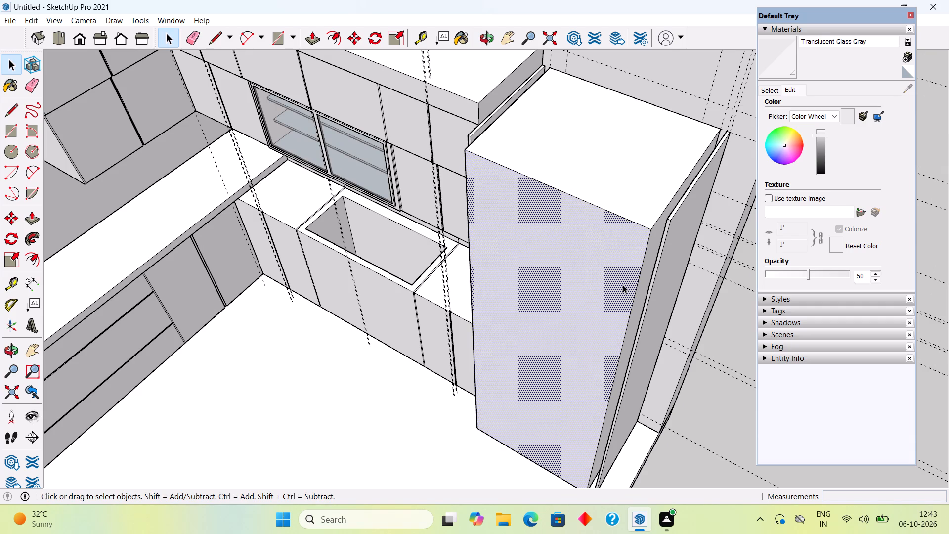
{"action": "middle_click_drag", "start_coordinate": [623, 280], "coordinate": [678, 292]}
{"action": "middle_click_drag", "start_coordinate": [595, 290], "coordinate": [793, 345]}
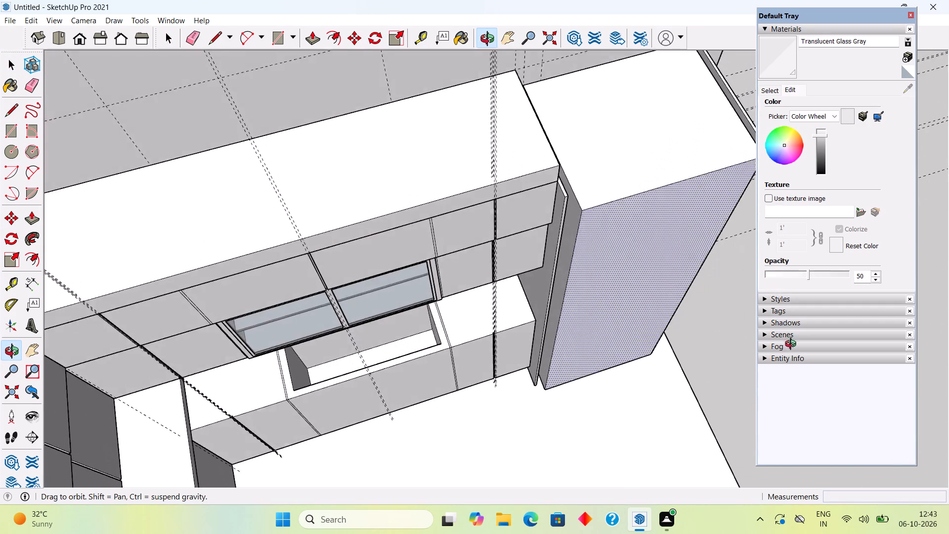
{"action": "middle_click_drag", "start_coordinate": [793, 345], "coordinate": [737, 336]}
{"action": "key", "text": "p"}
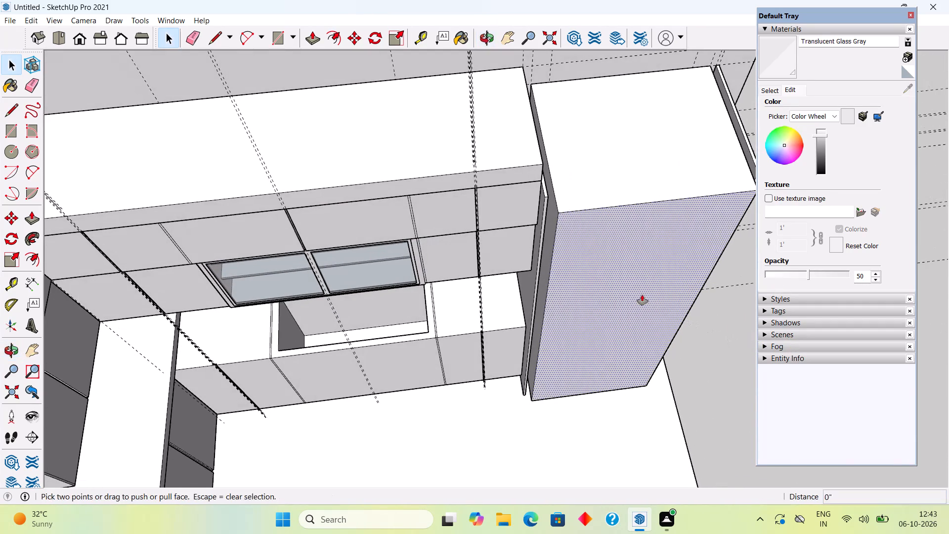
{"action": "left_click", "coordinate": [642, 295]}
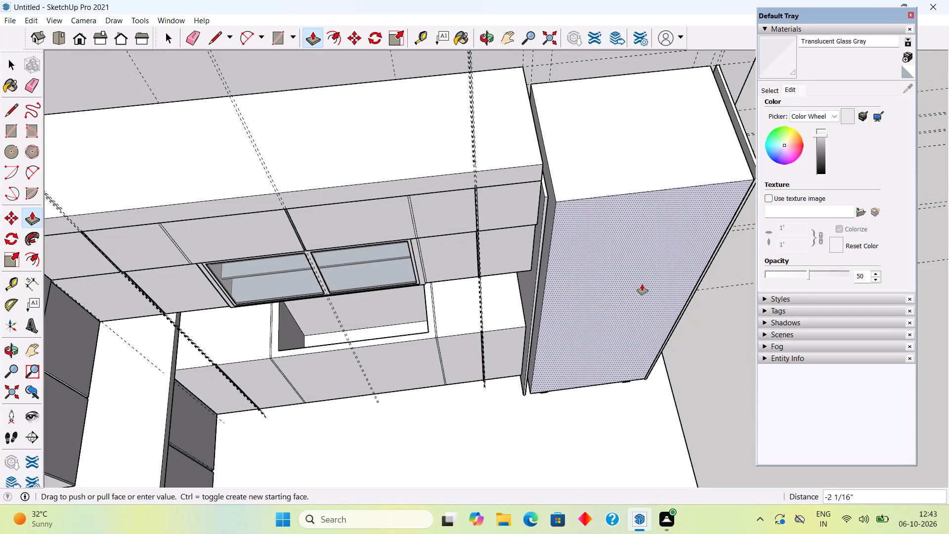
{"action": "type", "text": "2\""}
{"action": "key", "text": "Return"}
{"action": "key", "text": "space"}
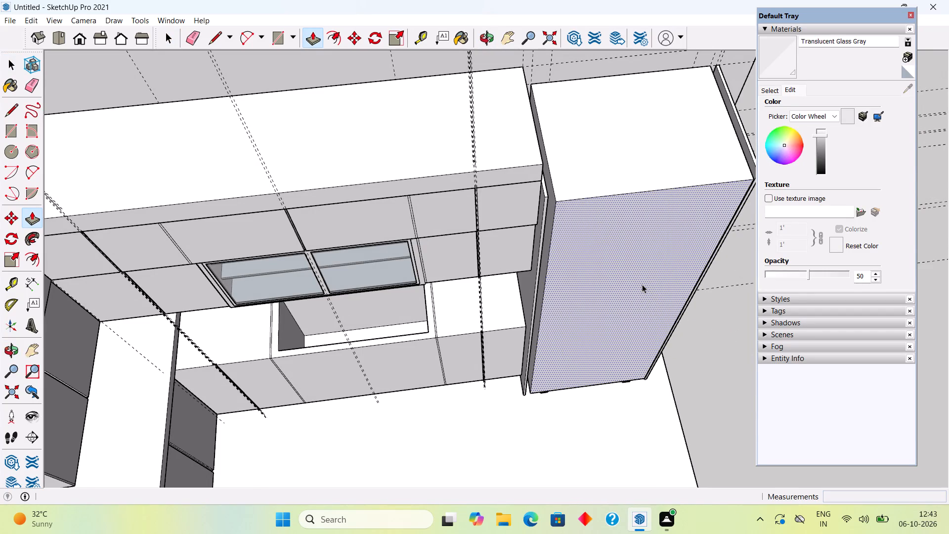
Make a group of all the connected faces and edges of the tall body.
{"action": "triple_click", "coordinate": [642, 284]}
{"action": "right_click", "coordinate": [642, 284]}
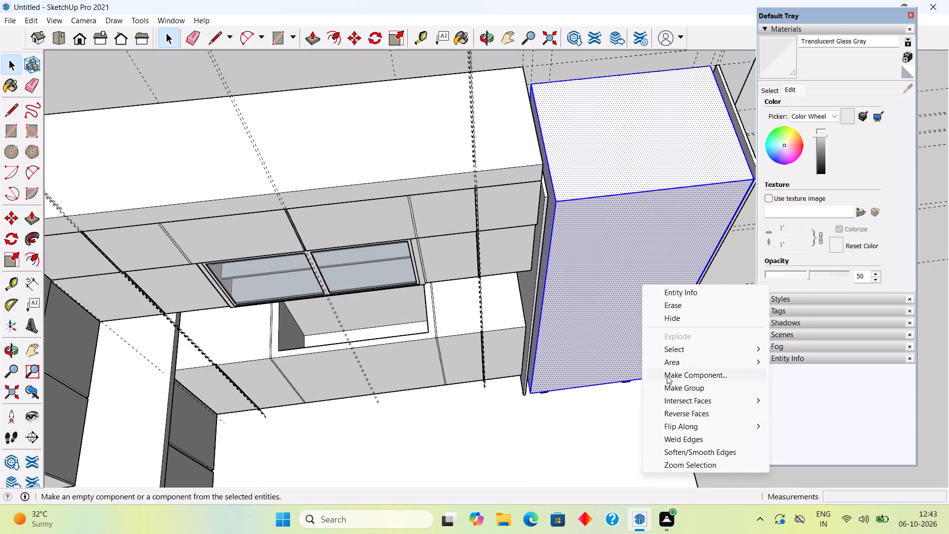
{"action": "left_click", "coordinate": [671, 388]}
{"action": "left_click", "coordinate": [711, 356]}
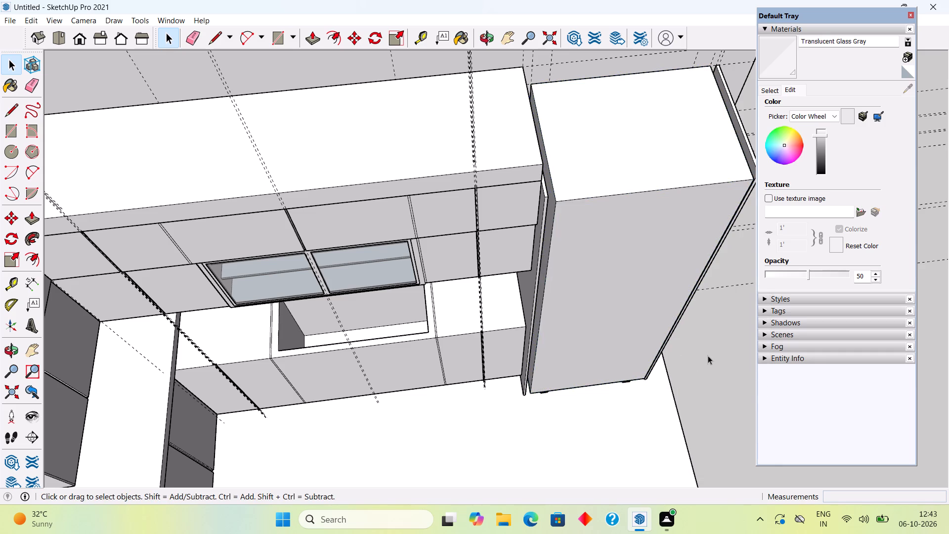
Draw a rectangle about 7' 3 5/8" by 2' 7" over the grouped tall body's front, from upper corner to opposite lower corner.
{"action": "middle_click_drag", "start_coordinate": [666, 343], "coordinate": [636, 277]}
{"action": "scroll", "coordinate": [632, 288], "scroll_direction": "down", "scroll_amount": 3}
{"action": "middle_click_drag", "start_coordinate": [613, 301], "coordinate": [580, 245]}
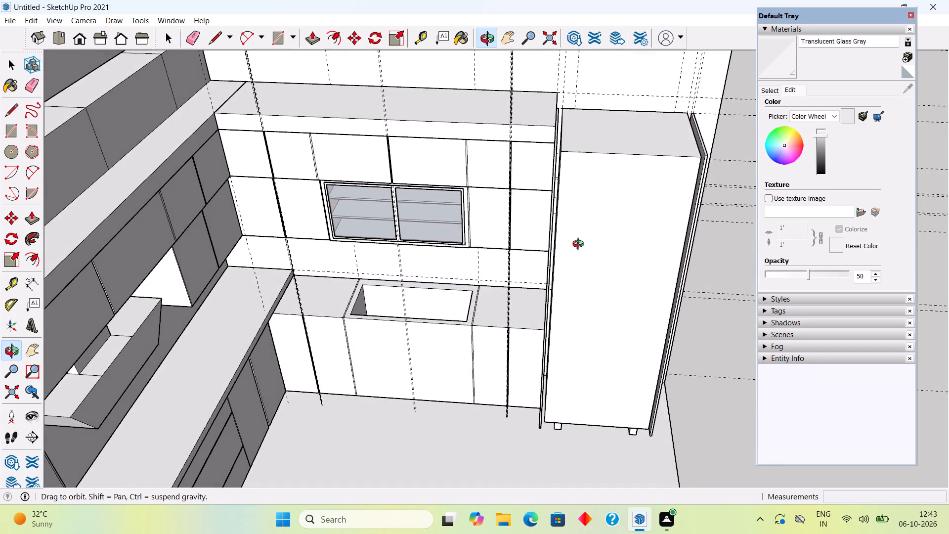
{"action": "middle_click_drag", "start_coordinate": [580, 245], "coordinate": [580, 243]}
{"action": "scroll", "coordinate": [580, 238], "scroll_direction": "up", "scroll_amount": 4}
{"action": "scroll", "coordinate": [580, 238], "scroll_direction": "down", "scroll_amount": 3}
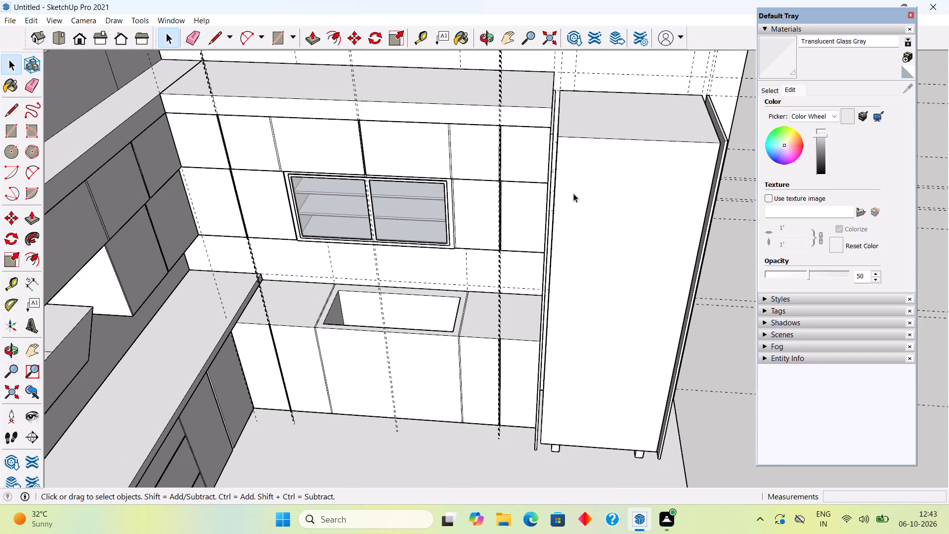
{"action": "scroll", "coordinate": [584, 220], "scroll_direction": "down", "scroll_amount": 2}
{"action": "left_click", "coordinate": [612, 309]}
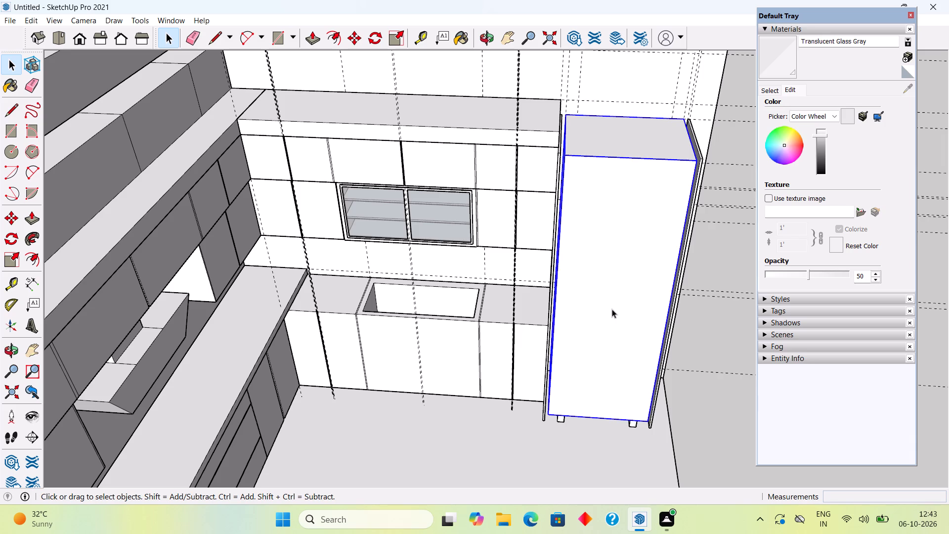
{"action": "left_click", "coordinate": [720, 408]}
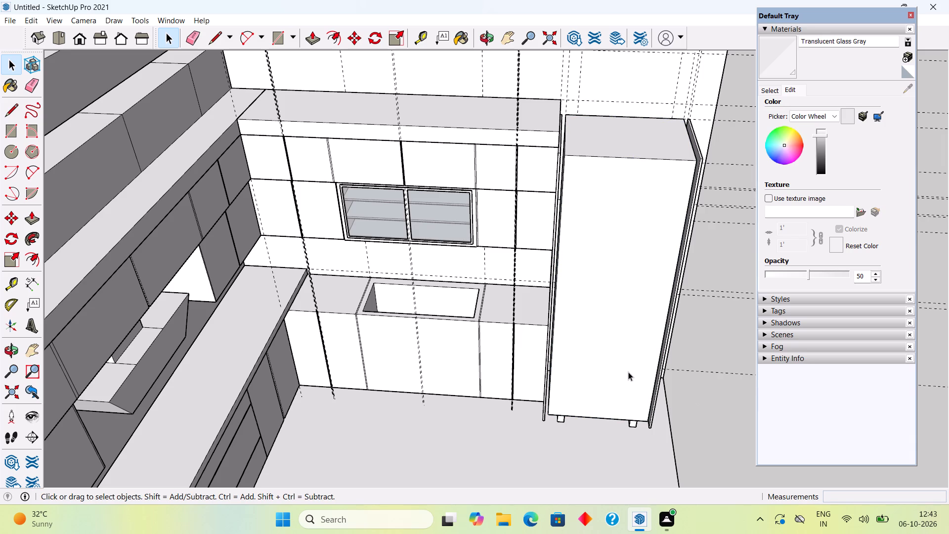
{"action": "key", "text": "r"}
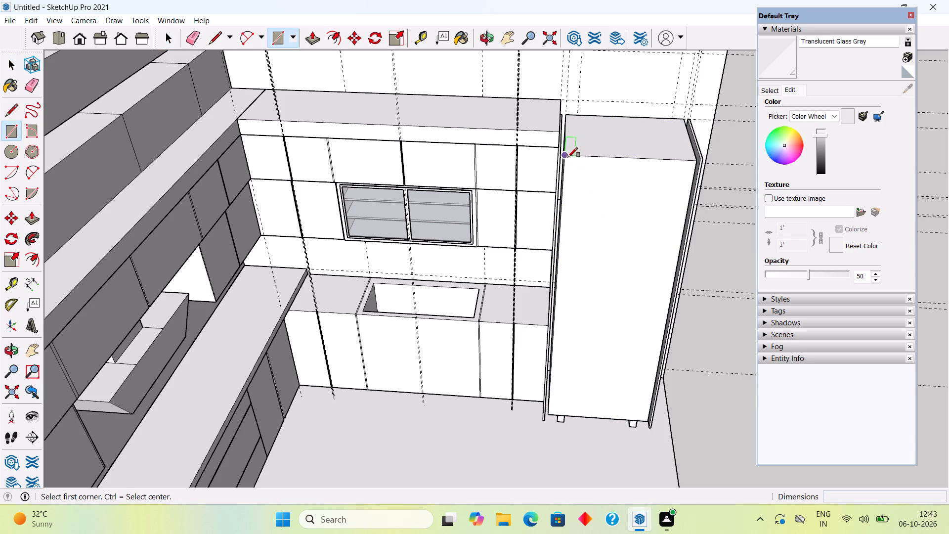
{"action": "left_click", "coordinate": [566, 156]}
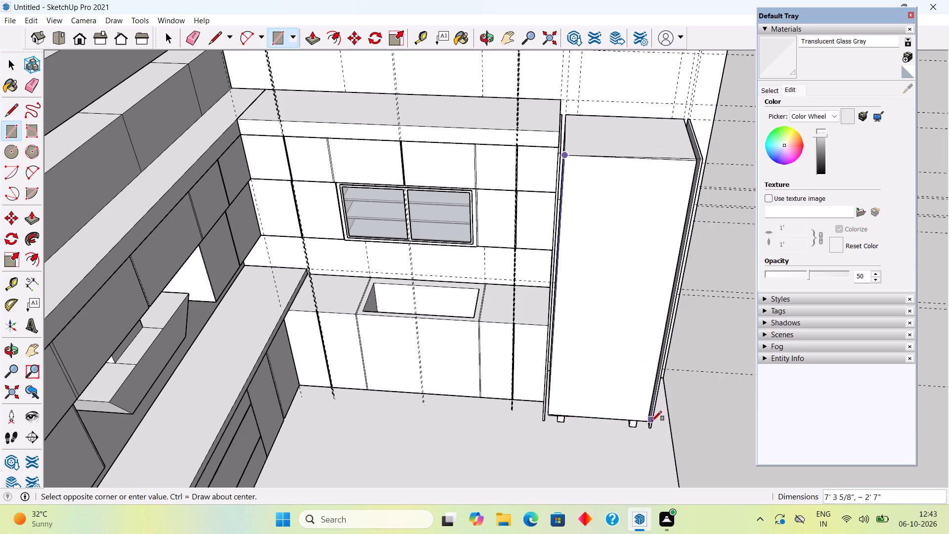
{"action": "left_click", "coordinate": [646, 423]}
{"action": "key", "text": "space"}
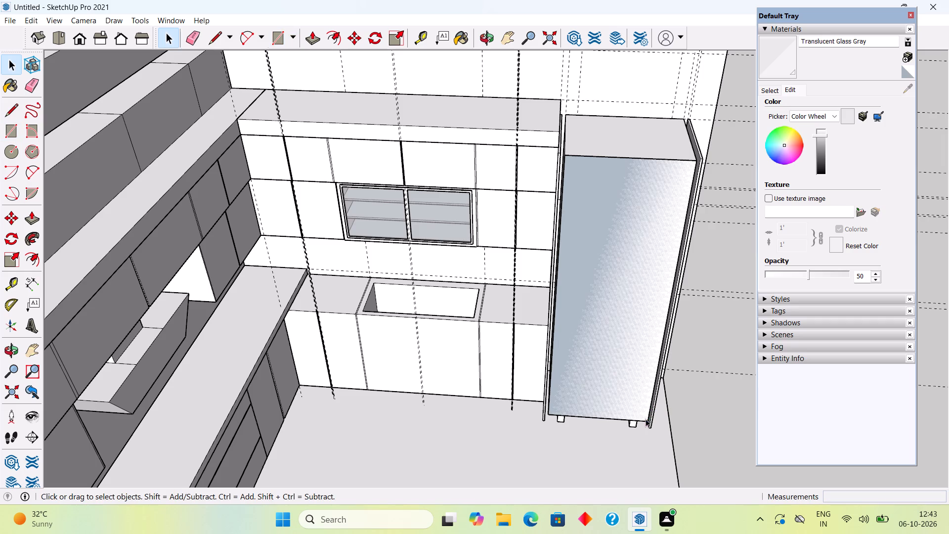
Draw a fillet arc about 3 5/16" across on the front rectangle's lower corner, on the side next to the cabinet run.
{"action": "scroll", "coordinate": [603, 431], "scroll_direction": "up", "scroll_amount": 5}
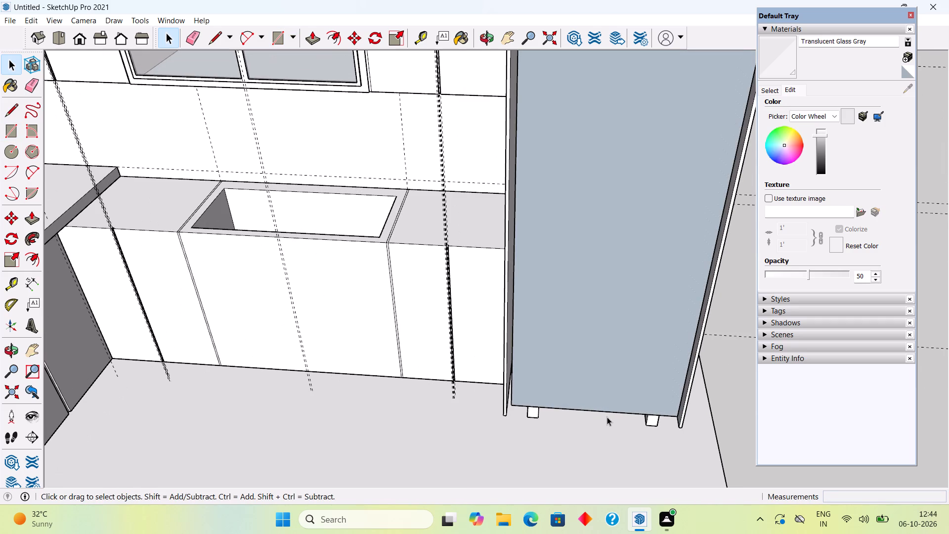
{"action": "key", "text": "a"}
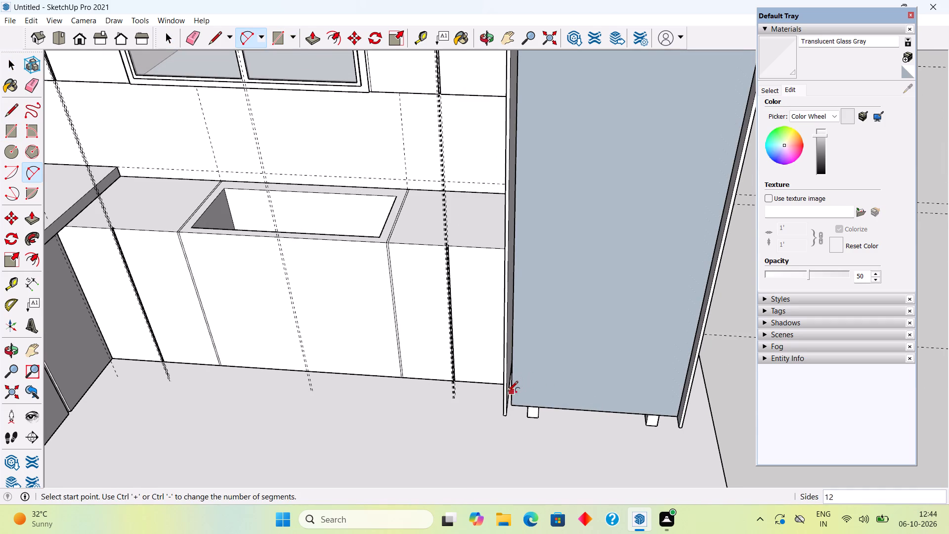
{"action": "left_click", "coordinate": [511, 394]}
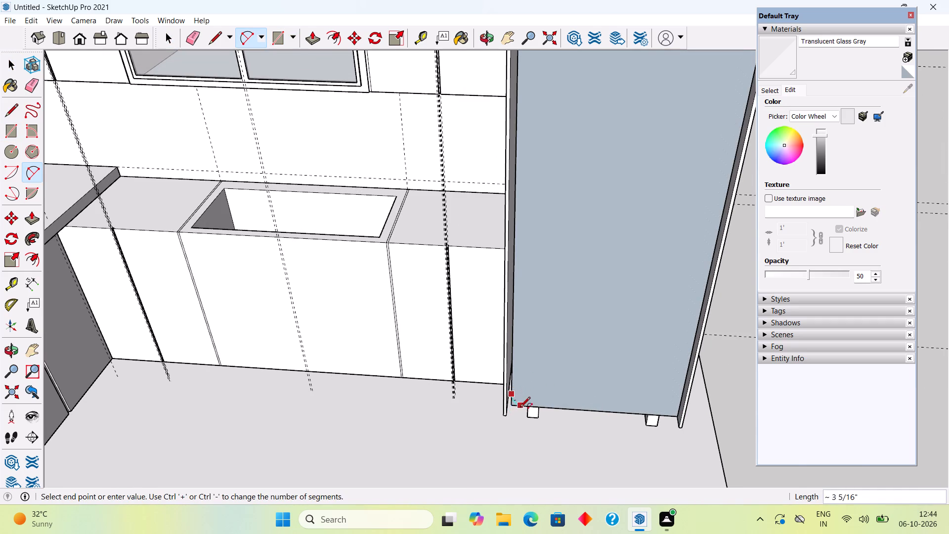
{"action": "scroll", "coordinate": [520, 408], "scroll_direction": "up", "scroll_amount": 5}
{"action": "double_click", "coordinate": [520, 406]}
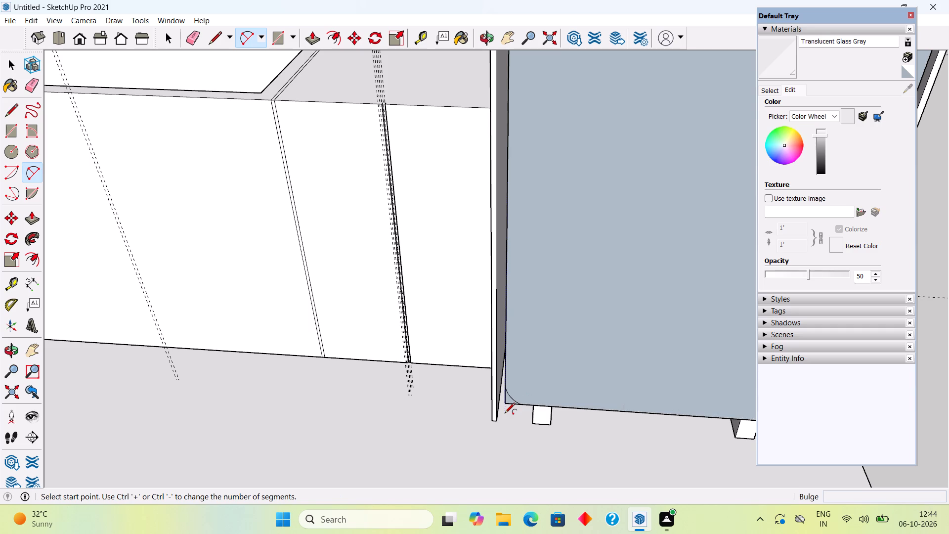
{"action": "key", "text": "space"}
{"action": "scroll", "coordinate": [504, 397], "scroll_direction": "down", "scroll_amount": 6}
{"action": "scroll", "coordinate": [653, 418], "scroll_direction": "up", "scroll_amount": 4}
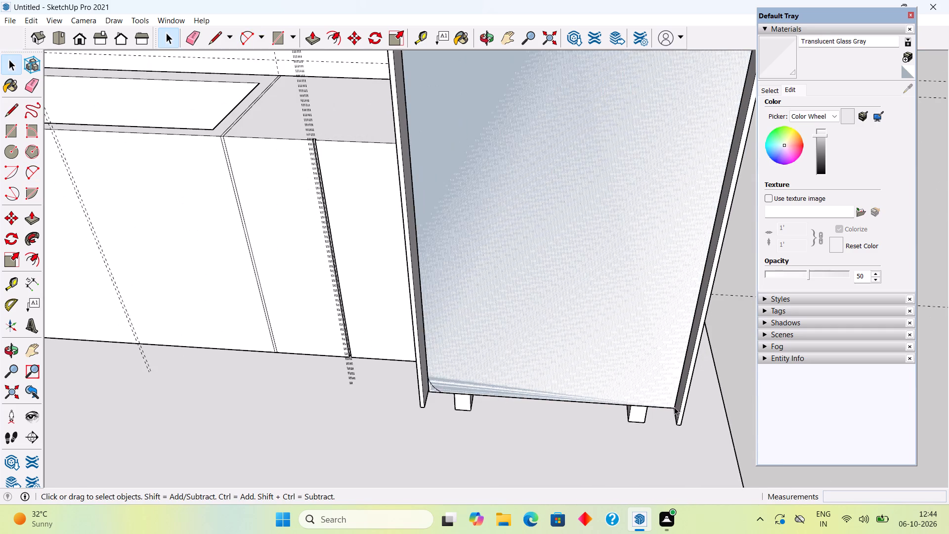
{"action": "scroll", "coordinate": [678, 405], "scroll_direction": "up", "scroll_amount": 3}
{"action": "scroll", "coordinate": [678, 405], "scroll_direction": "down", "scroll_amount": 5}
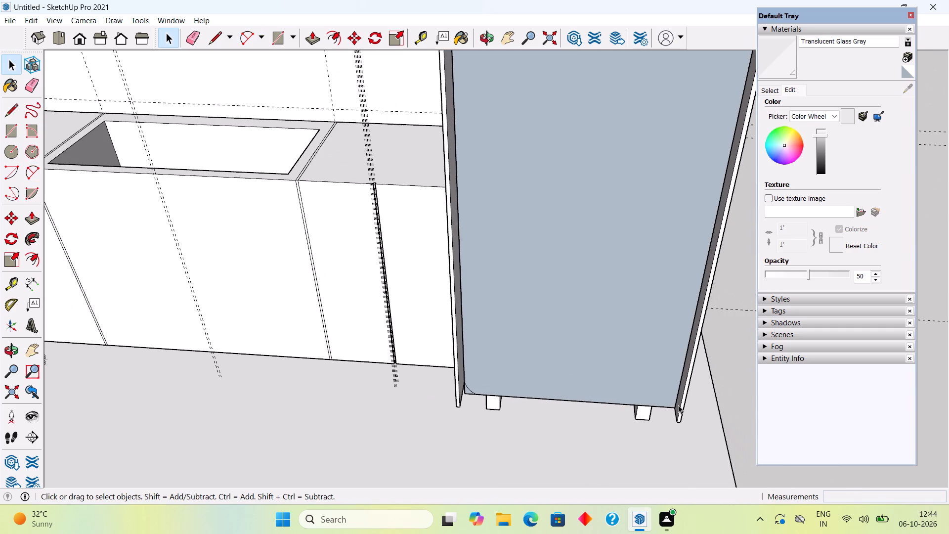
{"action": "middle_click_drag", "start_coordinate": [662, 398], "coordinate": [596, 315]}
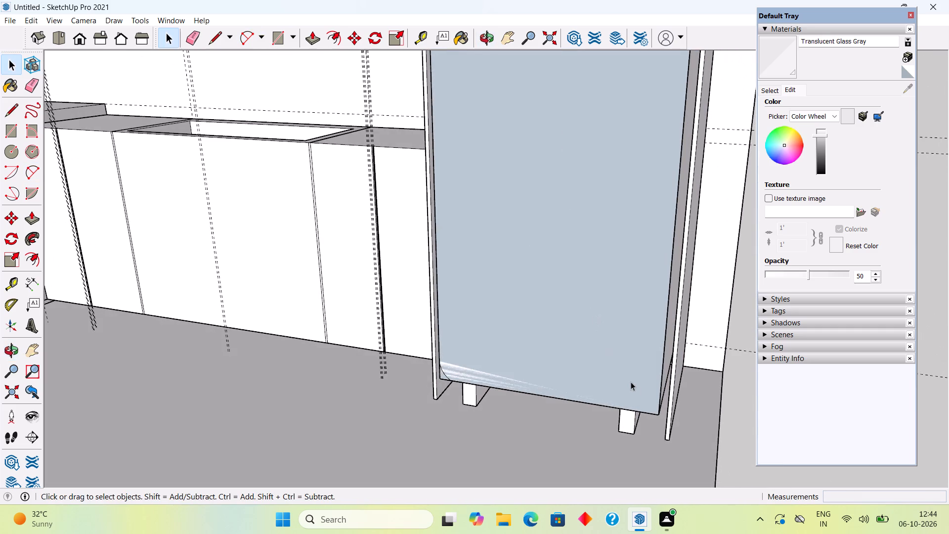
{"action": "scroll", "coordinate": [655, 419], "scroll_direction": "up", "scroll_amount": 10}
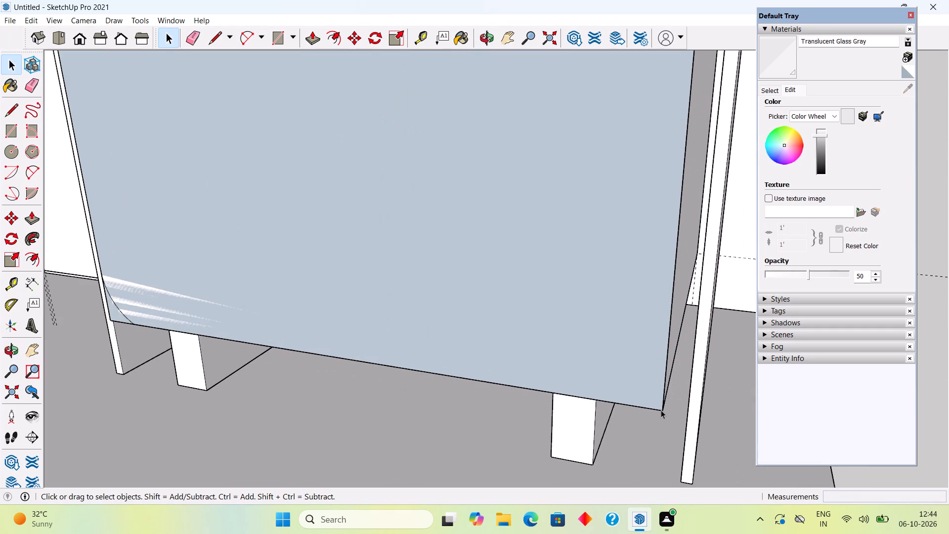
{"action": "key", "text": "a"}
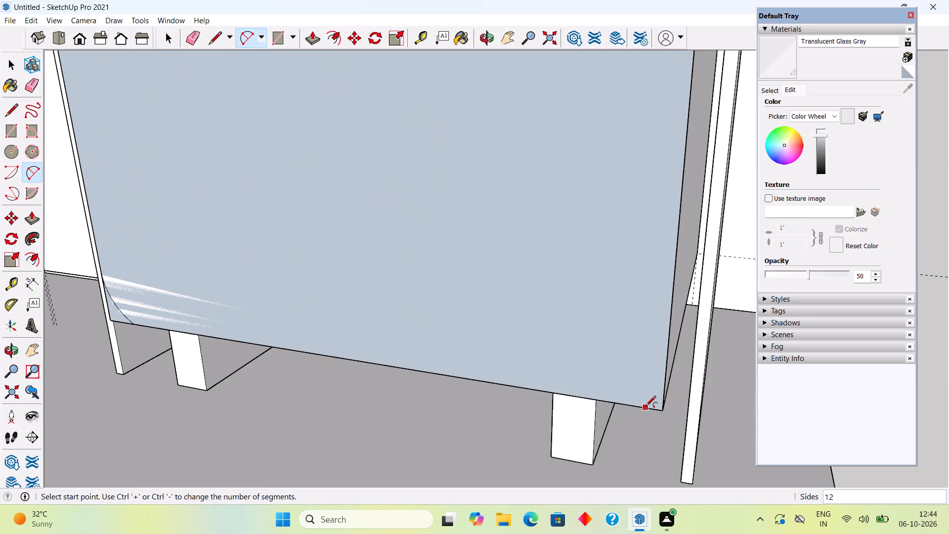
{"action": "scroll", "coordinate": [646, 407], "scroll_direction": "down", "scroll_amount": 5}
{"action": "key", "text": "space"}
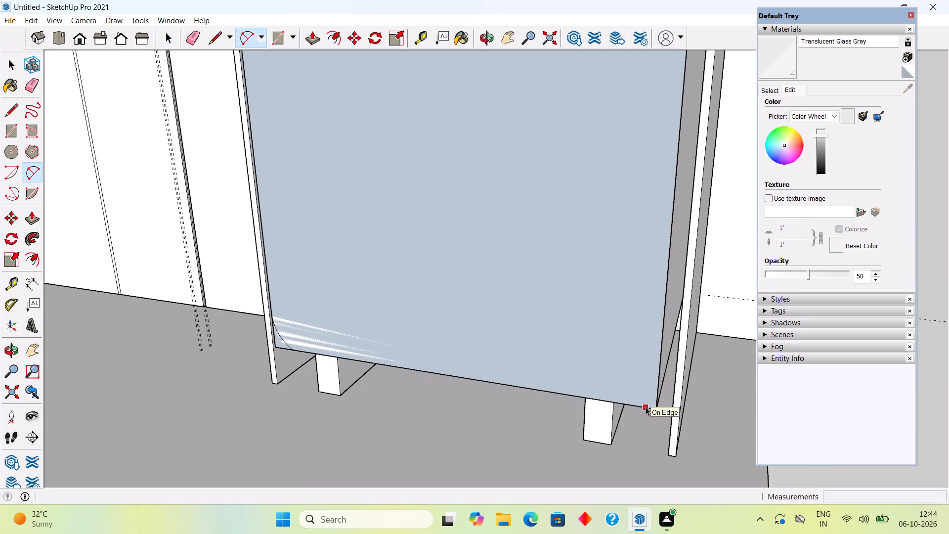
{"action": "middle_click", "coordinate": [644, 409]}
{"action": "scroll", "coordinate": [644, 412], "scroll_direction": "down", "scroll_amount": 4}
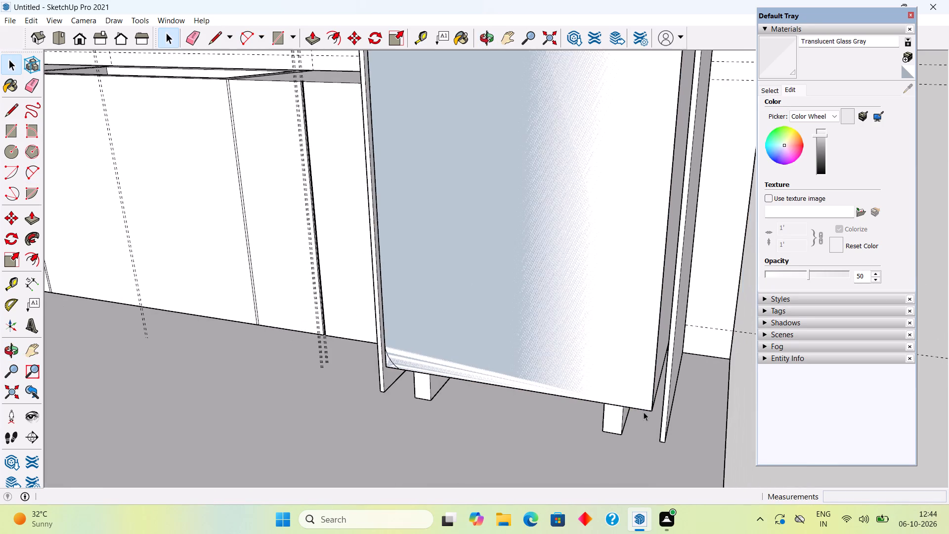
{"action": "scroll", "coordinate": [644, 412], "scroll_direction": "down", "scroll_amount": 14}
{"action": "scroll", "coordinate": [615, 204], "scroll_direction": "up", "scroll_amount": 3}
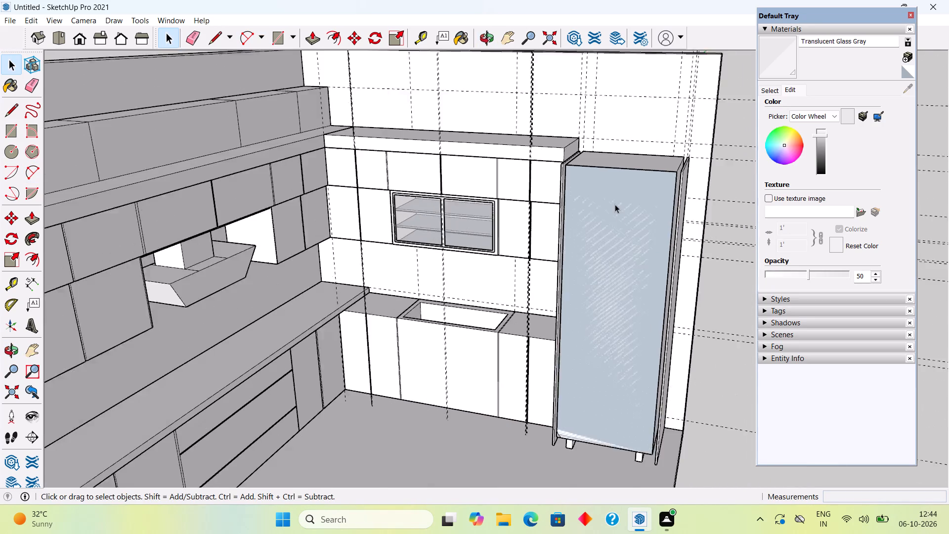
Draw a fillet arc on the front rectangle's upper corner, on the side next to the cabinet run.
{"action": "scroll", "coordinate": [615, 204], "scroll_direction": "up", "scroll_amount": 4}
{"action": "scroll", "coordinate": [556, 173], "scroll_direction": "up", "scroll_amount": 5}
{"action": "scroll", "coordinate": [511, 123], "scroll_direction": "up", "scroll_amount": 7}
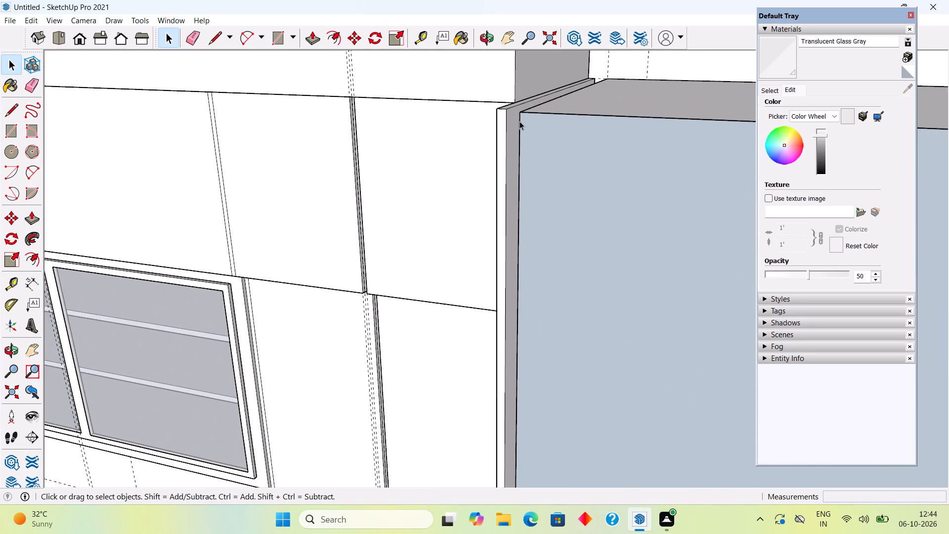
{"action": "key", "text": "a"}
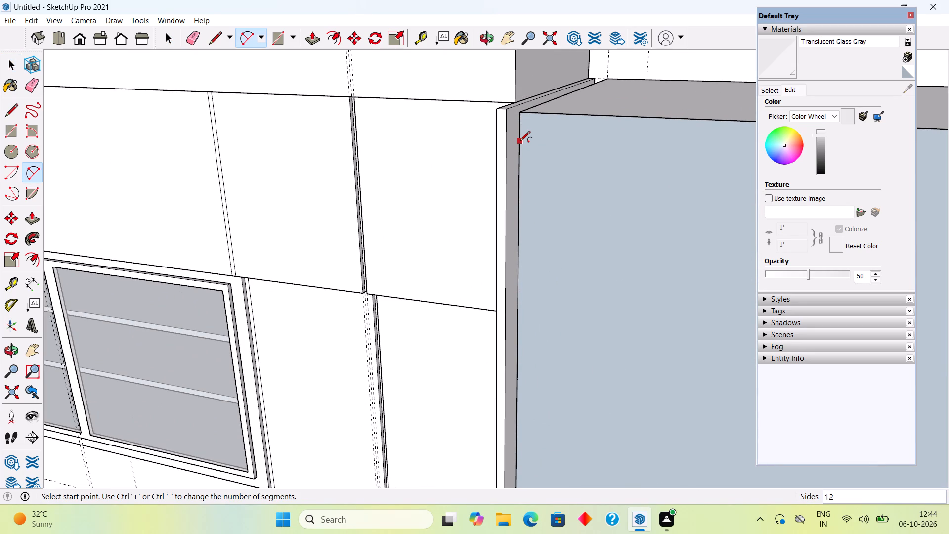
{"action": "left_click", "coordinate": [520, 142]}
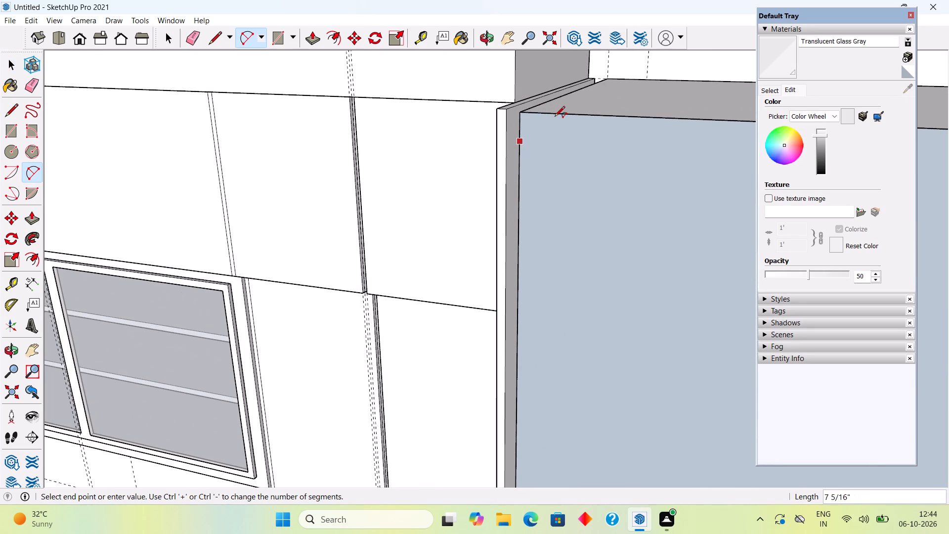
{"action": "double_click", "coordinate": [544, 118]}
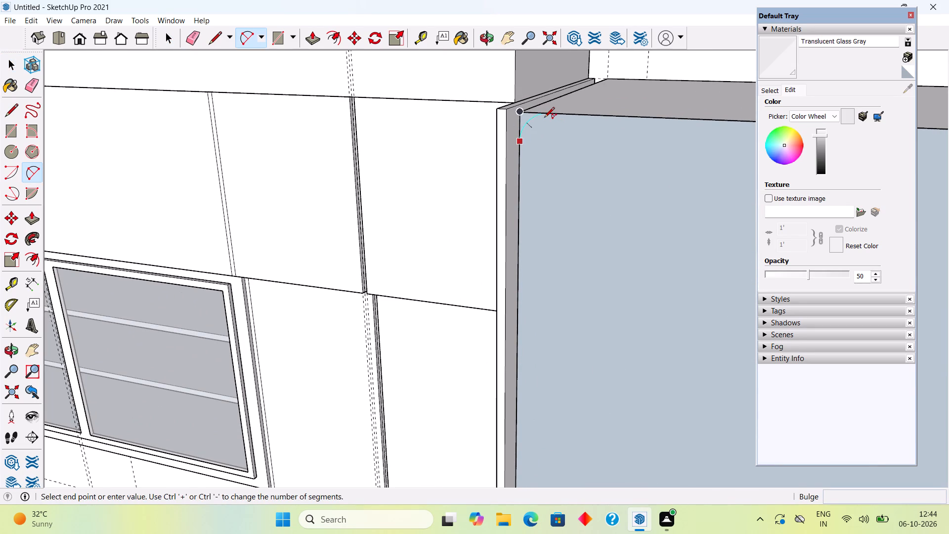
{"action": "key", "text": "space"}
Push/Pull the round-cornered front face of the tall unit to a thickness of 1".
{"action": "left_click", "coordinate": [537, 152]}
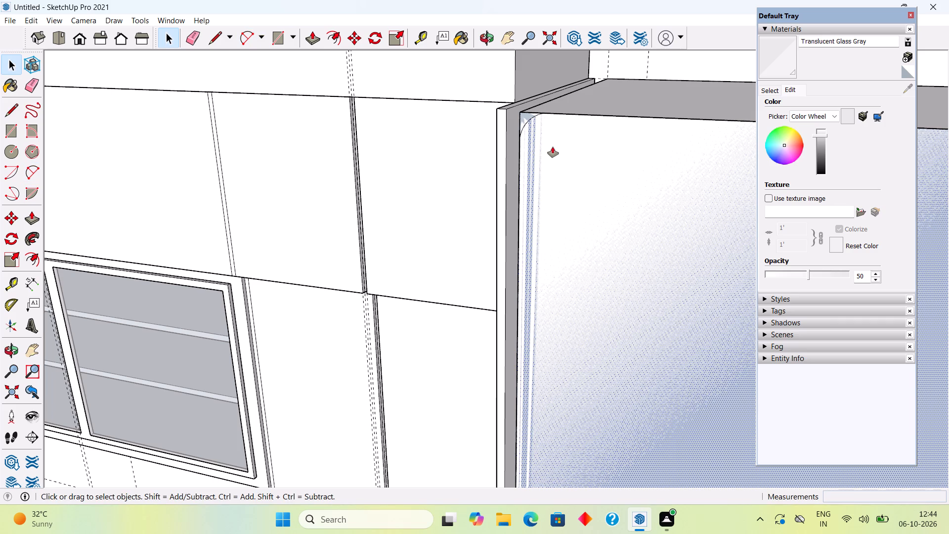
{"action": "key", "text": "p"}
{"action": "left_click", "coordinate": [553, 147]}
{"action": "scroll", "coordinate": [550, 164], "scroll_direction": "down", "scroll_amount": 2}
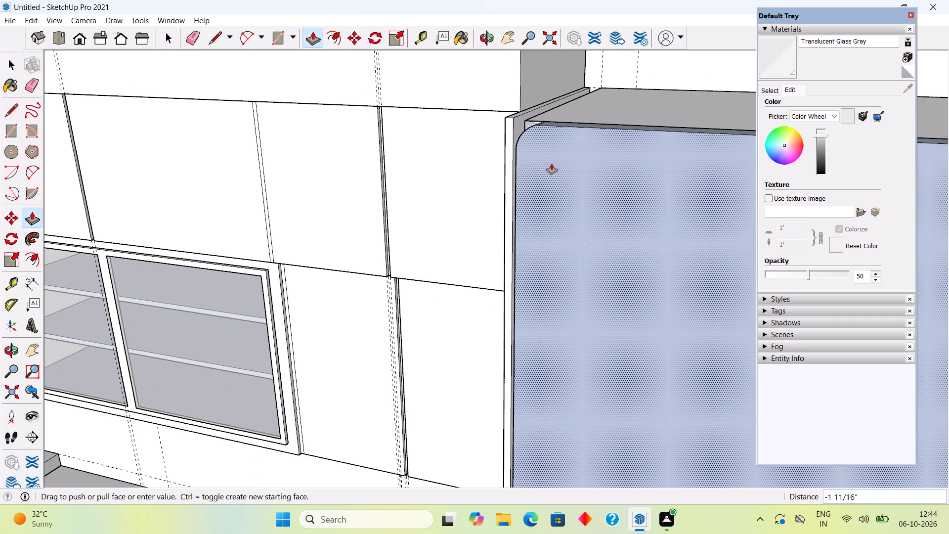
{"action": "type", "text": "1\""}
{"action": "key", "text": "Return"}
{"action": "key", "text": "space"}
Make a group of all the connected faces and edges of the tall unit's round-cornered front panel.
{"action": "scroll", "coordinate": [556, 160], "scroll_direction": "down", "scroll_amount": 5}
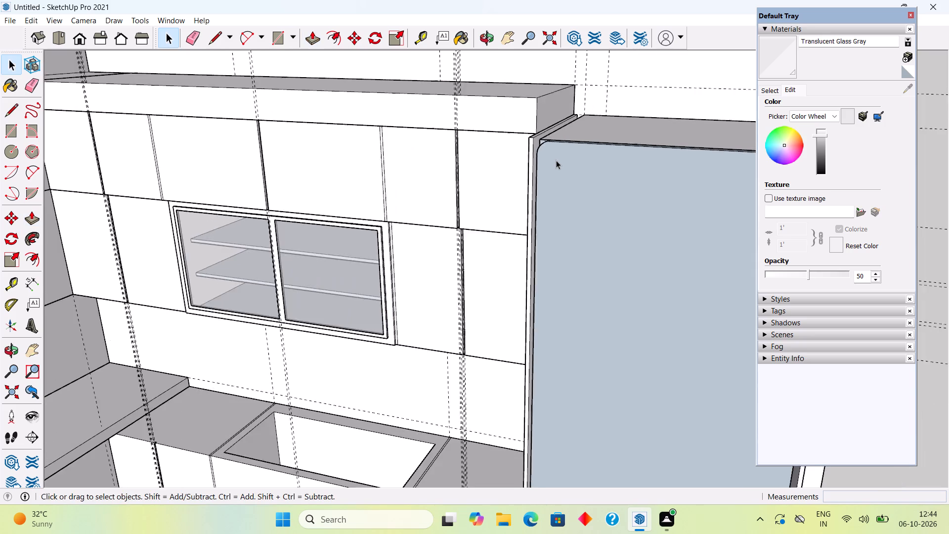
{"action": "scroll", "coordinate": [556, 160], "scroll_direction": "down", "scroll_amount": 8}
{"action": "middle_click_drag", "start_coordinate": [575, 156], "coordinate": [680, 212]}
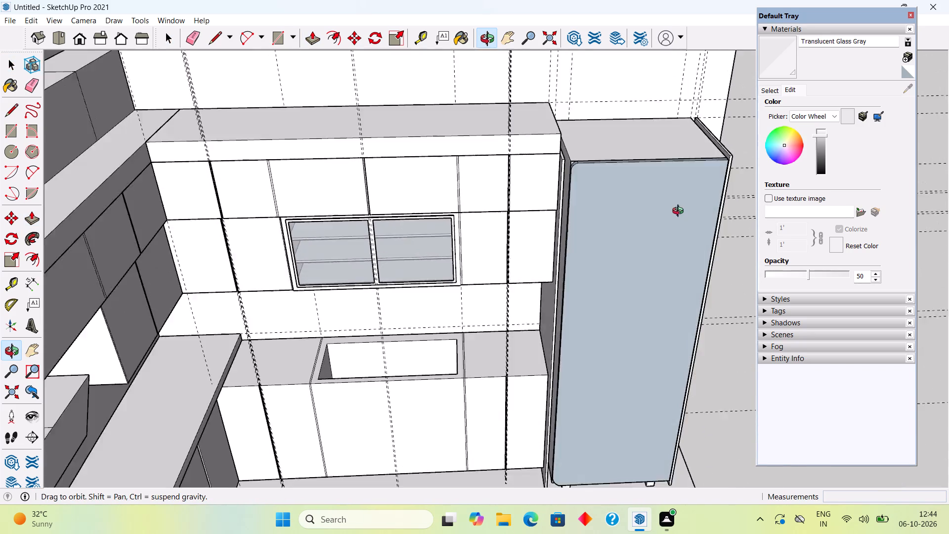
{"action": "middle_click_drag", "start_coordinate": [680, 212], "coordinate": [655, 173]}
{"action": "scroll", "coordinate": [655, 173], "scroll_direction": "down", "scroll_amount": 4}
{"action": "middle_click_drag", "start_coordinate": [597, 383], "coordinate": [567, 353]}
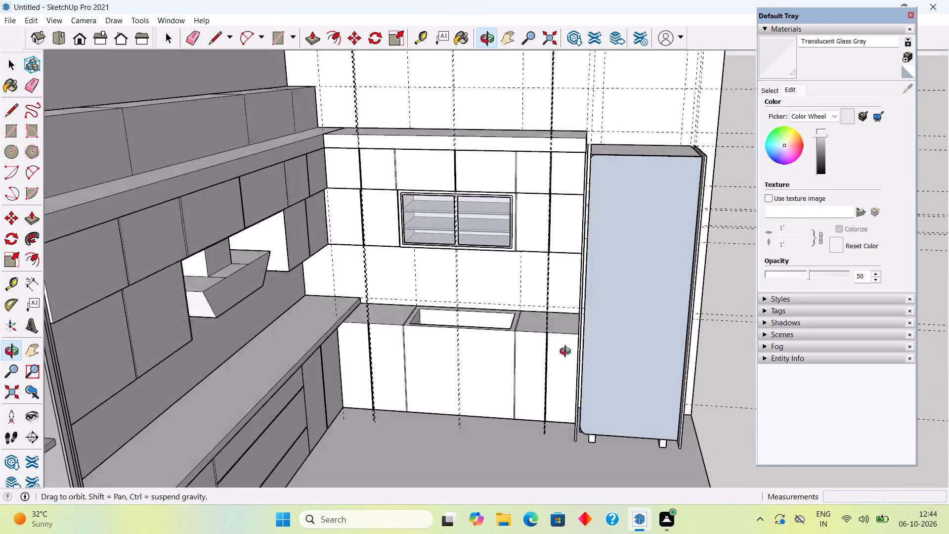
{"action": "middle_click_drag", "start_coordinate": [567, 353], "coordinate": [570, 352]}
{"action": "triple_click", "coordinate": [627, 389]}
{"action": "right_click", "coordinate": [627, 389]}
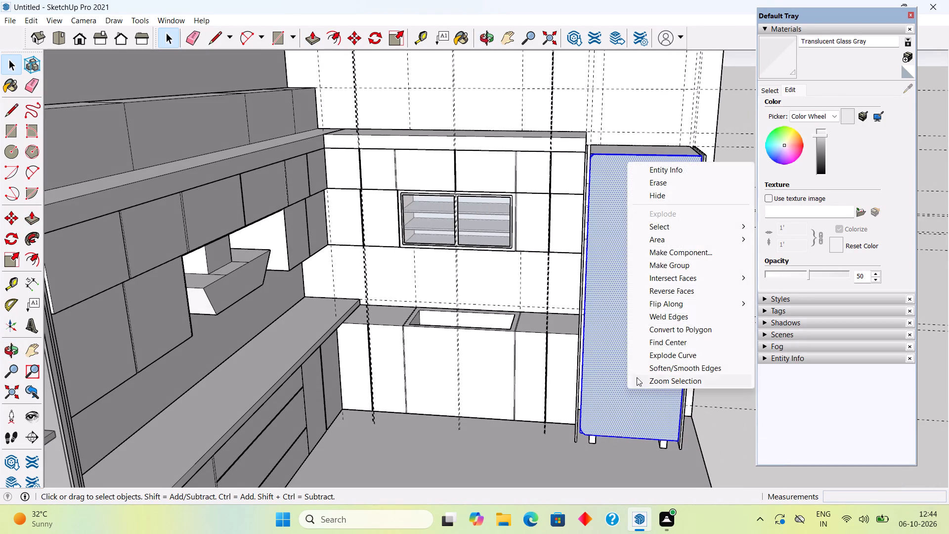
{"action": "left_click", "coordinate": [663, 263]}
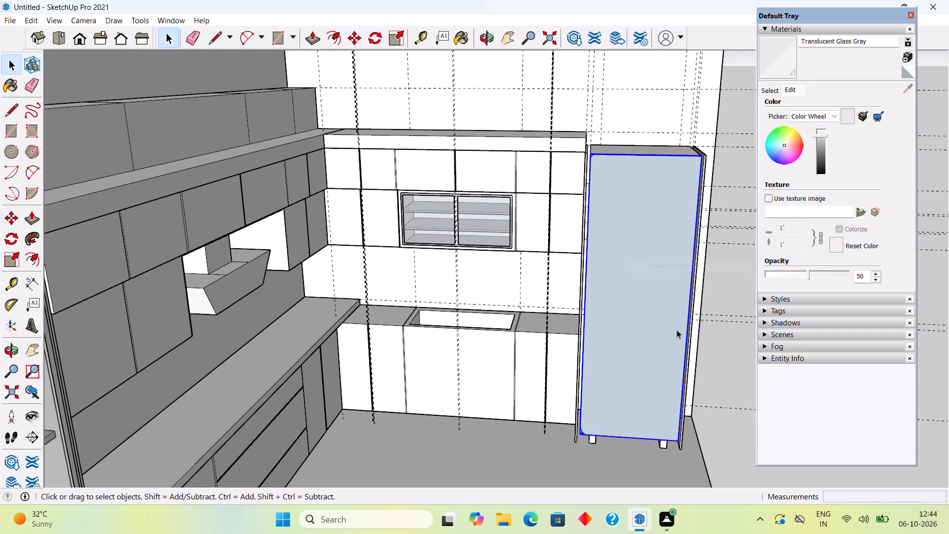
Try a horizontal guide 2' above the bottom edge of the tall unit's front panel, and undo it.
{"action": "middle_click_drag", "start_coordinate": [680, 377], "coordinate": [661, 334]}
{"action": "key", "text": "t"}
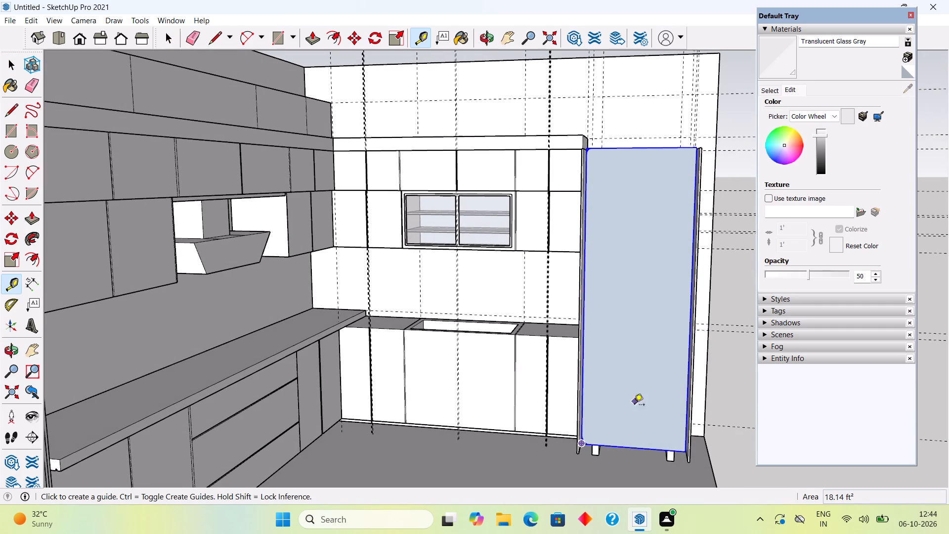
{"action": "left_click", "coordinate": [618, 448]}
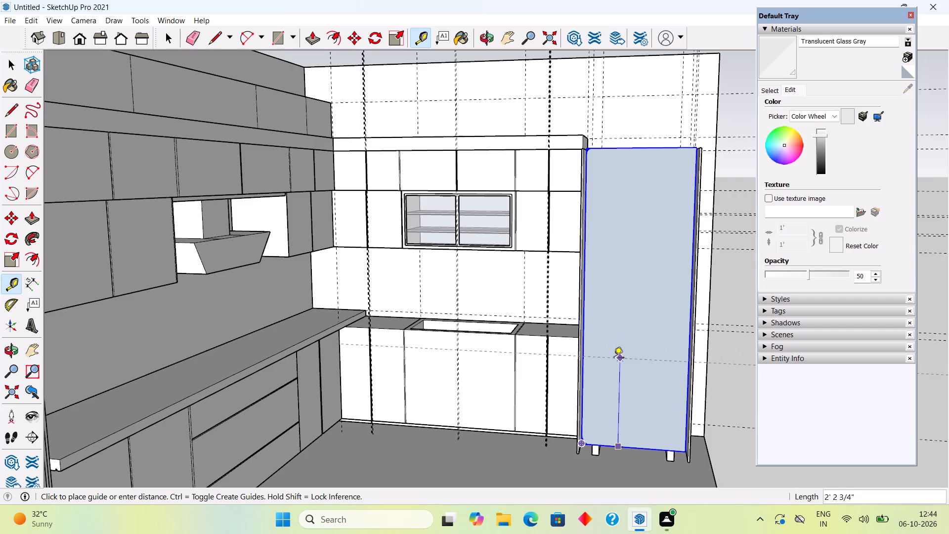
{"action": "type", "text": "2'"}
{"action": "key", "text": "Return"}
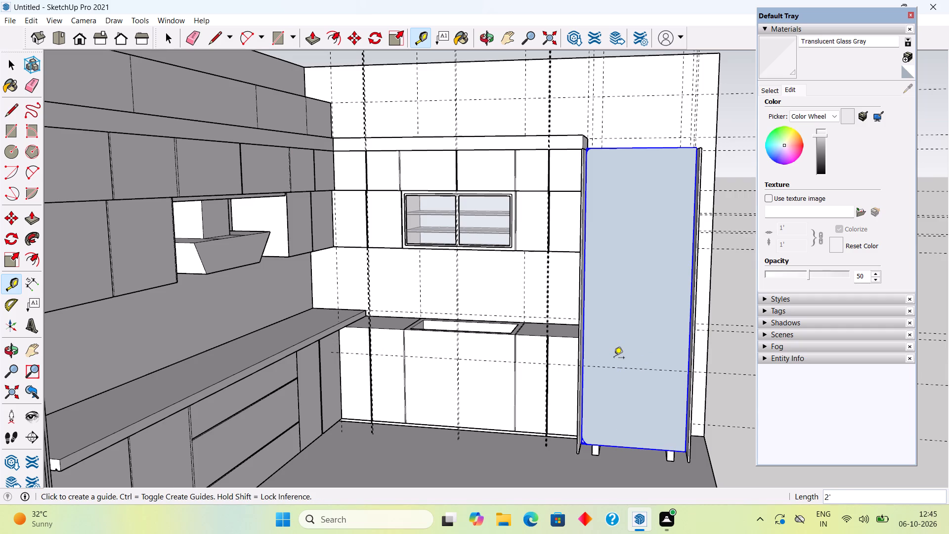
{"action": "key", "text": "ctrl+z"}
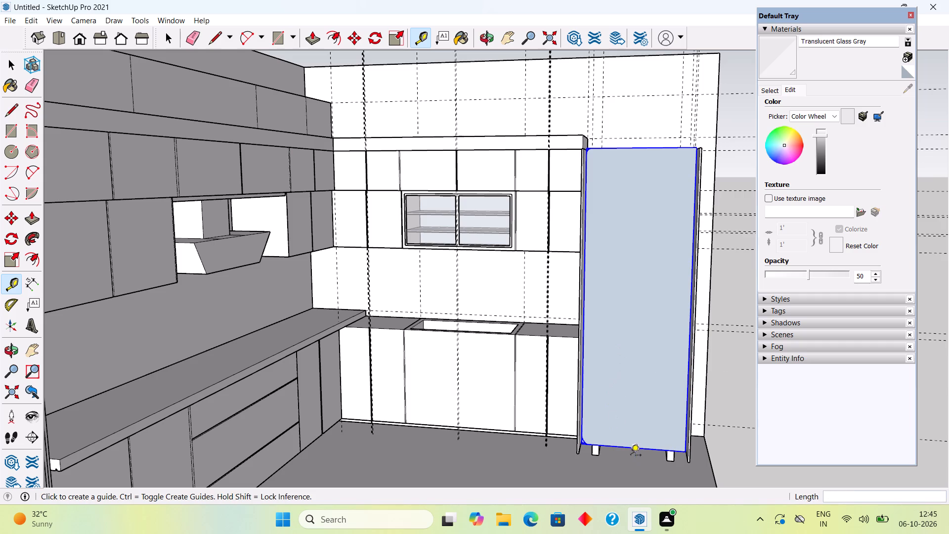
Place a horizontal guide 2.5' above the bottom edge of the tall unit's front panel.
{"action": "left_click", "coordinate": [618, 449]}
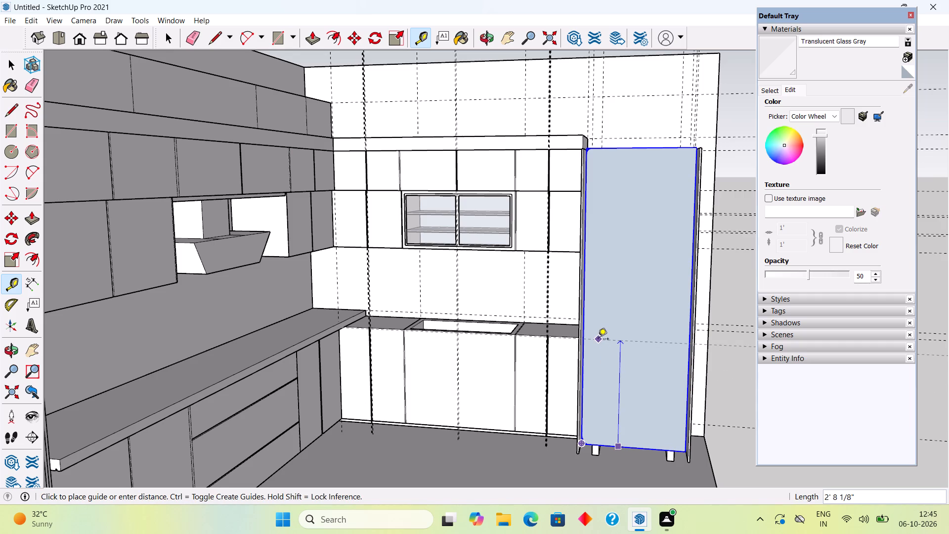
{"action": "middle_click_drag", "start_coordinate": [598, 340], "coordinate": [600, 269]}
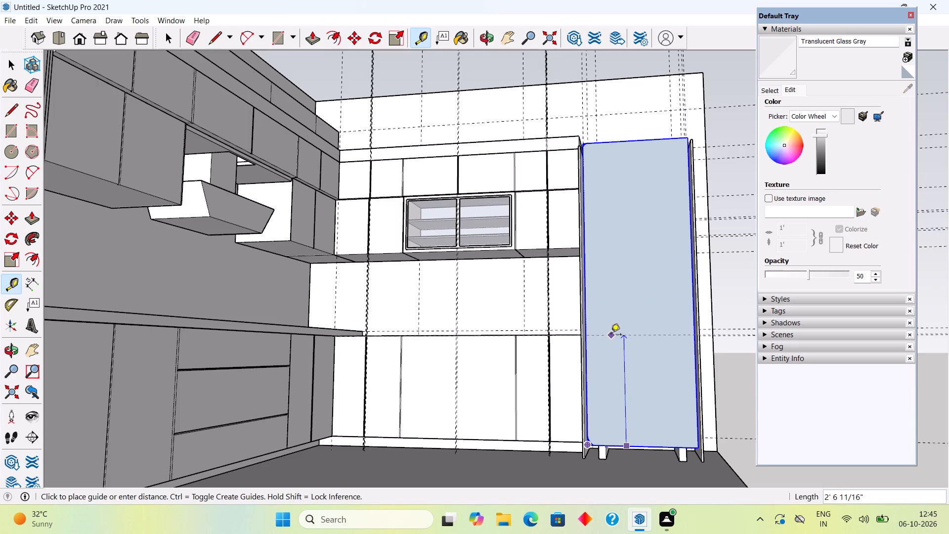
{"action": "type", "text": "2.5'"}
{"action": "key", "text": "Return"}
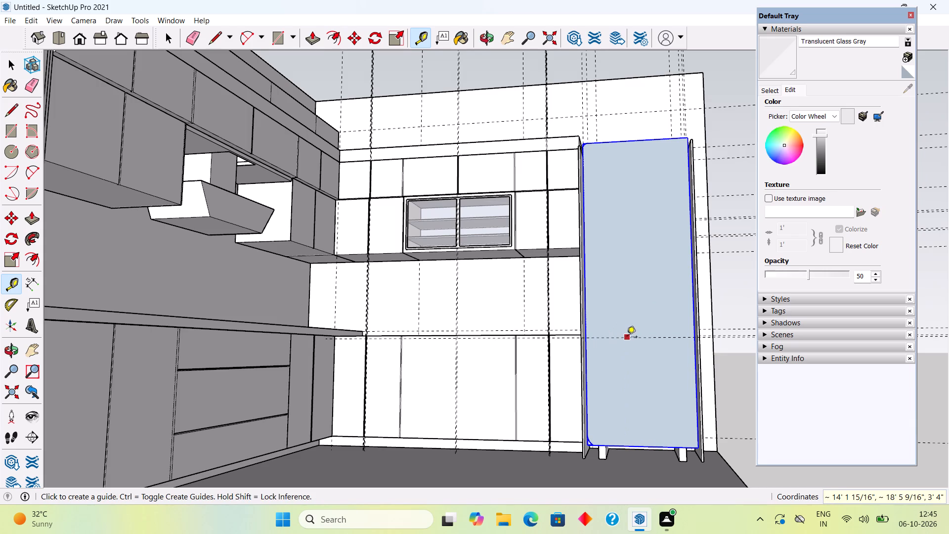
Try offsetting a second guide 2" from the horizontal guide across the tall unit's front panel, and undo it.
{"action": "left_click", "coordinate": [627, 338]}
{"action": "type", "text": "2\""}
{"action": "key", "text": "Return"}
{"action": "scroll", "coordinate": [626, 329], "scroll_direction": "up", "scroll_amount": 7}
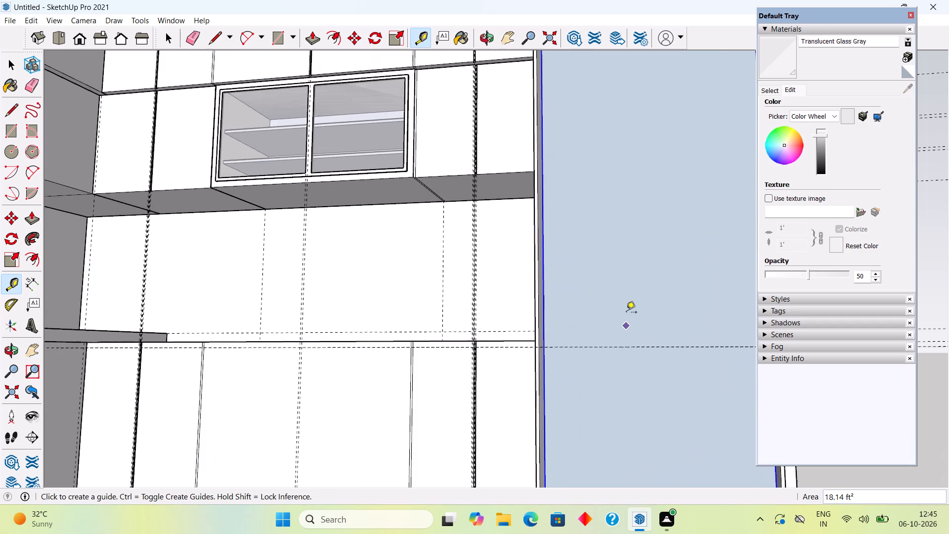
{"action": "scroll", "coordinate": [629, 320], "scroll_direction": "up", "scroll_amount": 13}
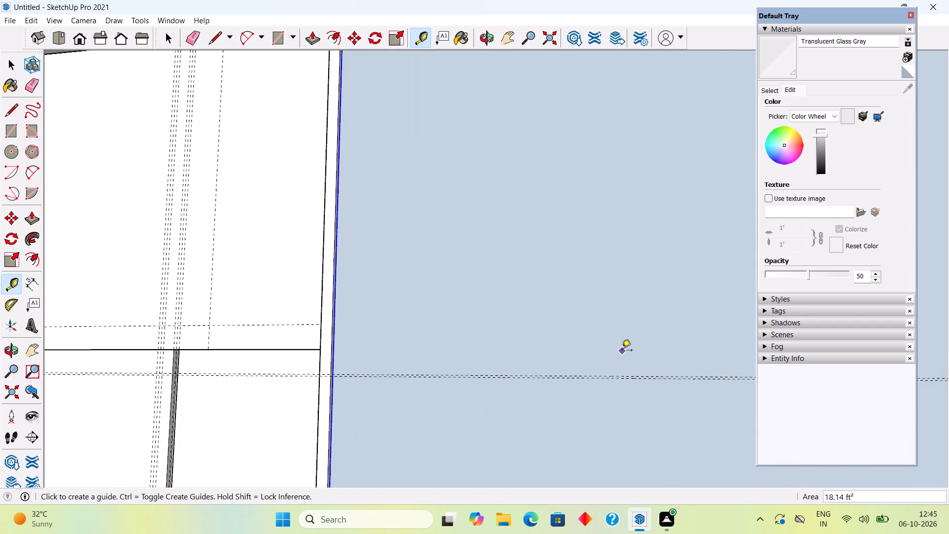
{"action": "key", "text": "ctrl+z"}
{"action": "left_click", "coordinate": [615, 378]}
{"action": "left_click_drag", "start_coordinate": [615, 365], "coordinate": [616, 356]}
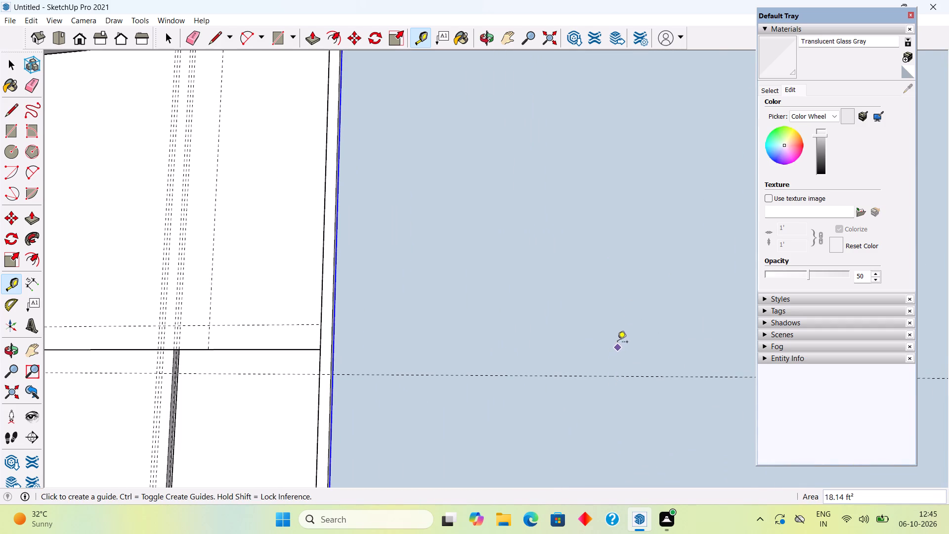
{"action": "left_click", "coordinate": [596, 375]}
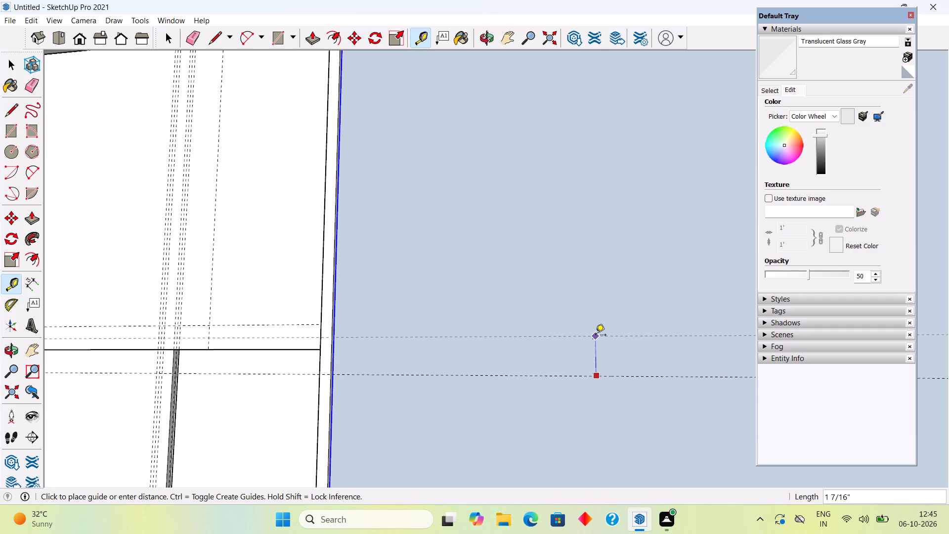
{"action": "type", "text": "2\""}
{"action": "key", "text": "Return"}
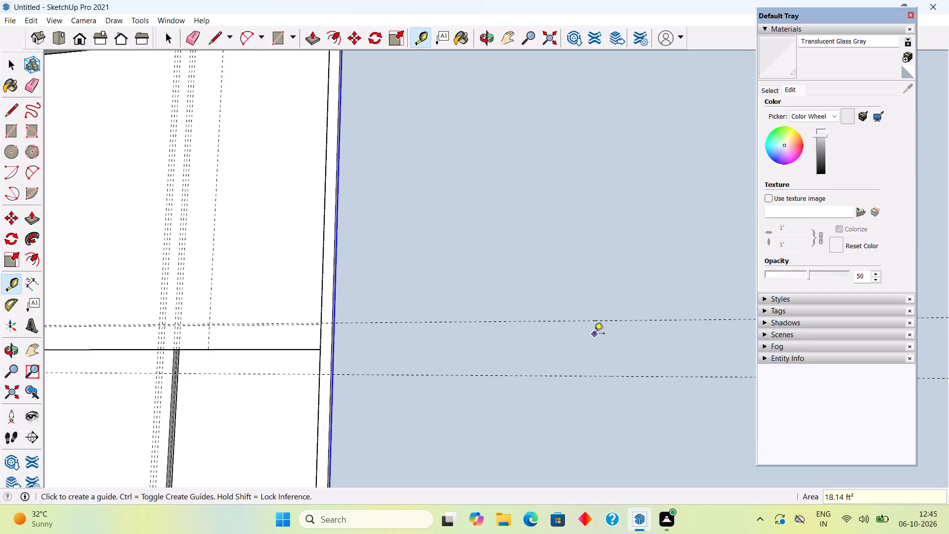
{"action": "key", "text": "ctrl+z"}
Place a second horizontal guide 1.5" above the existing guide across the tall unit's front panel.
{"action": "left_click", "coordinate": [603, 375]}
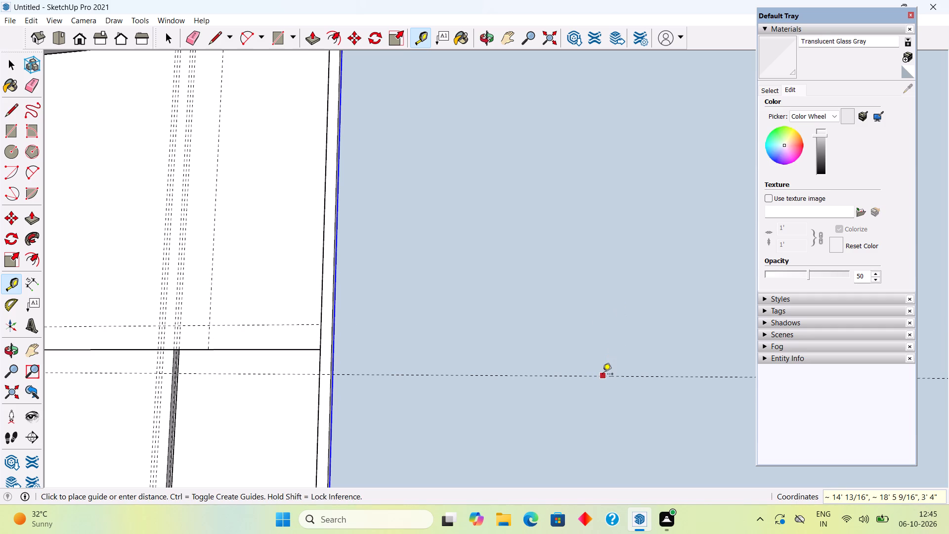
{"action": "type", "text": "1.5\""}
{"action": "key", "text": "Return"}
{"action": "left_click", "coordinate": [601, 357]}
{"action": "scroll", "coordinate": [599, 370], "scroll_direction": "down", "scroll_amount": 7}
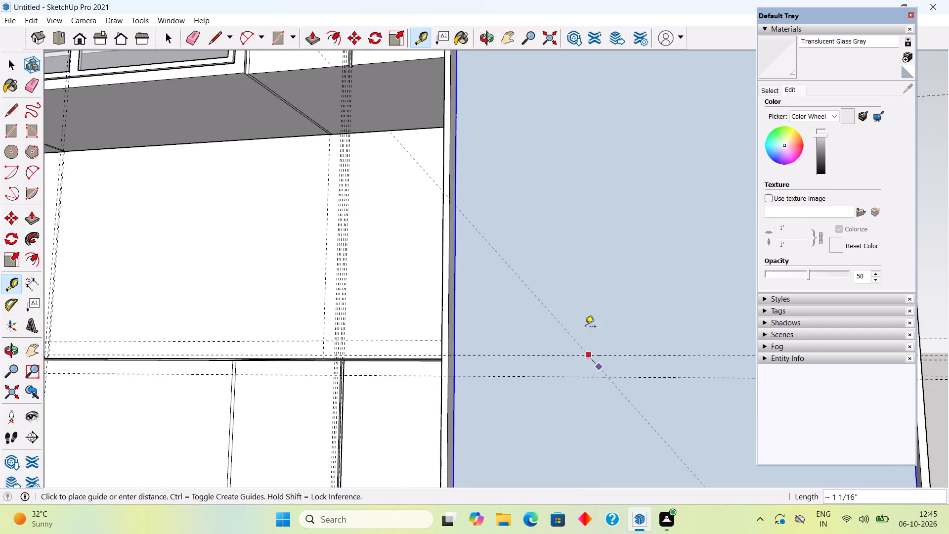
{"action": "scroll", "coordinate": [591, 280], "scroll_direction": "down", "scroll_amount": 1}
{"action": "middle_click_drag", "start_coordinate": [591, 320], "coordinate": [599, 456]}
{"action": "key", "text": "space"}
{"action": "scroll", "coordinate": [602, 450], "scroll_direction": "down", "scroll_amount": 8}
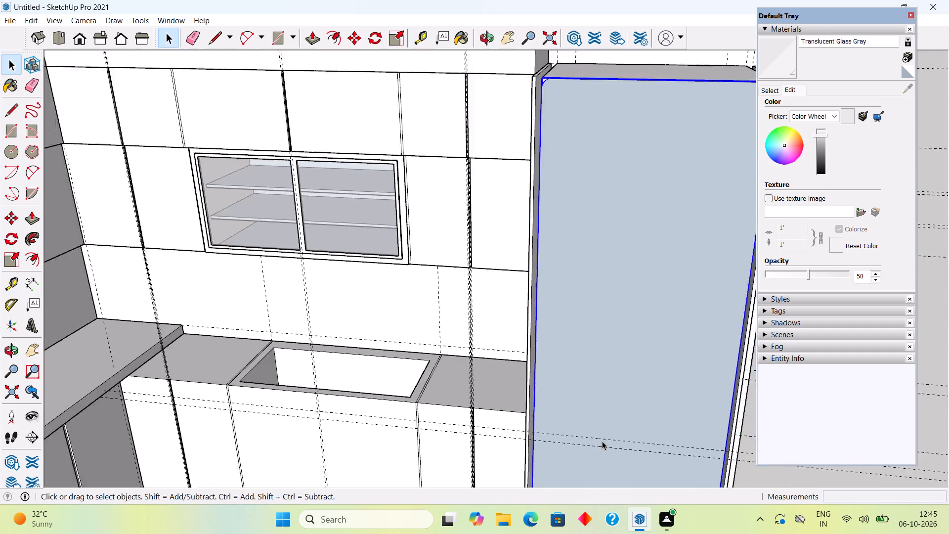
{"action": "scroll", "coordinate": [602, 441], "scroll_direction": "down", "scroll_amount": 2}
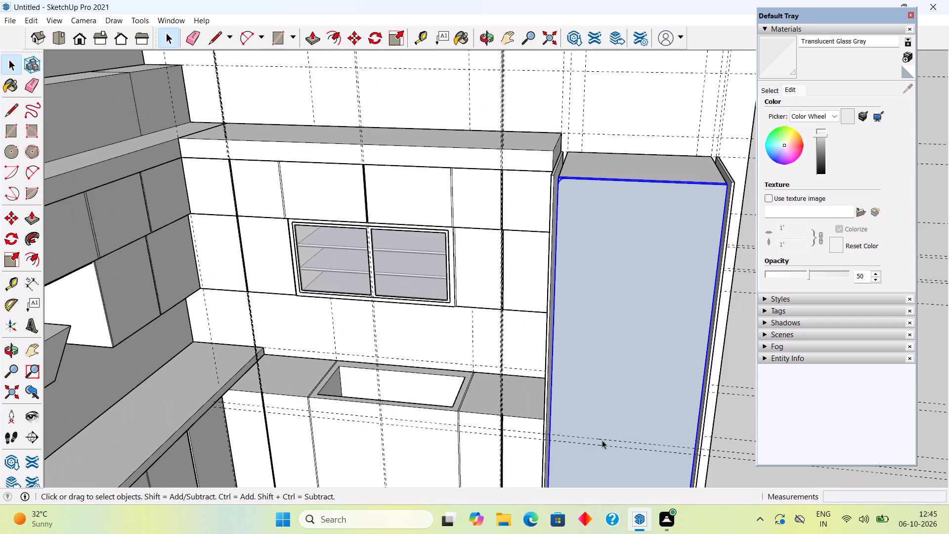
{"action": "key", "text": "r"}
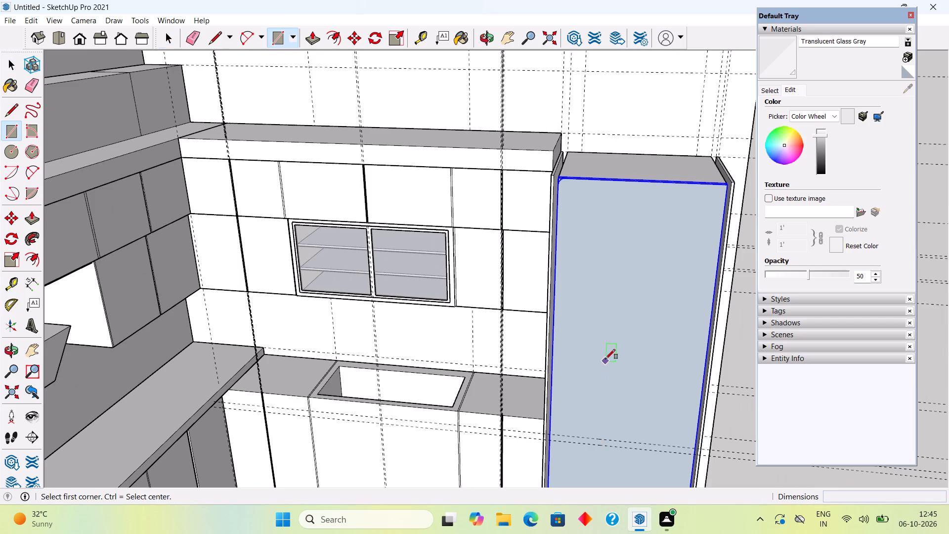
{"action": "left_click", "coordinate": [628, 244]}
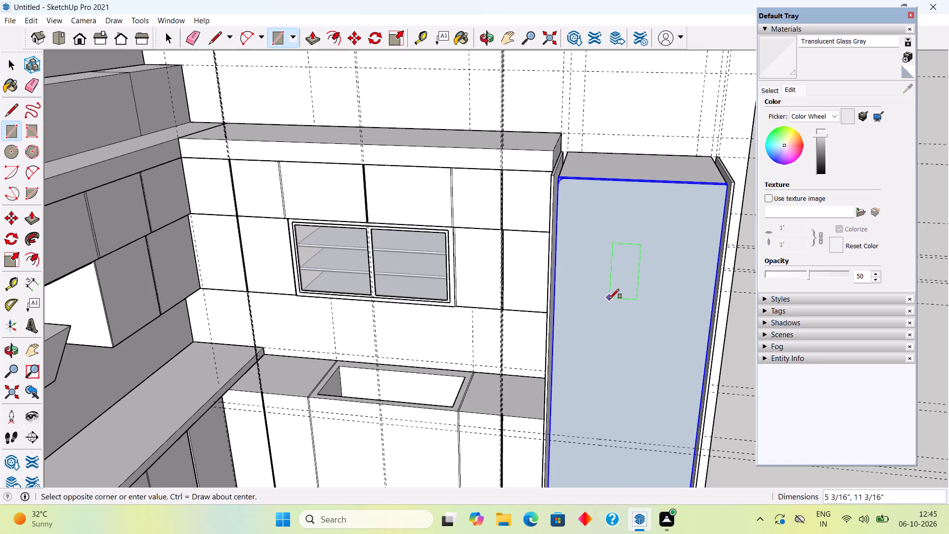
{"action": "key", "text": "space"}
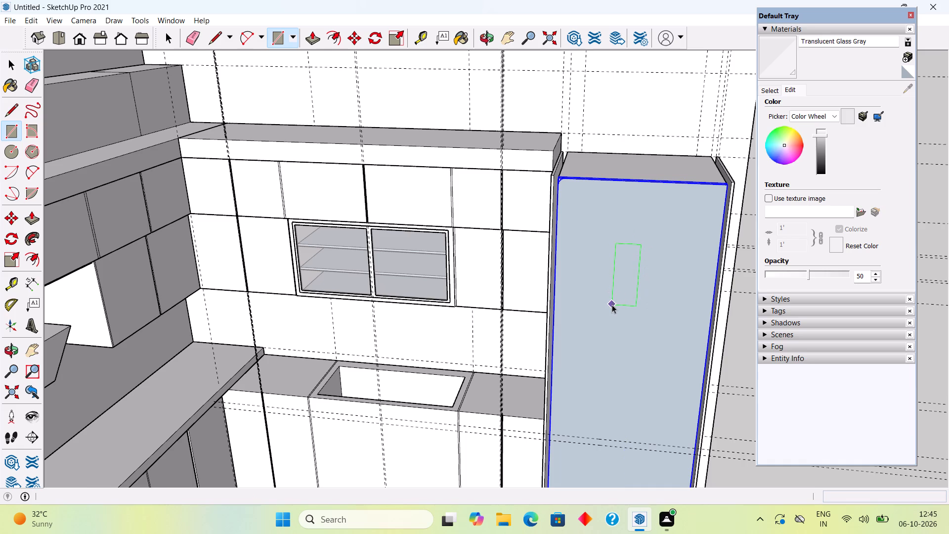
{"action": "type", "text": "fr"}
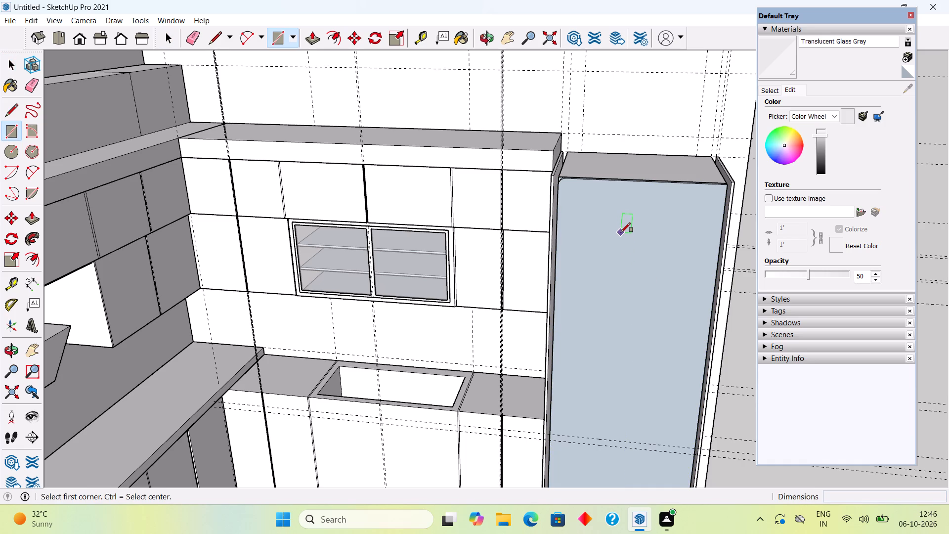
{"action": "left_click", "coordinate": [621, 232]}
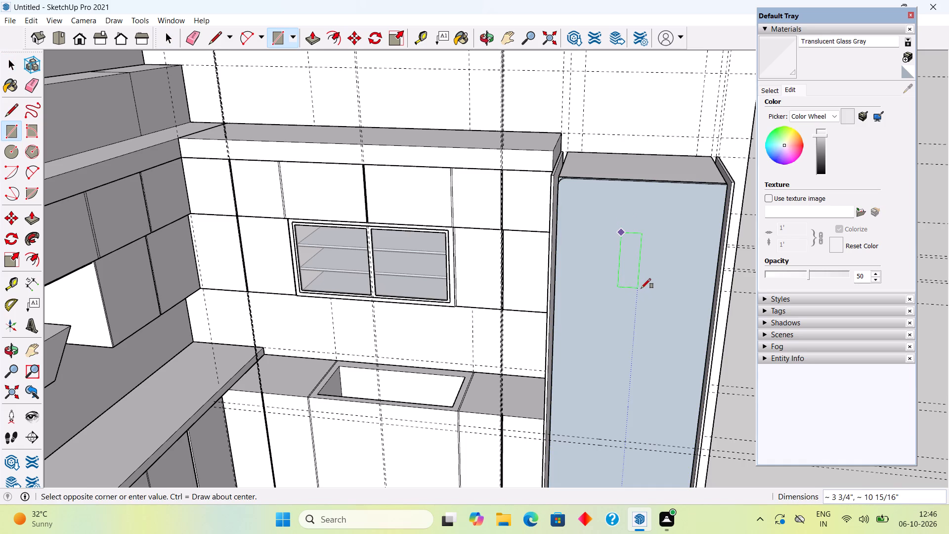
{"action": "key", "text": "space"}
Draw a slim upright rectangle on the upper part of the tall unit's front panel.
{"action": "type", "text": "r"}
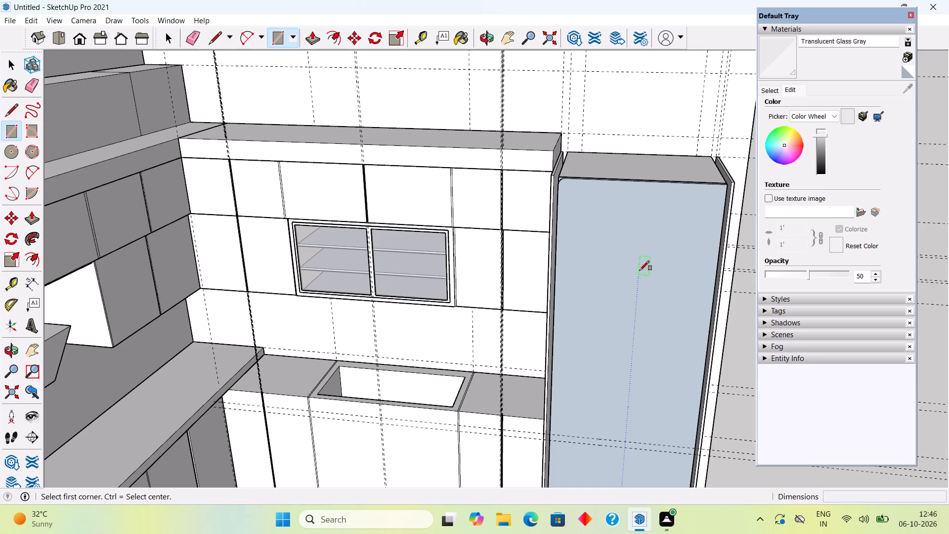
{"action": "scroll", "coordinate": [630, 236], "scroll_direction": "up", "scroll_amount": 3}
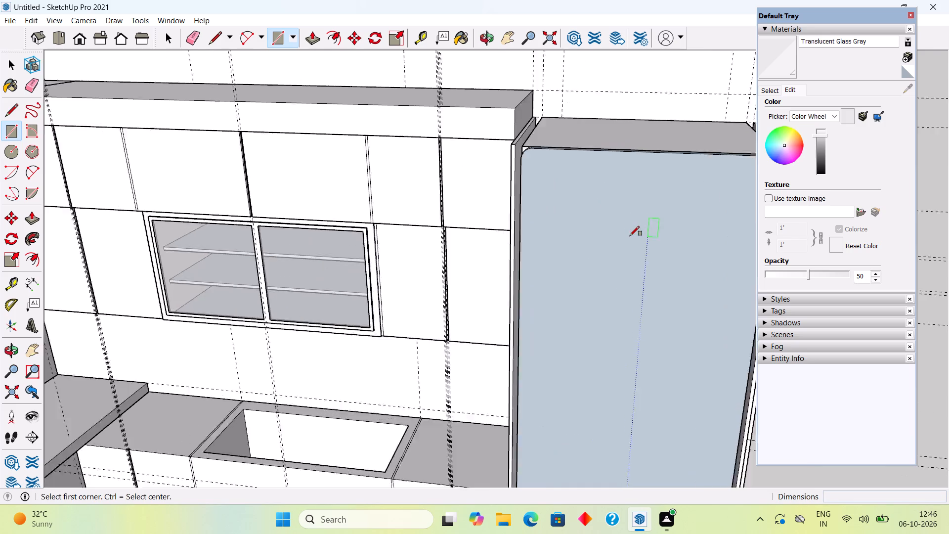
{"action": "scroll", "coordinate": [630, 236], "scroll_direction": "up", "scroll_amount": 8}
{"action": "left_click", "coordinate": [617, 208]}
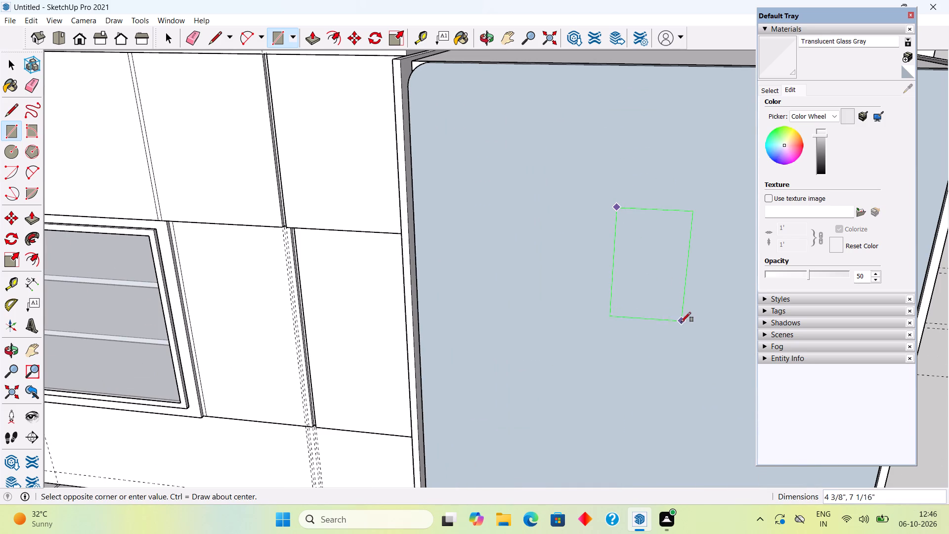
{"action": "left_click", "coordinate": [677, 396]}
{"action": "scroll", "coordinate": [677, 397], "scroll_direction": "down", "scroll_amount": 4}
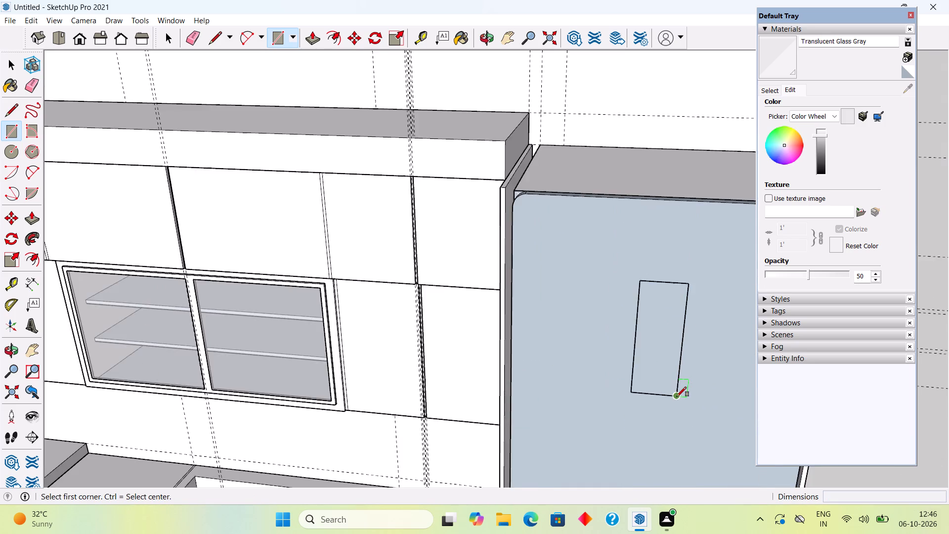
{"action": "scroll", "coordinate": [677, 397], "scroll_direction": "down", "scroll_amount": 6}
{"action": "key", "text": "space"}
Inside the front panel's group, draw a 1 1/2" by 2' 6" rectangle between the two horizontal guides, spanning the panel's full width.
{"action": "scroll", "coordinate": [677, 396], "scroll_direction": "down", "scroll_amount": 20}
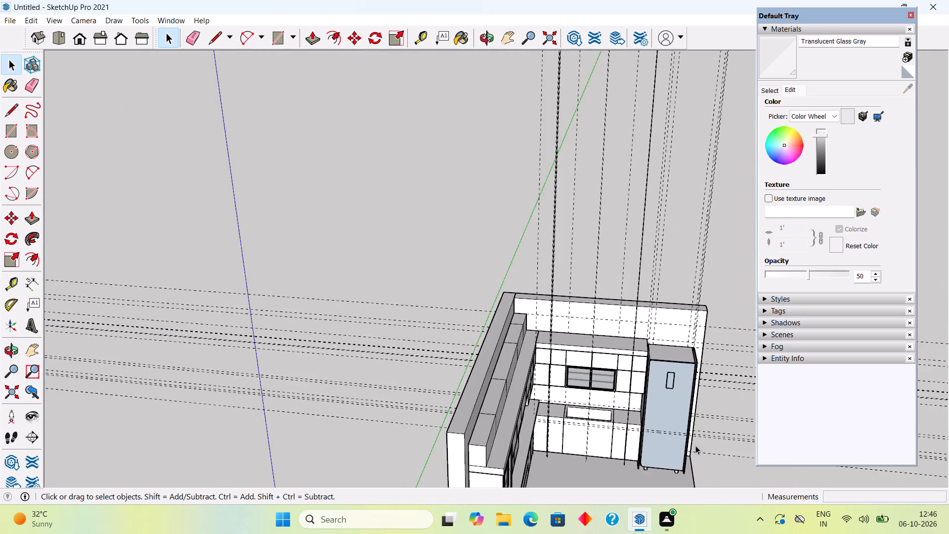
{"action": "scroll", "coordinate": [695, 463], "scroll_direction": "up", "scroll_amount": 6}
{"action": "middle_click_drag", "start_coordinate": [695, 465], "coordinate": [697, 346]}
{"action": "scroll", "coordinate": [697, 346], "scroll_direction": "down", "scroll_amount": 5}
{"action": "scroll", "coordinate": [707, 465], "scroll_direction": "up", "scroll_amount": 6}
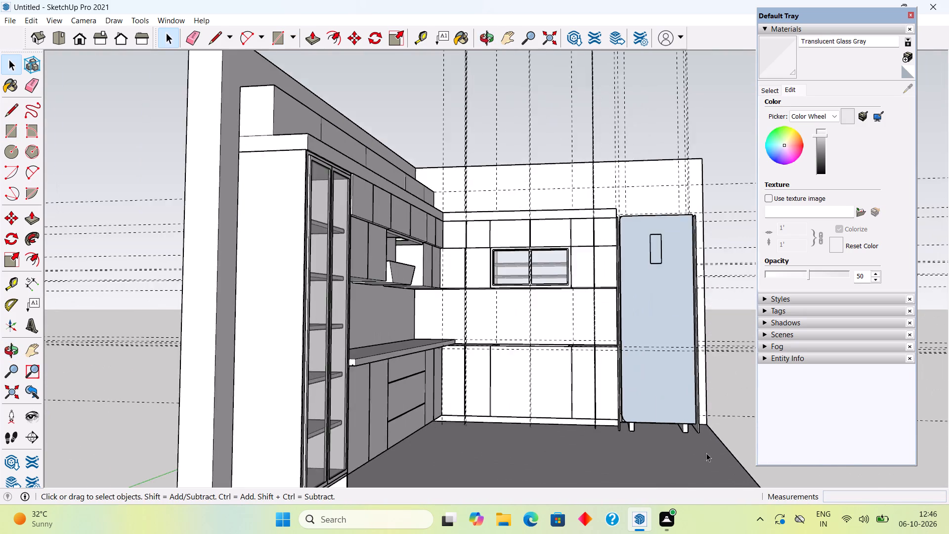
{"action": "scroll", "coordinate": [706, 453], "scroll_direction": "up", "scroll_amount": 12}
{"action": "left_click", "coordinate": [619, 320]}
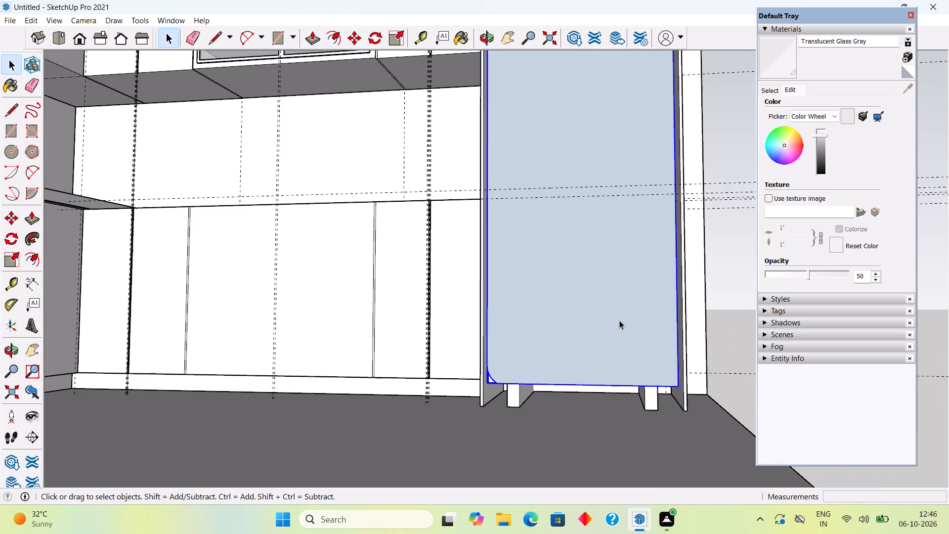
{"action": "double_click", "coordinate": [619, 320]}
{"action": "scroll", "coordinate": [553, 216], "scroll_direction": "up", "scroll_amount": 2}
{"action": "key", "text": "r"}
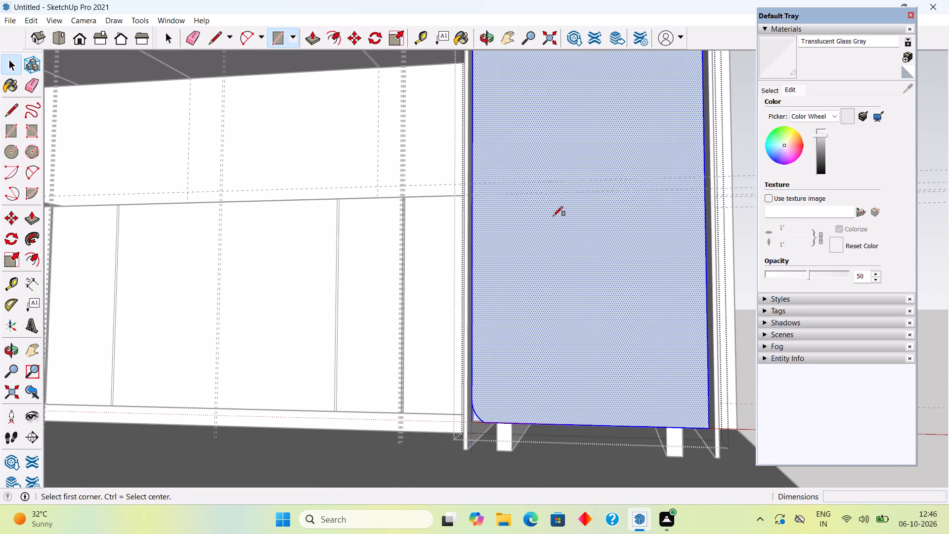
{"action": "left_click", "coordinate": [474, 184]}
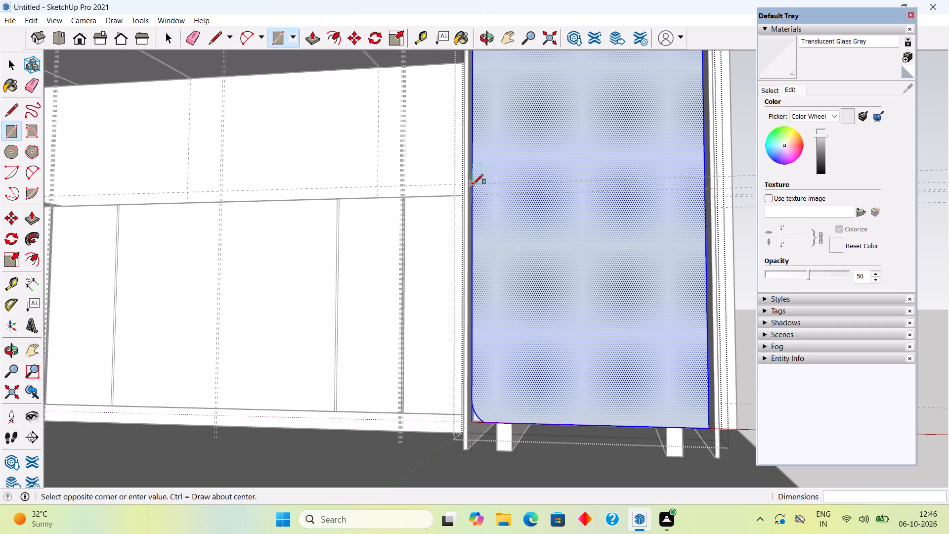
{"action": "left_click", "coordinate": [703, 186]}
{"action": "key", "text": "space"}
Push the strip between the guides back 1" through the front panel to cut a gap, and close the group.
{"action": "type", "text": "p"}
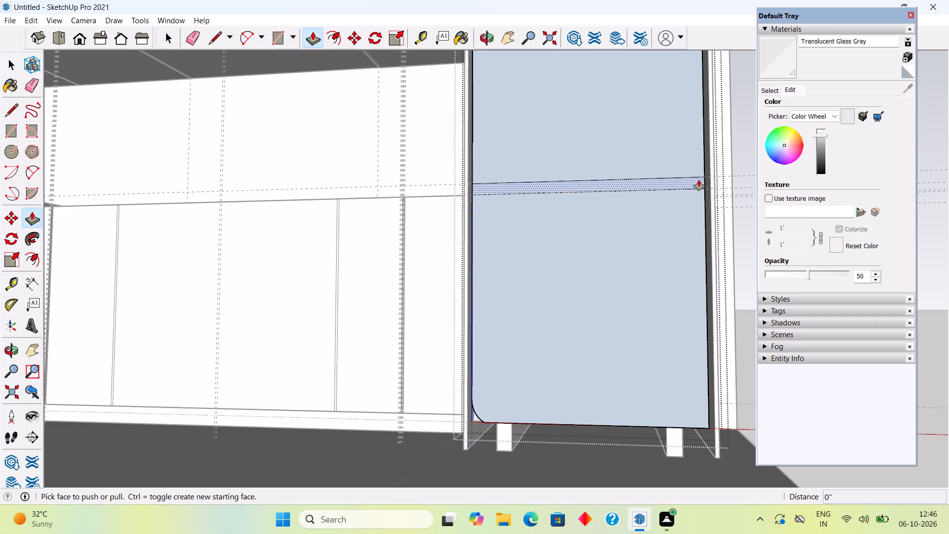
{"action": "left_click", "coordinate": [699, 180]}
{"action": "middle_click_drag", "start_coordinate": [703, 177], "coordinate": [566, 233]}
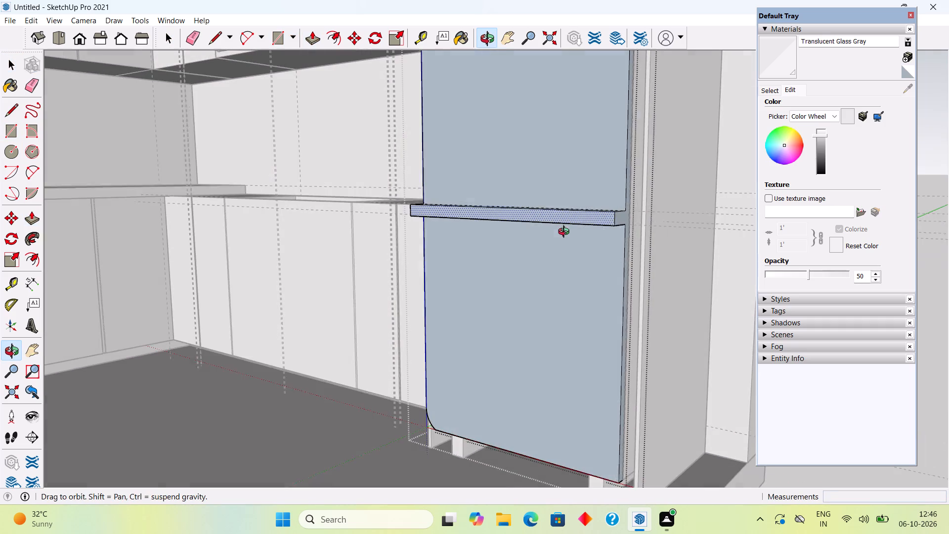
{"action": "middle_click_drag", "start_coordinate": [566, 233], "coordinate": [565, 233]}
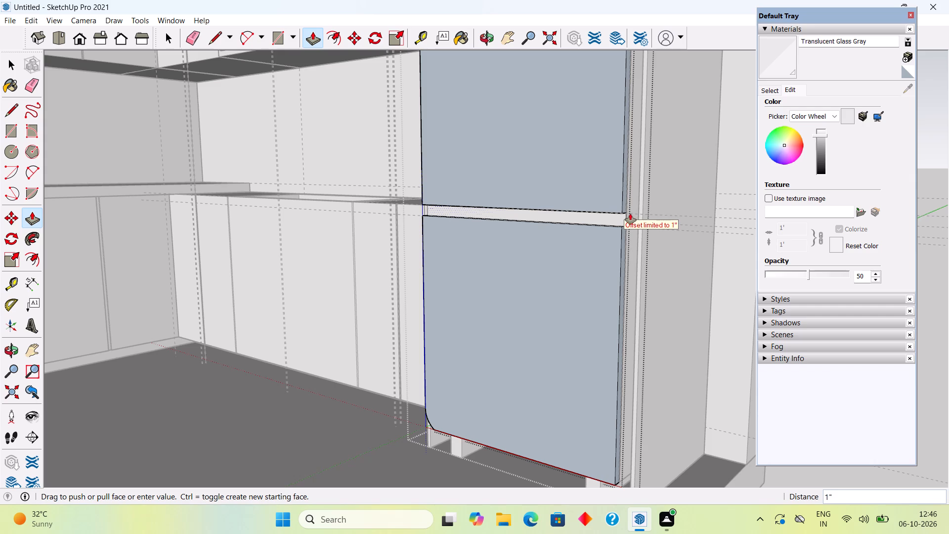
{"action": "left_click", "coordinate": [630, 214]}
{"action": "key", "text": "space"}
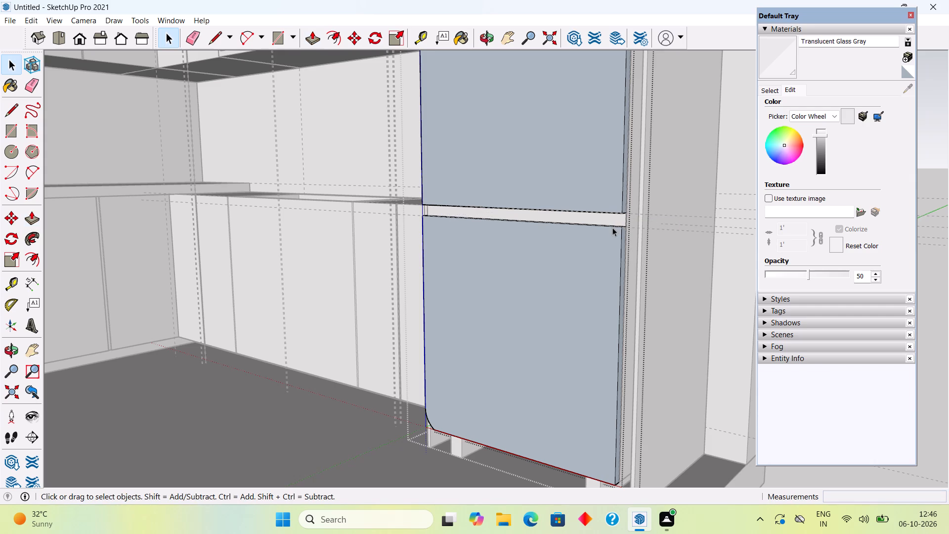
{"action": "scroll", "coordinate": [600, 257], "scroll_direction": "down", "scroll_amount": 9}
{"action": "left_click", "coordinate": [698, 320]}
Open the tall unit's body group through the gap, pull its front face by 0.1", and close the group.
{"action": "middle_click_drag", "start_coordinate": [534, 279], "coordinate": [474, 267]}
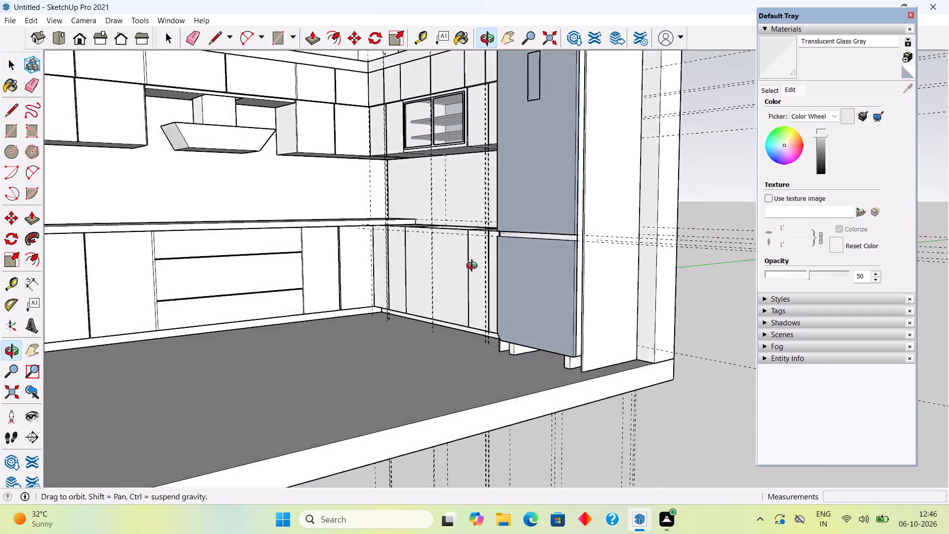
{"action": "middle_click_drag", "start_coordinate": [474, 267], "coordinate": [467, 268]}
{"action": "scroll", "coordinate": [507, 238], "scroll_direction": "up", "scroll_amount": 11}
{"action": "left_click", "coordinate": [595, 246]}
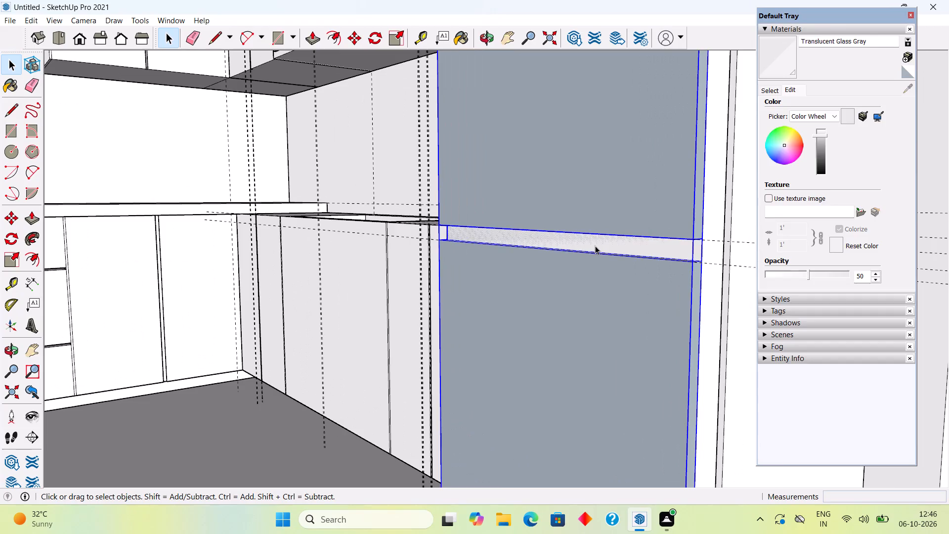
{"action": "triple_click", "coordinate": [595, 246]}
{"action": "left_click", "coordinate": [595, 246]}
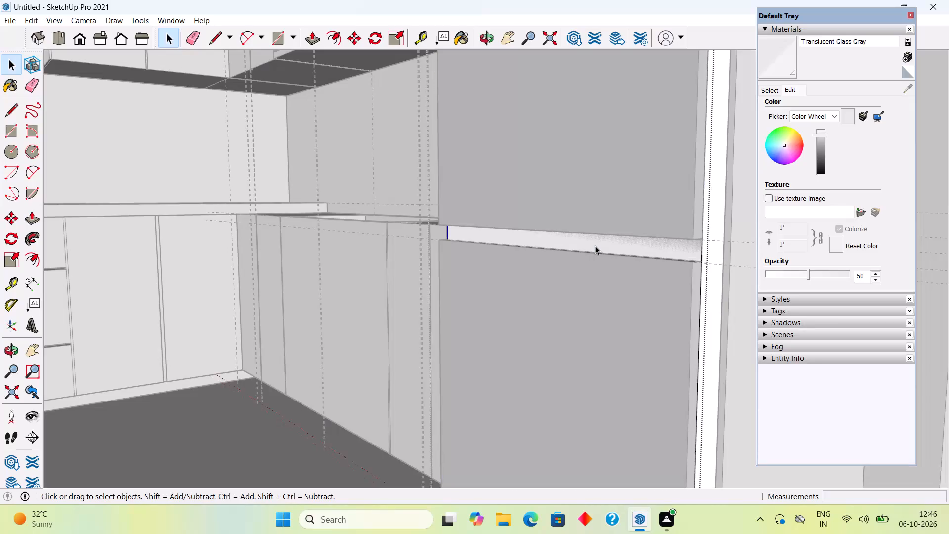
{"action": "key", "text": "p"}
{"action": "left_click", "coordinate": [595, 246]}
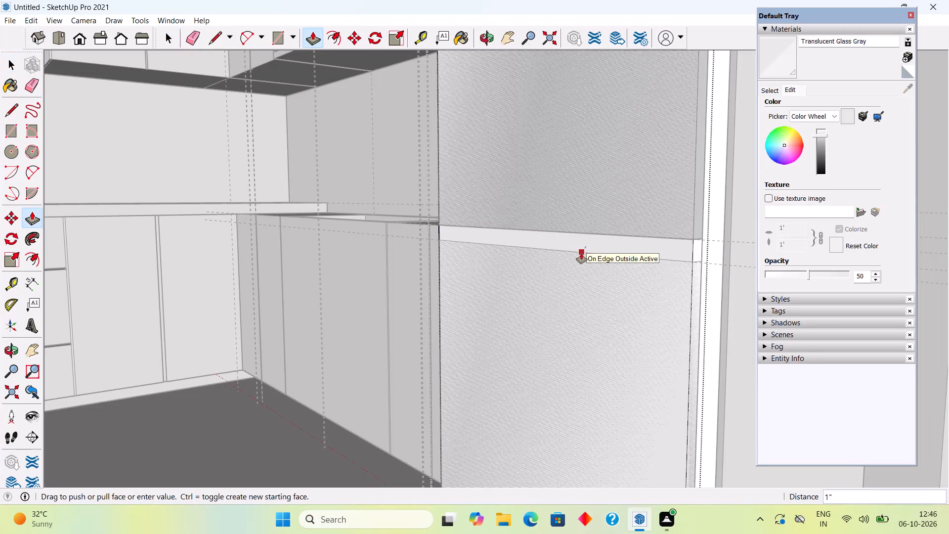
{"action": "type", "text": ".1\""}
{"action": "key", "text": "Return"}
{"action": "key", "text": "space"}
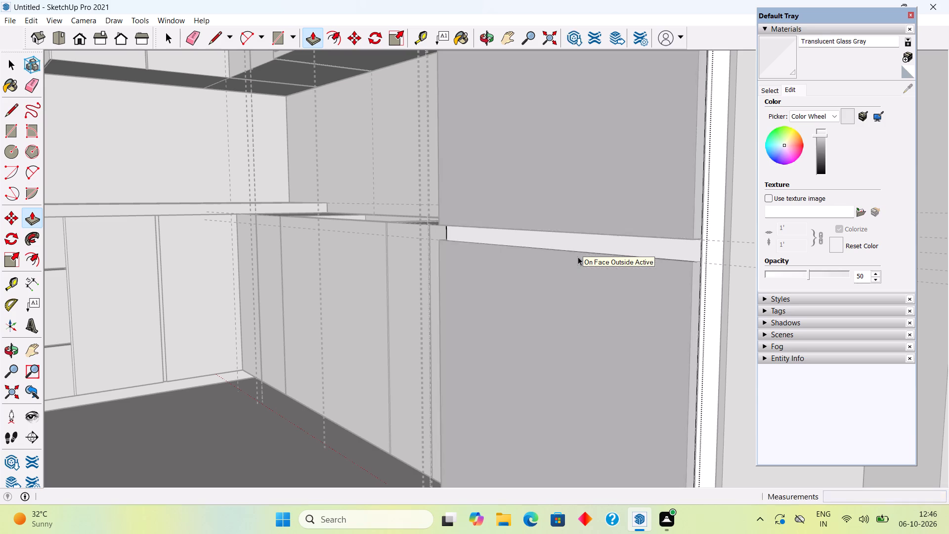
{"action": "scroll", "coordinate": [576, 253], "scroll_direction": "down", "scroll_amount": 19}
{"action": "left_click", "coordinate": [649, 305]}
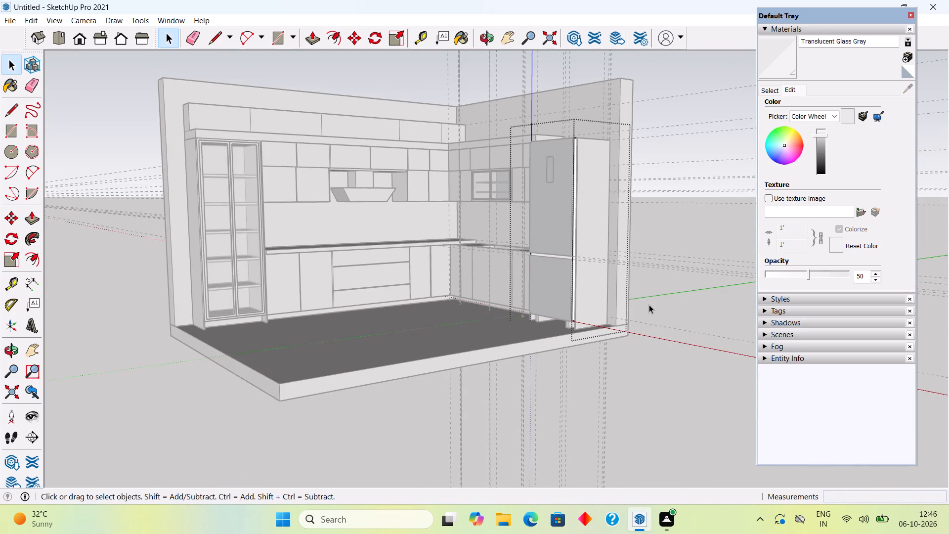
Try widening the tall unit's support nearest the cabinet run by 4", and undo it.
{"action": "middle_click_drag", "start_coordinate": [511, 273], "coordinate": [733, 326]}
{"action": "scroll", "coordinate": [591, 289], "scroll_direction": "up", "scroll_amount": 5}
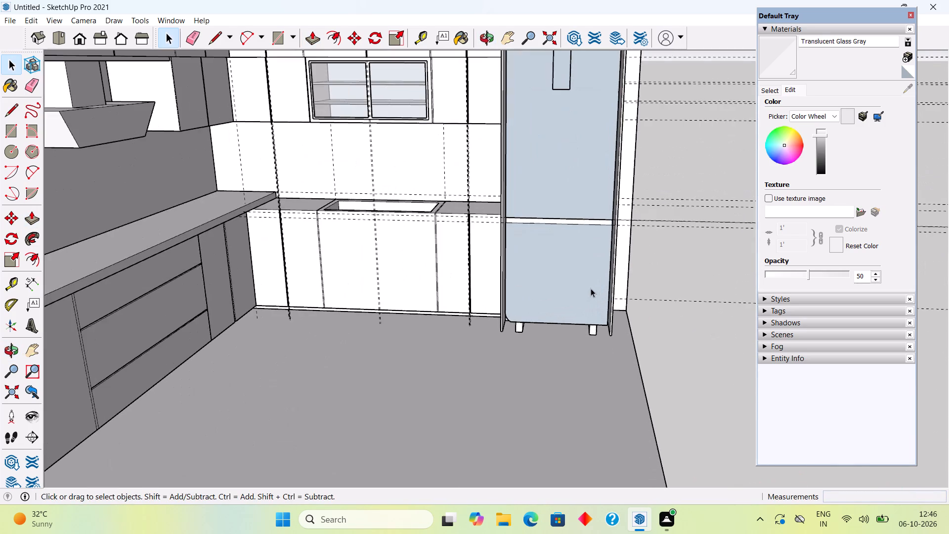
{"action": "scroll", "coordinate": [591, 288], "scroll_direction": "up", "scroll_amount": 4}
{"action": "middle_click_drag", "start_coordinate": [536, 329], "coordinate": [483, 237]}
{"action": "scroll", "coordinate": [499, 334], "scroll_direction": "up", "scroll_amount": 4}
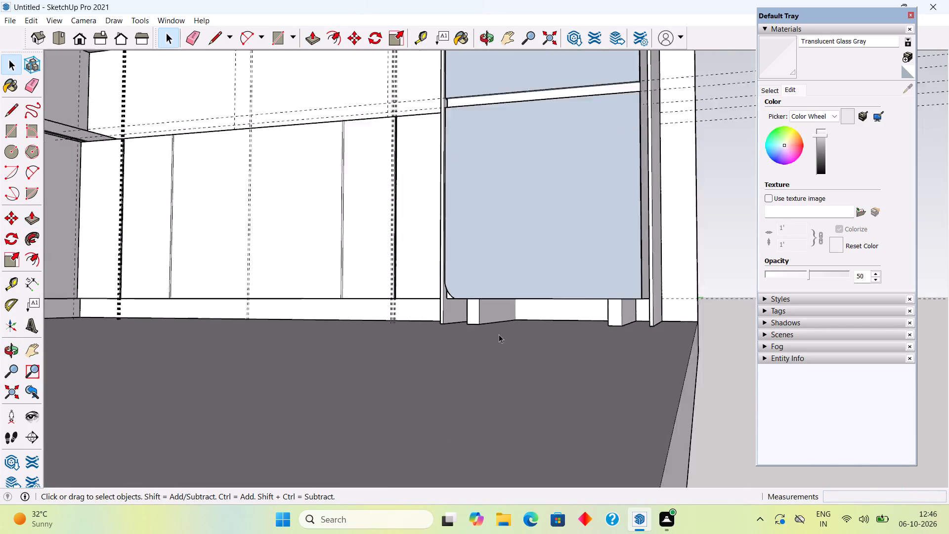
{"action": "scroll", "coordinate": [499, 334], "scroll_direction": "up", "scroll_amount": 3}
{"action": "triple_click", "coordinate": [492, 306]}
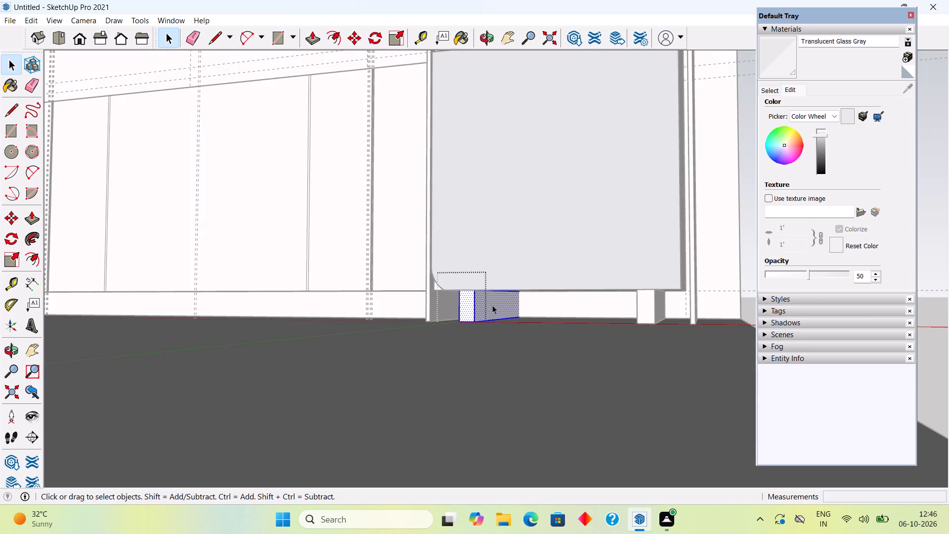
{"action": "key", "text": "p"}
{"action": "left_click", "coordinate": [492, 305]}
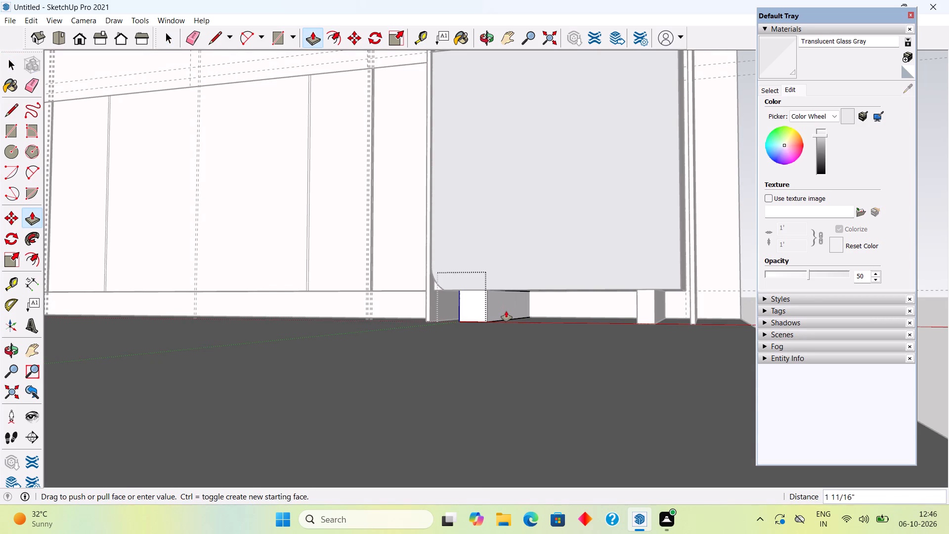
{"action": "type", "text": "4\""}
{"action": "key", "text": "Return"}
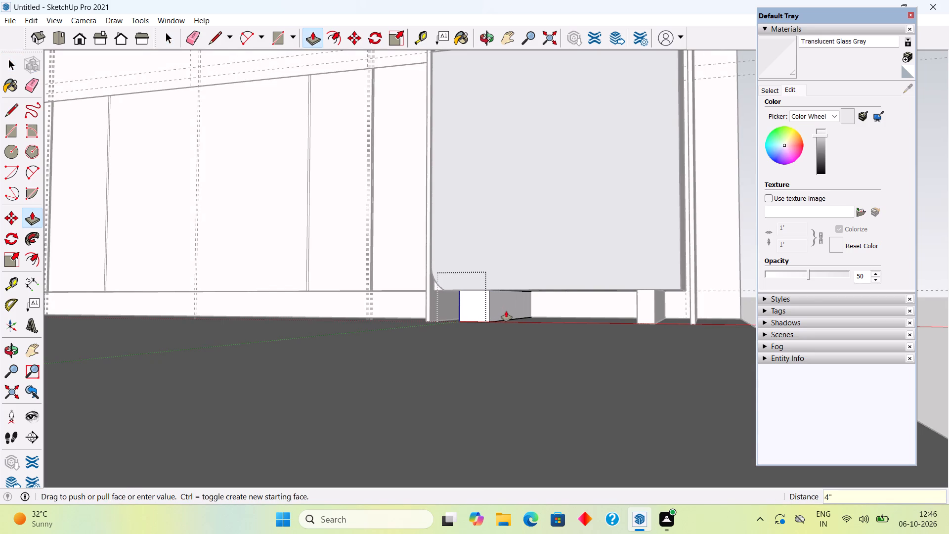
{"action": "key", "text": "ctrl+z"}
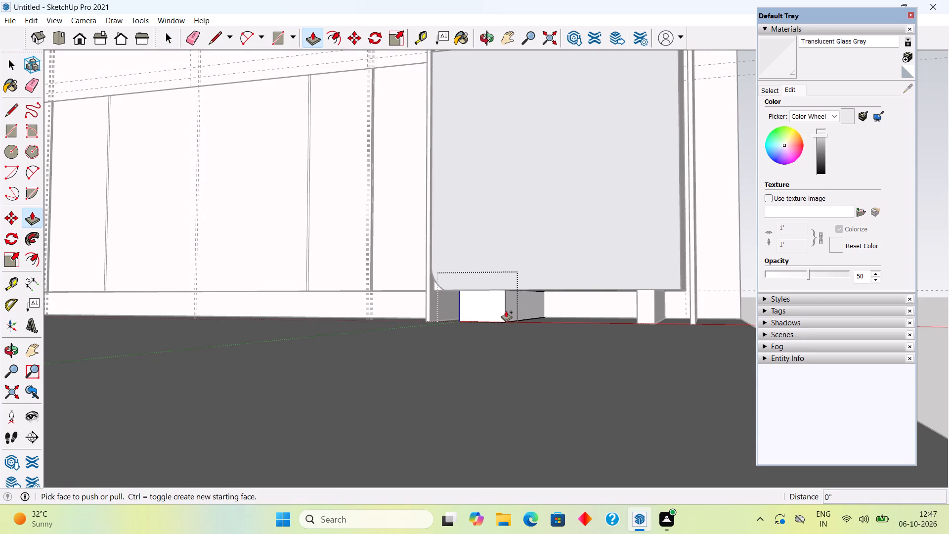
Widen the support nearest the cabinet run by 2" by pulling its inner side face.
{"action": "left_click", "coordinate": [482, 303]}
{"action": "type", "text": "2\""}
{"action": "key", "text": "Return"}
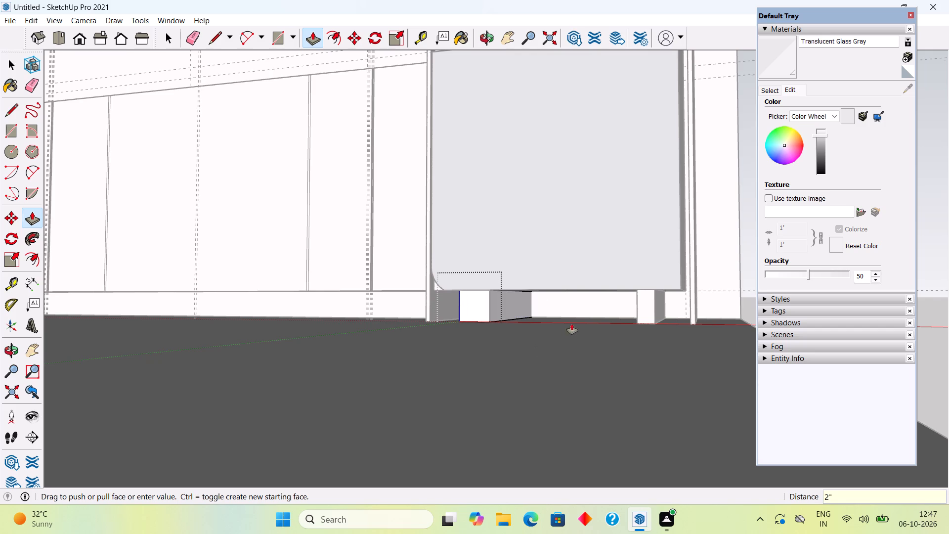
Widen the tall unit's other support by 2" from its inner side face, and close its group.
{"action": "middle_click_drag", "start_coordinate": [575, 323], "coordinate": [786, 336]}
{"action": "left_click", "coordinate": [677, 307]}
{"action": "key", "text": "space"}
{"action": "triple_click", "coordinate": [677, 307]}
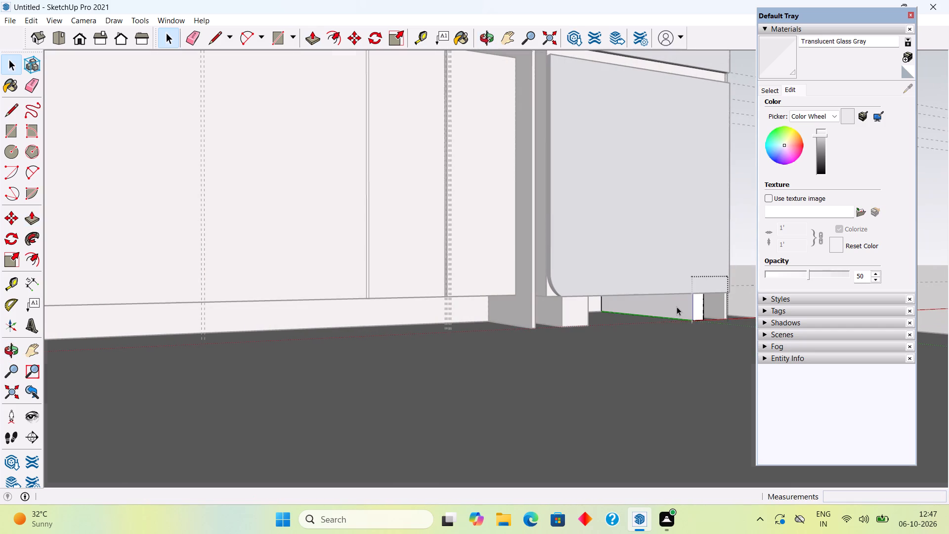
{"action": "key", "text": "p"}
{"action": "left_click", "coordinate": [677, 307]}
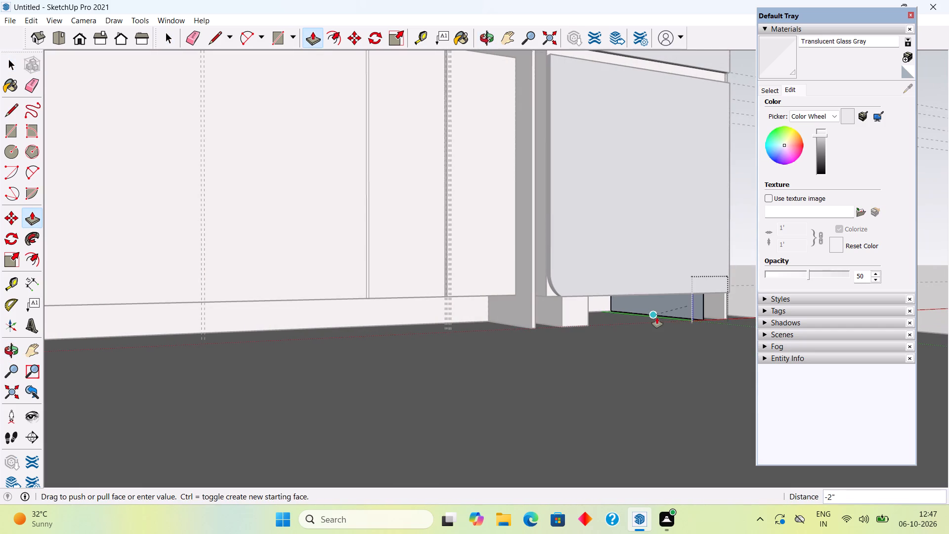
{"action": "type", "text": "2\""}
{"action": "key", "text": "Return"}
{"action": "key", "text": "space"}
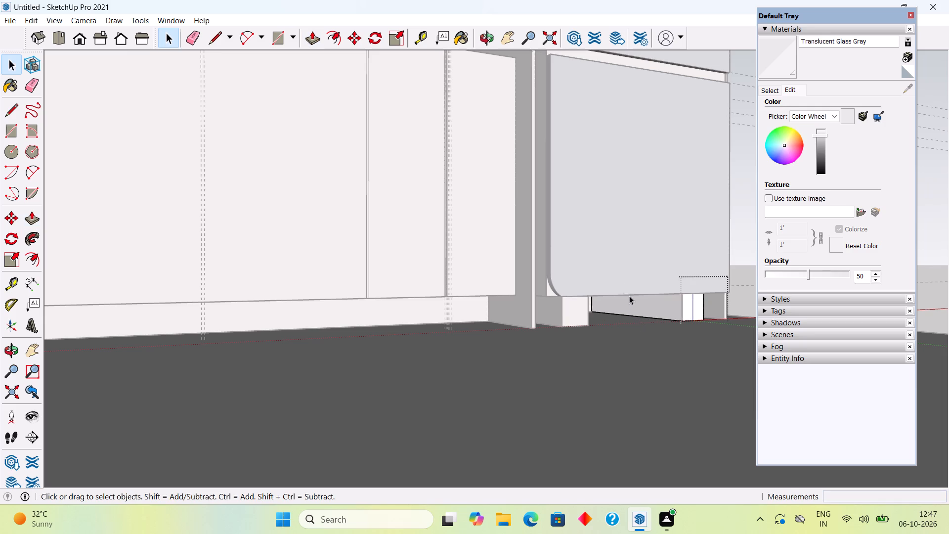
{"action": "scroll", "coordinate": [623, 284], "scroll_direction": "down", "scroll_amount": 12}
{"action": "left_click", "coordinate": [9, 401]}
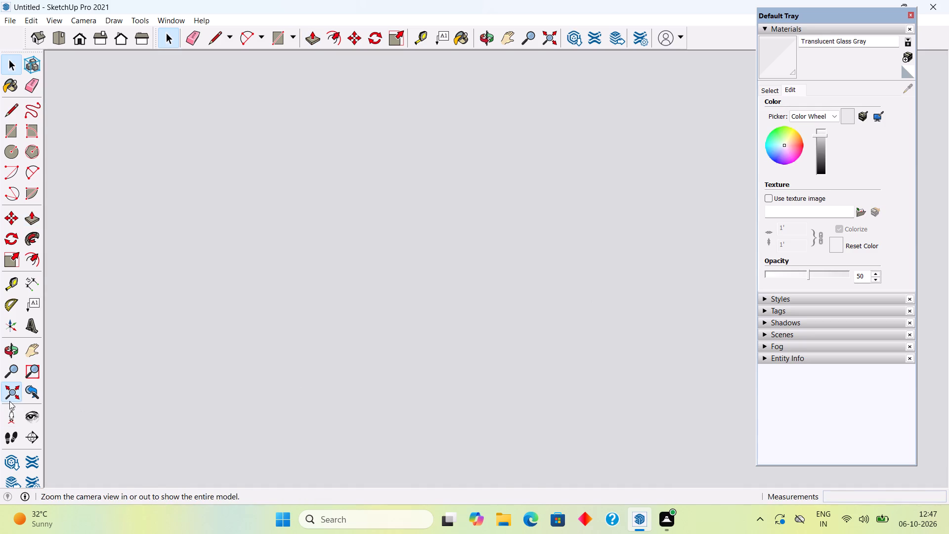
{"action": "middle_click_drag", "start_coordinate": [589, 356], "coordinate": [457, 399]}
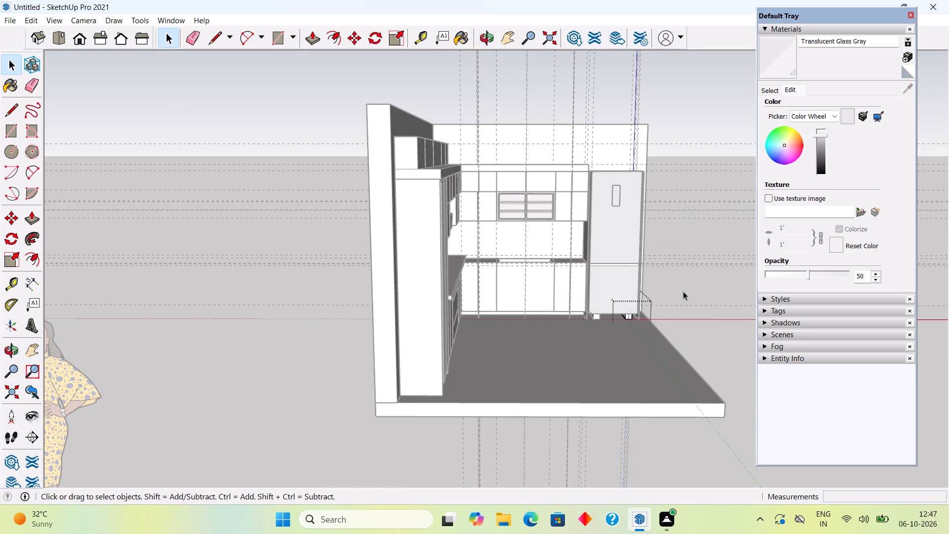
{"action": "left_click", "coordinate": [680, 277]}
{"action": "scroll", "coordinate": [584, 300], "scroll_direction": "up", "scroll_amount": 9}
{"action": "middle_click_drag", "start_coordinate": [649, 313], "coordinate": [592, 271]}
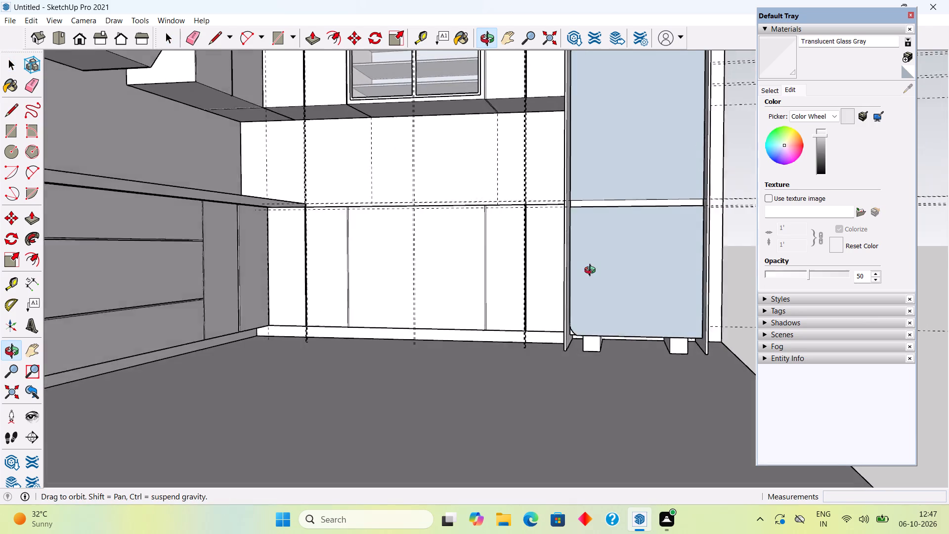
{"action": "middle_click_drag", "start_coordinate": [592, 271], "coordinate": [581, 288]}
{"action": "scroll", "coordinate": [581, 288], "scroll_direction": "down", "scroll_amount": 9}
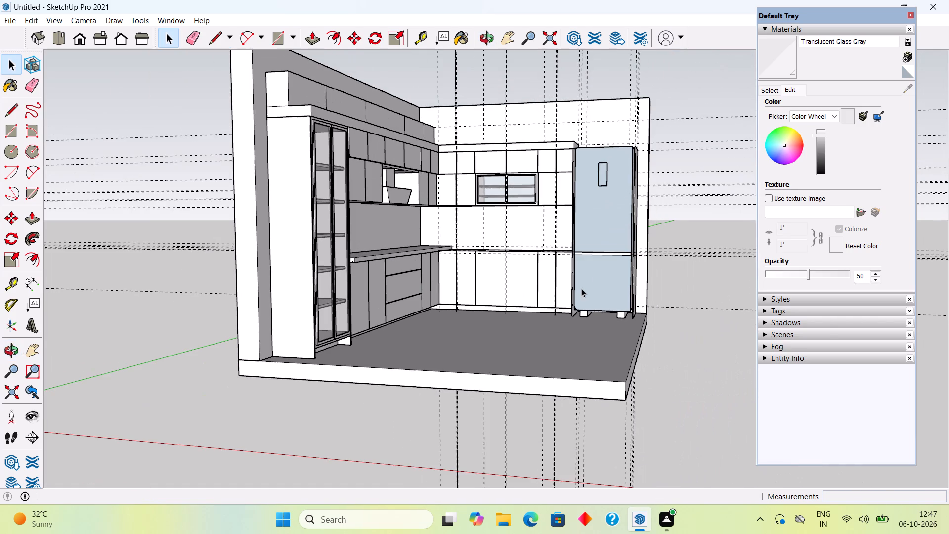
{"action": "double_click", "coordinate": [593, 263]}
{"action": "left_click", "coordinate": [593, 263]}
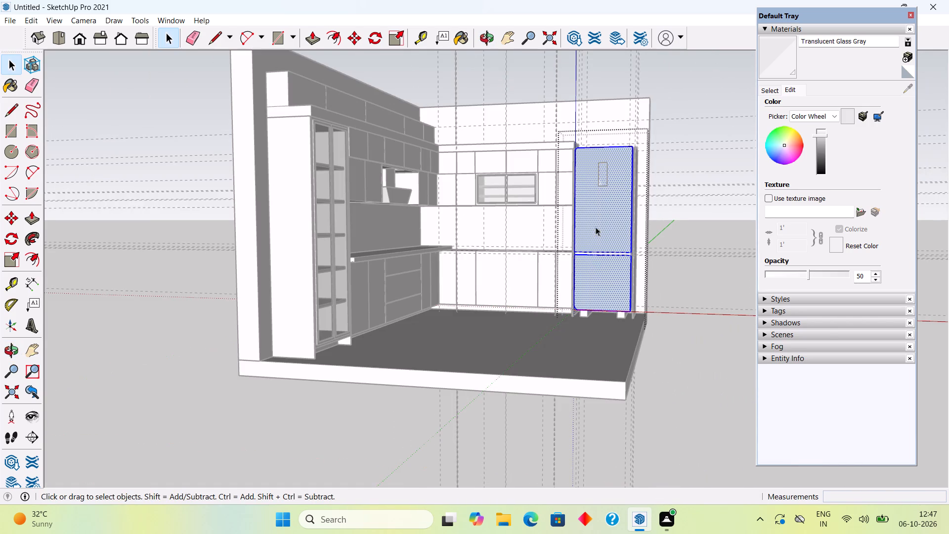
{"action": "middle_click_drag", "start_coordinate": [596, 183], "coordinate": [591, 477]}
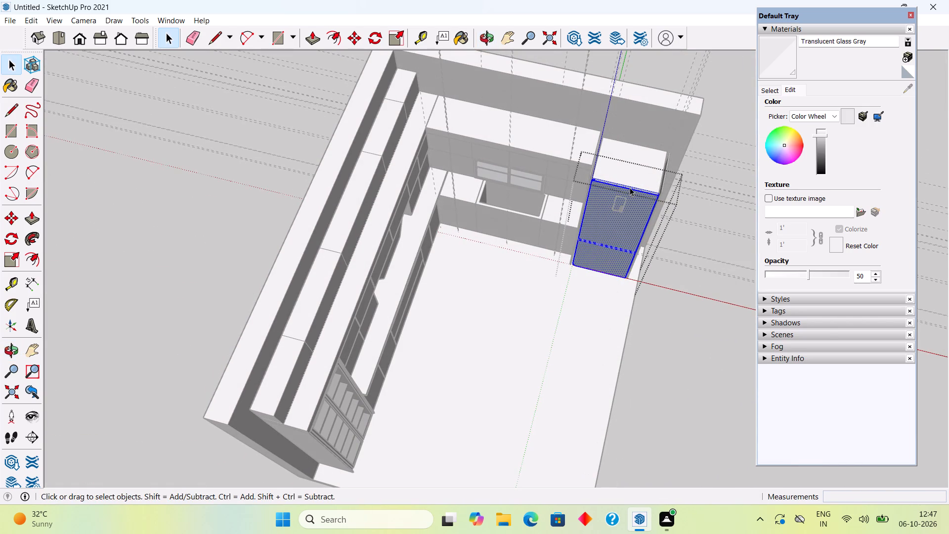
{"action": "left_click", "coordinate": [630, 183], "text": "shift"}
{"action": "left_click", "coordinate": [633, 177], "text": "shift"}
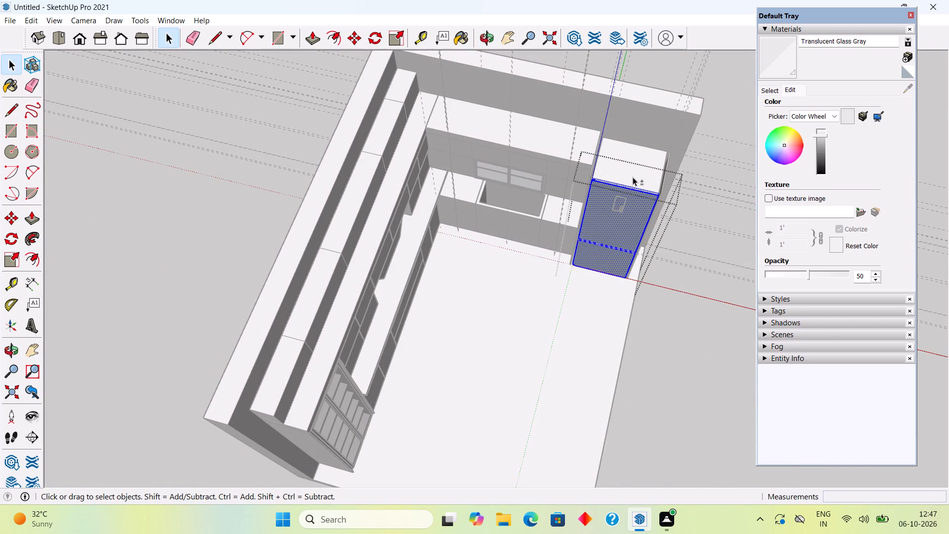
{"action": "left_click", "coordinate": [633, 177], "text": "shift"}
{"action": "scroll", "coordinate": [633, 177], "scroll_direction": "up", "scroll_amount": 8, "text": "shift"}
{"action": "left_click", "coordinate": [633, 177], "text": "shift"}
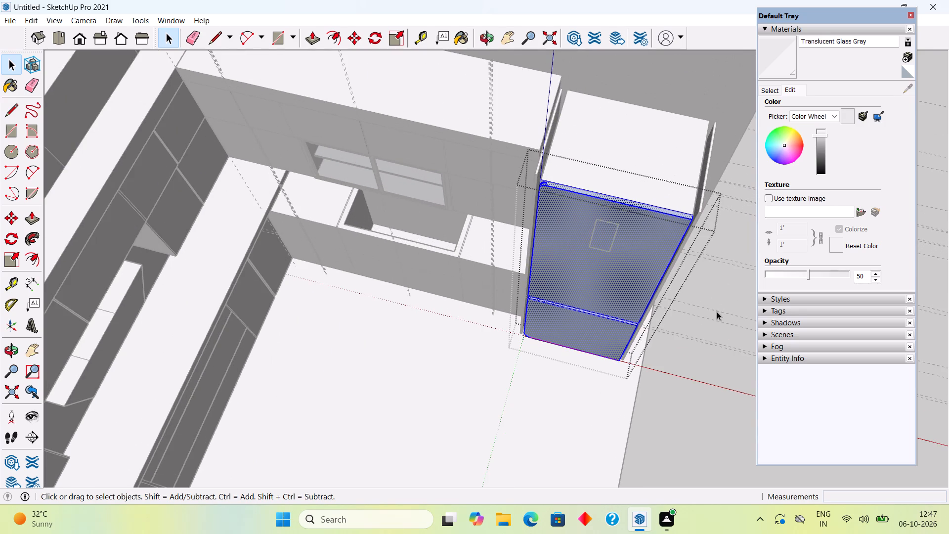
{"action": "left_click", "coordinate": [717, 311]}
Group the tall unit's front and body together.
{"action": "left_click", "coordinate": [633, 282]}
{"action": "left_click", "coordinate": [635, 176], "text": "shift"}
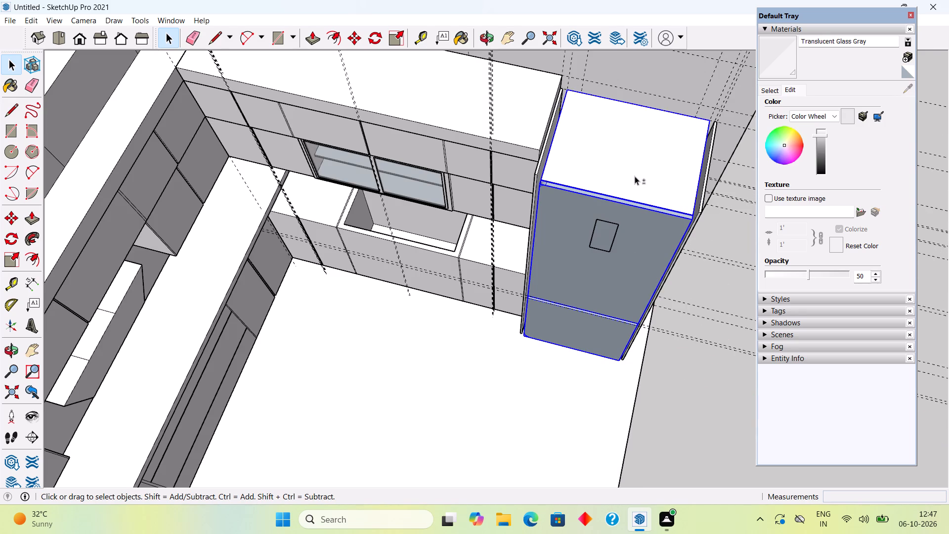
{"action": "right_click", "coordinate": [636, 177]}
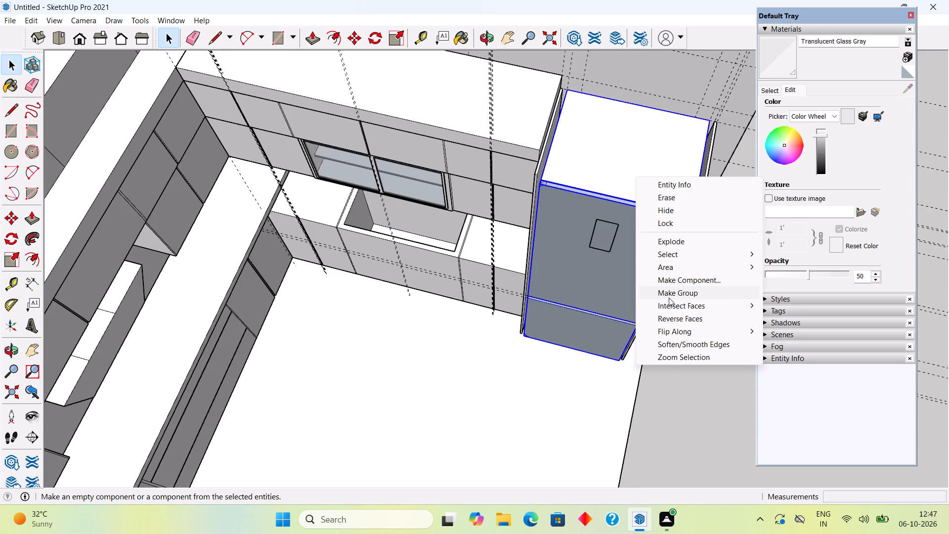
{"action": "left_click", "coordinate": [669, 298]}
{"action": "left_click", "coordinate": [714, 400]}
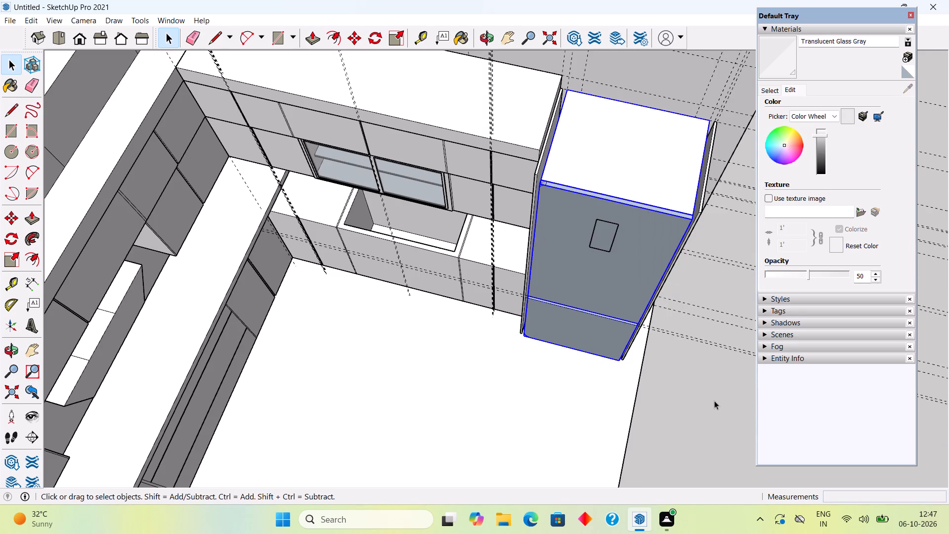
Open the tall unit's group and its body, and push the top face down about 1' 1/8" to the cabinets' upper row joint.
{"action": "middle_click_drag", "start_coordinate": [633, 260], "coordinate": [641, 94]}
{"action": "scroll", "coordinate": [641, 94], "scroll_direction": "down", "scroll_amount": 3}
{"action": "scroll", "coordinate": [627, 290], "scroll_direction": "down", "scroll_amount": 4}
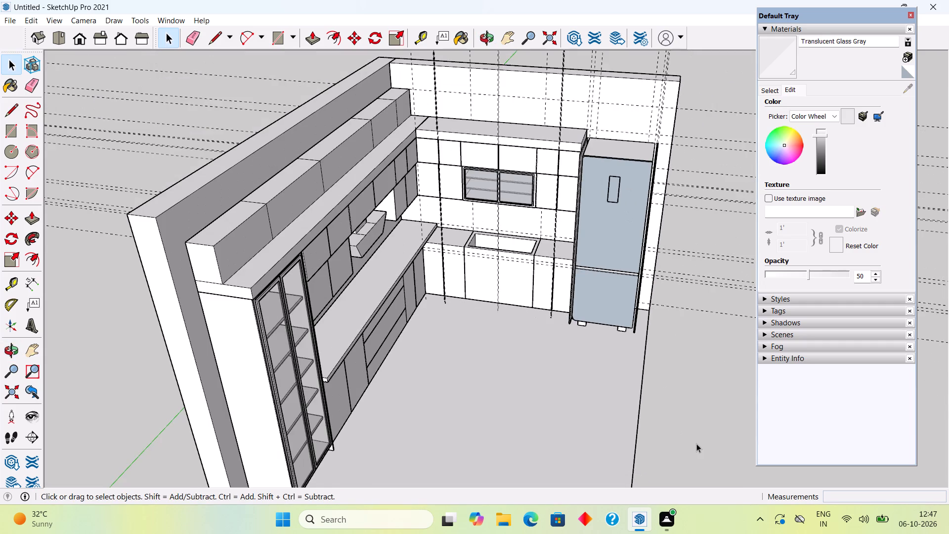
{"action": "middle_click_drag", "start_coordinate": [694, 423], "coordinate": [684, 297]}
{"action": "scroll", "coordinate": [597, 199], "scroll_direction": "up", "scroll_amount": 3}
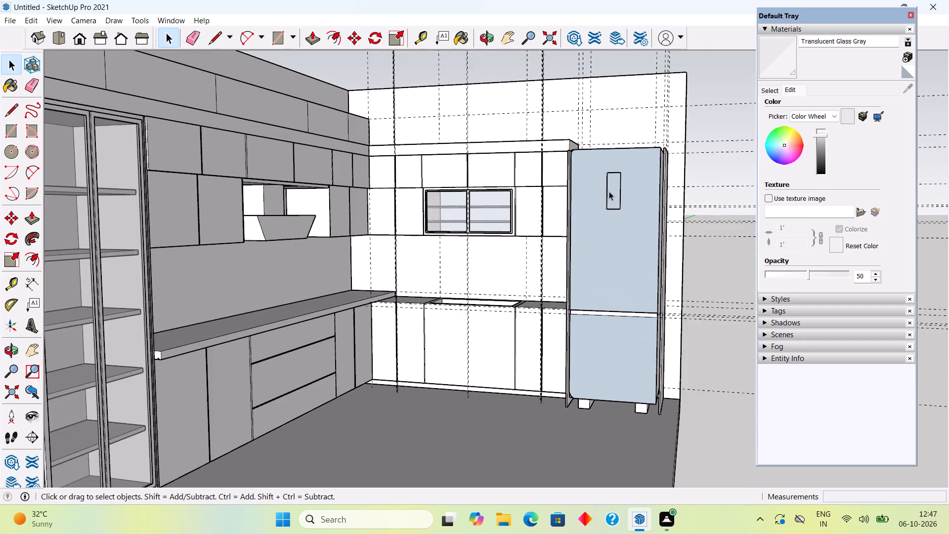
{"action": "scroll", "coordinate": [612, 187], "scroll_direction": "up", "scroll_amount": 6}
{"action": "scroll", "coordinate": [619, 172], "scroll_direction": "down", "scroll_amount": 2}
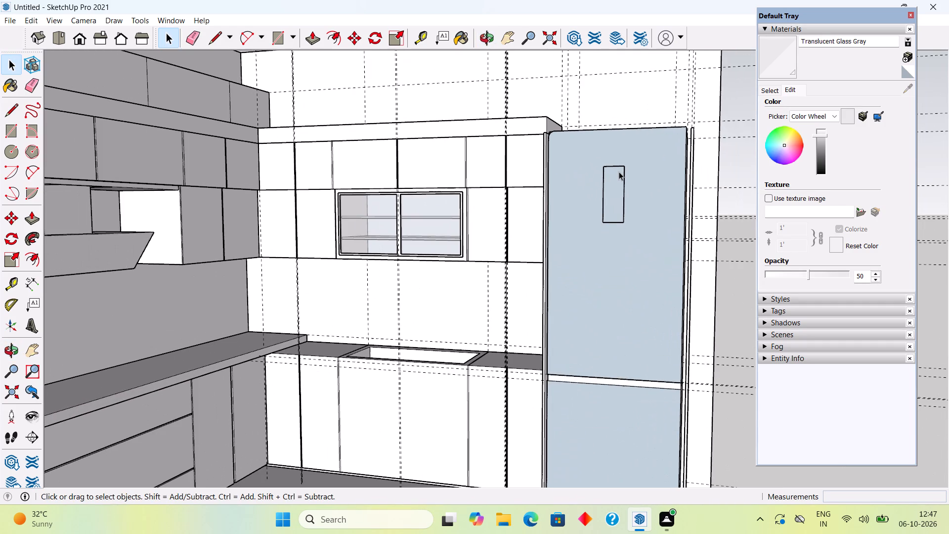
{"action": "middle_click_drag", "start_coordinate": [623, 169], "coordinate": [689, 175]}
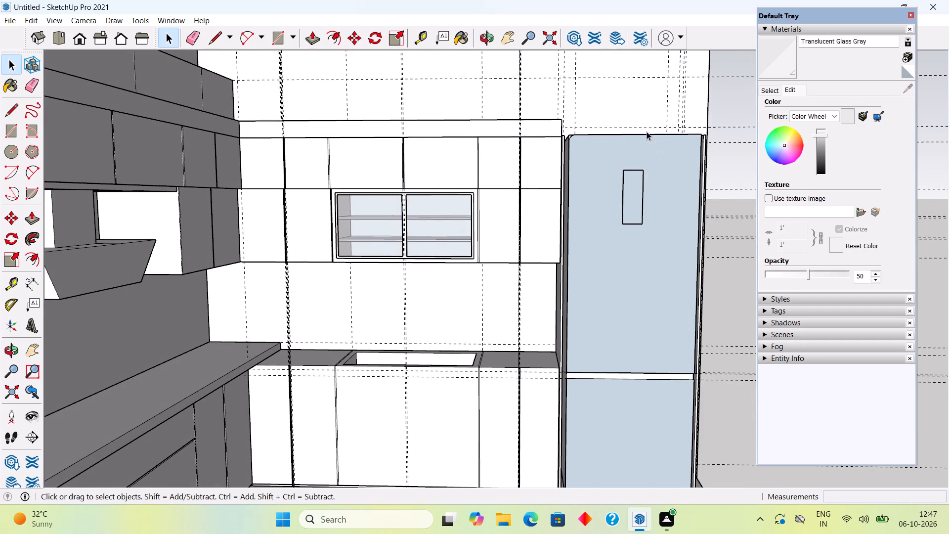
{"action": "middle_click_drag", "start_coordinate": [645, 132], "coordinate": [646, 274]}
{"action": "left_click", "coordinate": [619, 173]}
{"action": "double_click", "coordinate": [619, 173]}
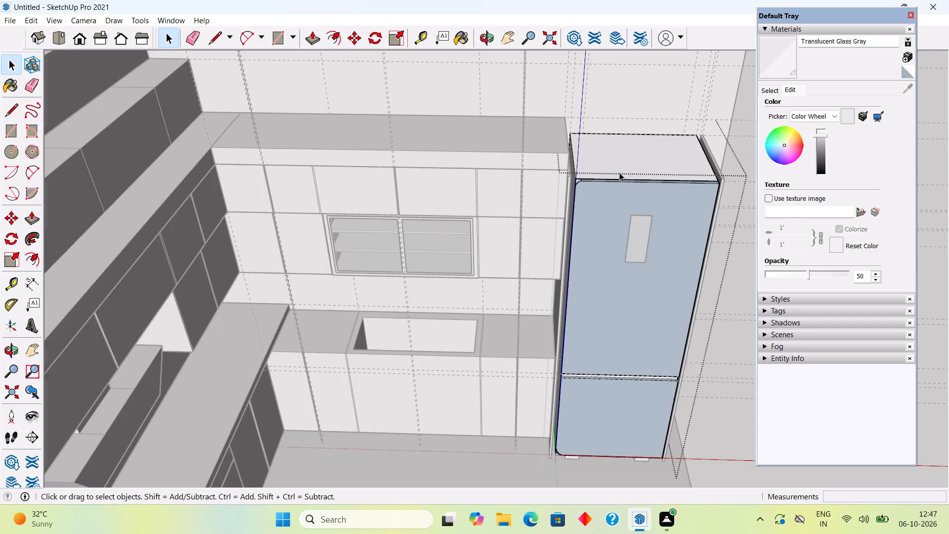
{"action": "left_click", "coordinate": [619, 173]}
{"action": "scroll", "coordinate": [619, 171], "scroll_direction": "up", "scroll_amount": 8}
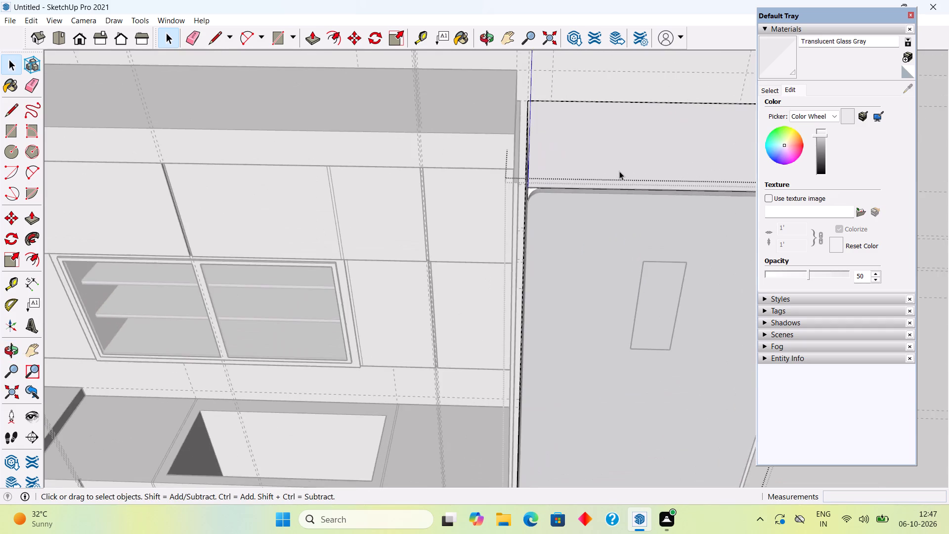
{"action": "double_click", "coordinate": [619, 171]}
{"action": "key", "text": "p"}
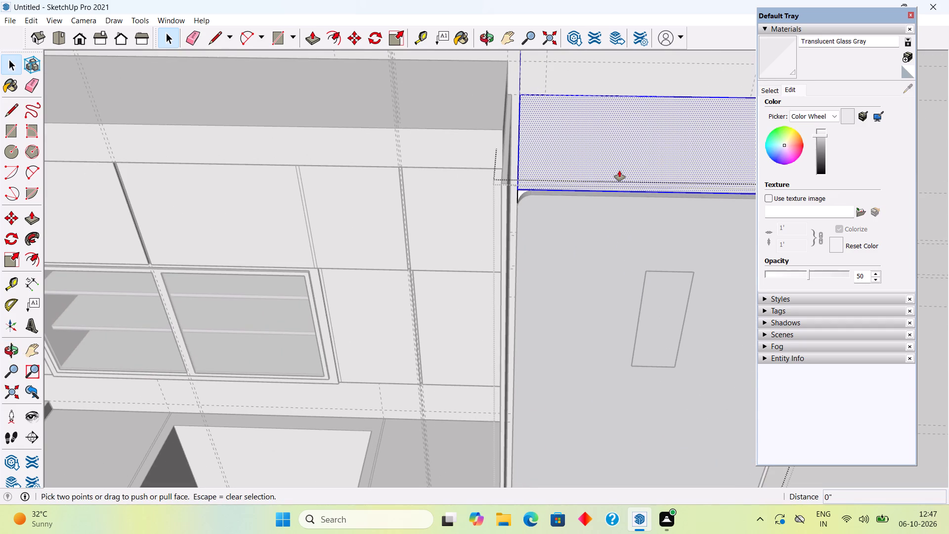
{"action": "left_click", "coordinate": [627, 165]}
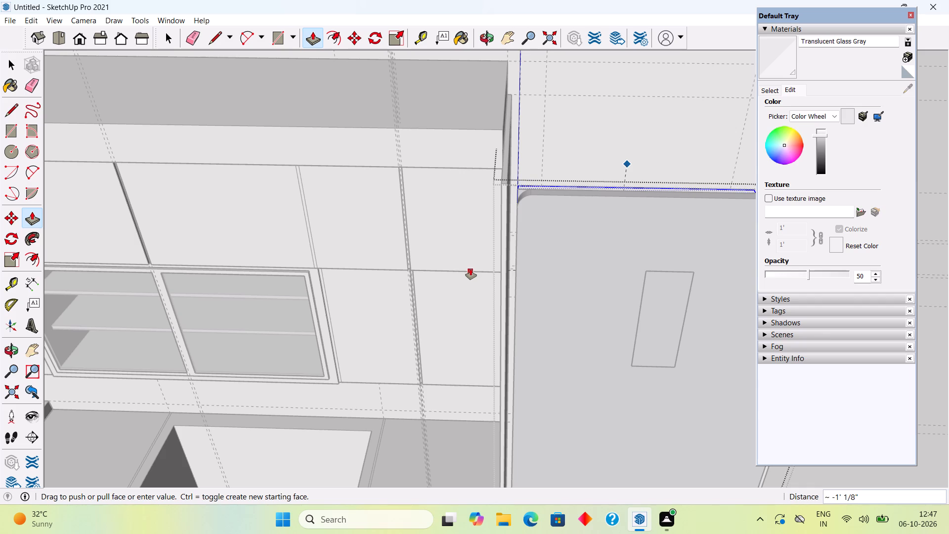
{"action": "left_click", "coordinate": [456, 272]}
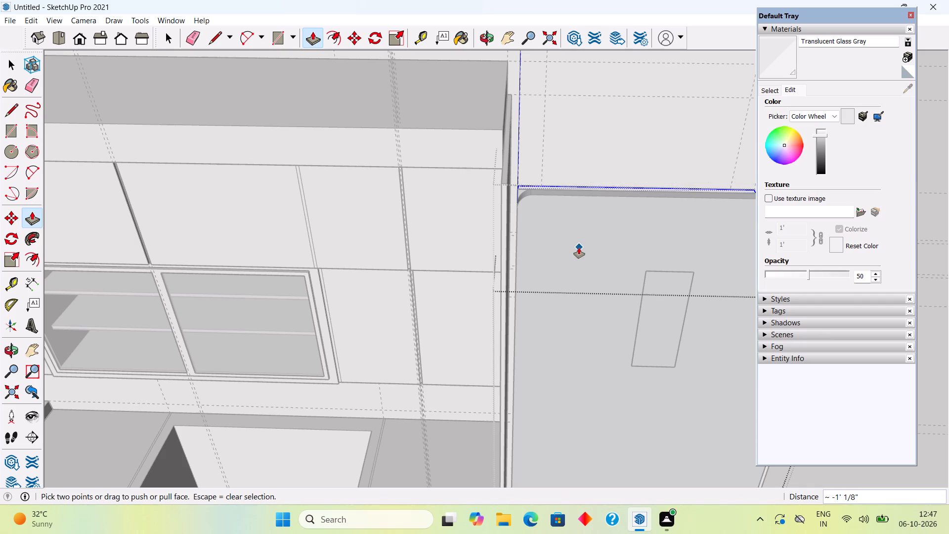
{"action": "key", "text": "space"}
Open the tall unit's front and push its top edge face down about 1' 1/8" to the same cabinet joint.
{"action": "middle_click_drag", "start_coordinate": [612, 194], "coordinate": [604, 279]}
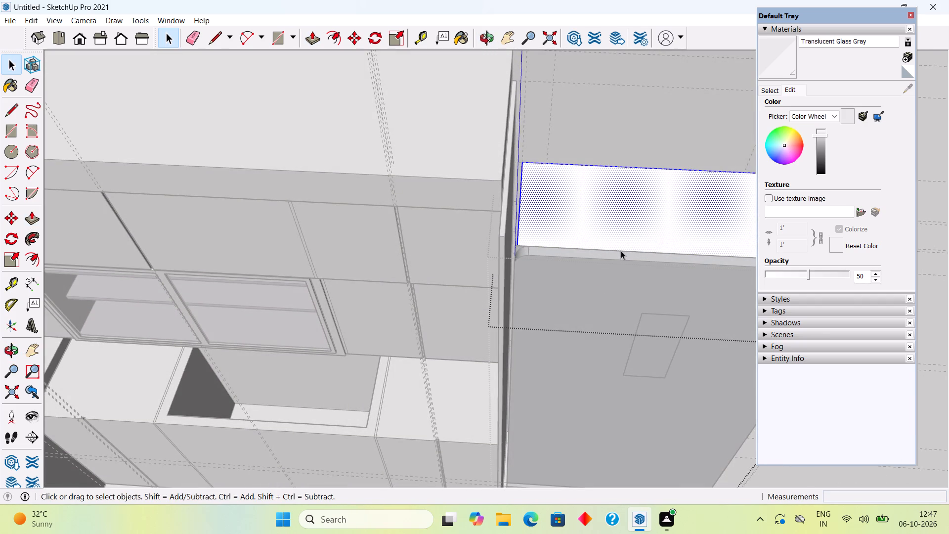
{"action": "triple_click", "coordinate": [623, 255]}
{"action": "key", "text": "p"}
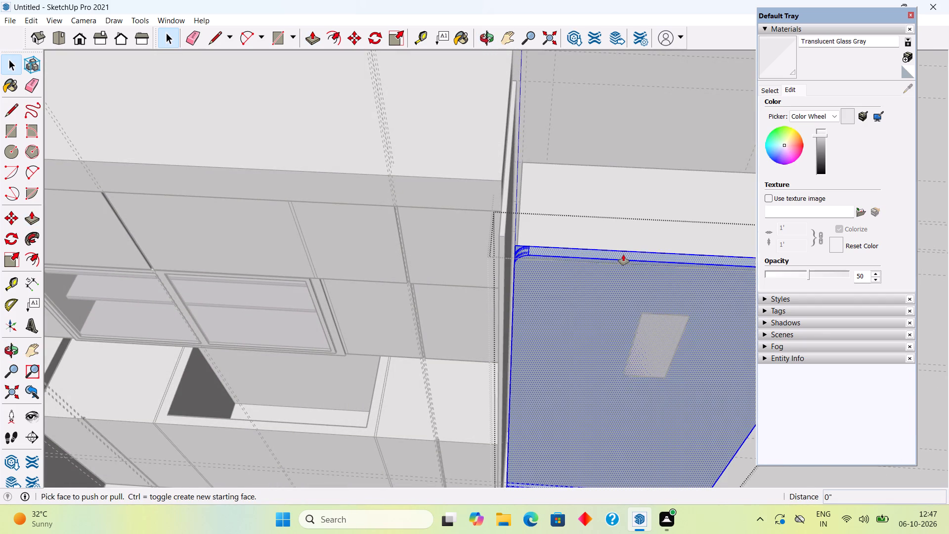
{"action": "left_click", "coordinate": [629, 255]}
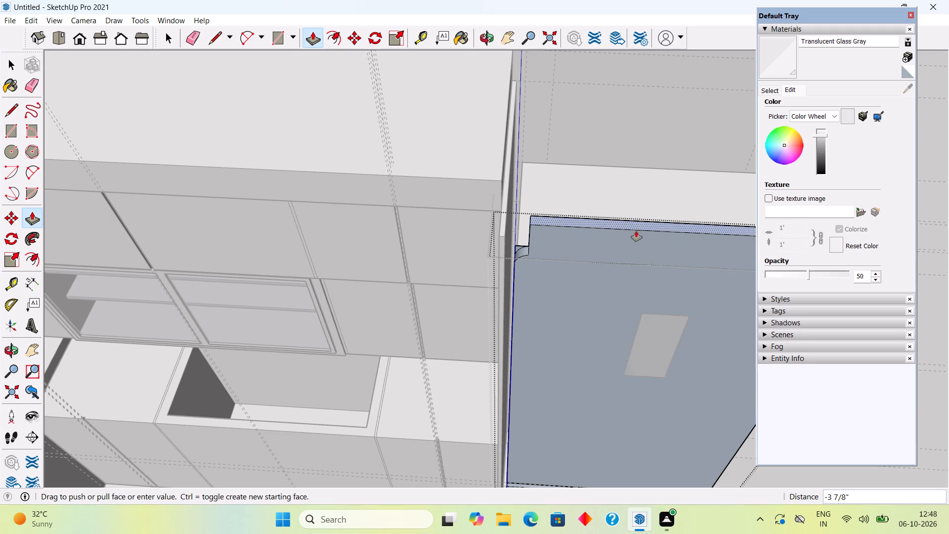
{"action": "left_click", "coordinate": [458, 286]}
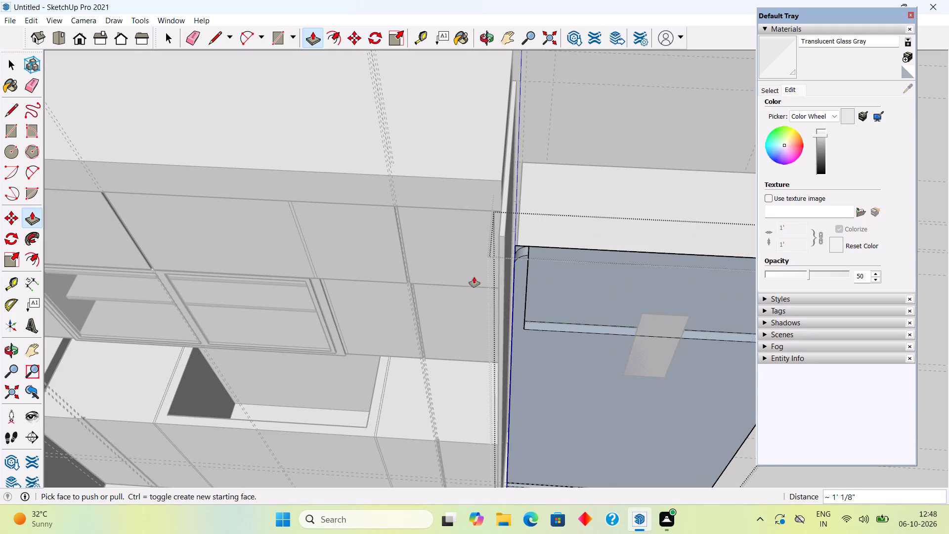
{"action": "middle_click_drag", "start_coordinate": [597, 255], "coordinate": [464, 275]}
{"action": "left_click", "coordinate": [542, 293]}
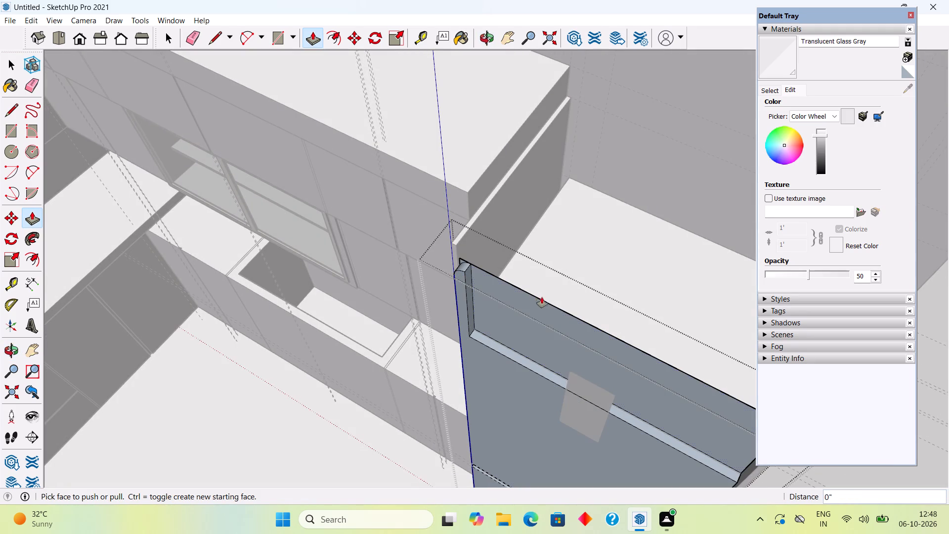
{"action": "key", "text": "space"}
Thicken the thin strip left at the back of the front's recess by 0.1" from its inner face.
{"action": "middle_click_drag", "start_coordinate": [576, 296], "coordinate": [420, 292]}
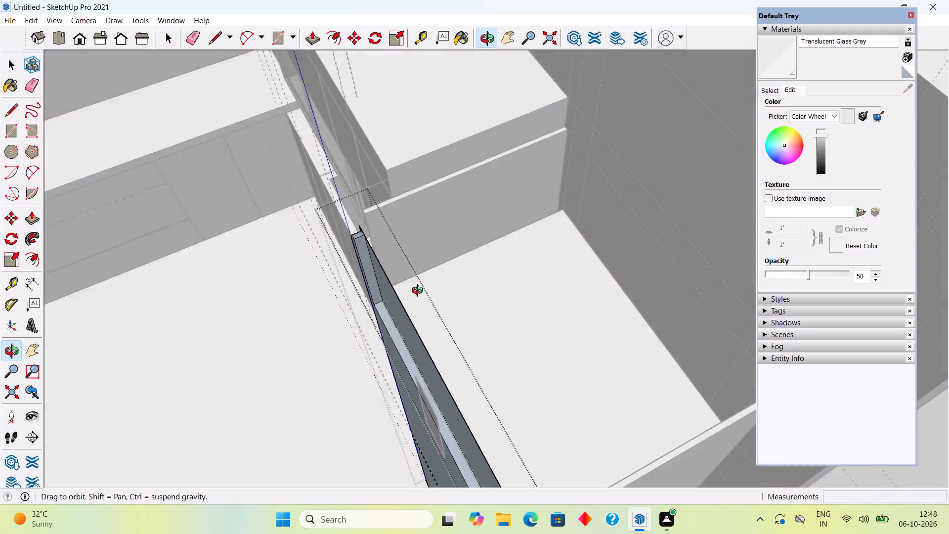
{"action": "middle_click_drag", "start_coordinate": [420, 292], "coordinate": [423, 240]}
{"action": "scroll", "coordinate": [431, 265], "scroll_direction": "up", "scroll_amount": 11}
{"action": "middle_click_drag", "start_coordinate": [441, 260], "coordinate": [428, 273]}
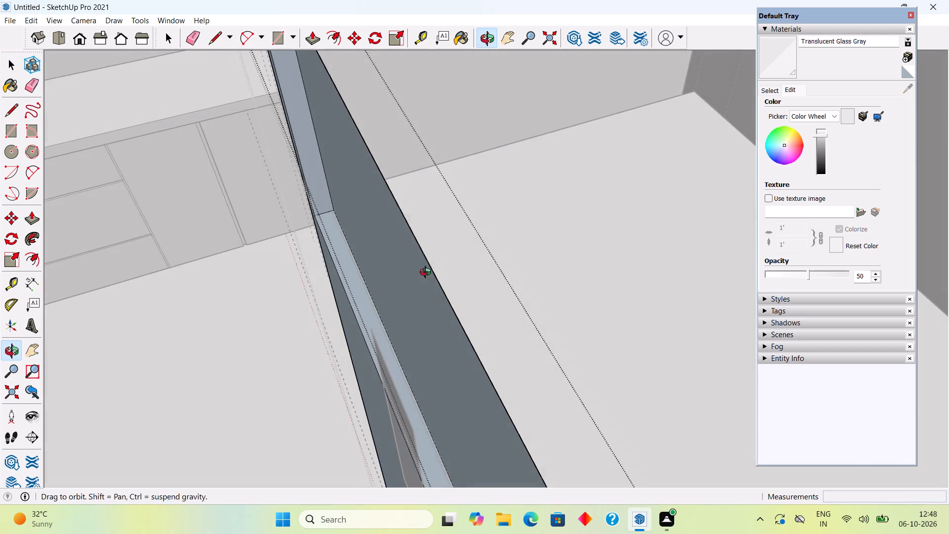
{"action": "middle_click_drag", "start_coordinate": [428, 273], "coordinate": [427, 273]}
{"action": "left_click", "coordinate": [425, 280]}
{"action": "key", "text": "p"}
{"action": "left_click", "coordinate": [425, 280]}
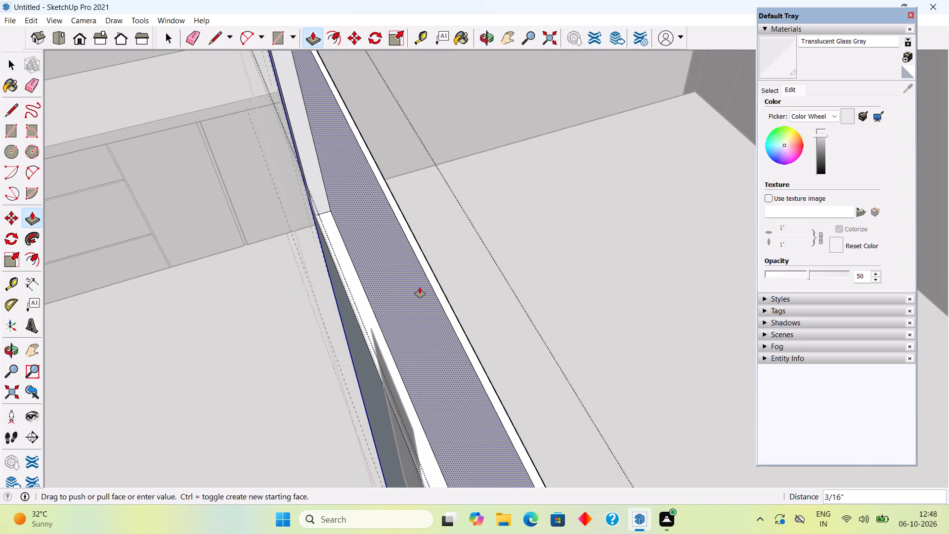
{"action": "type", "text": ".1\""}
{"action": "key", "text": "Return"}
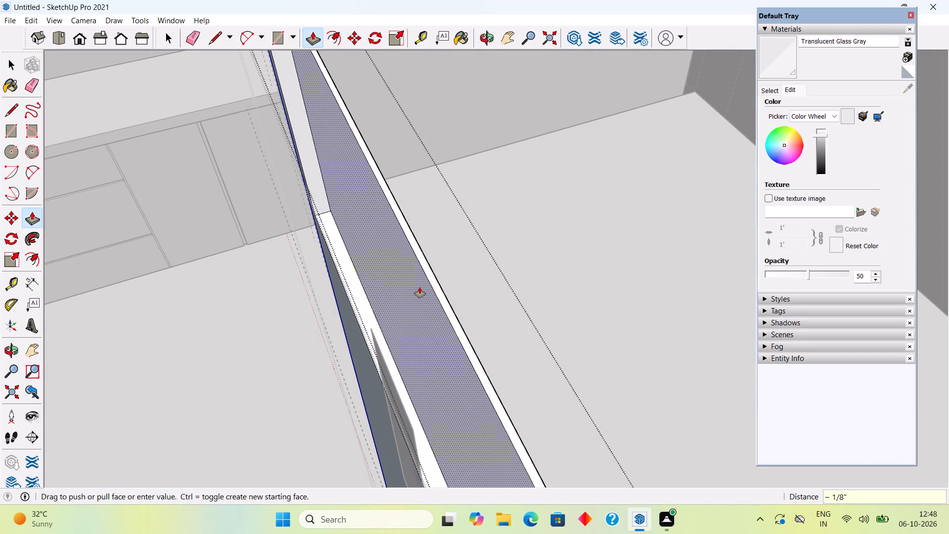
{"action": "key", "text": "space"}
Push the top of the leftover back strip down about 1' 1/8" to the recess level.
{"action": "scroll", "coordinate": [420, 287], "scroll_direction": "up", "scroll_amount": 6}
{"action": "scroll", "coordinate": [462, 268], "scroll_direction": "up", "scroll_amount": 1}
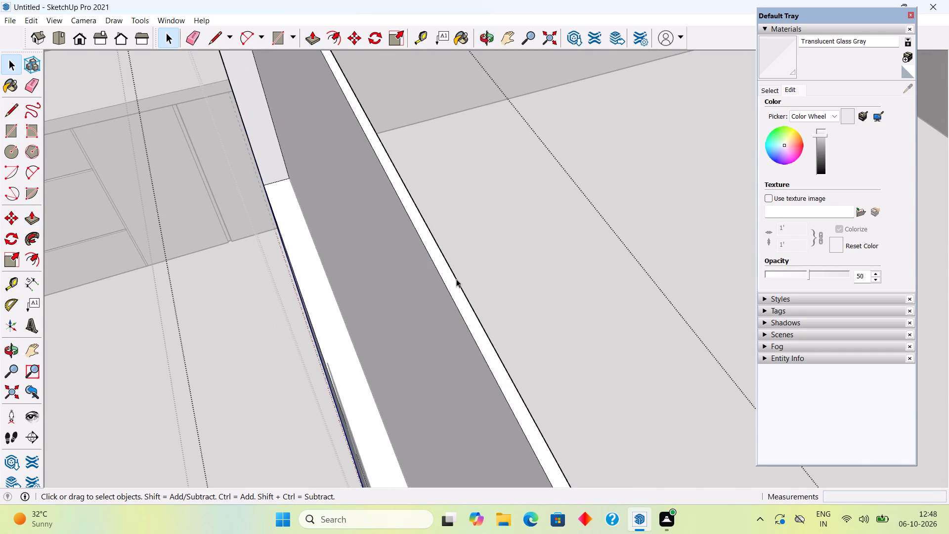
{"action": "key", "text": "p"}
{"action": "left_click", "coordinate": [451, 280]}
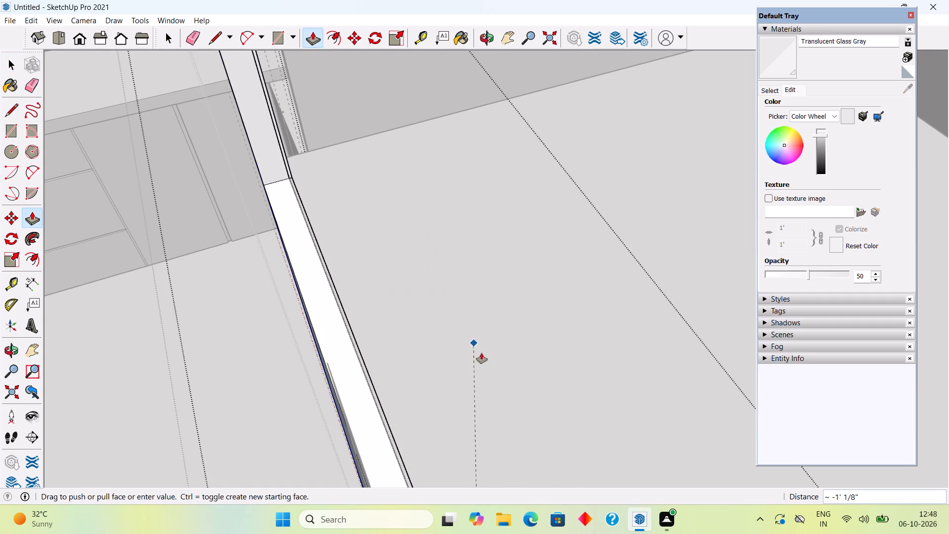
{"action": "left_click", "coordinate": [511, 382]}
{"action": "key", "text": "space"}
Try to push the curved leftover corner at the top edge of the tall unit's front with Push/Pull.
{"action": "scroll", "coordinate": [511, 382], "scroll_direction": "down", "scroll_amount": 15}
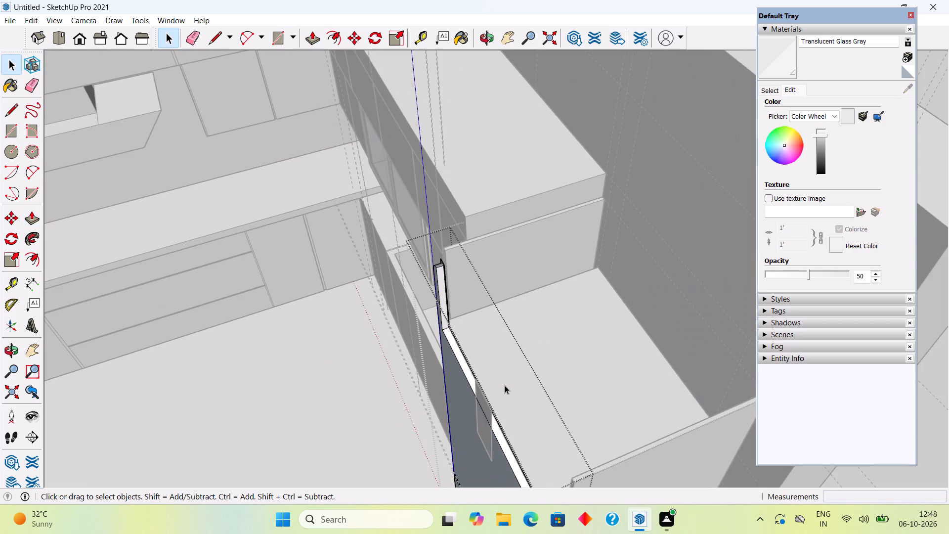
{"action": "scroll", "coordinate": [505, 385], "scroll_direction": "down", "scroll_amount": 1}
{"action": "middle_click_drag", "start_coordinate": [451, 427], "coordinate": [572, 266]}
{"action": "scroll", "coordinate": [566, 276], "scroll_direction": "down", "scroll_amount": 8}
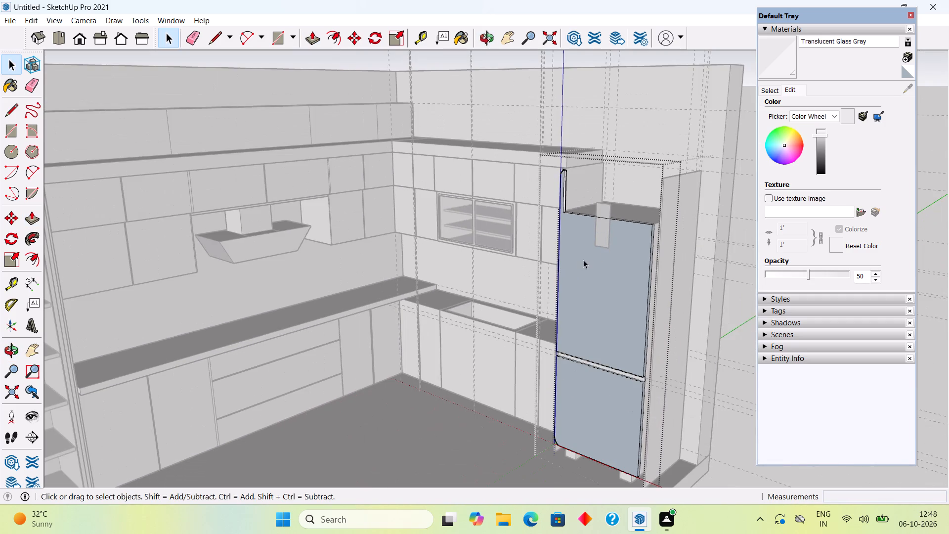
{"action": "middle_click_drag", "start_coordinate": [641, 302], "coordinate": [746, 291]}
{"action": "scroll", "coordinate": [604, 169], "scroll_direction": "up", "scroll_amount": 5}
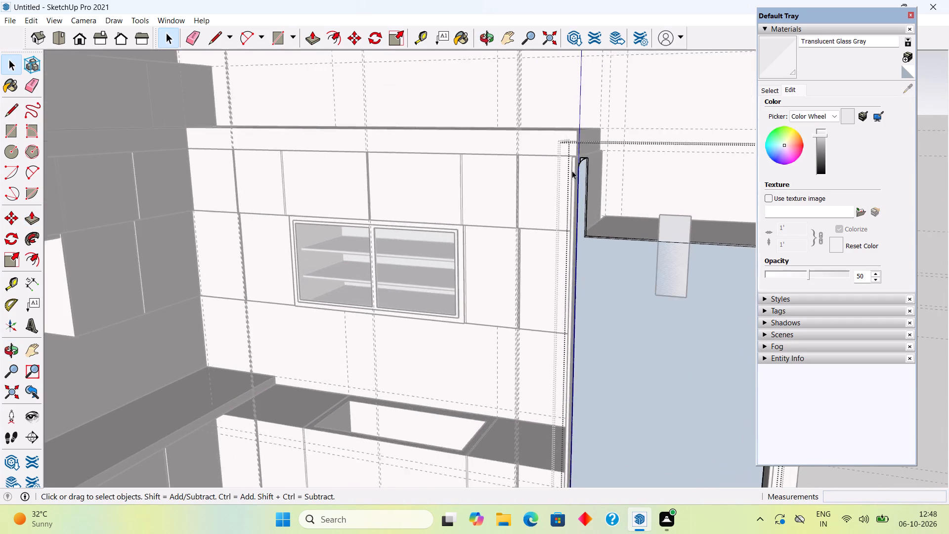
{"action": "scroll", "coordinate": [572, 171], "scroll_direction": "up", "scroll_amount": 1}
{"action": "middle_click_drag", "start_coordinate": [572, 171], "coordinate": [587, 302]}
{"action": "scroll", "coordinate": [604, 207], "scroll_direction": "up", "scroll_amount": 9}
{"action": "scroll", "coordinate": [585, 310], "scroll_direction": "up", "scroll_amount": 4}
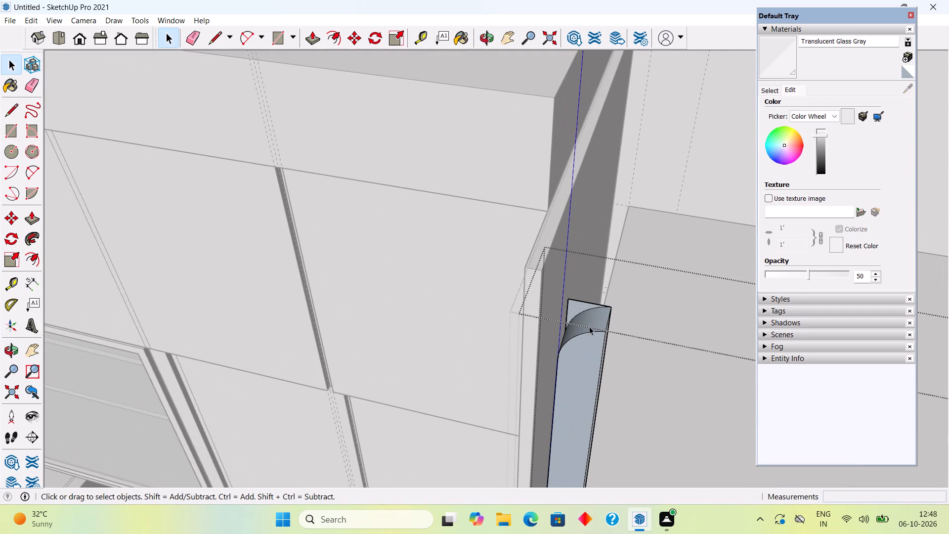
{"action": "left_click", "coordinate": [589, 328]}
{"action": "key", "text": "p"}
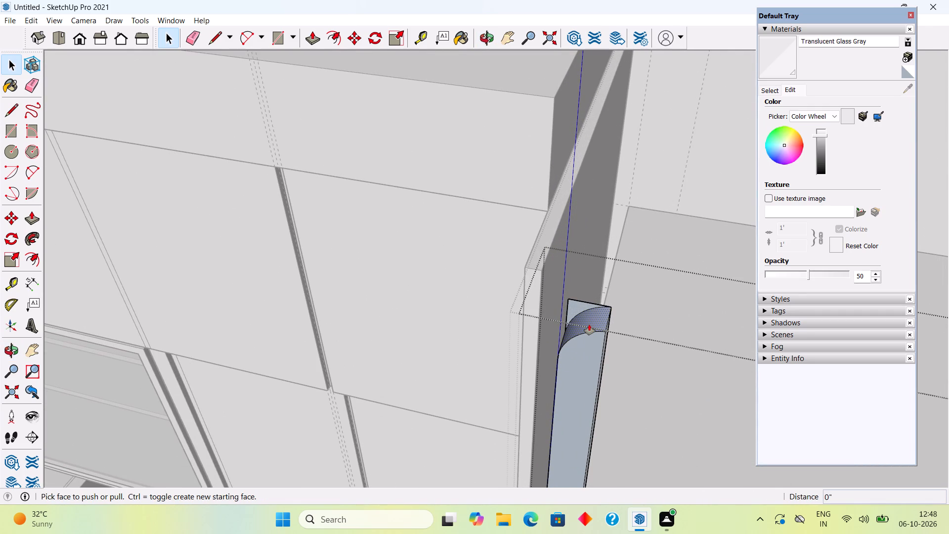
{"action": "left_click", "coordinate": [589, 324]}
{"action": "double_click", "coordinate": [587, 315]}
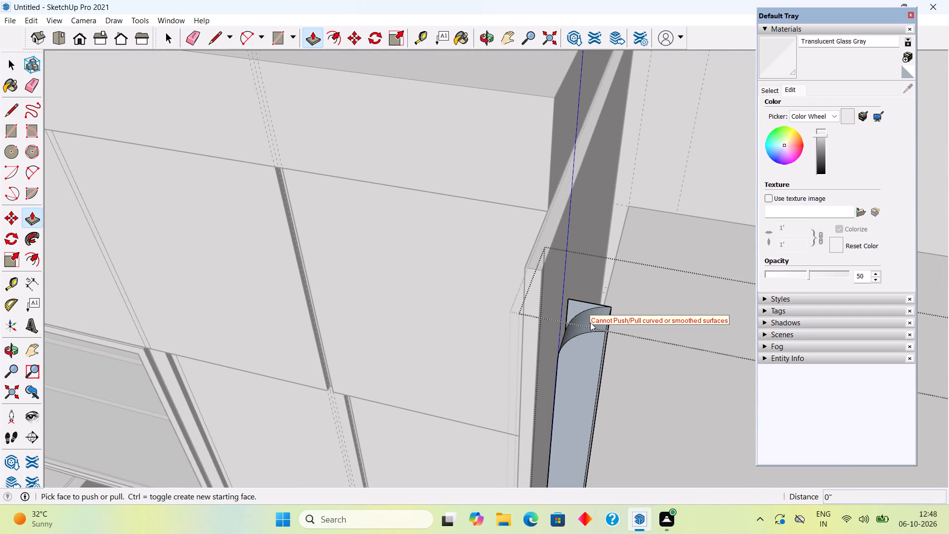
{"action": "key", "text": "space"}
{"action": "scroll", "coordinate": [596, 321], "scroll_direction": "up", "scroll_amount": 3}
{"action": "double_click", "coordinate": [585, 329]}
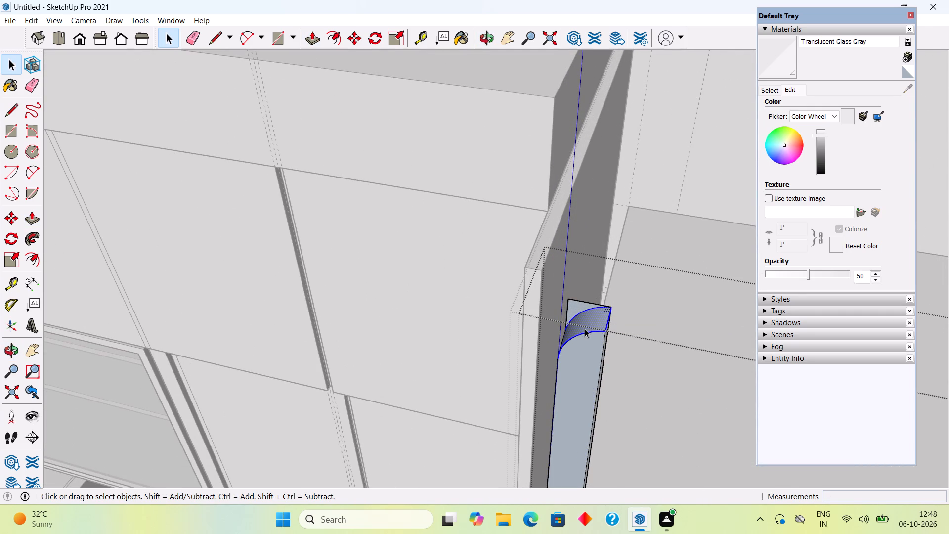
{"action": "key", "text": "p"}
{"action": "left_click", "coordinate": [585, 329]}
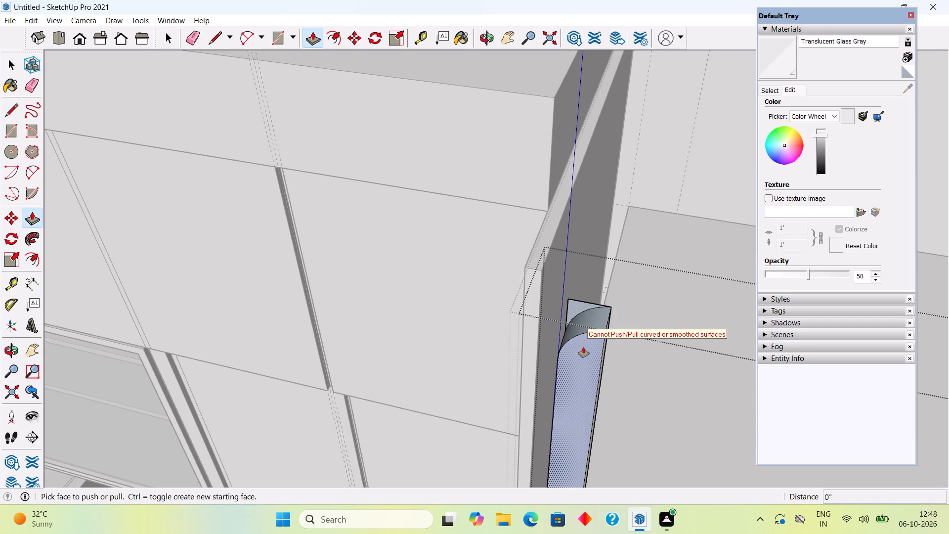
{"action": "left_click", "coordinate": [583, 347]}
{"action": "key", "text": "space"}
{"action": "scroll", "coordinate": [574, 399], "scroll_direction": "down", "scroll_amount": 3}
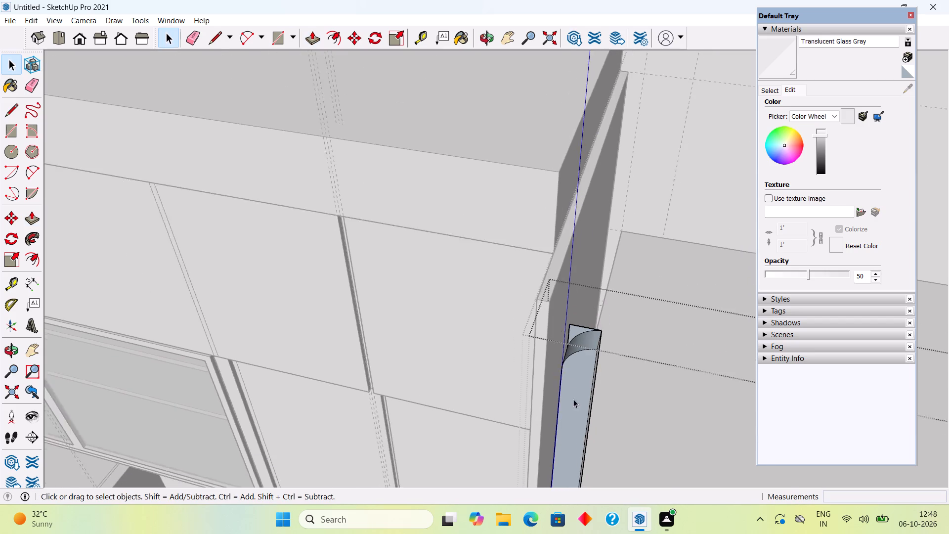
Undo the push/pull edits that lowered the tops of the tall unit's body, front and back strip.
{"action": "scroll", "coordinate": [573, 399], "scroll_direction": "down", "scroll_amount": 16}
{"action": "scroll", "coordinate": [608, 422], "scroll_direction": "down", "scroll_amount": 3}
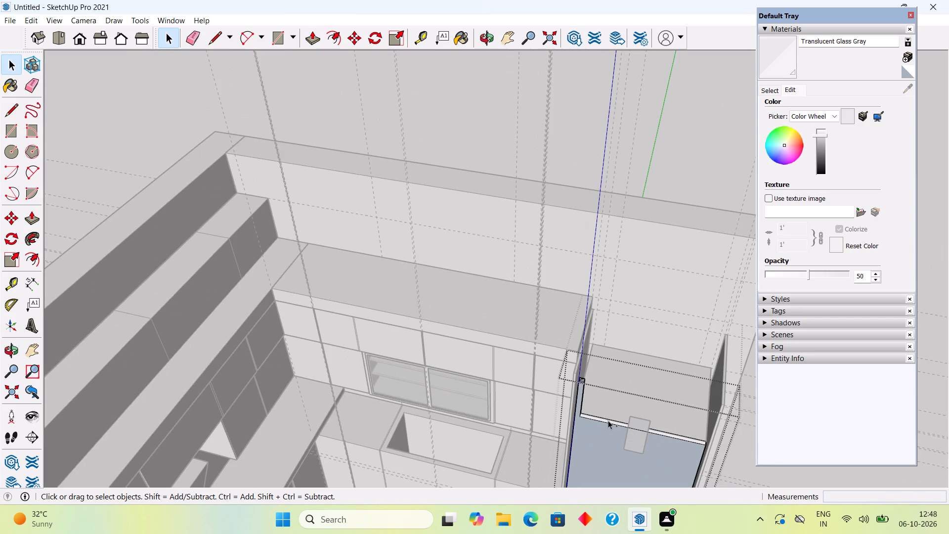
{"action": "key", "text": "ctrl+z"}
{"action": "key", "text": "ctrl+z"}
{"action": "key", "text": "ctrl+z"}
{"action": "key", "text": "ctrl+z"}
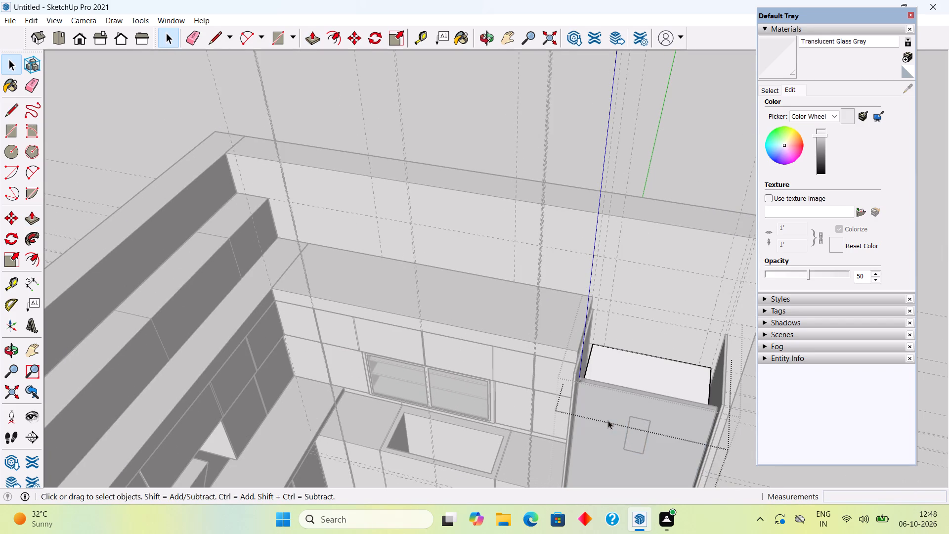
{"action": "key", "text": "ctrl+z"}
{"action": "key", "text": "space"}
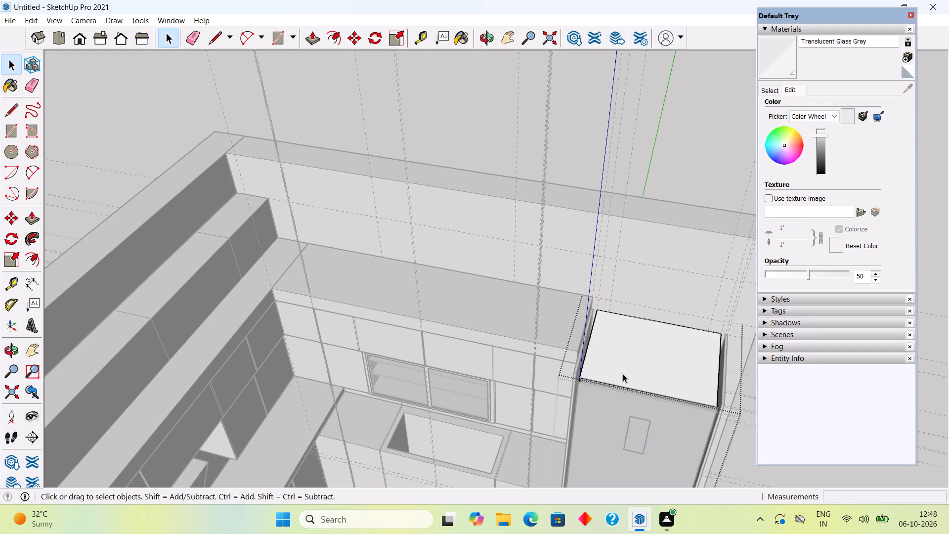
Leave the tall unit's nested body and front groups and return to editing the whole model.
{"action": "left_click", "coordinate": [568, 139]}
{"action": "scroll", "coordinate": [679, 416], "scroll_direction": "down", "scroll_amount": 8}
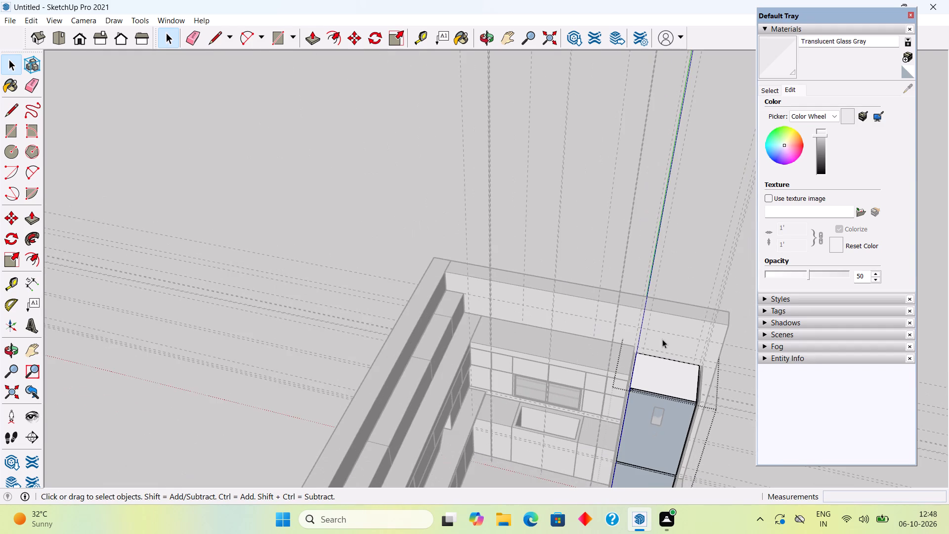
{"action": "middle_click_drag", "start_coordinate": [699, 442], "coordinate": [687, 357]}
{"action": "scroll", "coordinate": [687, 357], "scroll_direction": "down", "scroll_amount": 4}
{"action": "scroll", "coordinate": [686, 475], "scroll_direction": "up", "scroll_amount": 7}
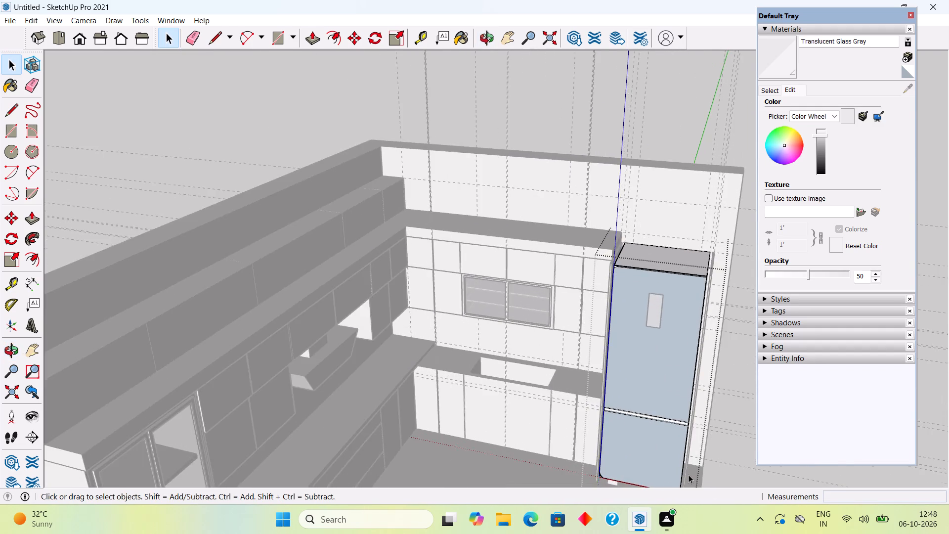
{"action": "scroll", "coordinate": [689, 475], "scroll_direction": "up", "scroll_amount": 1}
{"action": "middle_click_drag", "start_coordinate": [690, 468], "coordinate": [776, 374]}
{"action": "middle_click_drag", "start_coordinate": [596, 223], "coordinate": [637, 355]}
{"action": "scroll", "coordinate": [642, 353], "scroll_direction": "up", "scroll_amount": 1}
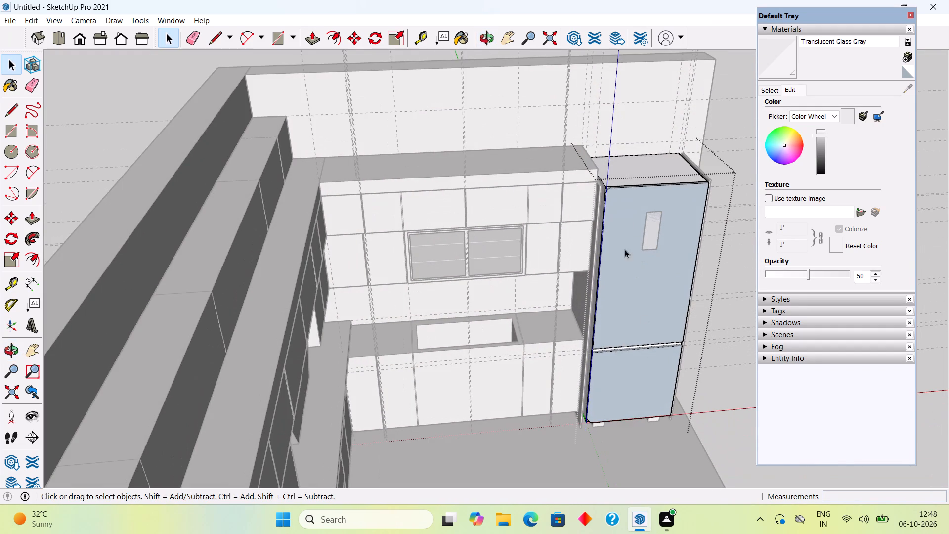
{"action": "left_click", "coordinate": [640, 194]}
{"action": "triple_click", "coordinate": [641, 194]}
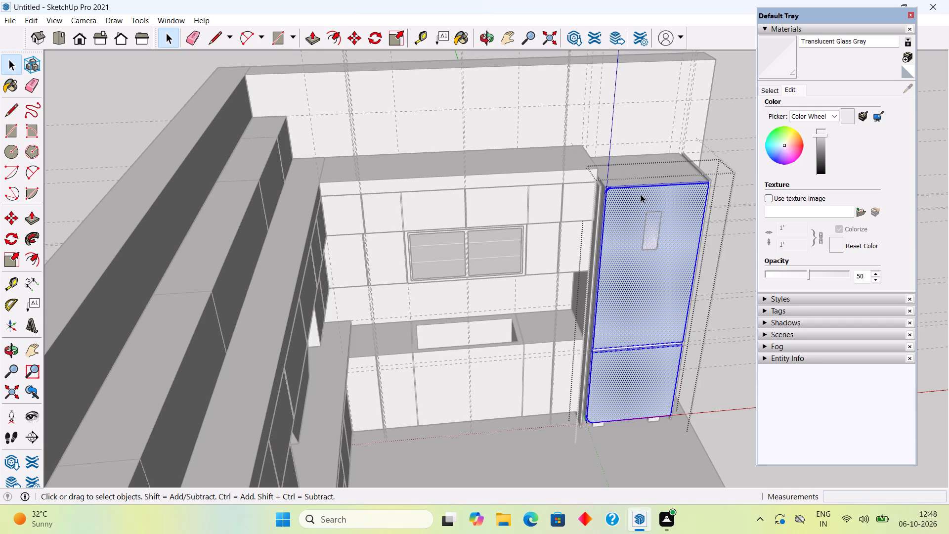
{"action": "left_click", "coordinate": [719, 277]}
{"action": "left_click", "coordinate": [763, 268]}
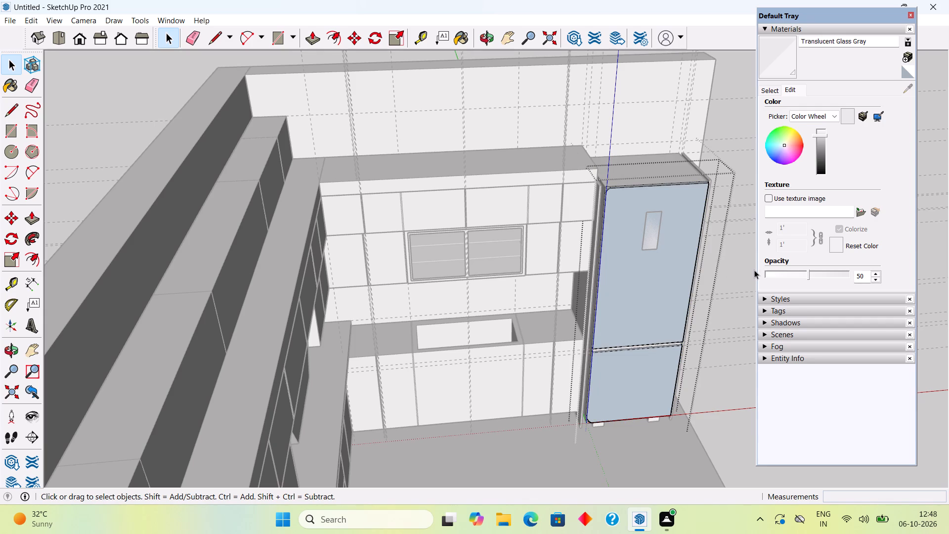
{"action": "left_click", "coordinate": [747, 268]}
{"action": "left_click", "coordinate": [745, 267]}
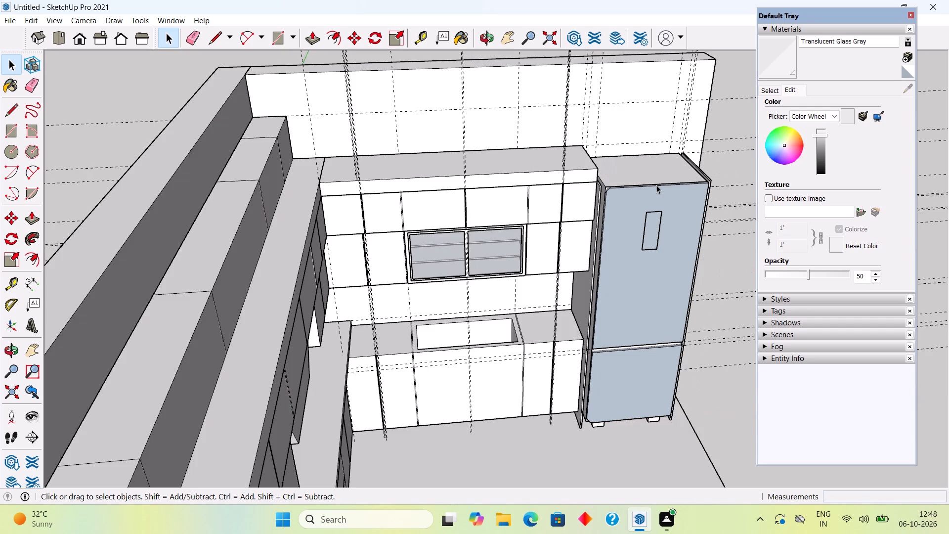
Scale the whole tall unit group vertically to about 0.86 from its top, keeping the base in place.
{"action": "left_click", "coordinate": [656, 185]}
{"action": "key", "text": "s"}
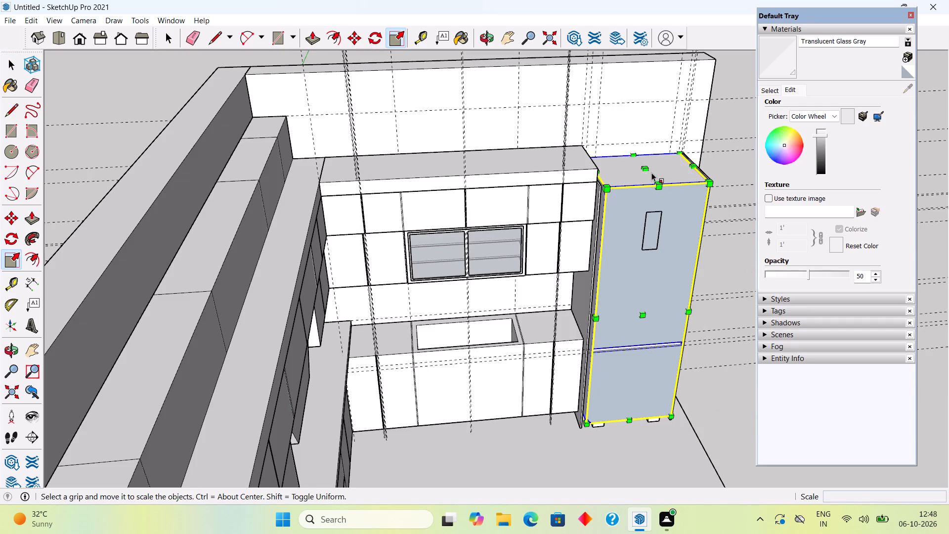
{"action": "scroll", "coordinate": [948, 533], "scroll_direction": "up", "scroll_amount": 1}
{"action": "left_click", "coordinate": [645, 169]}
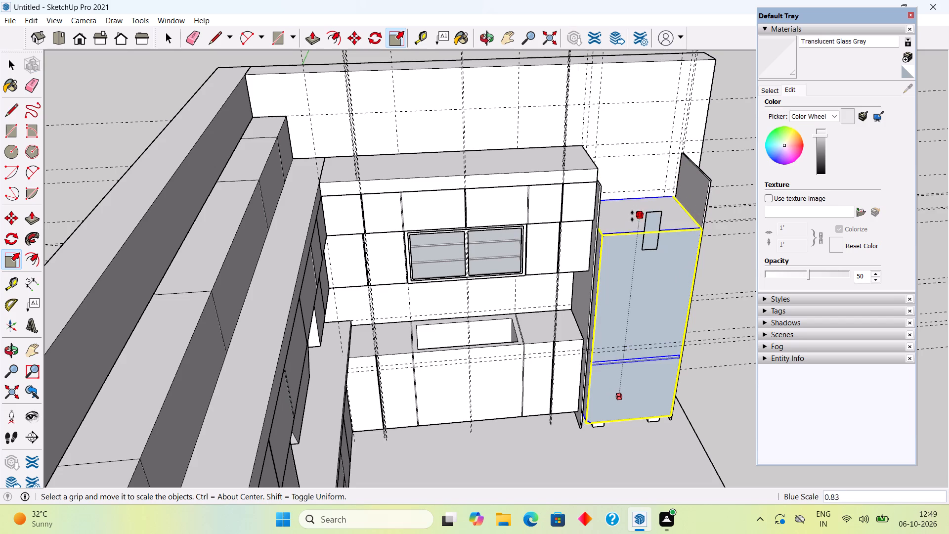
{"action": "left_click", "coordinate": [573, 221]}
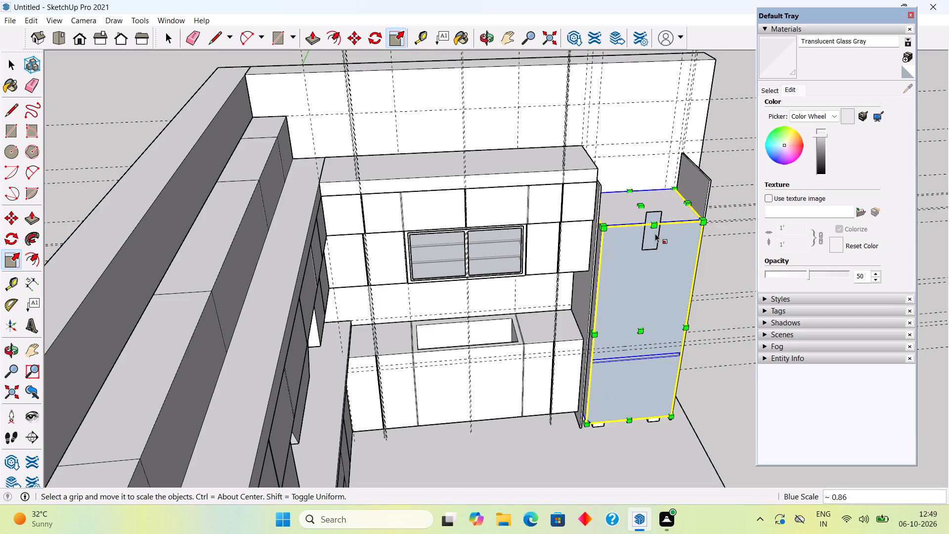
{"action": "key", "text": "space"}
Delete the small upright rectangle on the upper part of the tall unit's front.
{"action": "middle_click_drag", "start_coordinate": [670, 207], "coordinate": [661, 176]}
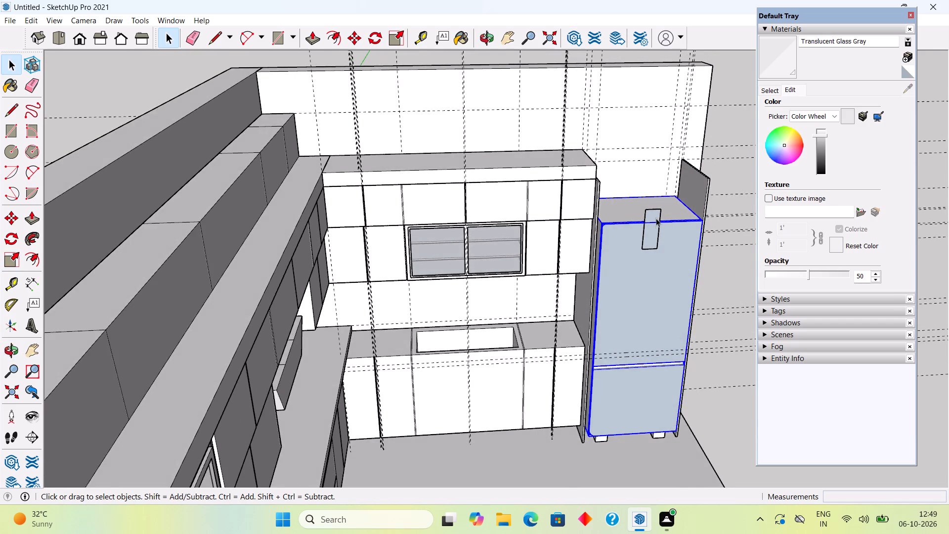
{"action": "scroll", "coordinate": [656, 213], "scroll_direction": "up", "scroll_amount": 3}
{"action": "double_click", "coordinate": [656, 212]}
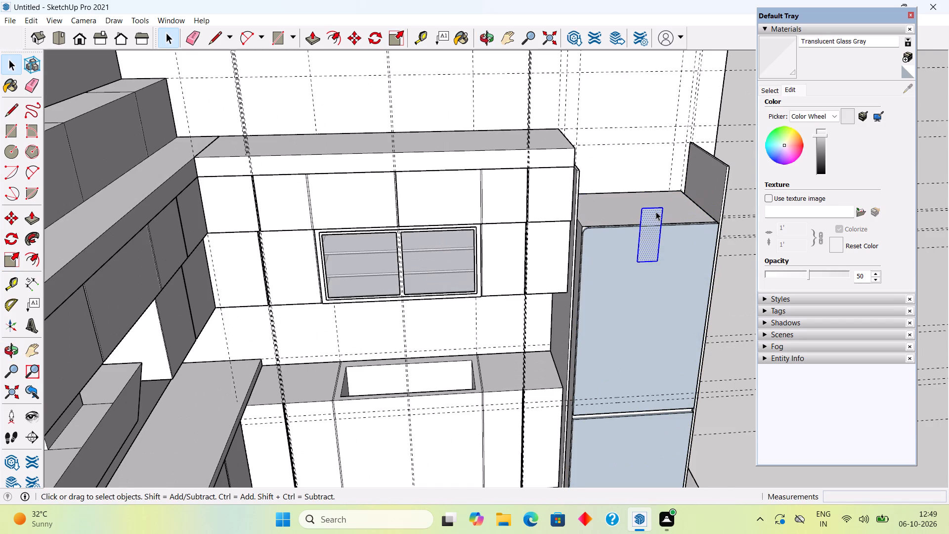
{"action": "key", "text": "Delete"}
{"action": "scroll", "coordinate": [656, 217], "scroll_direction": "down", "scroll_amount": 6}
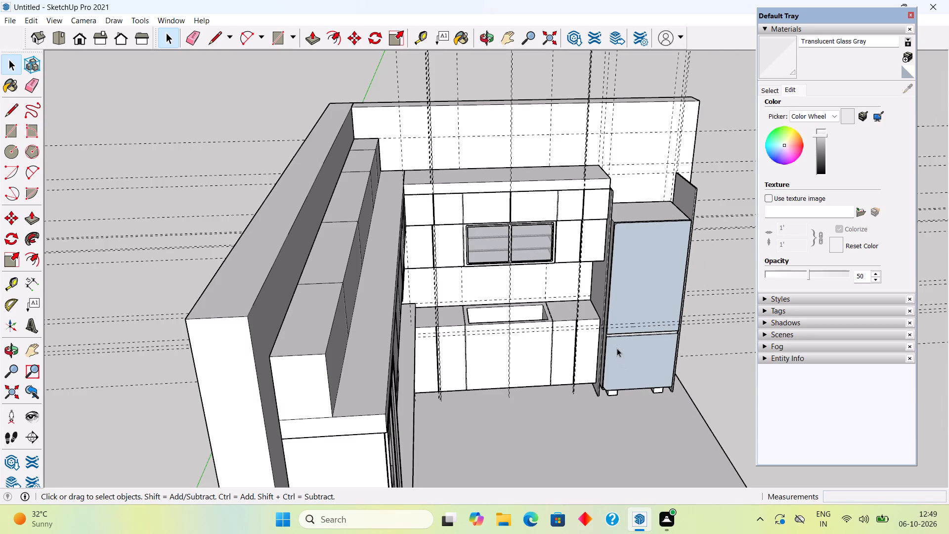
{"action": "left_click", "coordinate": [356, 77]}
{"action": "left_click", "coordinate": [296, 103]}
Scale the tall unit group vertically again to about 0.93 from its top, keeping the base in place.
{"action": "middle_click_drag", "start_coordinate": [583, 318], "coordinate": [537, 202]}
{"action": "scroll", "coordinate": [495, 160], "scroll_direction": "down", "scroll_amount": 2}
{"action": "scroll", "coordinate": [627, 343], "scroll_direction": "up", "scroll_amount": 4}
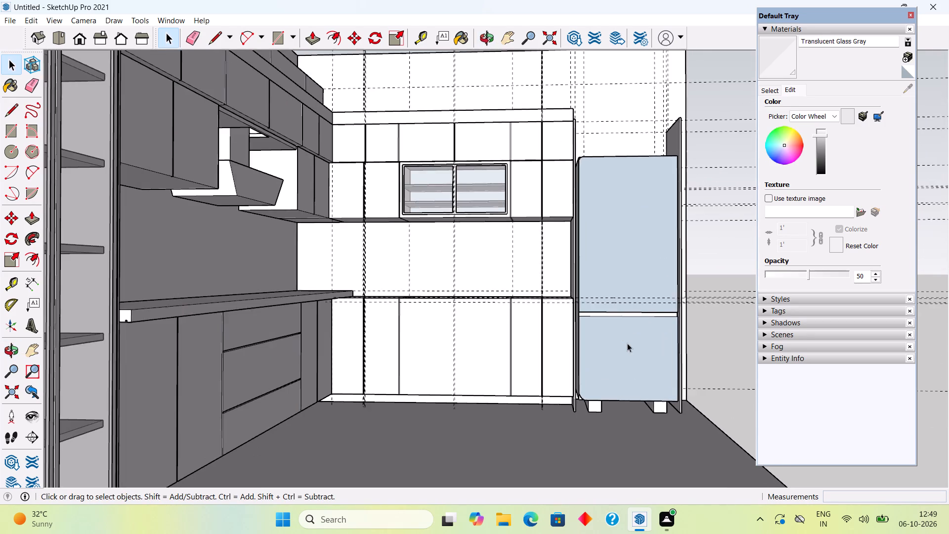
{"action": "middle_click_drag", "start_coordinate": [631, 340], "coordinate": [607, 358]}
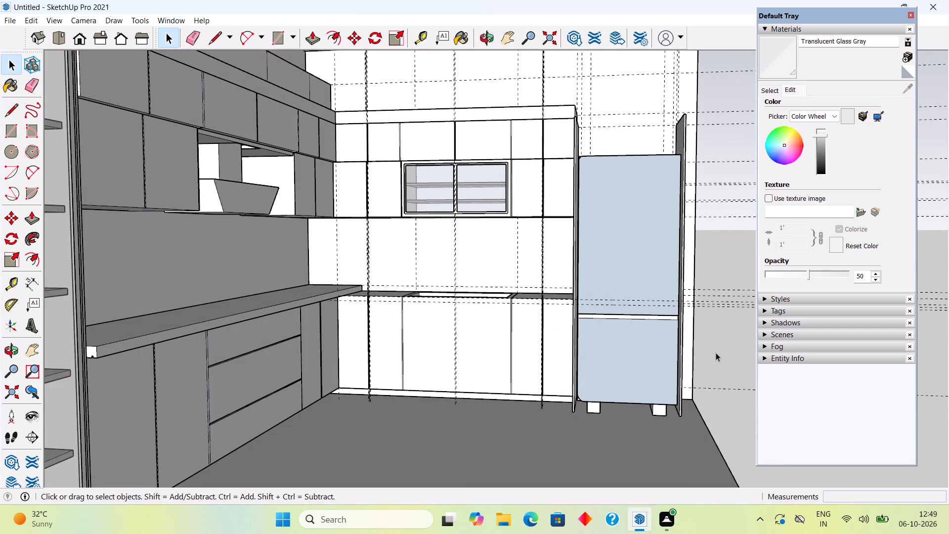
{"action": "left_click", "coordinate": [716, 353]}
{"action": "middle_click_drag", "start_coordinate": [645, 266], "coordinate": [636, 394]}
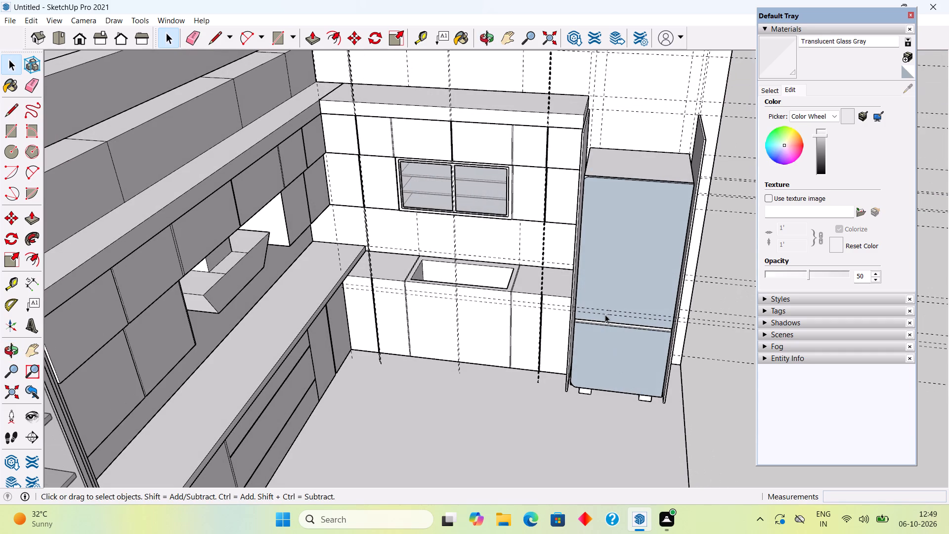
{"action": "left_click", "coordinate": [608, 292]}
{"action": "key", "text": "s"}
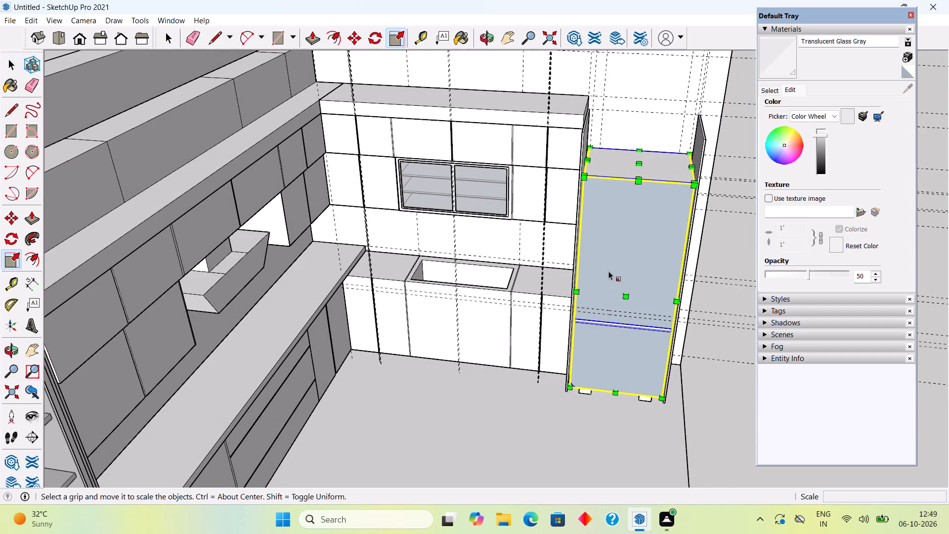
{"action": "left_click", "coordinate": [639, 165]}
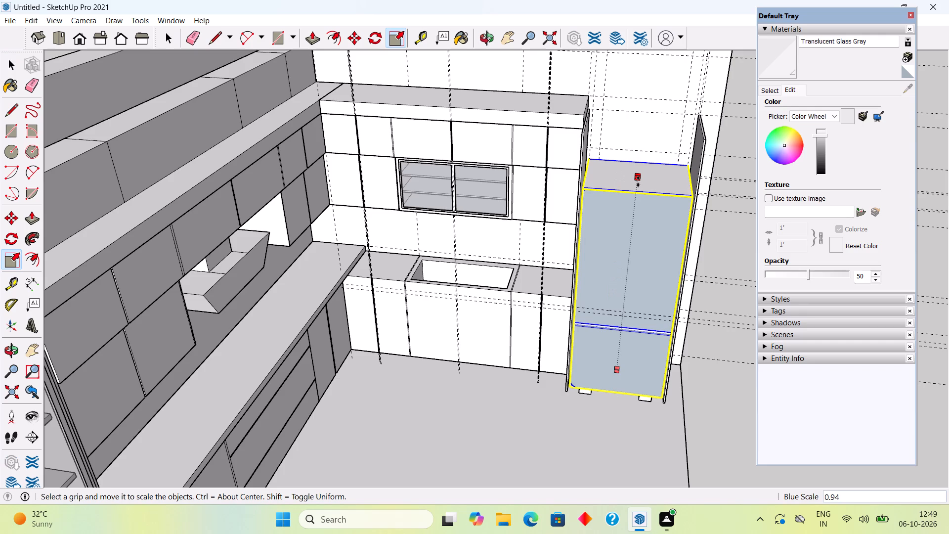
{"action": "left_click", "coordinate": [638, 181]}
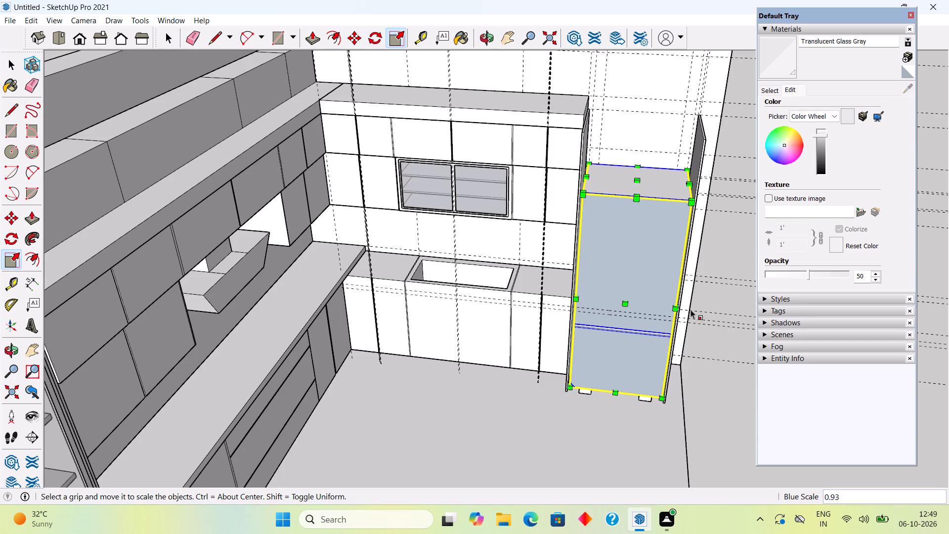
{"action": "middle_click_drag", "start_coordinate": [676, 298], "coordinate": [666, 152]}
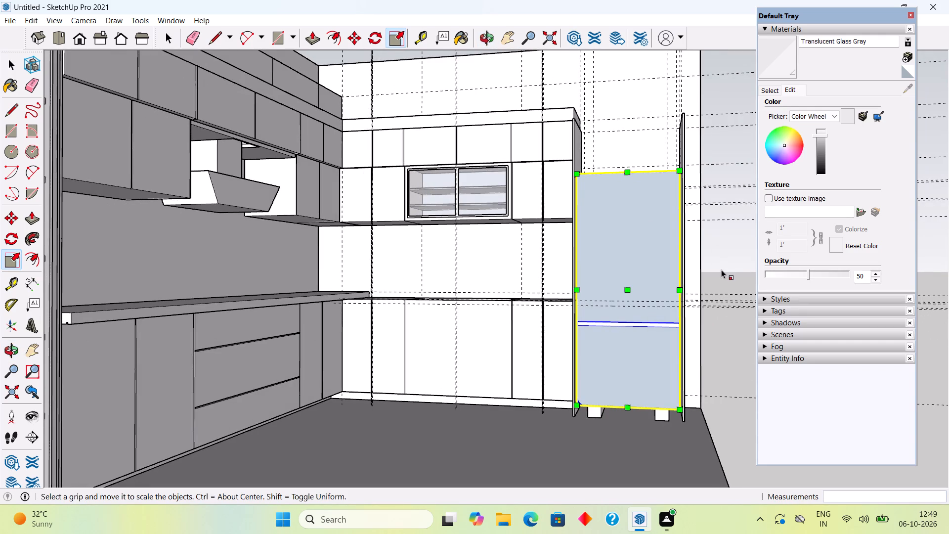
Place a guide on the back wall level with the top of the tall unit, offset from the horizontal guide above it.
{"action": "key", "text": "space"}
{"action": "left_click", "coordinate": [721, 269]}
{"action": "scroll", "coordinate": [614, 159], "scroll_direction": "up", "scroll_amount": 7}
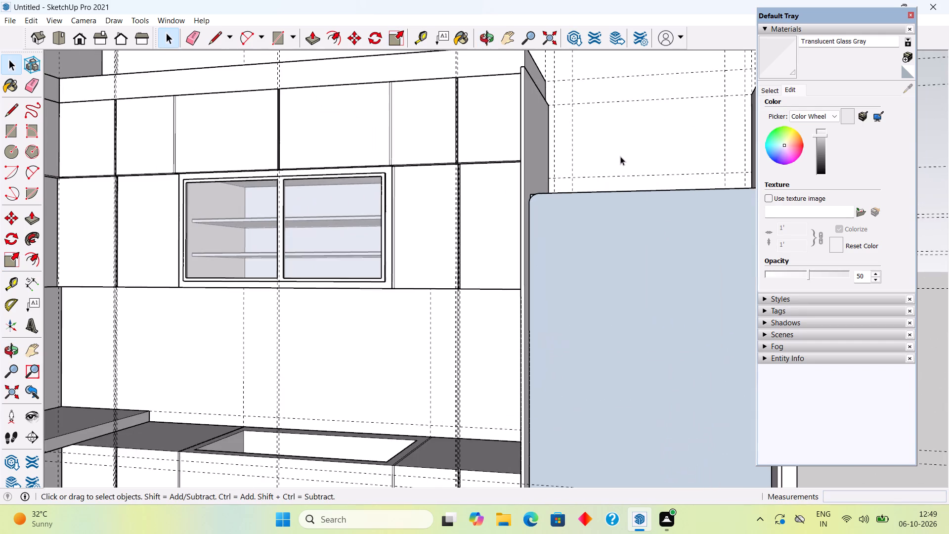
{"action": "scroll", "coordinate": [620, 156], "scroll_direction": "up", "scroll_amount": 6}
{"action": "middle_click_drag", "start_coordinate": [629, 177], "coordinate": [636, 226]}
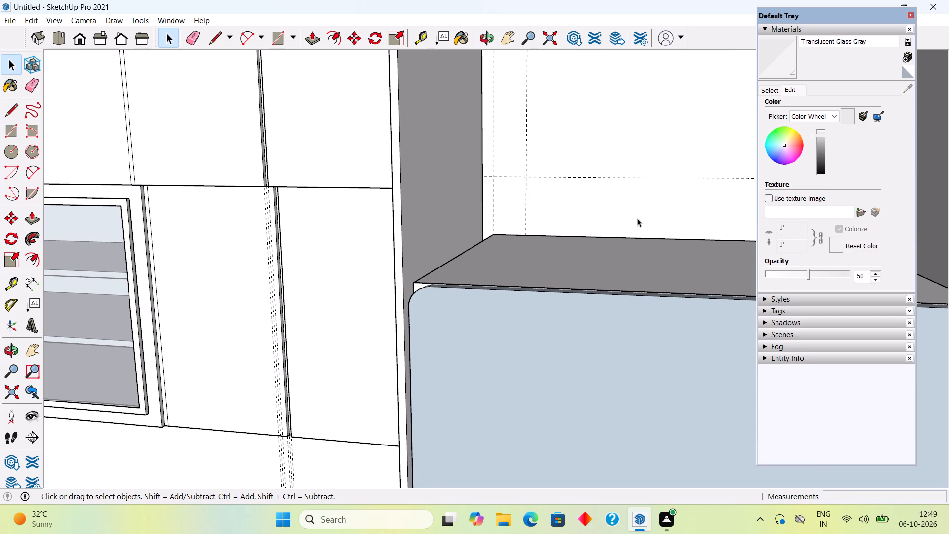
{"action": "key", "text": "t"}
{"action": "left_click", "coordinate": [642, 177]}
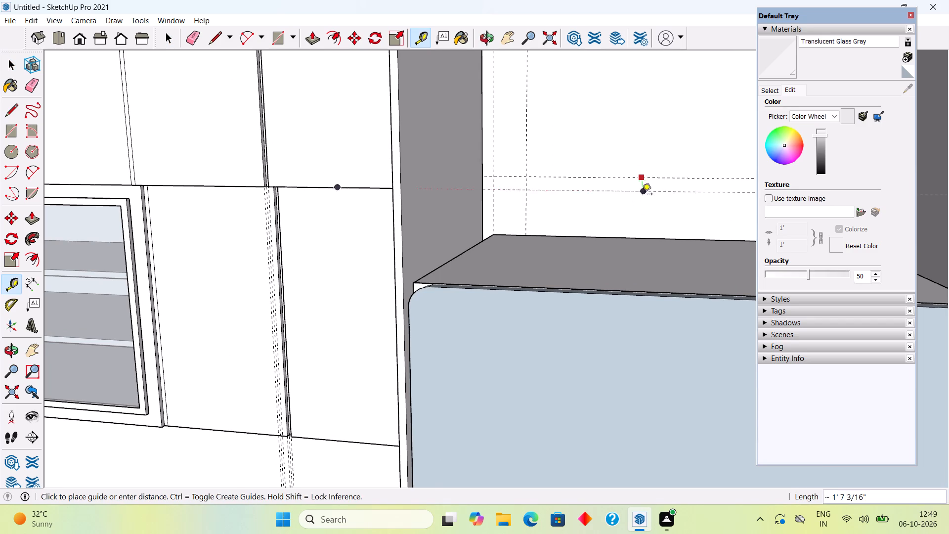
{"action": "left_click", "coordinate": [645, 236]}
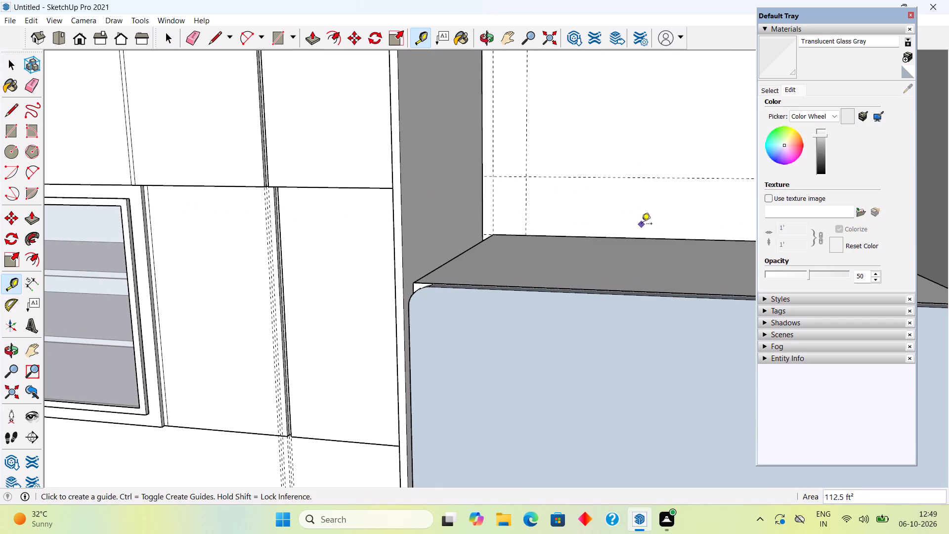
Draw a rectangle 2' 8" by about 1' 4" on the wall above the tall unit, between its two side panels.
{"action": "middle_click_drag", "start_coordinate": [649, 258], "coordinate": [693, 226]}
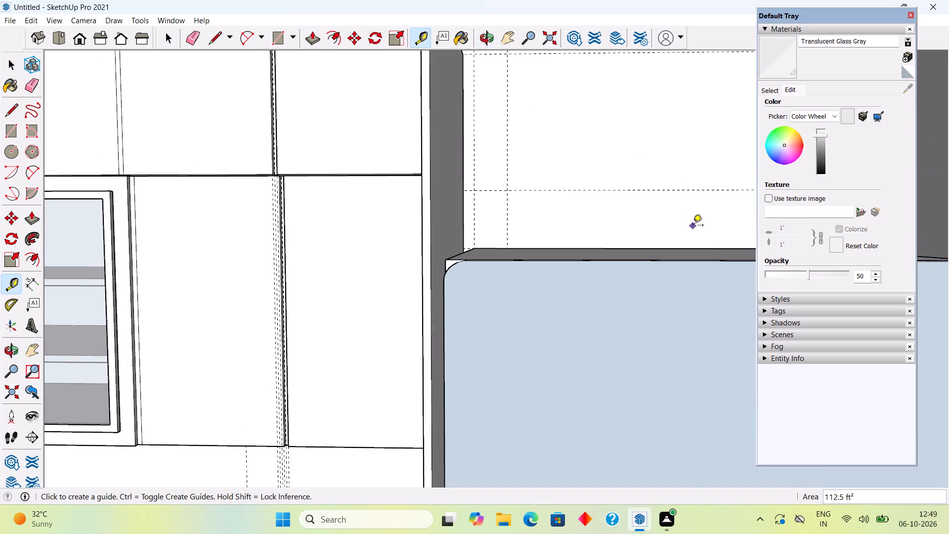
{"action": "scroll", "coordinate": [643, 208], "scroll_direction": "down", "scroll_amount": 6}
{"action": "middle_click_drag", "start_coordinate": [612, 178], "coordinate": [602, 189]}
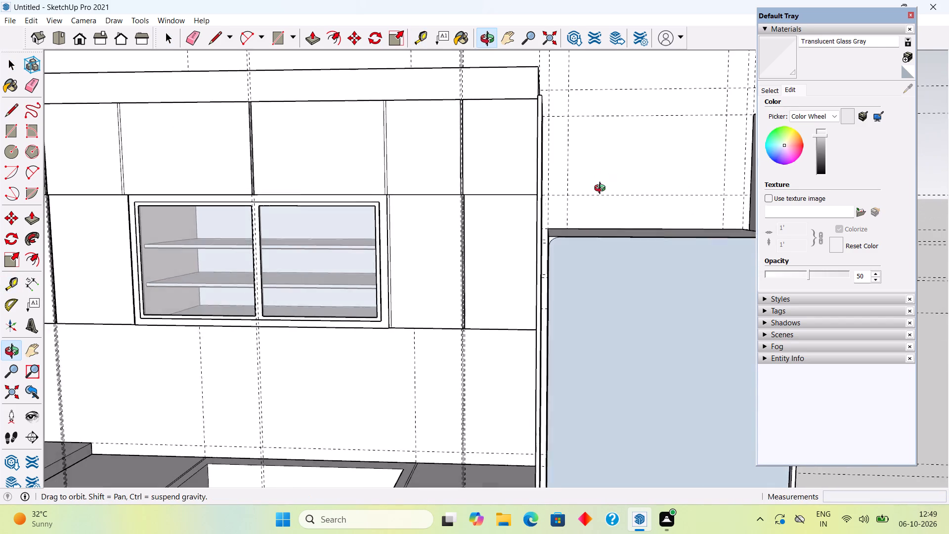
{"action": "middle_click_drag", "start_coordinate": [602, 189], "coordinate": [588, 201]}
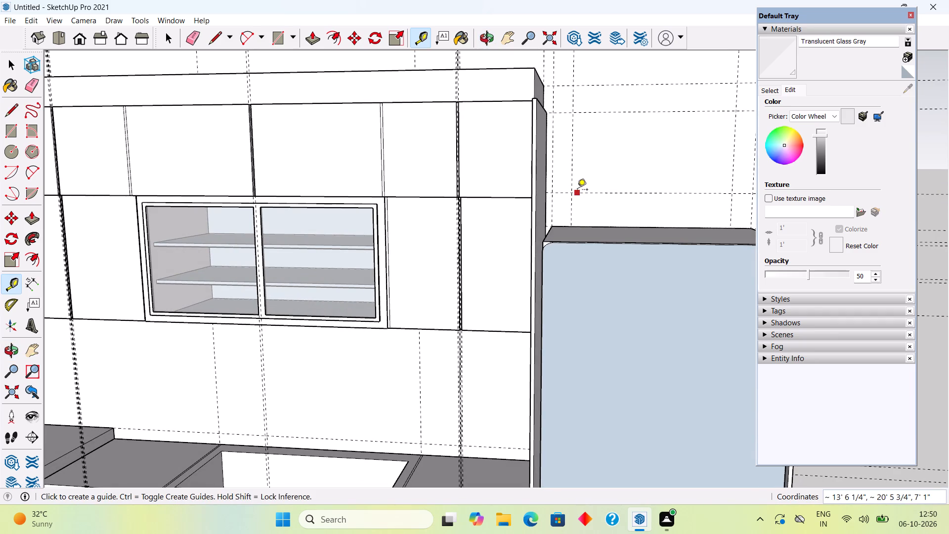
{"action": "key", "text": "r"}
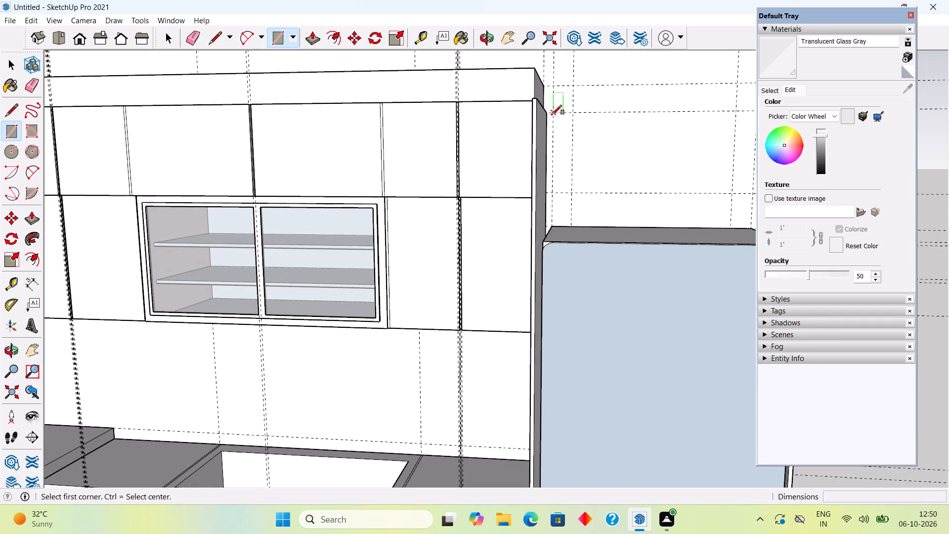
{"action": "left_click", "coordinate": [549, 115]}
{"action": "scroll", "coordinate": [578, 169], "scroll_direction": "down", "scroll_amount": 3}
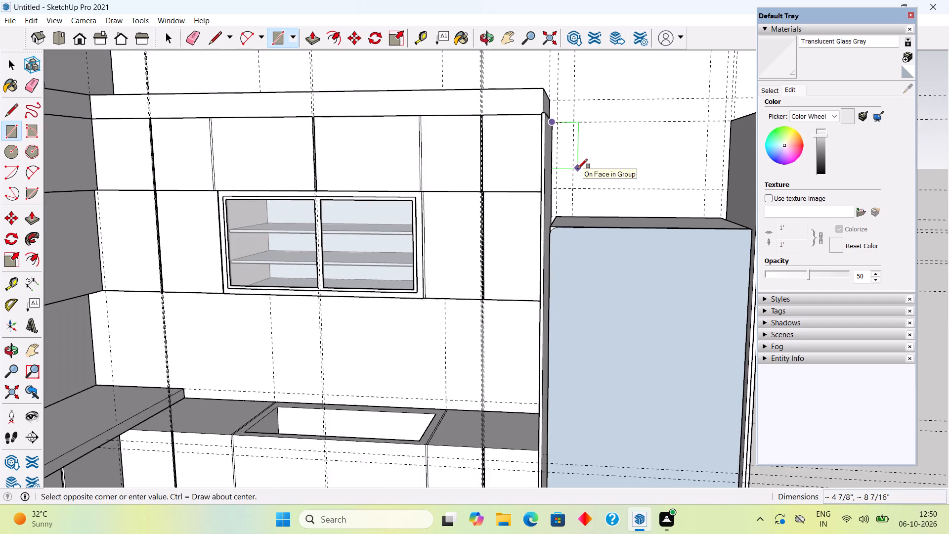
{"action": "scroll", "coordinate": [707, 201], "scroll_direction": "up", "scroll_amount": 3}
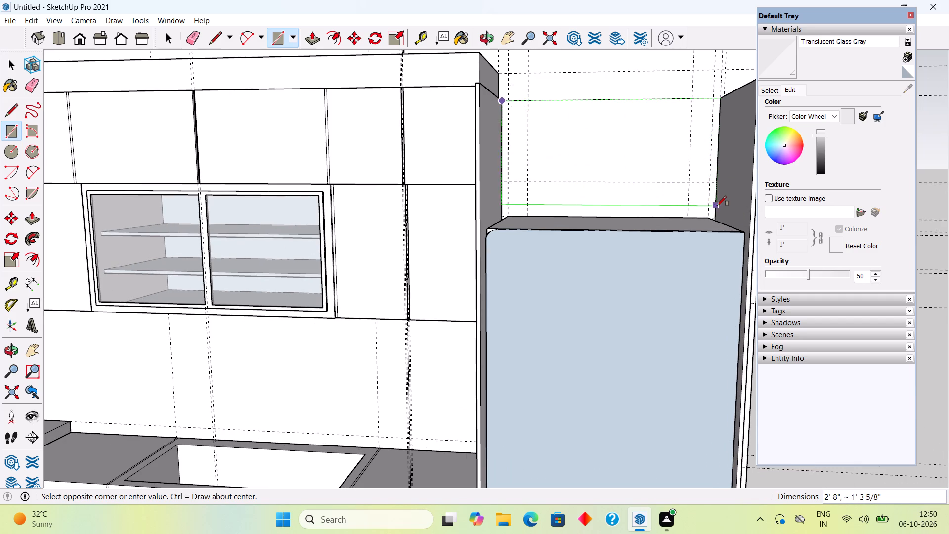
{"action": "scroll", "coordinate": [718, 201], "scroll_direction": "up", "scroll_amount": 9}
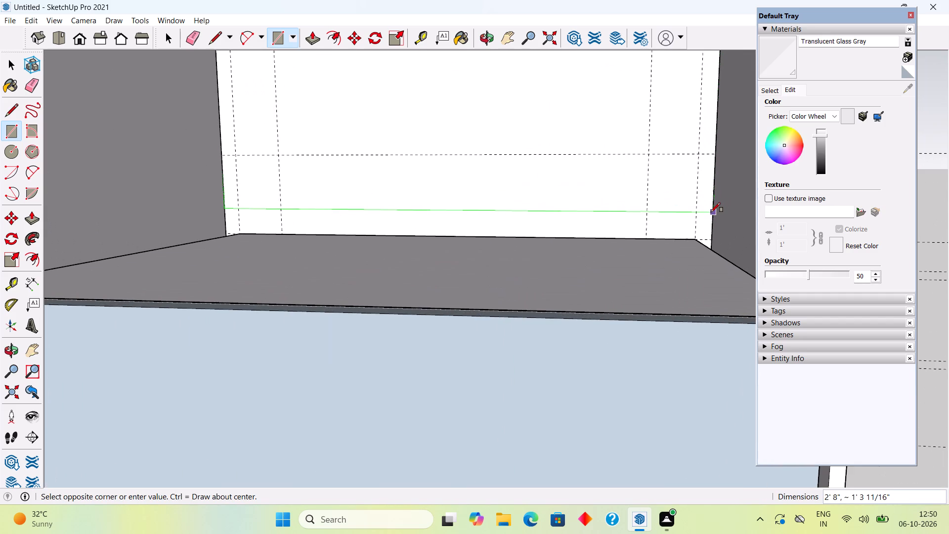
{"action": "left_click", "coordinate": [711, 218]}
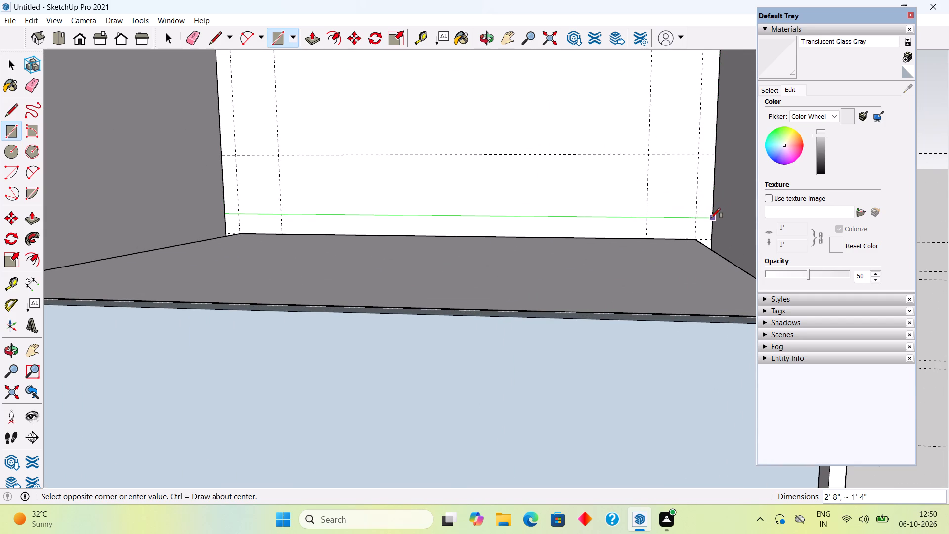
Extrude the rectangle above the tall unit 1' 6" out from the wall.
{"action": "key", "text": "space"}
{"action": "type", "text": "p"}
{"action": "left_click", "coordinate": [669, 165]}
{"action": "scroll", "coordinate": [681, 217], "scroll_direction": "down", "scroll_amount": 3}
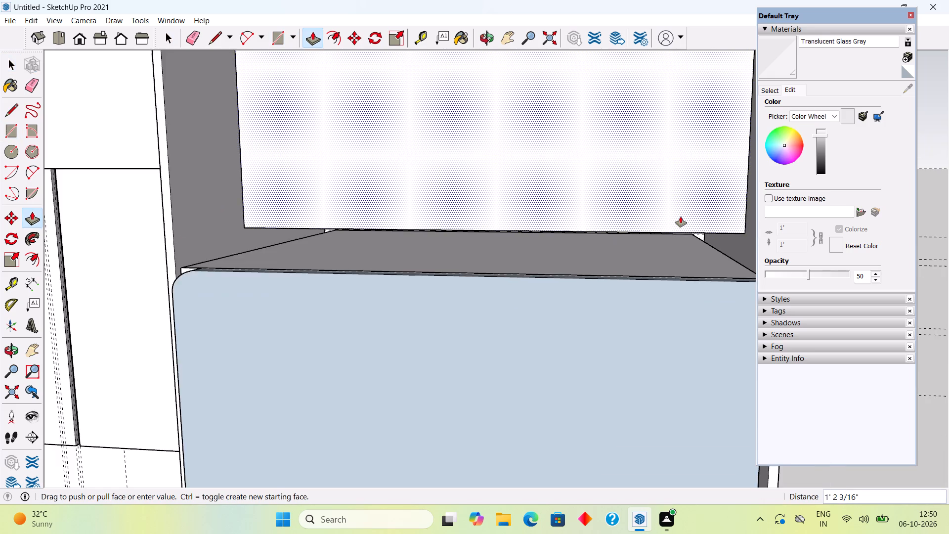
{"action": "scroll", "coordinate": [681, 217], "scroll_direction": "down", "scroll_amount": 6}
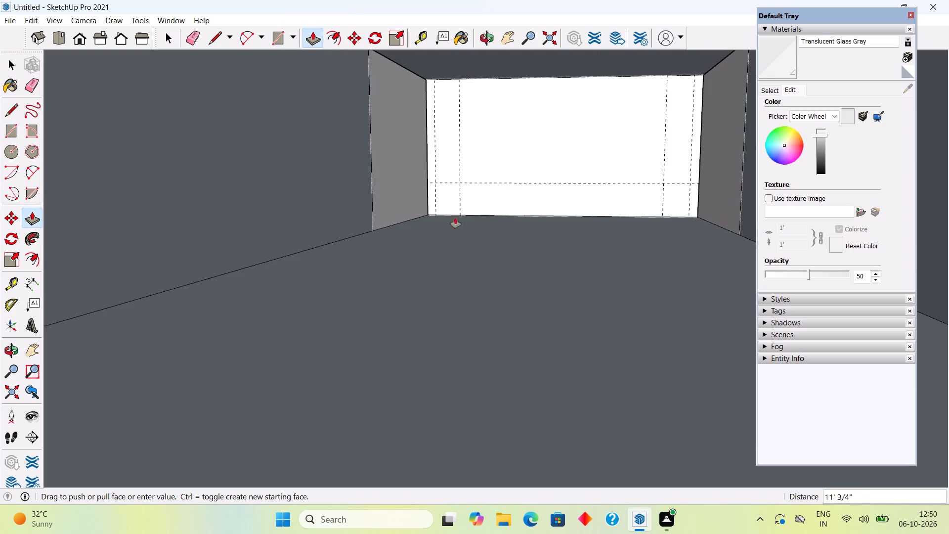
{"action": "scroll", "coordinate": [392, 225], "scroll_direction": "down", "scroll_amount": 18}
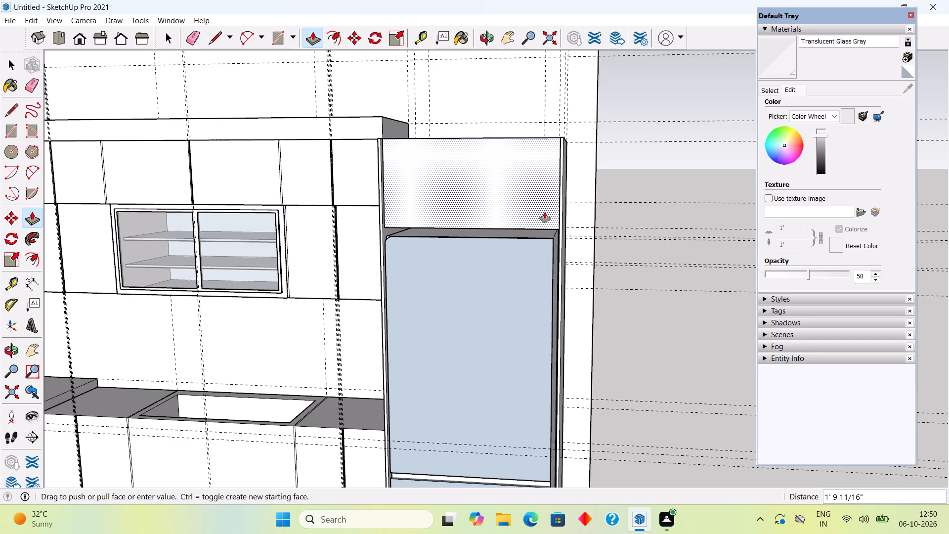
{"action": "type", "text": "1'"}
{"action": "type", "text": "6\""}
{"action": "key", "text": "Return"}
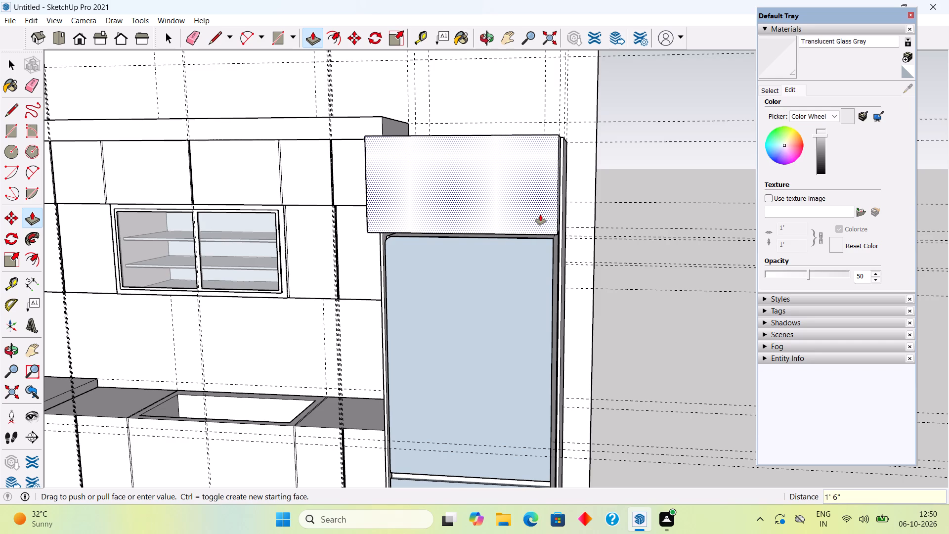
Pull the box's front face out about 1 3/16" to line up with the adjoining upper cabinets.
{"action": "key", "text": "space"}
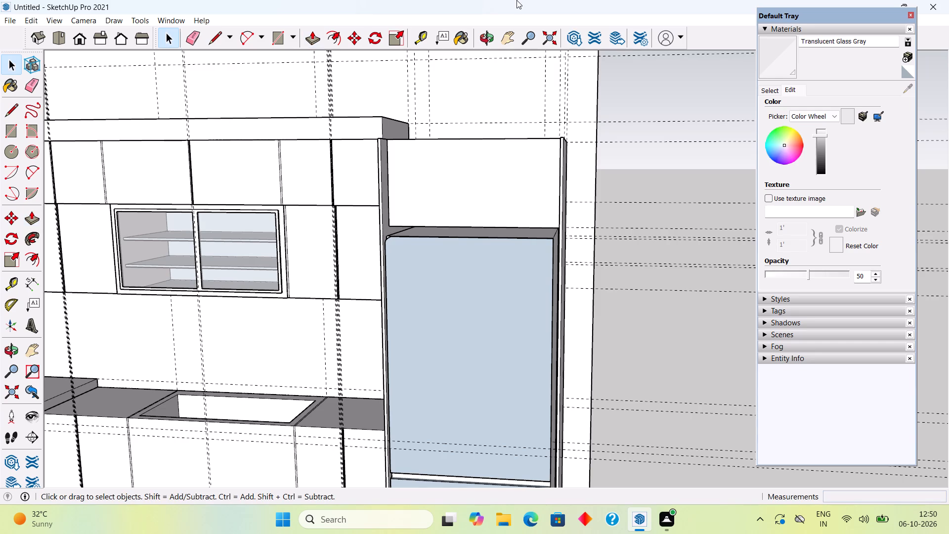
{"action": "middle_click_drag", "start_coordinate": [74, 58], "coordinate": [246, 205]}
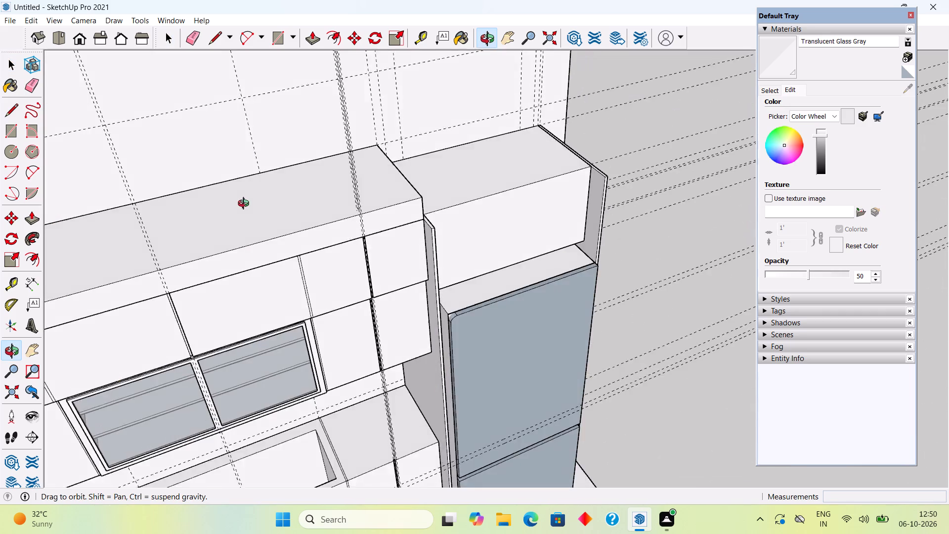
{"action": "middle_click_drag", "start_coordinate": [246, 205], "coordinate": [131, 299]}
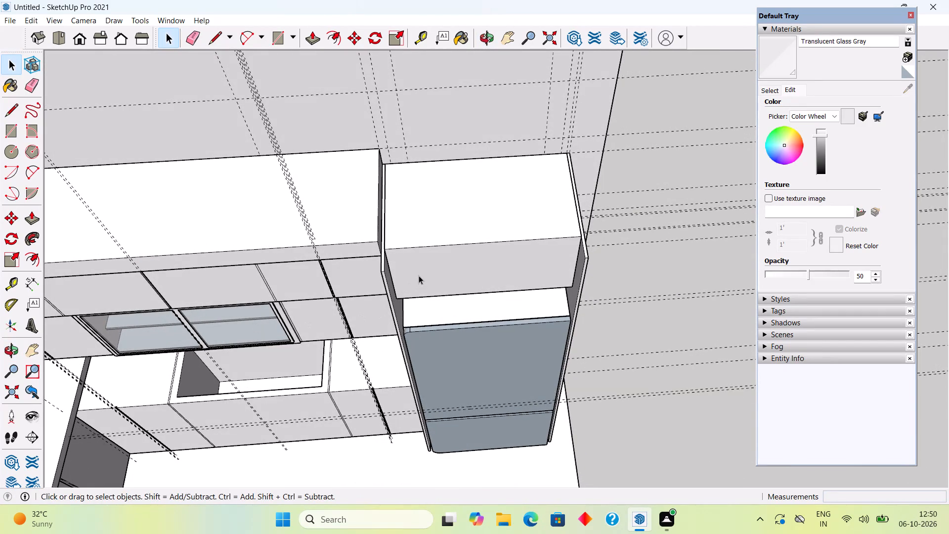
{"action": "left_click", "coordinate": [419, 275]}
{"action": "key", "text": "p"}
{"action": "left_click", "coordinate": [419, 275]}
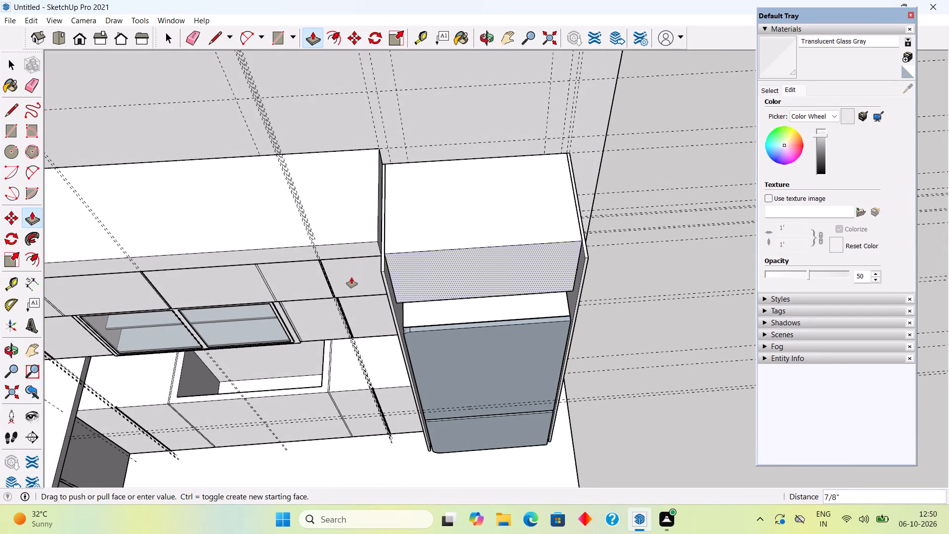
{"action": "left_click", "coordinate": [350, 255]}
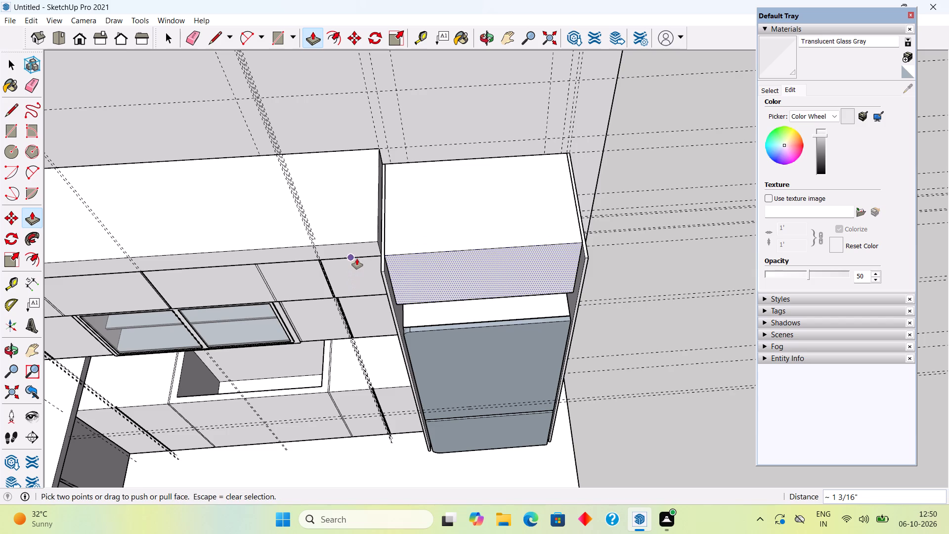
{"action": "key", "text": "space"}
Pull the front face of the box above the tall unit out by a further 5".
{"action": "middle_click_drag", "start_coordinate": [457, 285], "coordinate": [443, 168]}
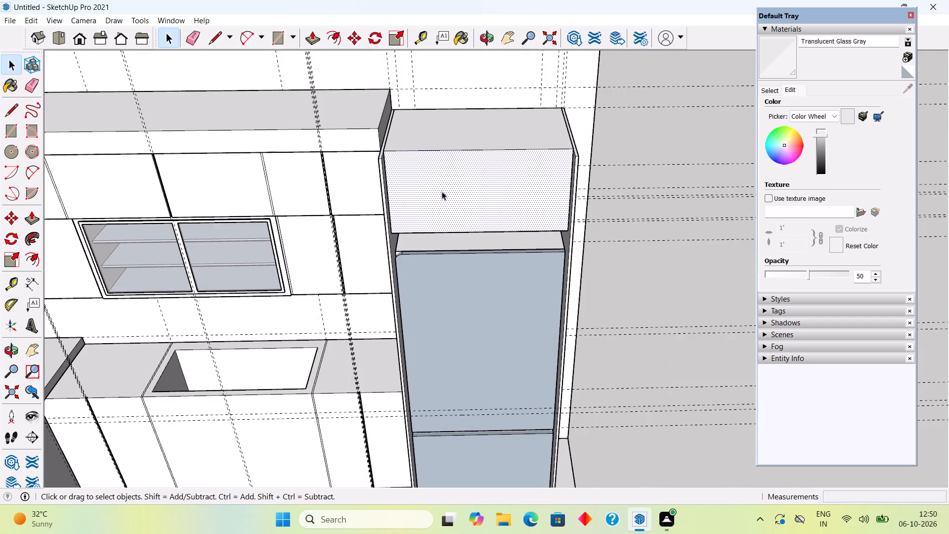
{"action": "scroll", "coordinate": [443, 206], "scroll_direction": "up", "scroll_amount": 3}
{"action": "triple_click", "coordinate": [443, 206]}
{"action": "middle_click_drag", "start_coordinate": [471, 242], "coordinate": [469, 223]}
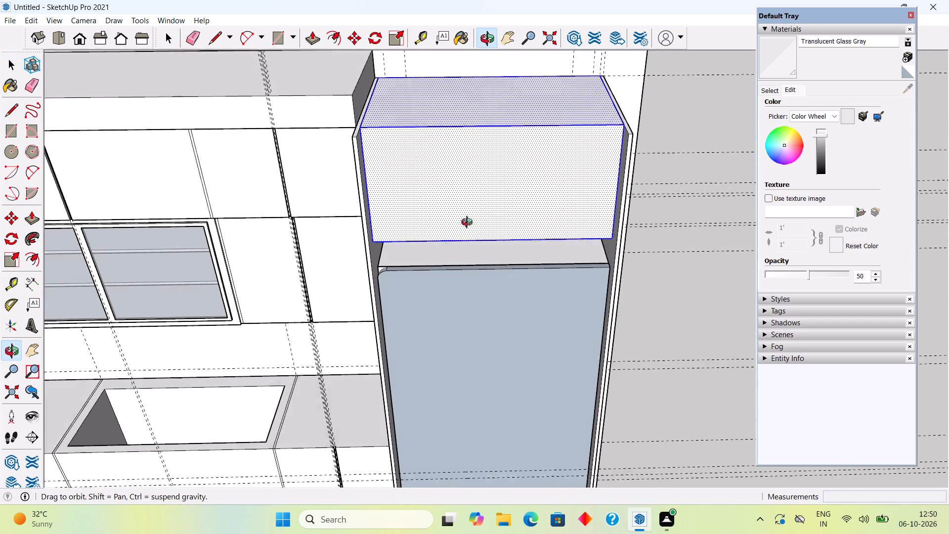
{"action": "middle_click_drag", "start_coordinate": [469, 223], "coordinate": [509, 146]}
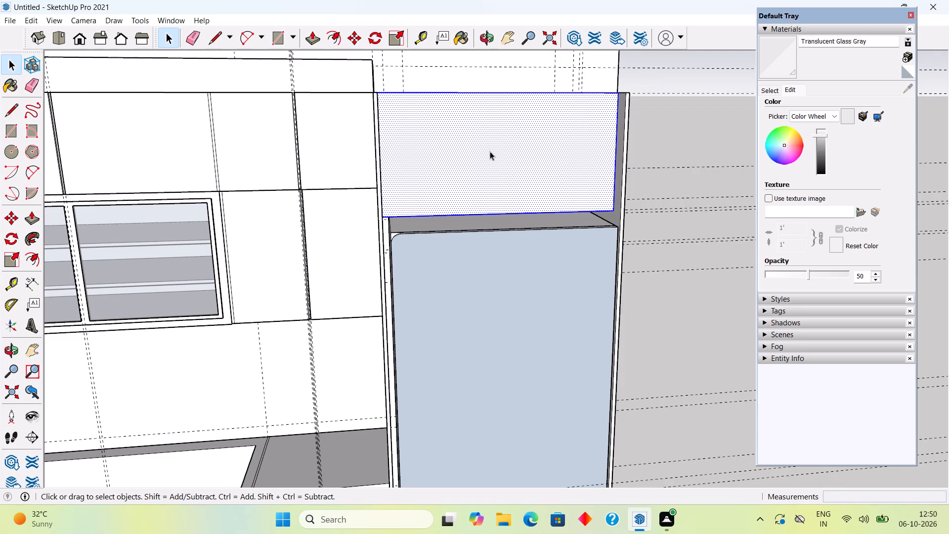
{"action": "key", "text": "p"}
{"action": "left_click", "coordinate": [490, 155]}
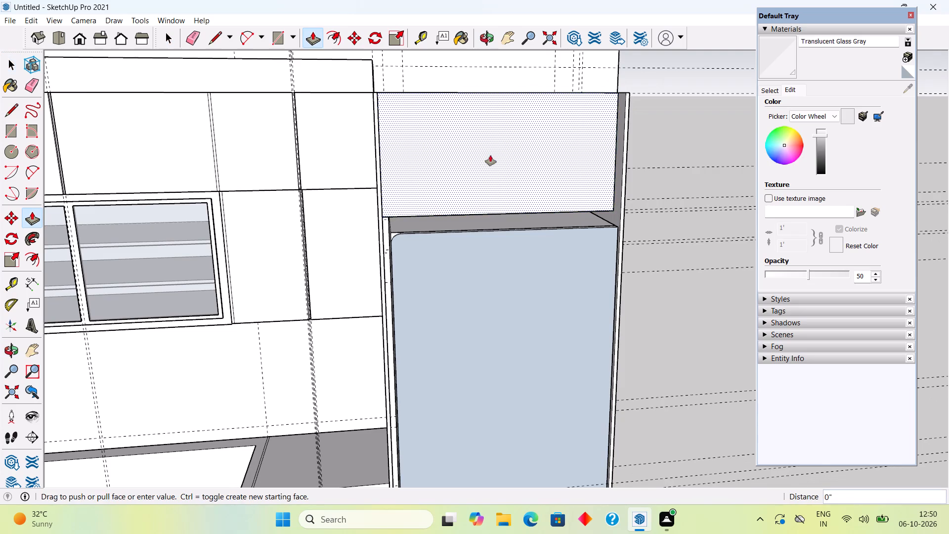
{"action": "scroll", "coordinate": [484, 236], "scroll_direction": "down", "scroll_amount": 15}
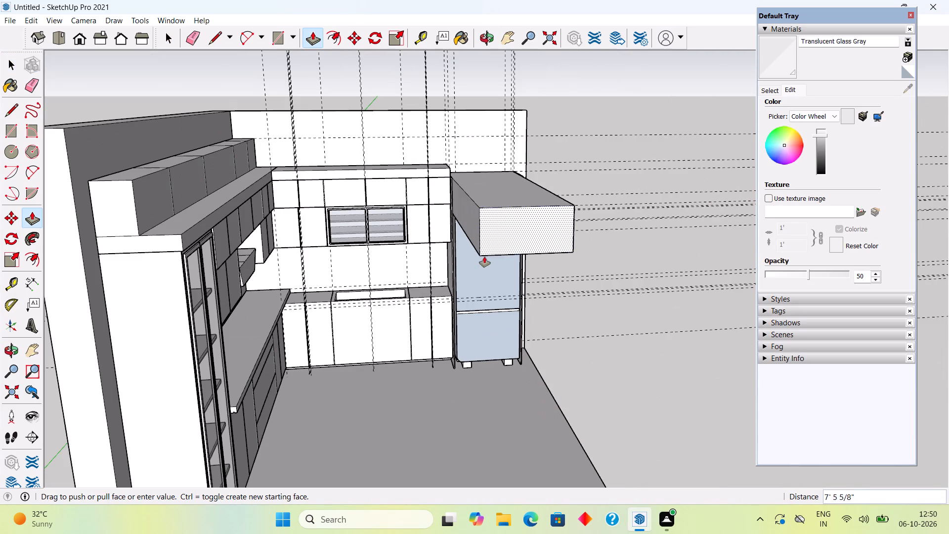
{"action": "left_click", "coordinate": [468, 280]}
Make the extruded overhead box above the tall unit into a group.
{"action": "scroll", "coordinate": [487, 189], "scroll_direction": "up", "scroll_amount": 8}
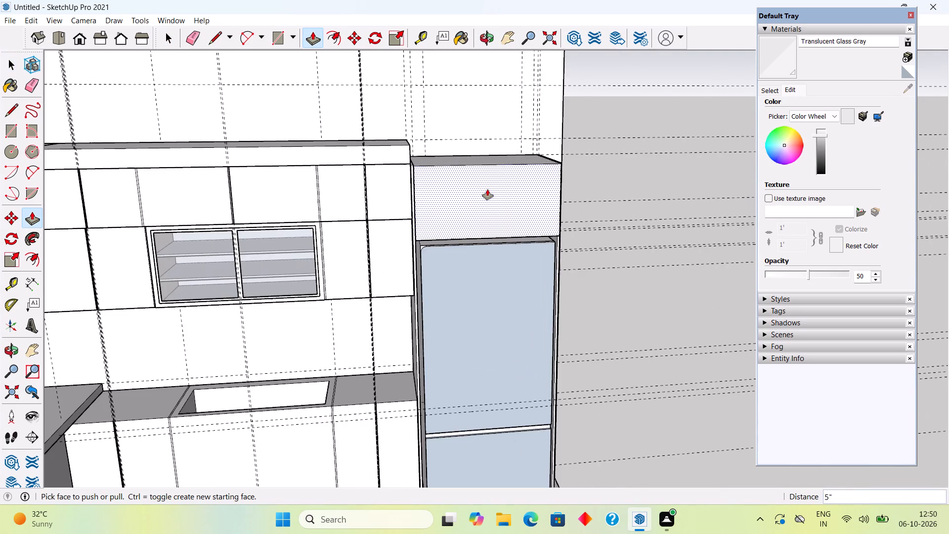
{"action": "scroll", "coordinate": [502, 195], "scroll_direction": "up", "scroll_amount": 6}
{"action": "middle_click_drag", "start_coordinate": [507, 212], "coordinate": [543, 121]}
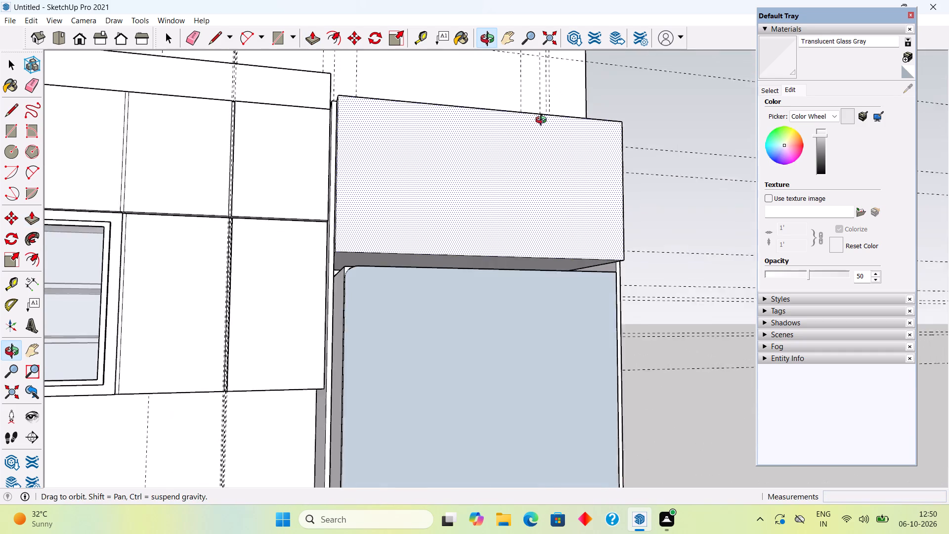
{"action": "middle_click_drag", "start_coordinate": [543, 121], "coordinate": [519, 134]}
{"action": "middle_click_drag", "start_coordinate": [508, 153], "coordinate": [505, 189]}
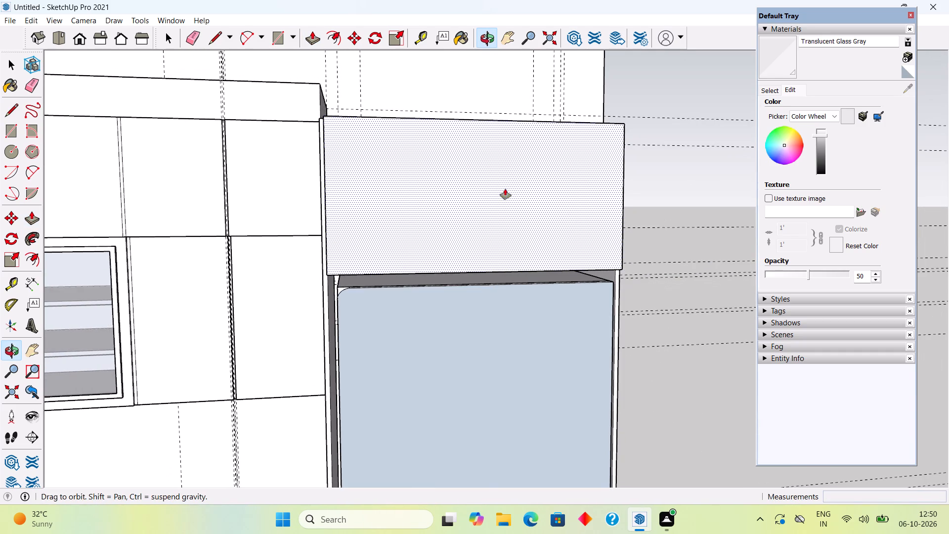
{"action": "key", "text": "space"}
{"action": "middle_click_drag", "start_coordinate": [422, 256], "coordinate": [431, 267]}
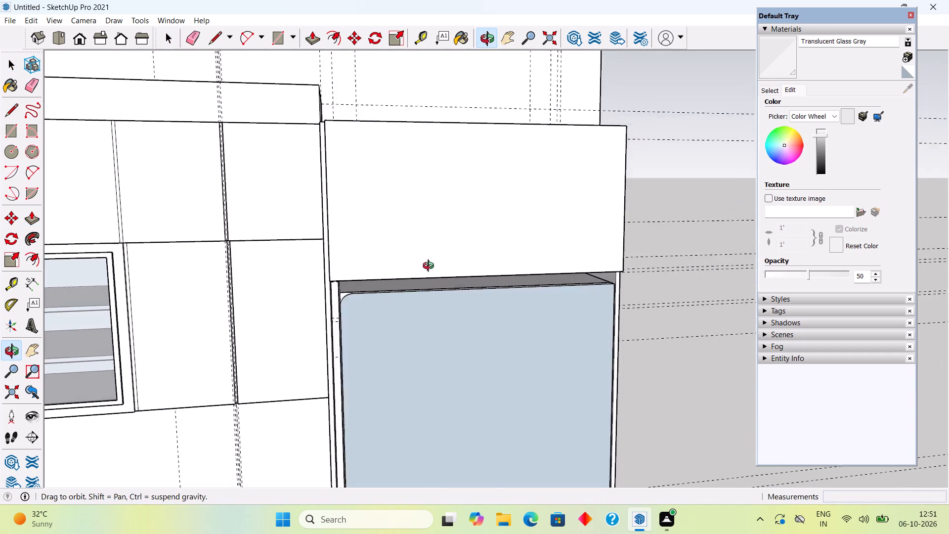
{"action": "middle_click_drag", "start_coordinate": [431, 267], "coordinate": [551, 297]}
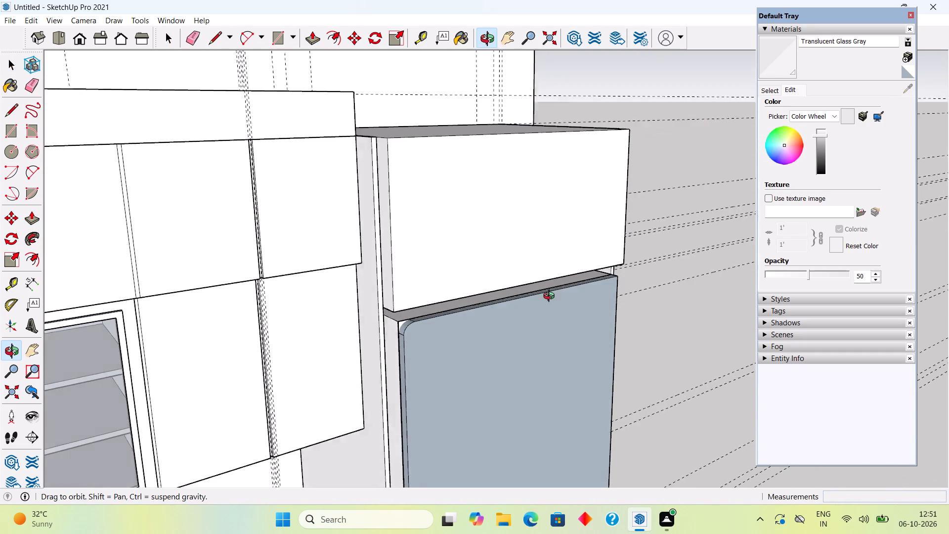
{"action": "middle_click_drag", "start_coordinate": [551, 297], "coordinate": [501, 304]}
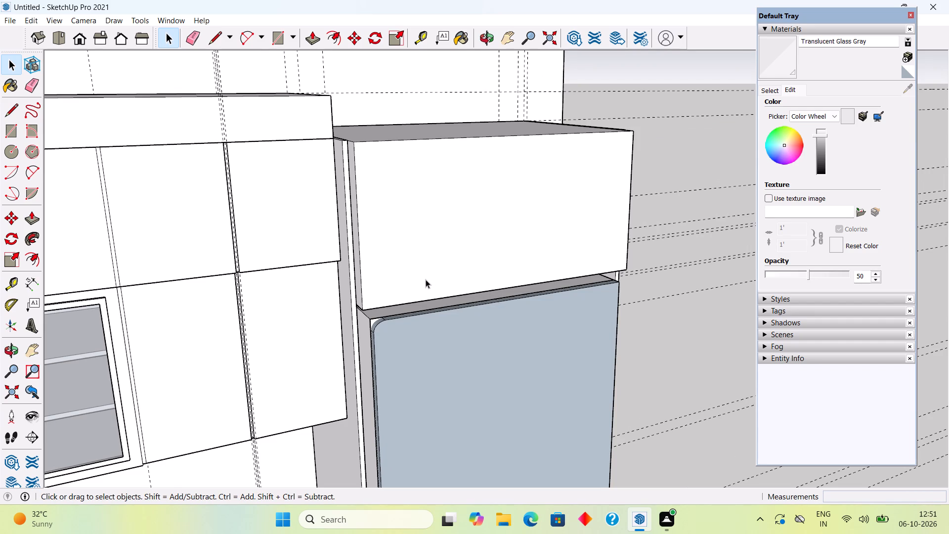
{"action": "scroll", "coordinate": [421, 293], "scroll_direction": "up", "scroll_amount": 1}
{"action": "middle_click_drag", "start_coordinate": [420, 303], "coordinate": [457, 369]}
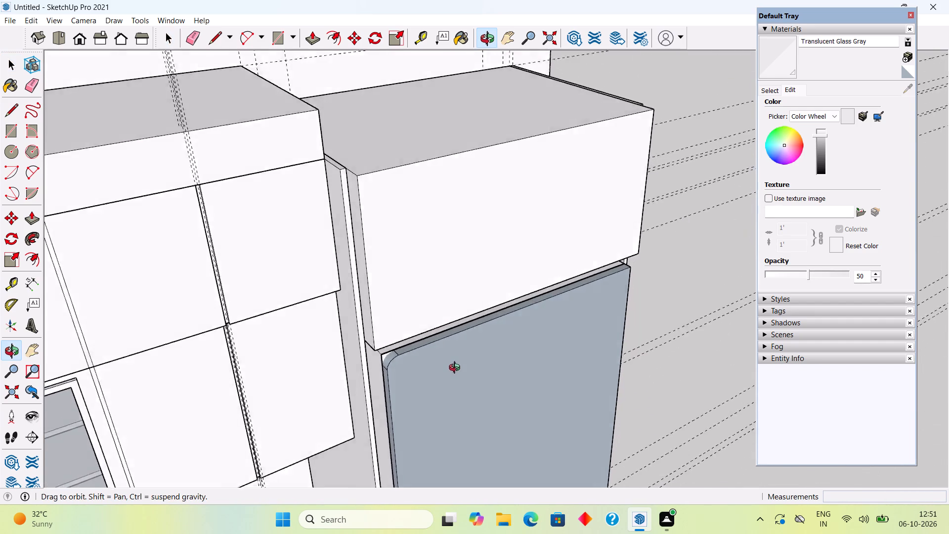
{"action": "middle_click_drag", "start_coordinate": [457, 369], "coordinate": [482, 406]}
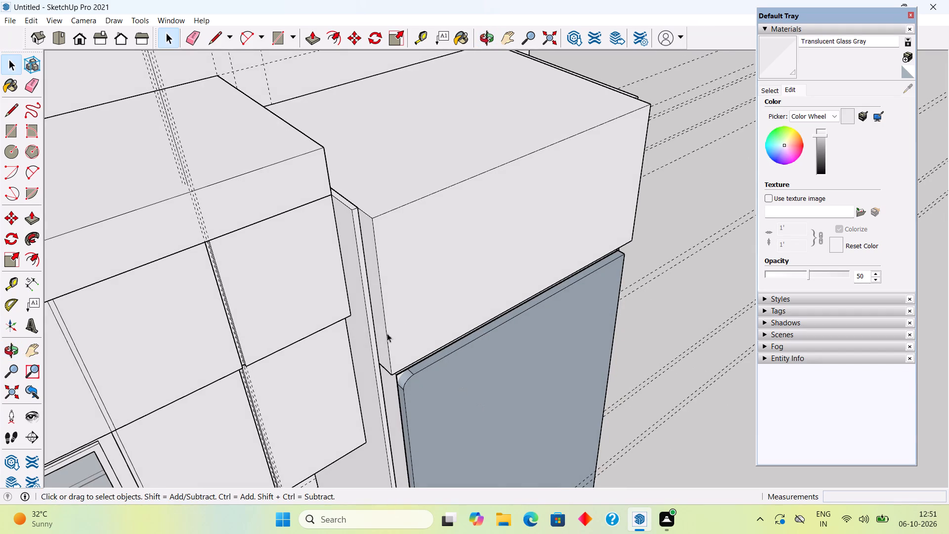
{"action": "triple_click", "coordinate": [411, 314]}
{"action": "right_click", "coordinate": [411, 314]}
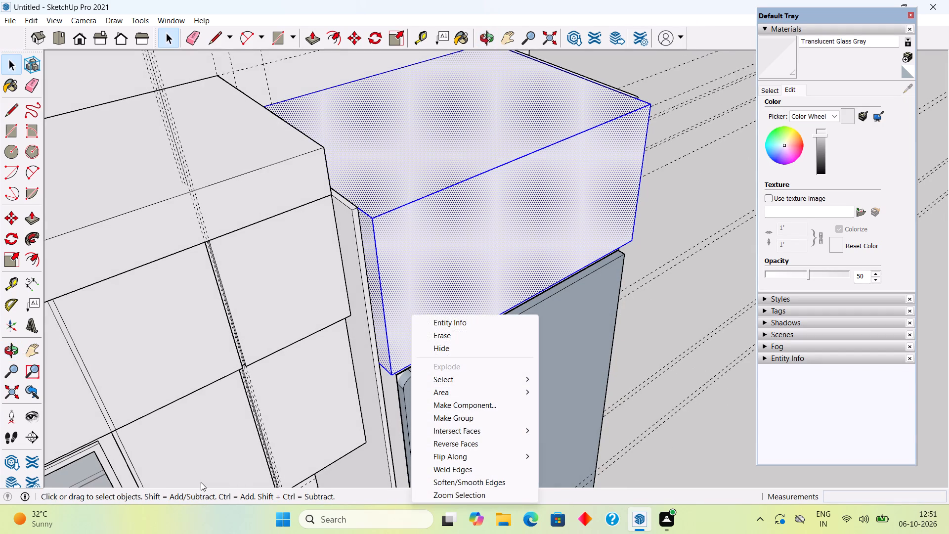
{"action": "left_click", "coordinate": [461, 420]}
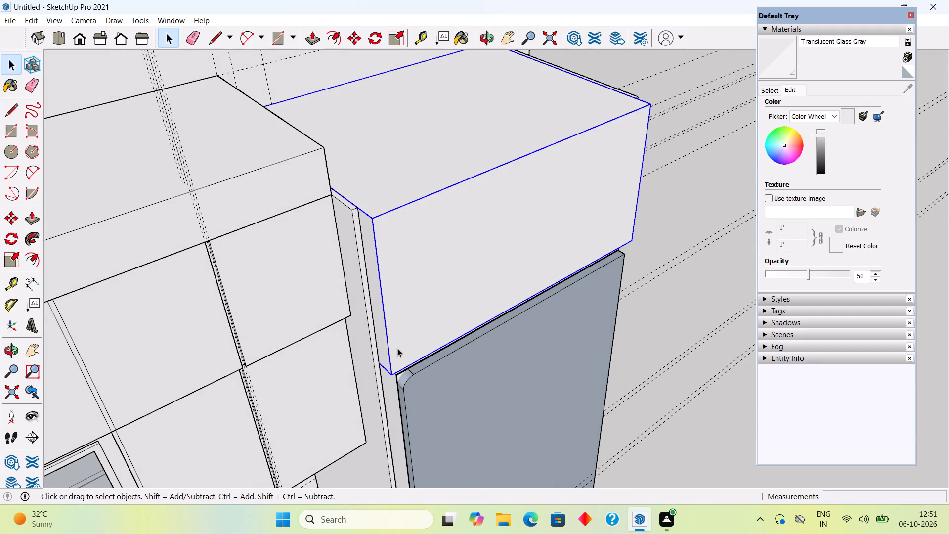
Place a vertical guide at the middle of the box's front face, plus parallel guides 0.15" to either side of it.
{"action": "key", "text": "t"}
{"action": "left_click", "coordinate": [383, 326]}
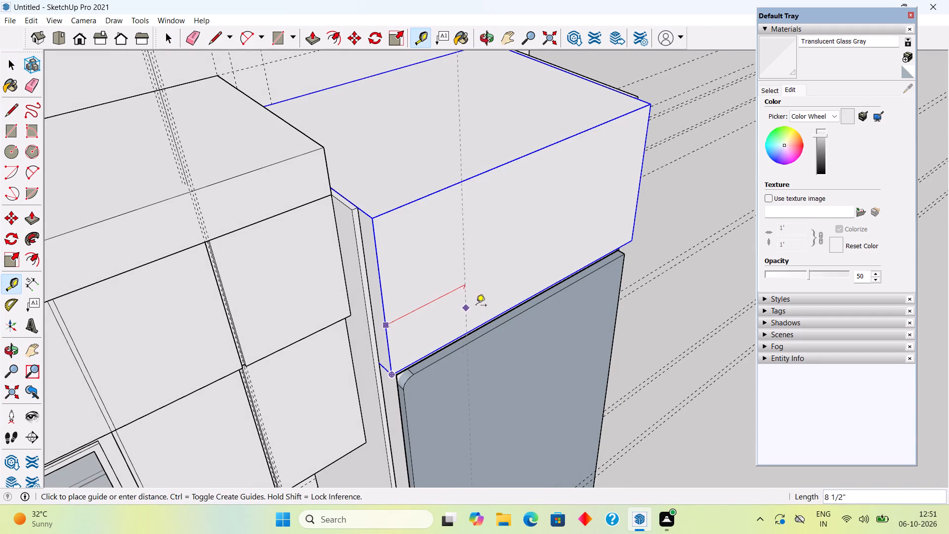
{"action": "left_click", "coordinate": [523, 302]}
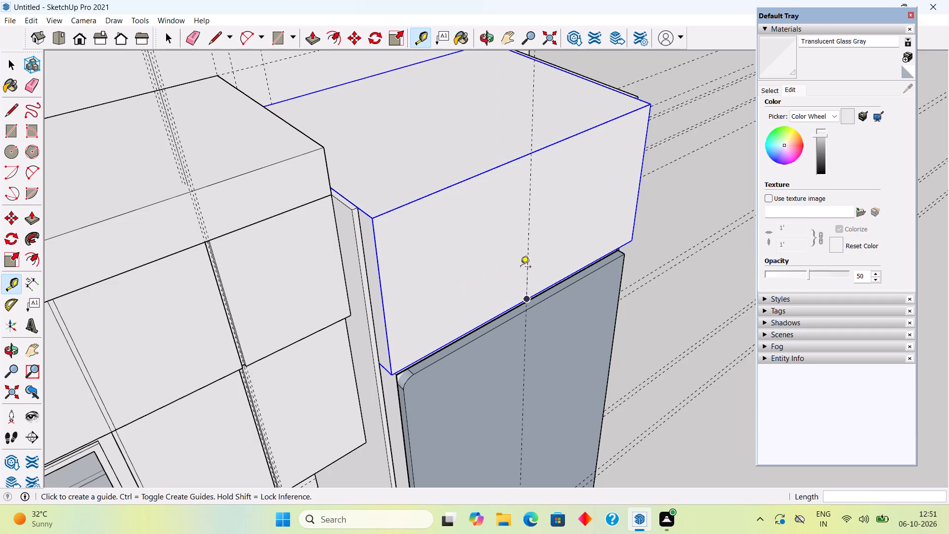
{"action": "left_click", "coordinate": [530, 248]}
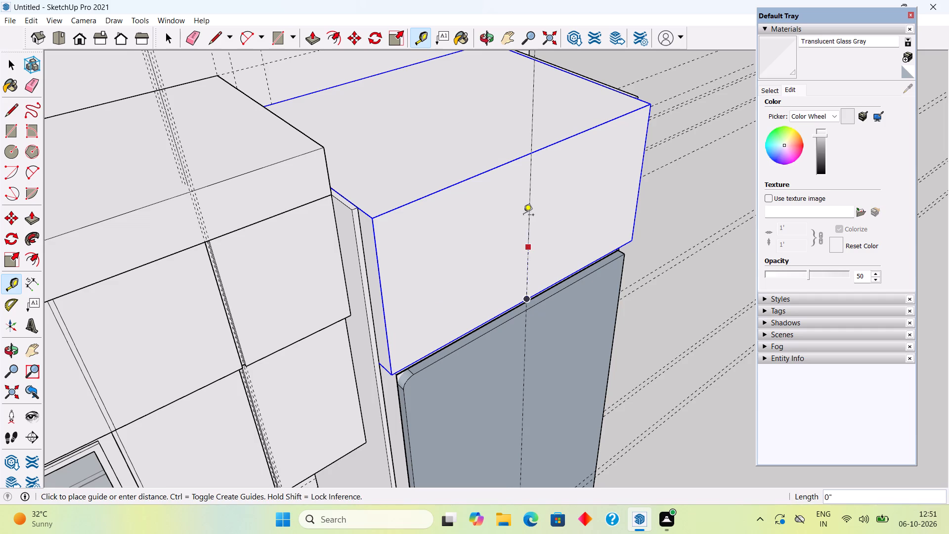
{"action": "type", "text": ".15\""}
{"action": "key", "text": "Return"}
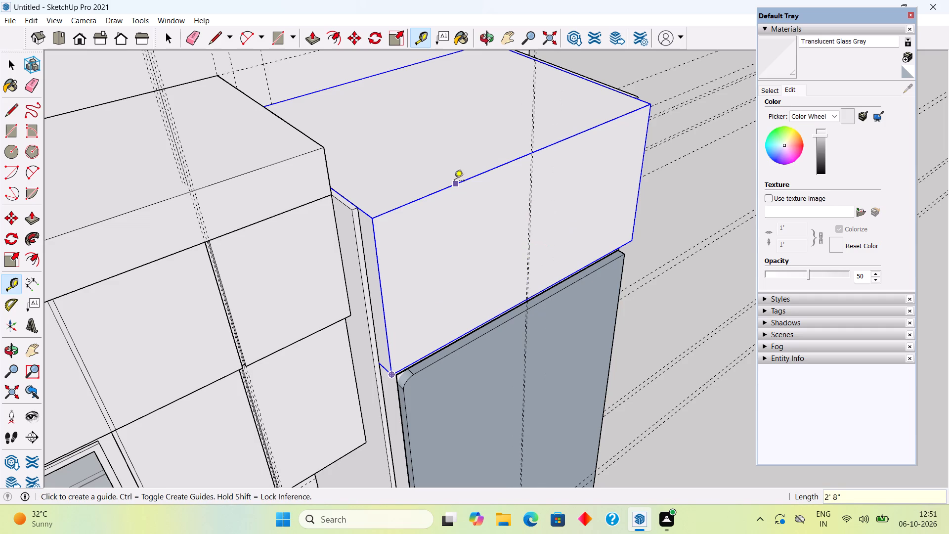
{"action": "scroll", "coordinate": [528, 246], "scroll_direction": "up", "scroll_amount": 18}
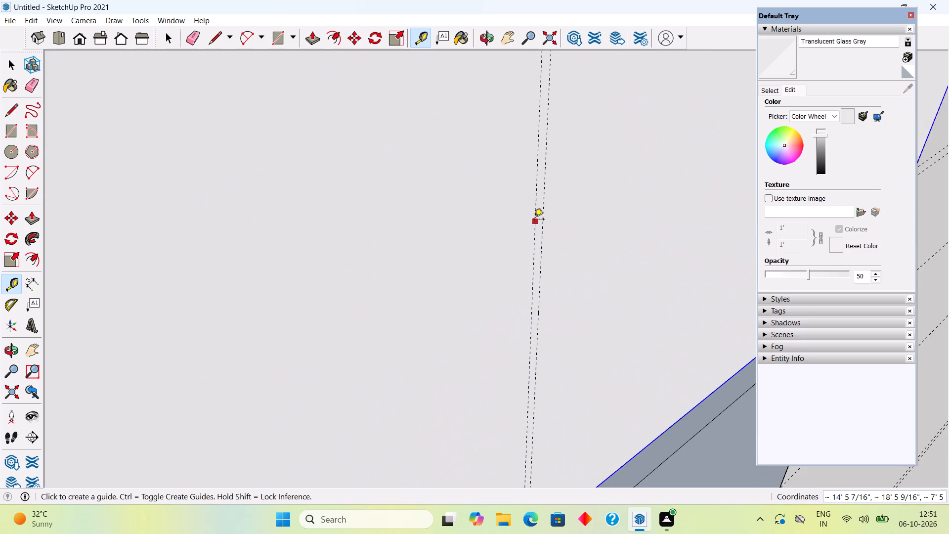
{"action": "left_click", "coordinate": [535, 220]}
{"action": "key", "text": "1"}
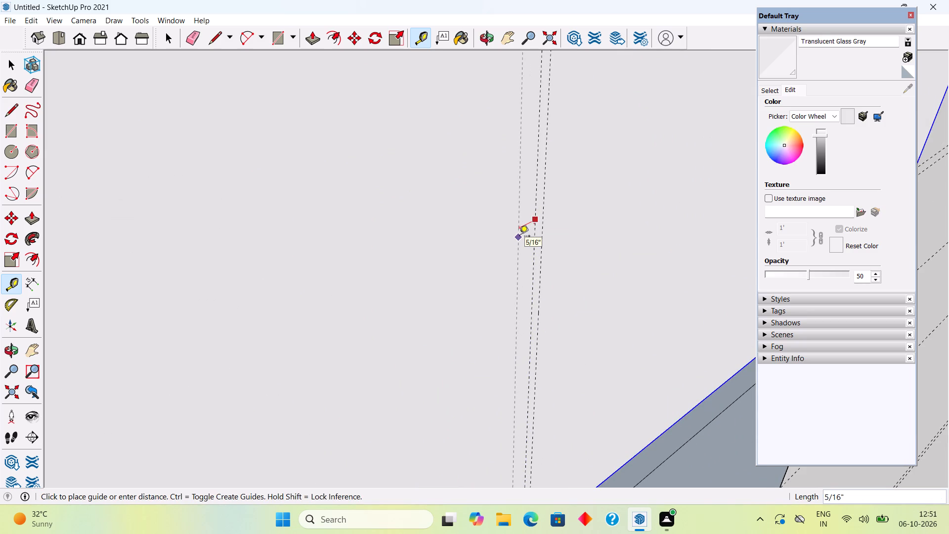
{"action": "key", "text": "BackSpace"}
{"action": "key", "text": "Return"}
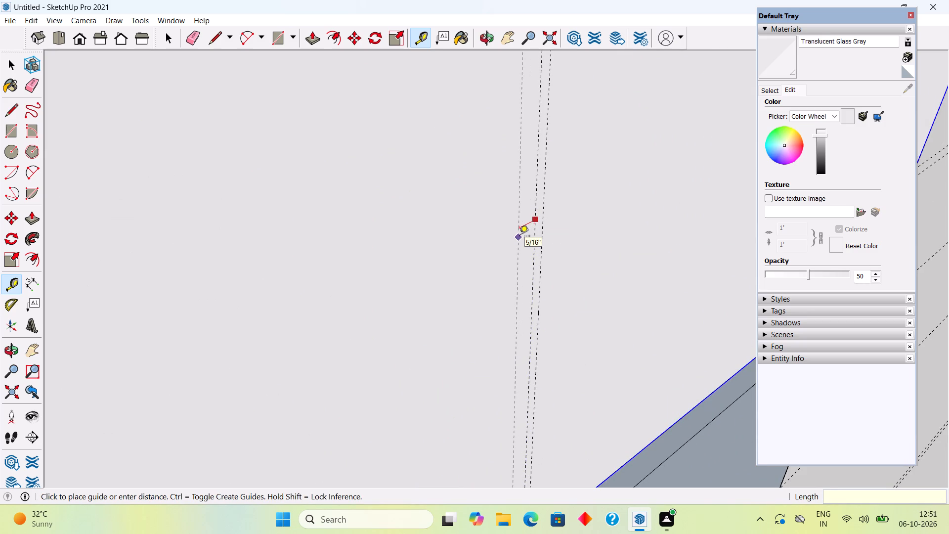
{"action": "key", "text": "period"}
{"action": "type", "text": "15\""}
{"action": "key", "text": "Return"}
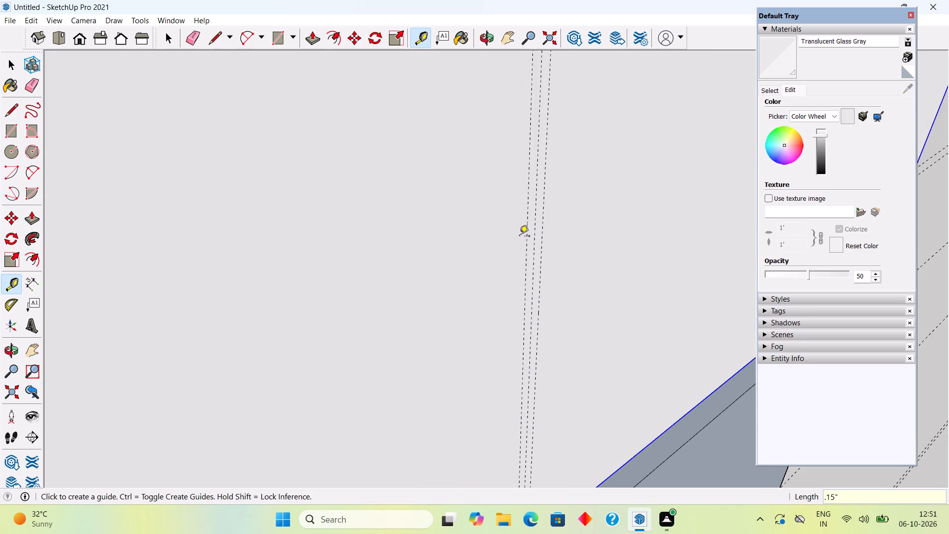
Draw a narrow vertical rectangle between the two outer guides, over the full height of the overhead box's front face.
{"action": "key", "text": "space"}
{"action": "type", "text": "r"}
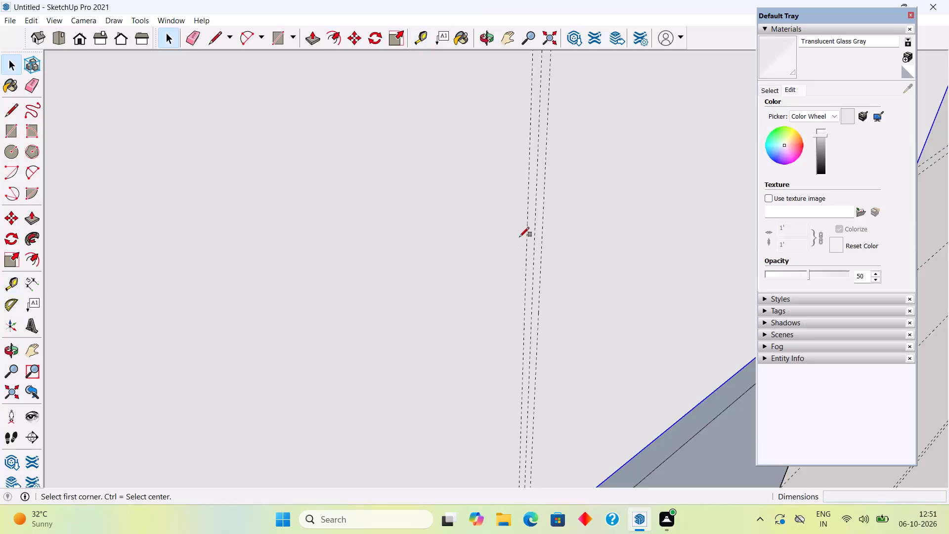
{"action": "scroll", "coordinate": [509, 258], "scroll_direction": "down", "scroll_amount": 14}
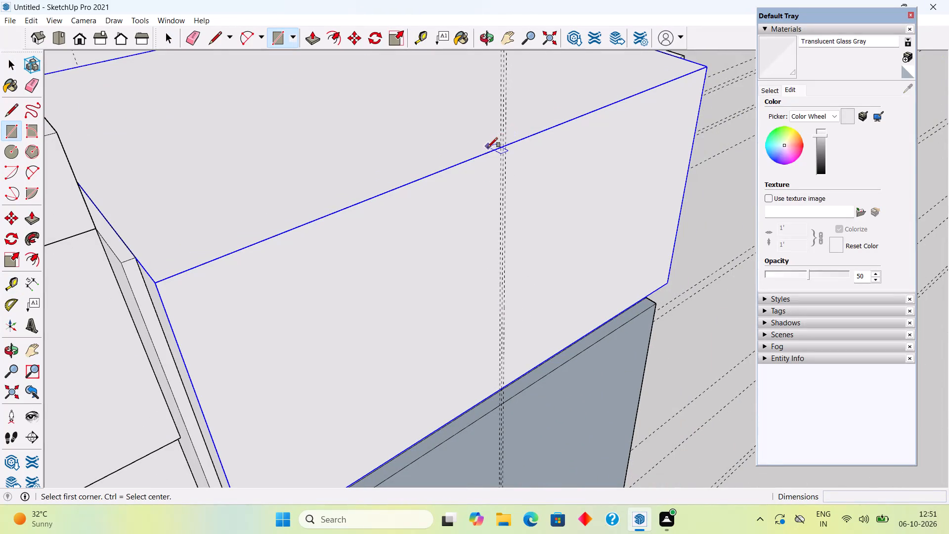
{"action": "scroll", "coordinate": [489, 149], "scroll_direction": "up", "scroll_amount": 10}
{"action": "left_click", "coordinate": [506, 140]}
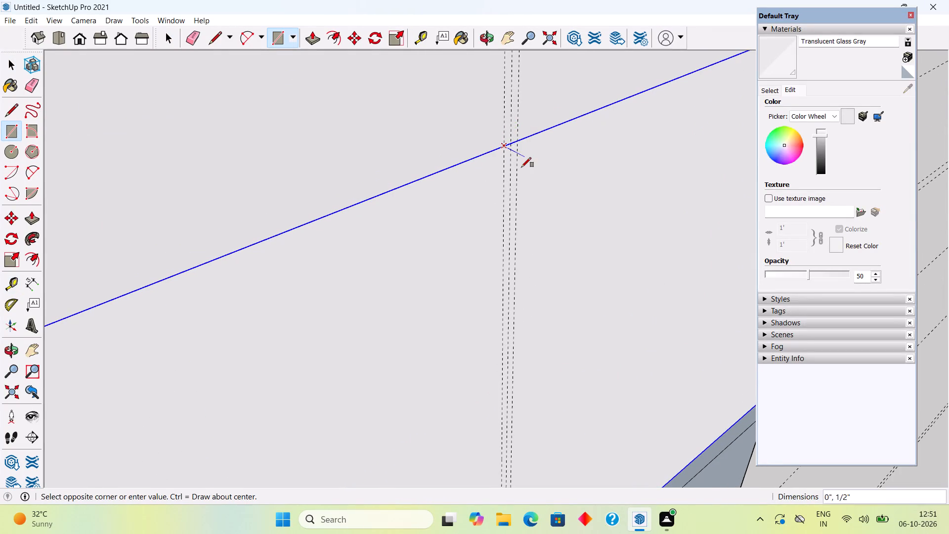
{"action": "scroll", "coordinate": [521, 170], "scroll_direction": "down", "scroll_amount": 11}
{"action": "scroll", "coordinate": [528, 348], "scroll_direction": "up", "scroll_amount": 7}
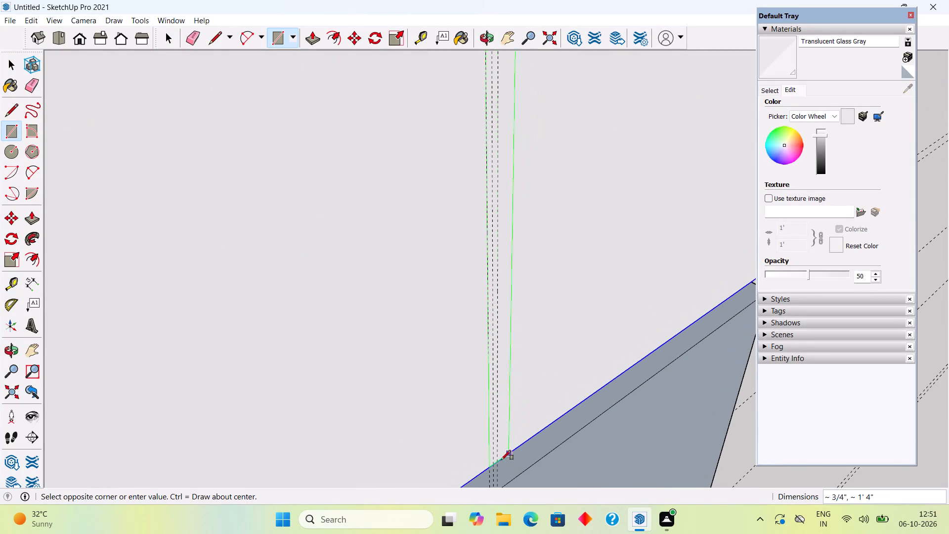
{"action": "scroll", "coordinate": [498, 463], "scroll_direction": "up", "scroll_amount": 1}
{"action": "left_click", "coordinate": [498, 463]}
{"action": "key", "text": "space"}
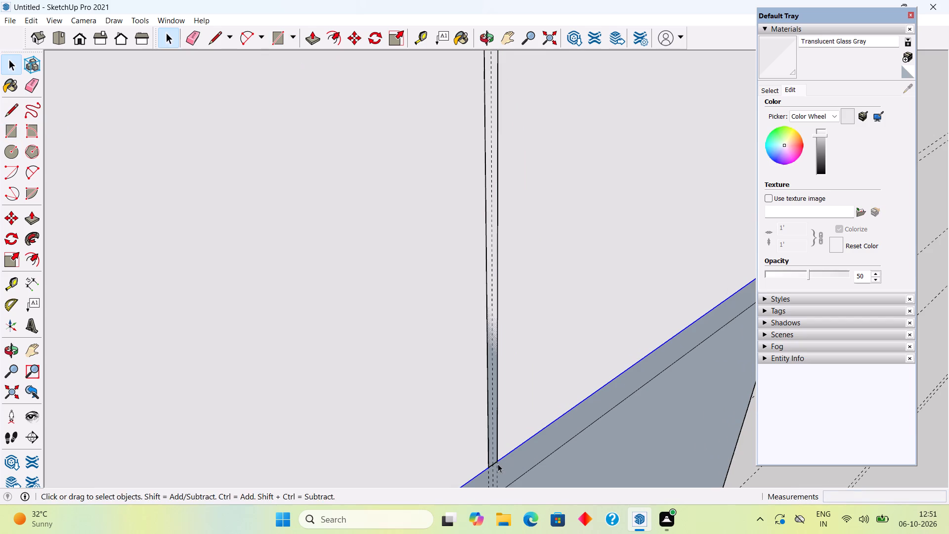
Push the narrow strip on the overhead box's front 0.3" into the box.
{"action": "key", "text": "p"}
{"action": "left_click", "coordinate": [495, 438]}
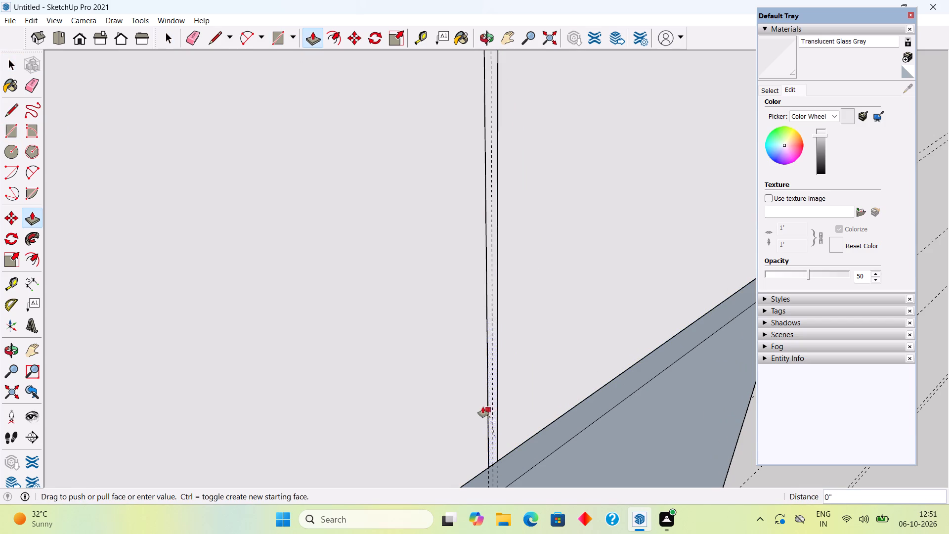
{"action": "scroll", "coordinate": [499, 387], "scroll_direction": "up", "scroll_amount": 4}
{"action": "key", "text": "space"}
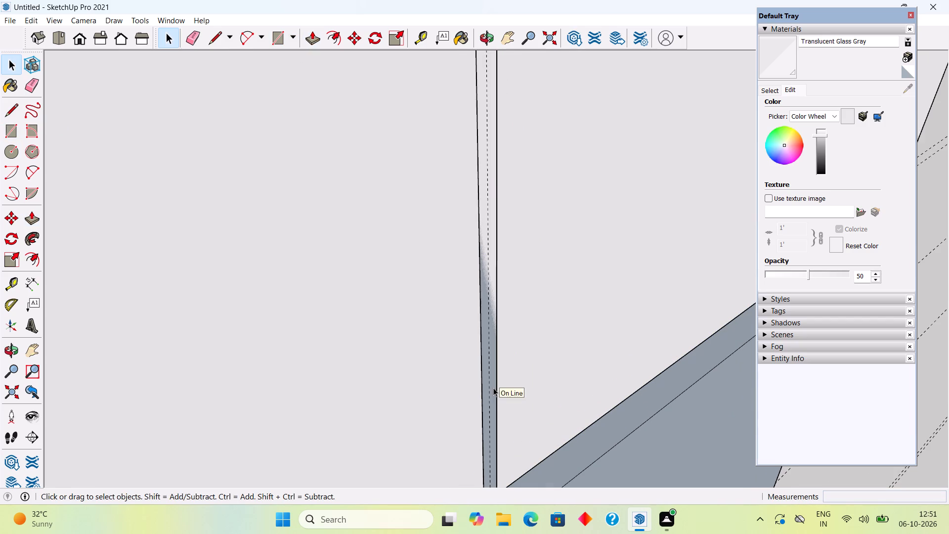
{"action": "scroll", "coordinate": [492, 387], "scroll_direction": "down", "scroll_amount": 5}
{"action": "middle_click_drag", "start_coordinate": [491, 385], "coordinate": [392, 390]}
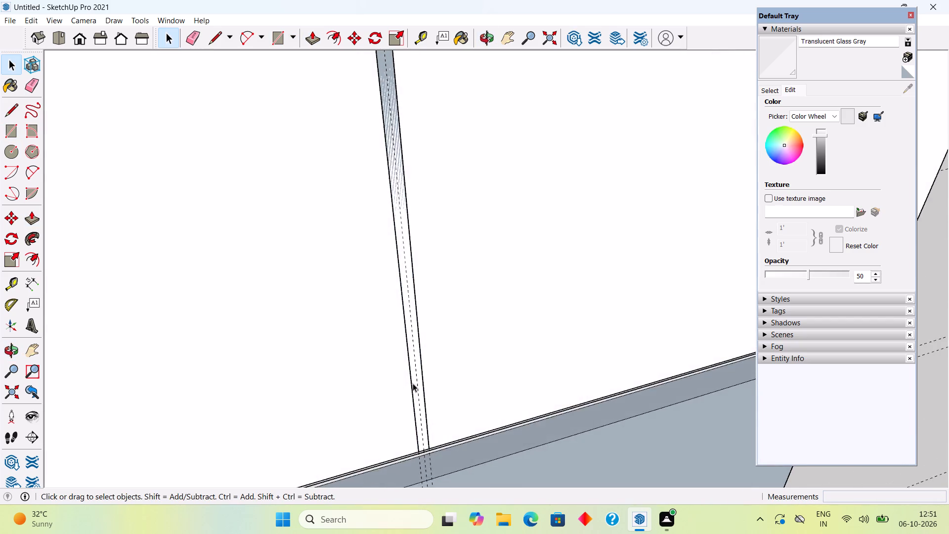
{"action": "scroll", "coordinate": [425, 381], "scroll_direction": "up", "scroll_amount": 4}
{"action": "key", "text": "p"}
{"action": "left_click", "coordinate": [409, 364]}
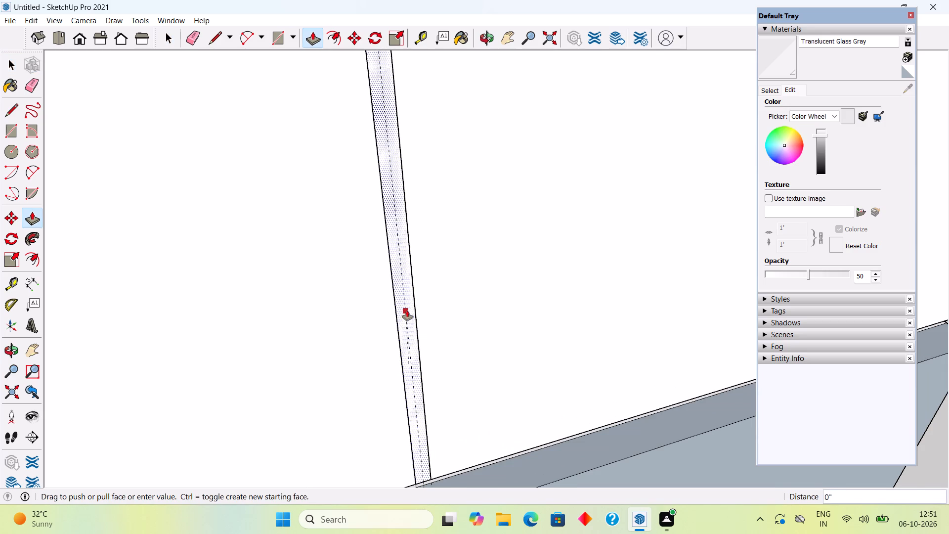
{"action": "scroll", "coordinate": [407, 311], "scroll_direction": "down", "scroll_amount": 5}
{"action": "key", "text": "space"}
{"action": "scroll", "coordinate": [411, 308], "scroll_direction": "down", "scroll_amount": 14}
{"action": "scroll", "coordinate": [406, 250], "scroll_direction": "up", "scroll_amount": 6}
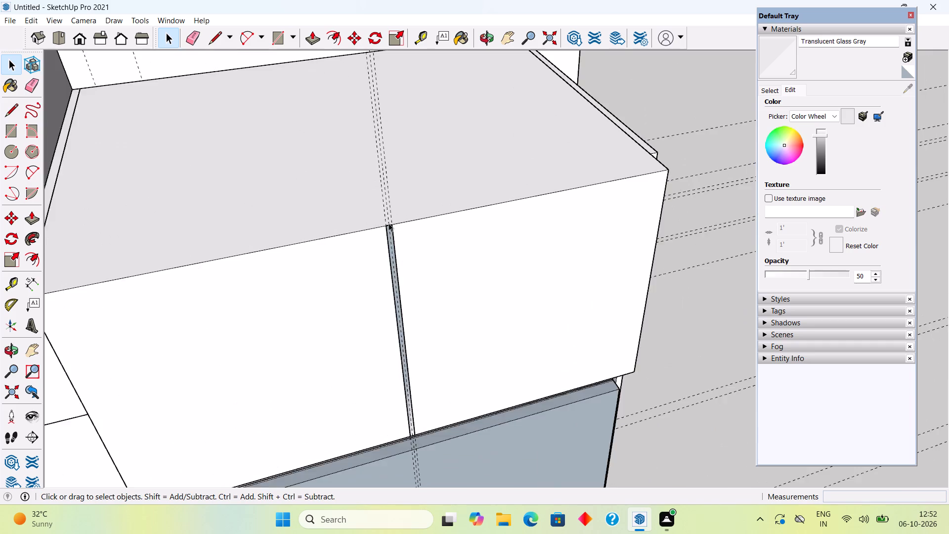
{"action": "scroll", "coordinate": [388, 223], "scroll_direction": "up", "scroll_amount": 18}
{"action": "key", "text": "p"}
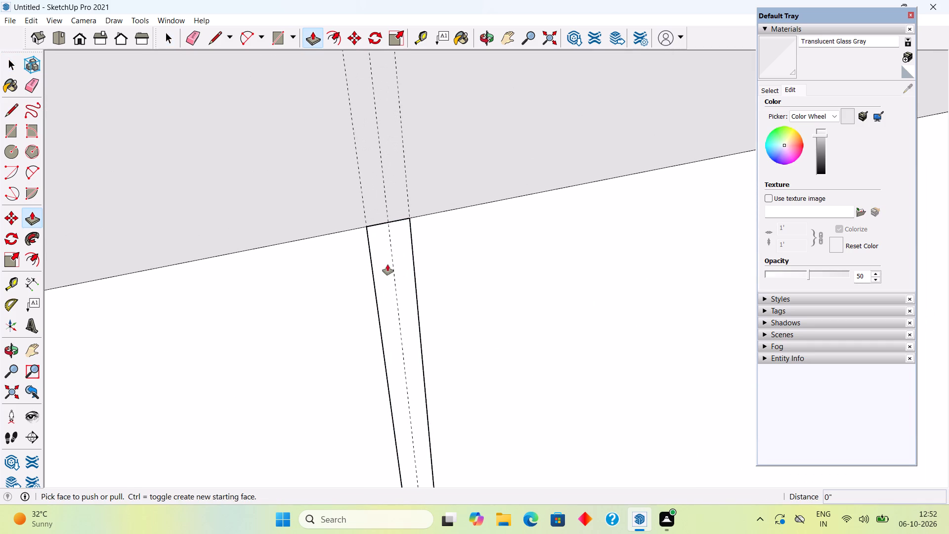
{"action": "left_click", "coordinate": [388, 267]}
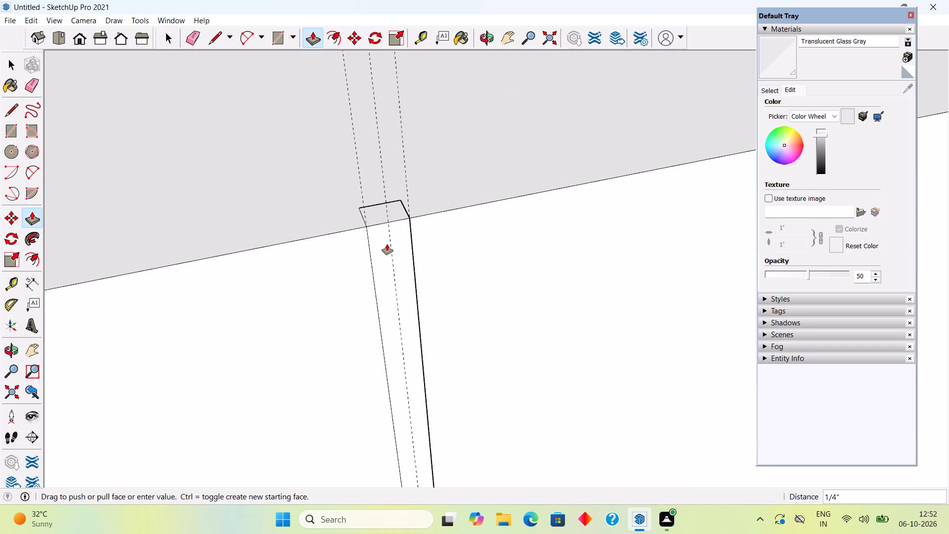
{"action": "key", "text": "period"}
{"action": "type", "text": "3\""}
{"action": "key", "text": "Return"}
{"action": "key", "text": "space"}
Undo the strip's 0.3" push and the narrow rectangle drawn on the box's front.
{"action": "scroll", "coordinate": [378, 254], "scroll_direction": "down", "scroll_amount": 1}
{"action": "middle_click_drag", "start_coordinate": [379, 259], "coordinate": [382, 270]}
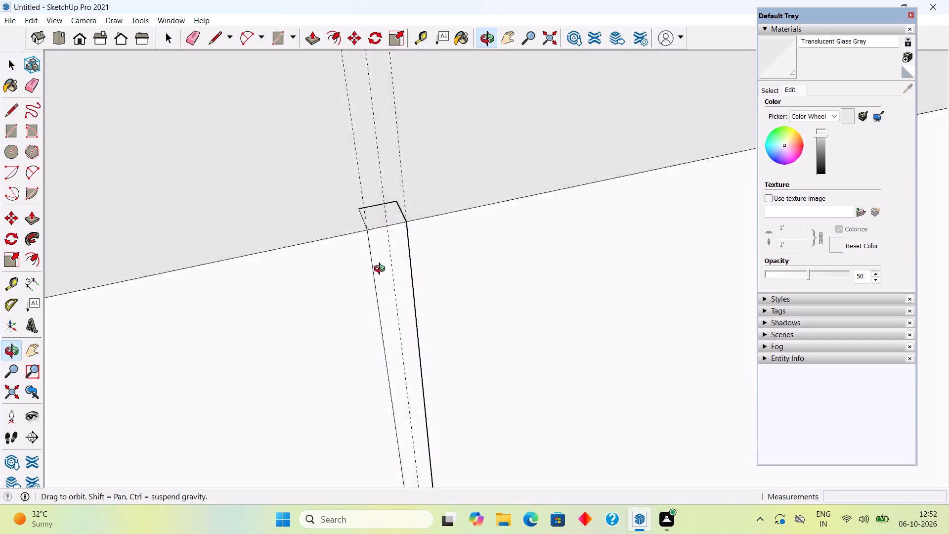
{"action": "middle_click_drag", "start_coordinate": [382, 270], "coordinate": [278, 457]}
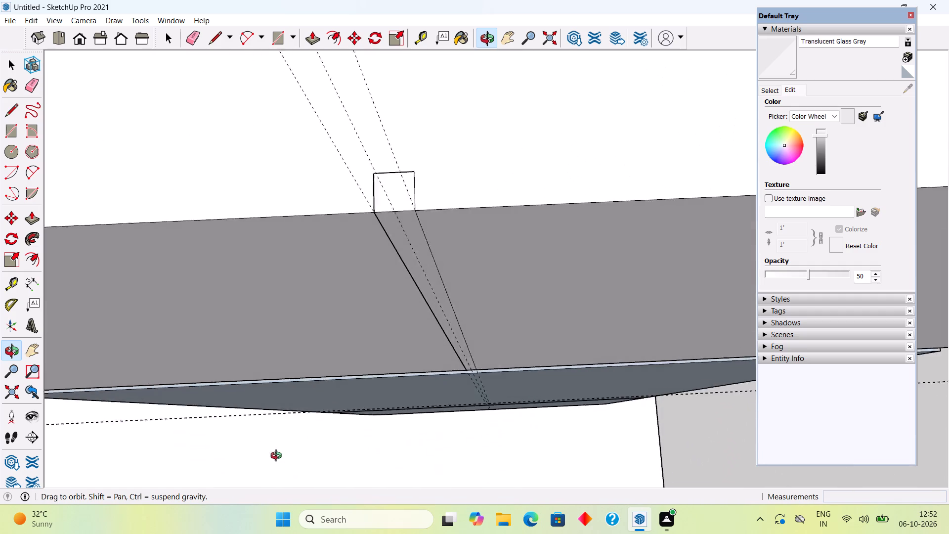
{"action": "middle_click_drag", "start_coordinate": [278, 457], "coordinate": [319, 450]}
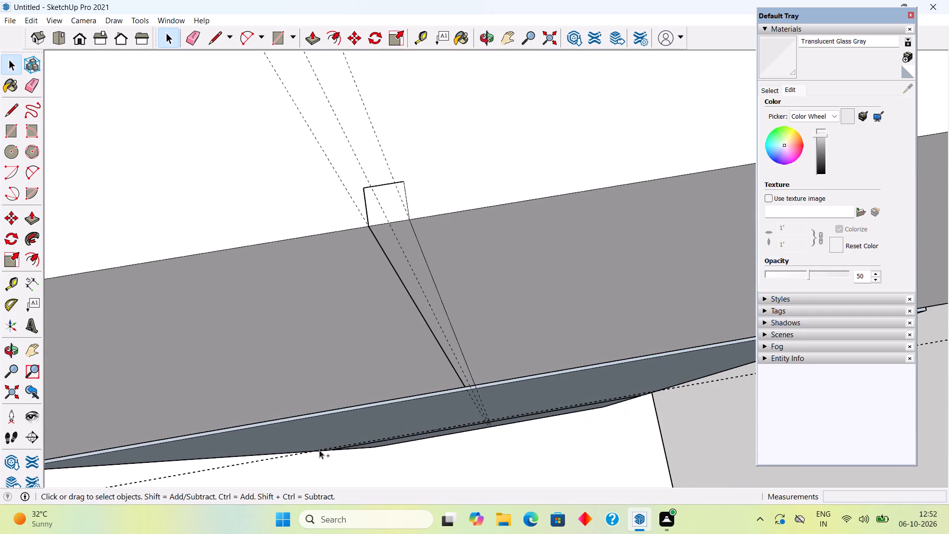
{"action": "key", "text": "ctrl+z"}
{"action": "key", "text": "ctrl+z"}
Open the overhead box group and draw a narrow vertical rectangle between the two outer guides, over the front face's full height.
{"action": "left_click", "coordinate": [377, 373]}
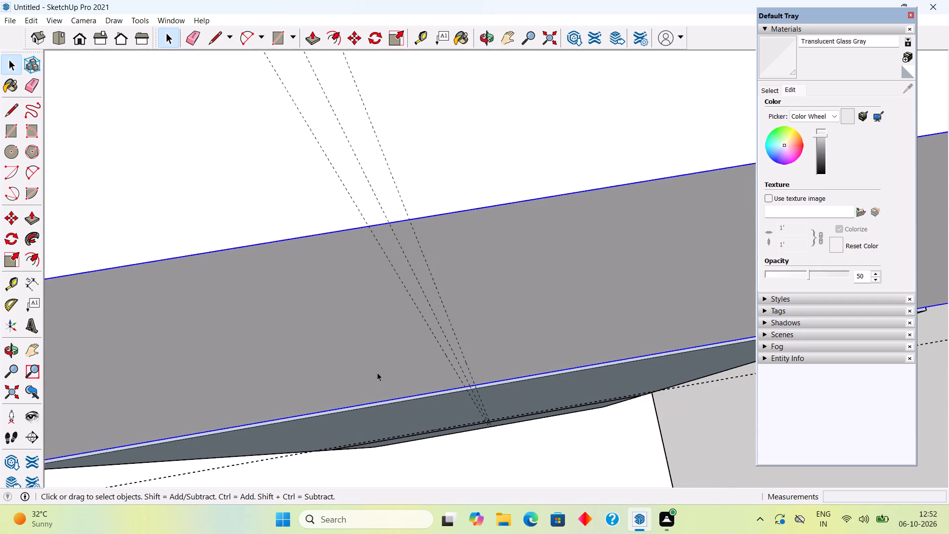
{"action": "scroll", "coordinate": [377, 372], "scroll_direction": "down", "scroll_amount": 6}
{"action": "triple_click", "coordinate": [375, 369]}
{"action": "scroll", "coordinate": [372, 328], "scroll_direction": "up", "scroll_amount": 5}
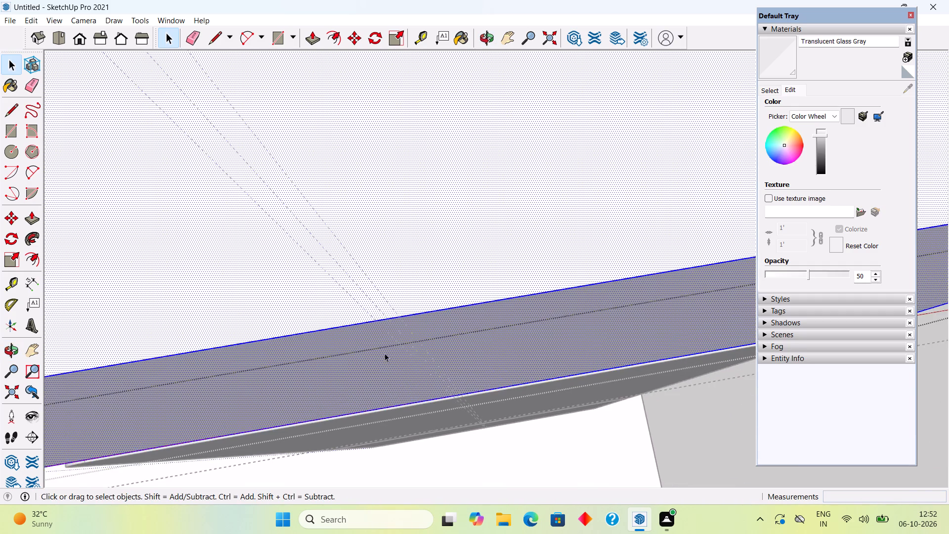
{"action": "middle_click_drag", "start_coordinate": [385, 354], "coordinate": [431, 245]}
{"action": "key", "text": "r"}
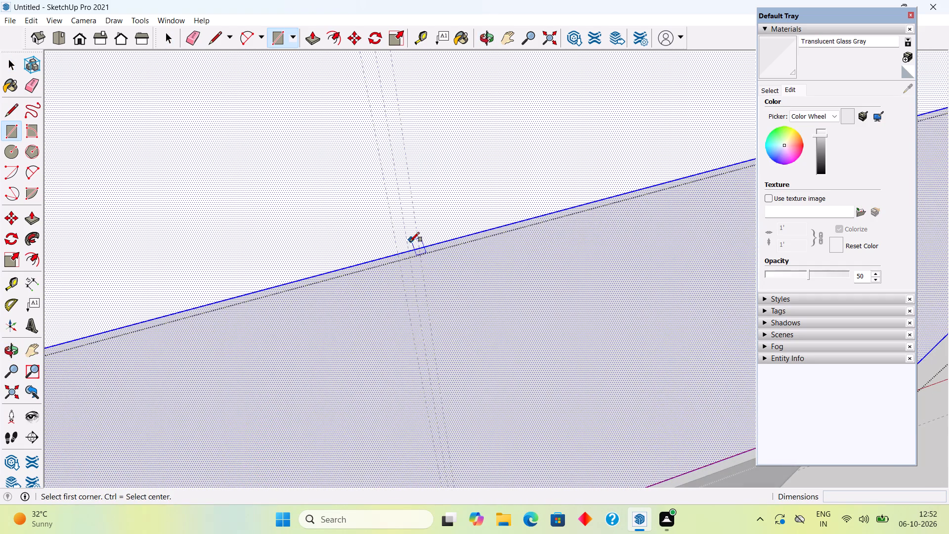
{"action": "left_click", "coordinate": [398, 250]}
{"action": "scroll", "coordinate": [421, 312], "scroll_direction": "down", "scroll_amount": 11}
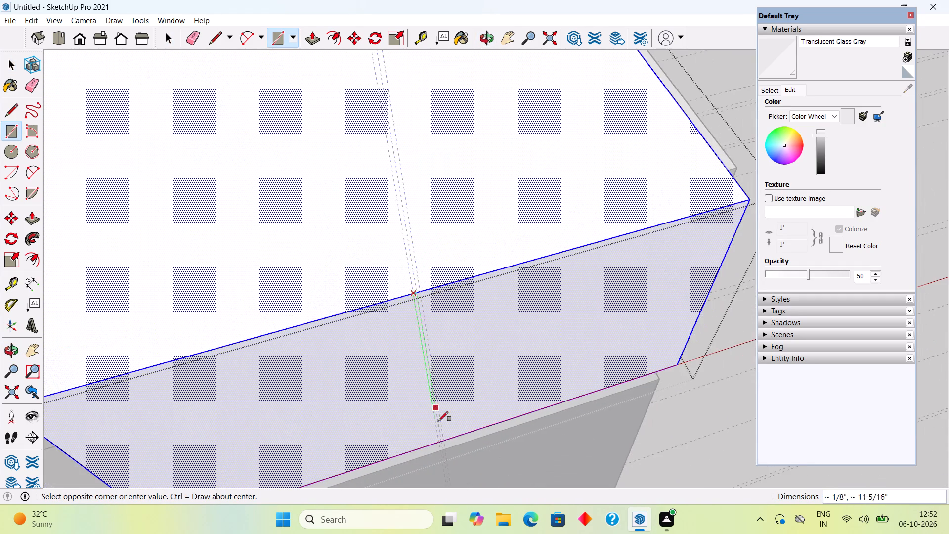
{"action": "scroll", "coordinate": [443, 446], "scroll_direction": "up", "scroll_amount": 20}
{"action": "scroll", "coordinate": [443, 446], "scroll_direction": "up", "scroll_amount": 3}
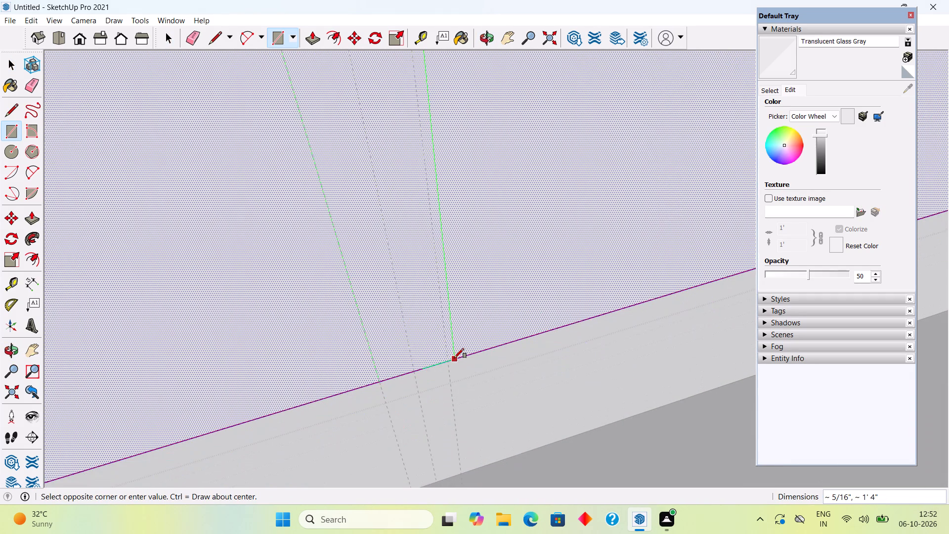
{"action": "left_click", "coordinate": [450, 361]}
{"action": "key", "text": "space"}
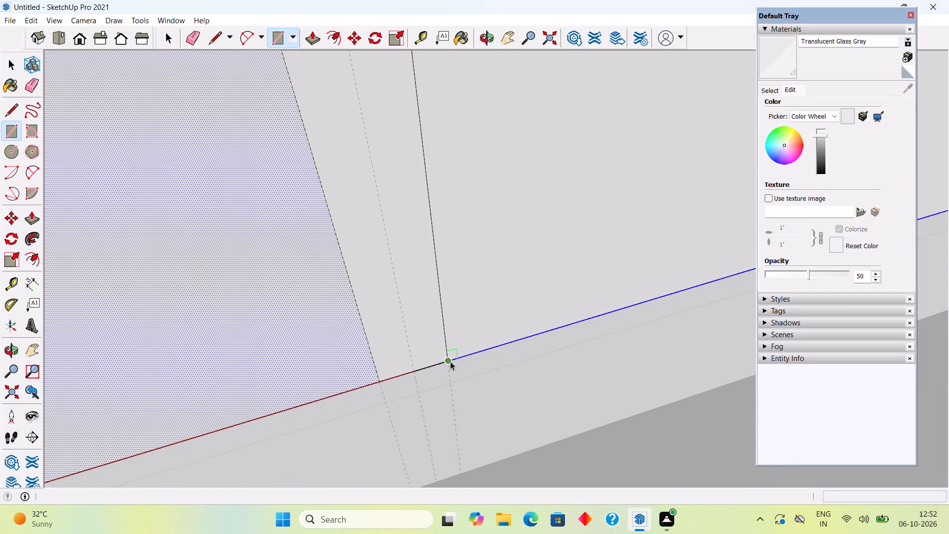
Push the narrow strip 0.3" into the overhead box to form the middle groove, and leave the group.
{"action": "type", "text": "p"}
{"action": "left_click", "coordinate": [429, 355]}
{"action": "type", "text": ".3\""}
{"action": "key", "text": "Return"}
{"action": "key", "text": "space"}
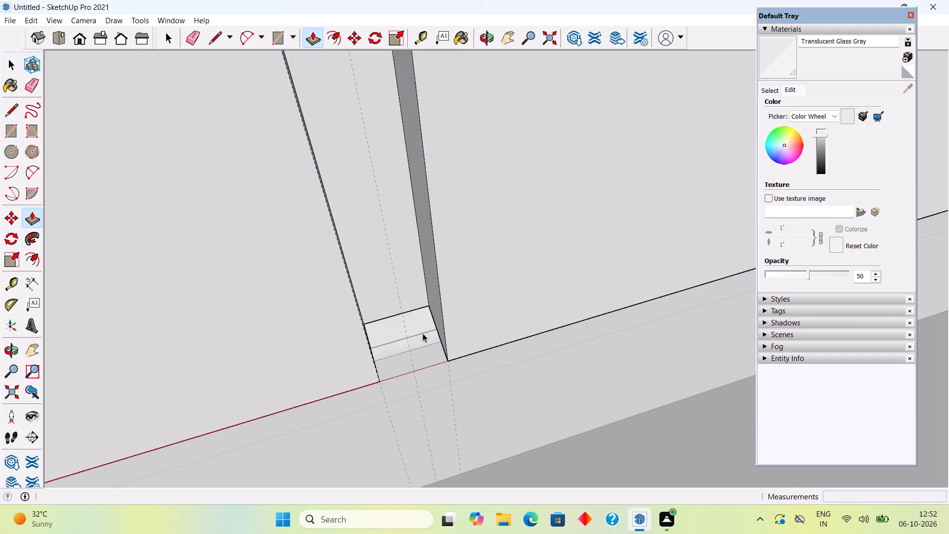
{"action": "scroll", "coordinate": [415, 327], "scroll_direction": "down", "scroll_amount": 20}
{"action": "scroll", "coordinate": [415, 327], "scroll_direction": "down", "scroll_amount": 12}
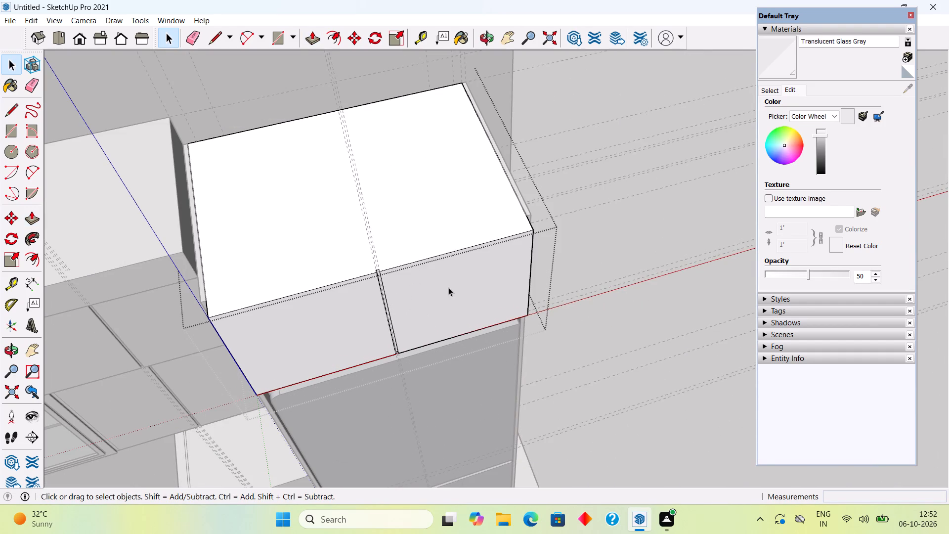
{"action": "left_click", "coordinate": [600, 231]}
Extend the front edge of the tall unit's right side panel 2" forward, flush with the overhead box's front.
{"action": "middle_click_drag", "start_coordinate": [478, 352], "coordinate": [364, 277]}
{"action": "scroll", "coordinate": [427, 252], "scroll_direction": "up", "scroll_amount": 4}
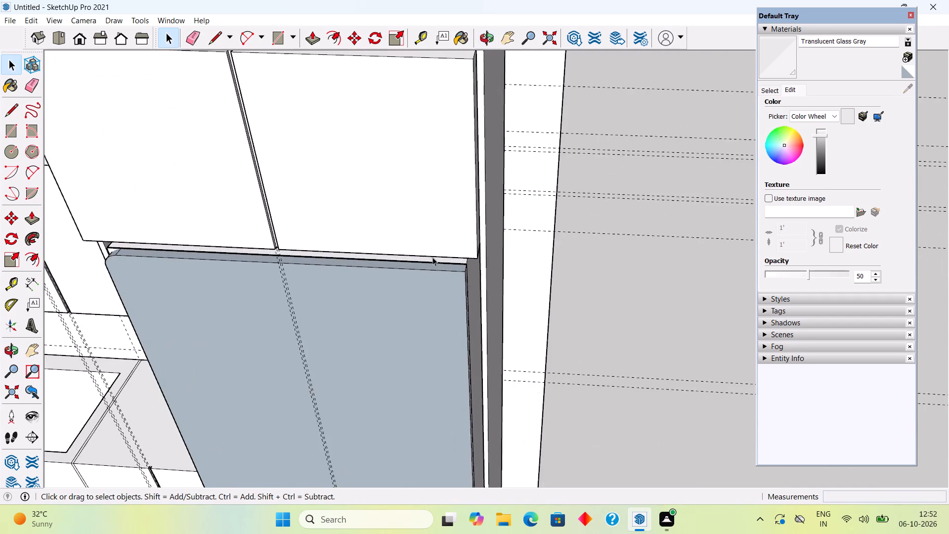
{"action": "scroll", "coordinate": [462, 266], "scroll_direction": "up", "scroll_amount": 4}
{"action": "middle_click_drag", "start_coordinate": [386, 261], "coordinate": [306, 228]}
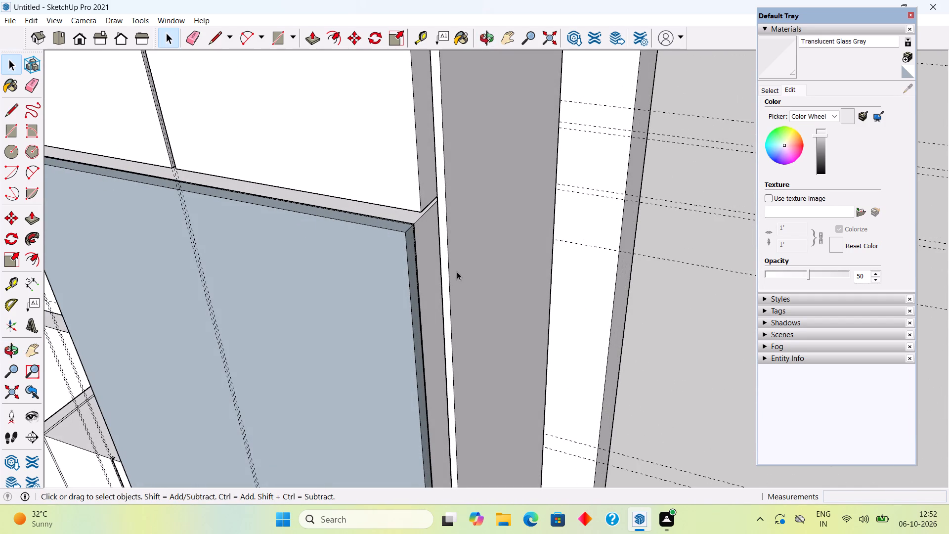
{"action": "triple_click", "coordinate": [448, 275]}
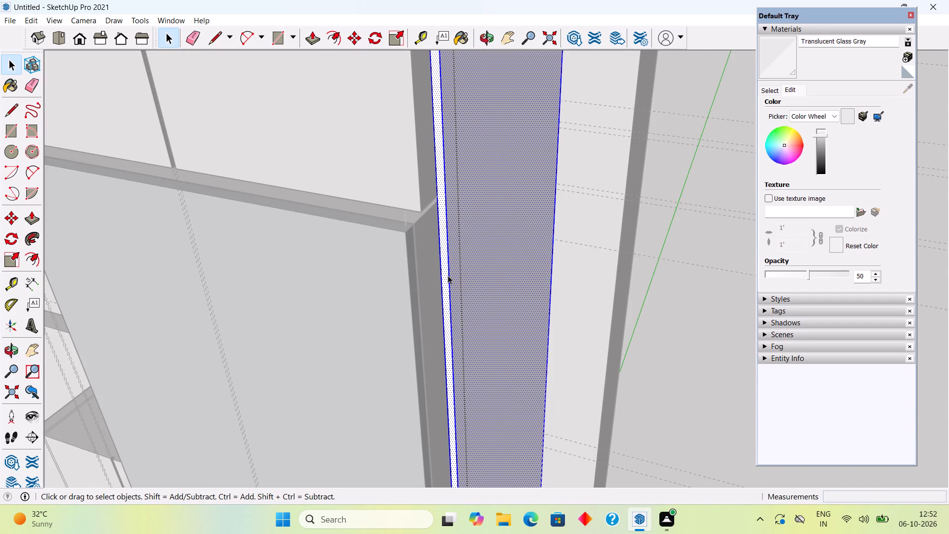
{"action": "key", "text": "p"}
{"action": "left_click", "coordinate": [440, 265]}
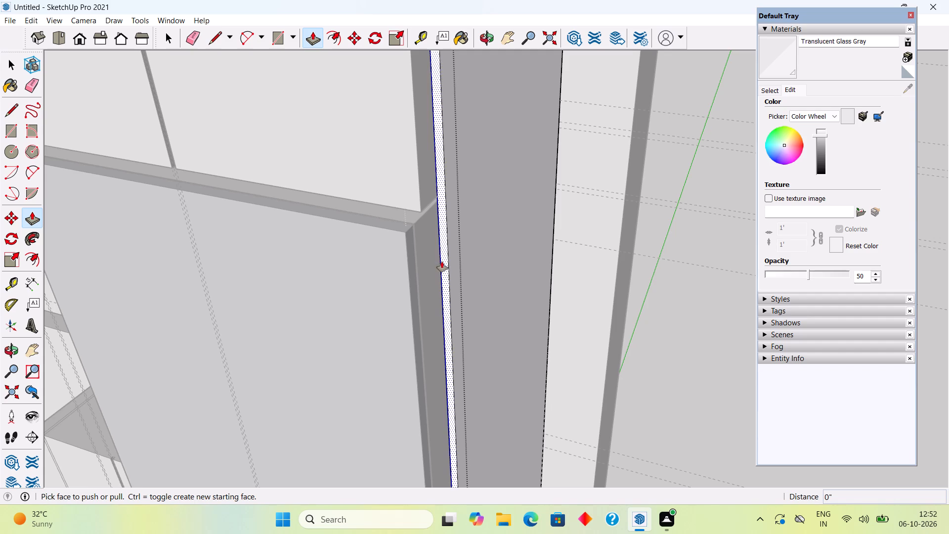
{"action": "left_click", "coordinate": [444, 265]}
{"action": "left_click", "coordinate": [406, 192]}
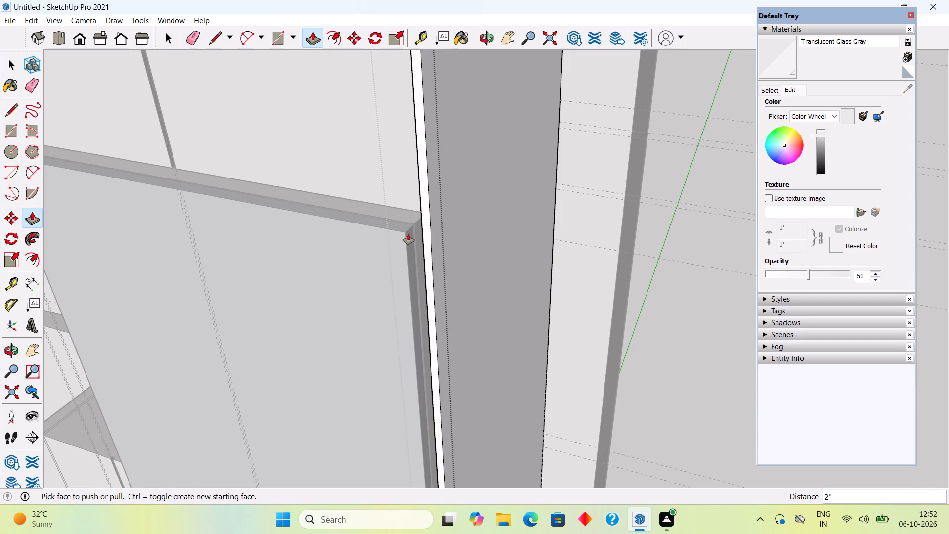
{"action": "middle_click_drag", "start_coordinate": [429, 307], "coordinate": [494, 315]}
{"action": "scroll", "coordinate": [494, 315], "scroll_direction": "down", "scroll_amount": 9}
{"action": "key", "text": "space"}
Extend the front edge of the tall unit's left side panel forward, flush with the overhead box's front, and close the group.
{"action": "middle_click_drag", "start_coordinate": [325, 267], "coordinate": [327, 267]}
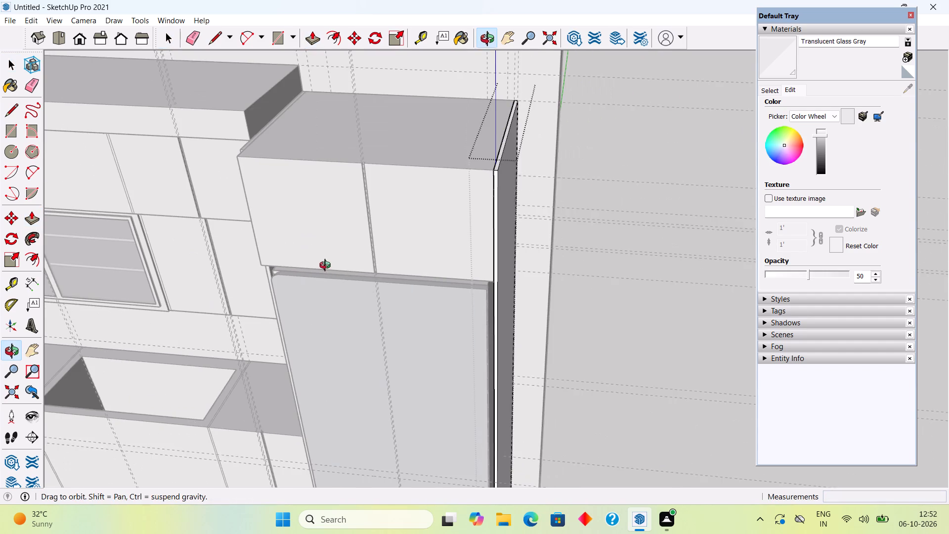
{"action": "middle_click_drag", "start_coordinate": [327, 267], "coordinate": [527, 240]}
{"action": "scroll", "coordinate": [423, 247], "scroll_direction": "up", "scroll_amount": 4}
{"action": "scroll", "coordinate": [323, 250], "scroll_direction": "up", "scroll_amount": 3}
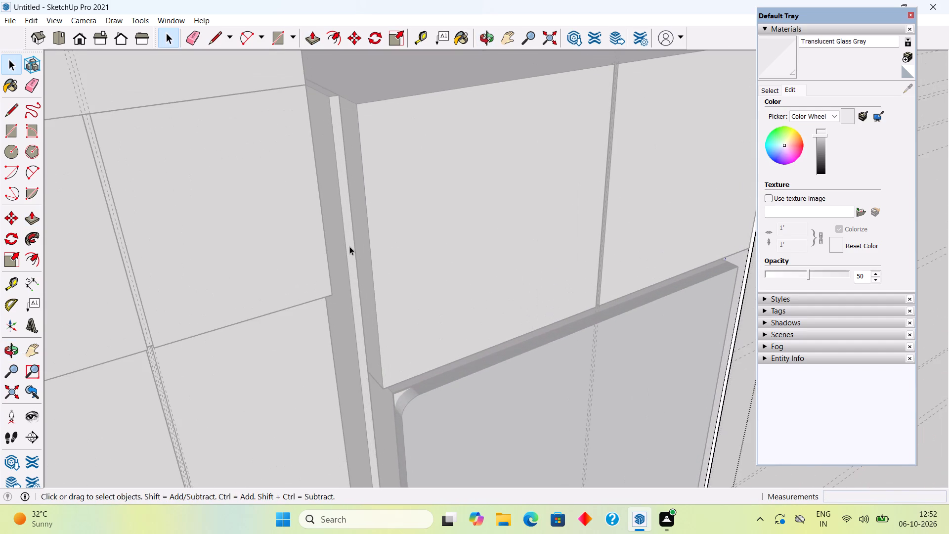
{"action": "triple_click", "coordinate": [349, 246]}
{"action": "key", "text": "p"}
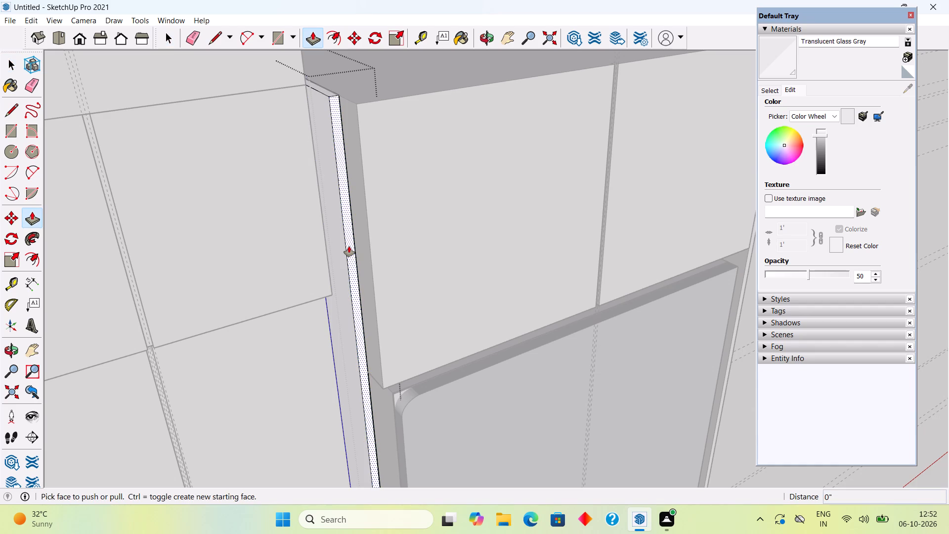
{"action": "left_click", "coordinate": [349, 246]}
{"action": "left_click", "coordinate": [383, 238]}
{"action": "key", "text": "space"}
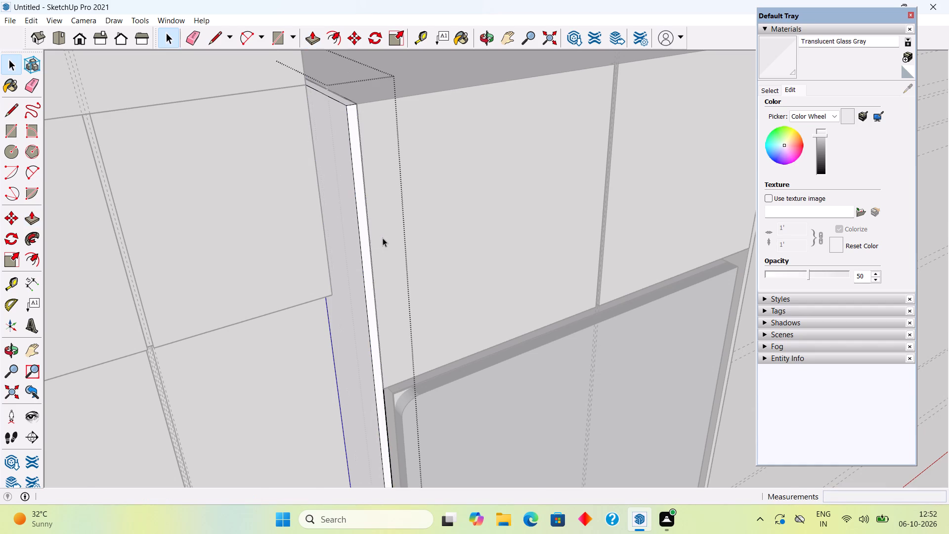
{"action": "scroll", "coordinate": [383, 238], "scroll_direction": "down", "scroll_amount": 16}
{"action": "middle_click_drag", "start_coordinate": [371, 229], "coordinate": [255, 177]}
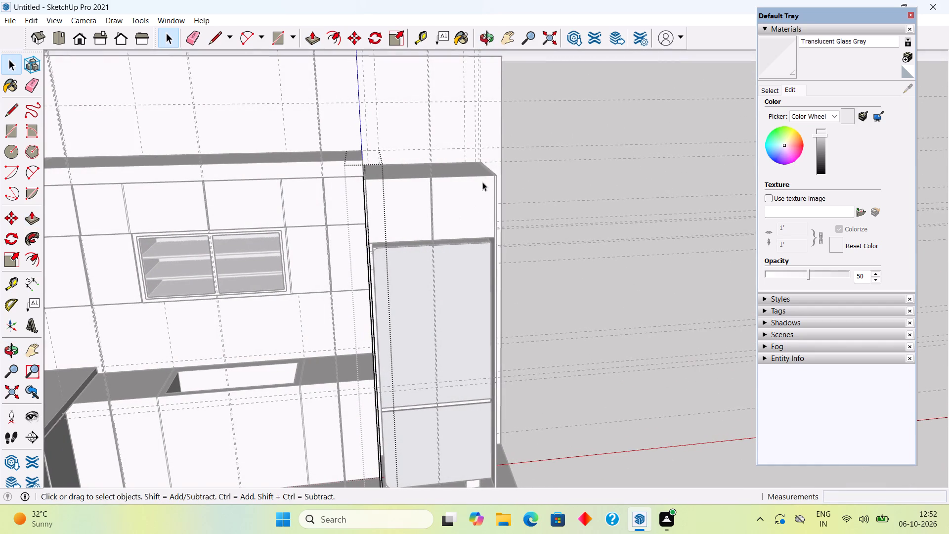
{"action": "left_click", "coordinate": [538, 200]}
Draw a rectangle about 2' 9" by 4" on the wall above the overhead box, from the neighbouring cabinets' top corner to the right side panel.
{"action": "scroll", "coordinate": [391, 175], "scroll_direction": "up", "scroll_amount": 9}
{"action": "scroll", "coordinate": [336, 151], "scroll_direction": "up", "scroll_amount": 4}
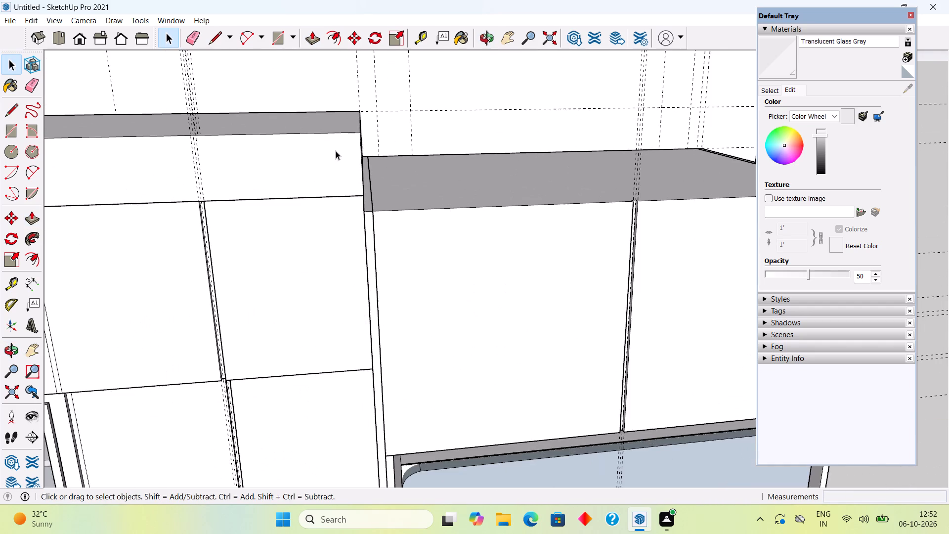
{"action": "scroll", "coordinate": [347, 160], "scroll_direction": "up", "scroll_amount": 1}
{"action": "middle_click_drag", "start_coordinate": [355, 168], "coordinate": [260, 266]}
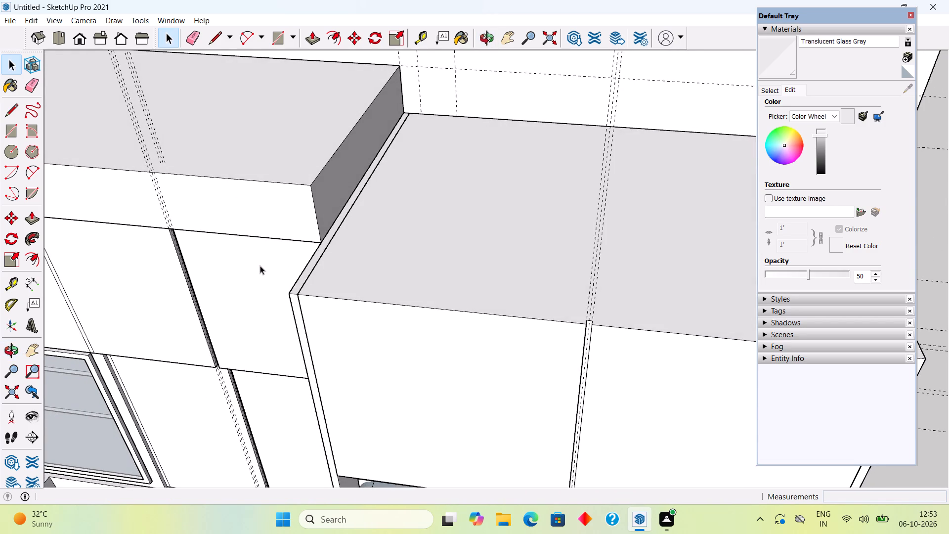
{"action": "key", "text": "r"}
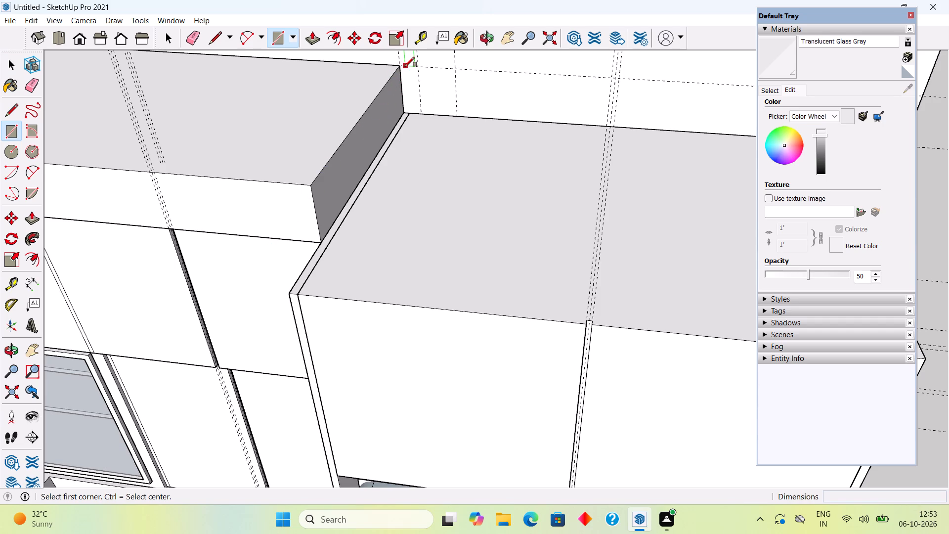
{"action": "left_click", "coordinate": [401, 64]}
{"action": "scroll", "coordinate": [449, 147], "scroll_direction": "down", "scroll_amount": 9}
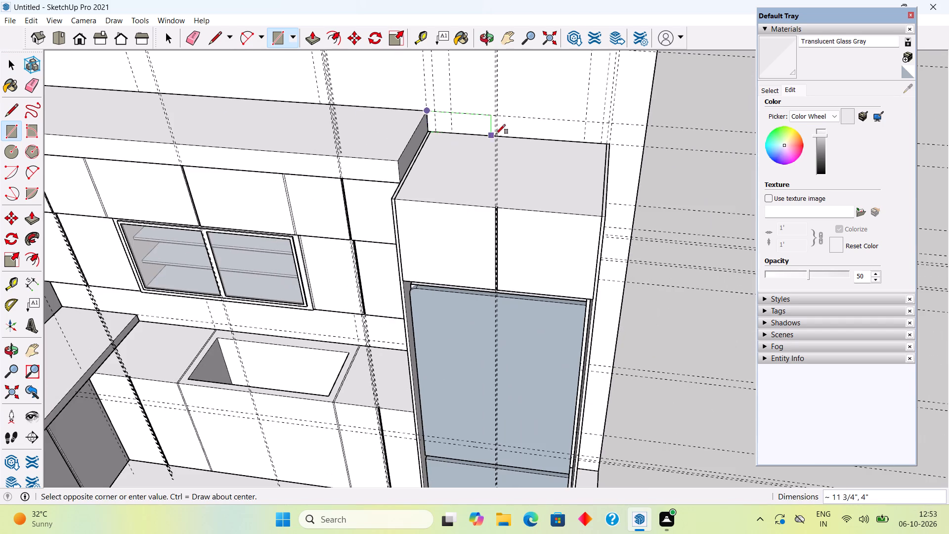
{"action": "scroll", "coordinate": [549, 130], "scroll_direction": "up", "scroll_amount": 4}
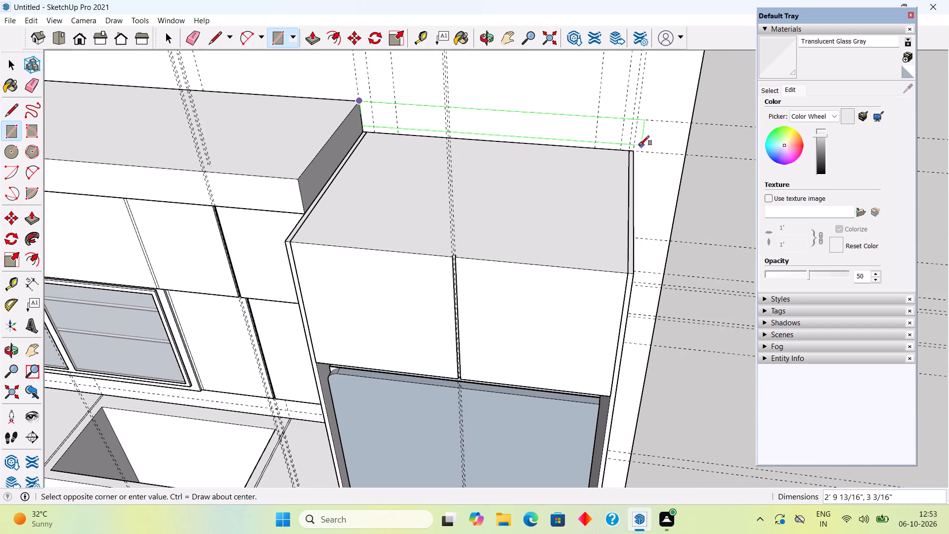
{"action": "scroll", "coordinate": [634, 150], "scroll_direction": "up", "scroll_amount": 3}
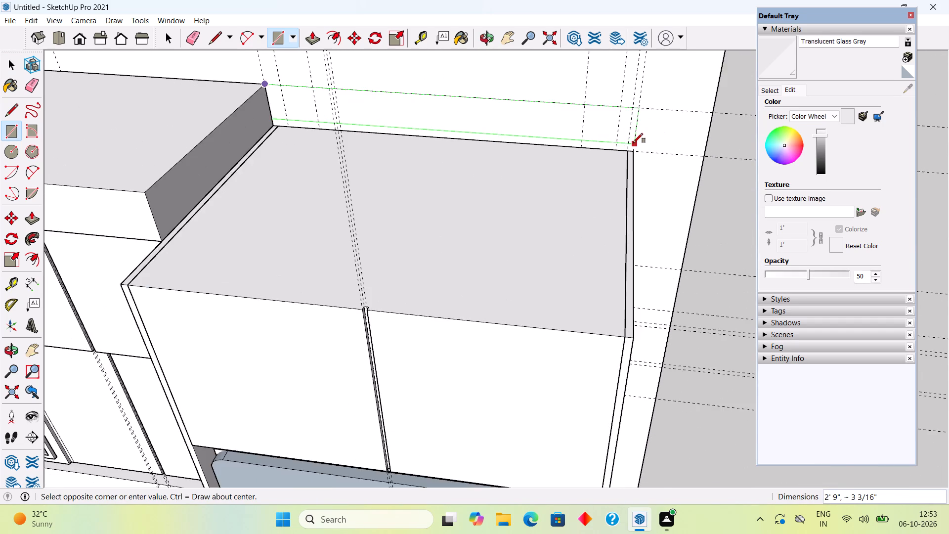
{"action": "scroll", "coordinate": [633, 143], "scroll_direction": "up", "scroll_amount": 4}
{"action": "left_click", "coordinate": [633, 152]}
{"action": "key", "text": "space"}
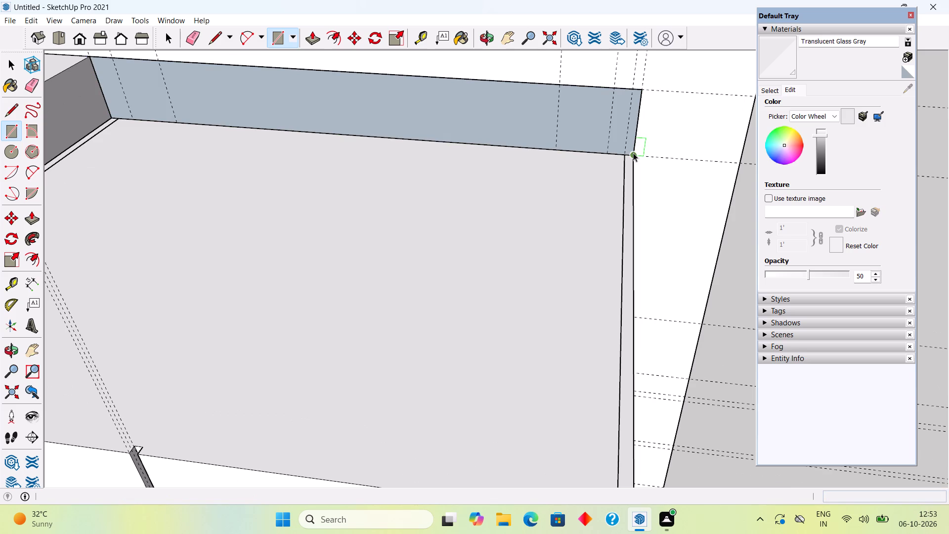
Pull the wall rectangle forward about 2' 3/16" over the overhead box, up to the side panel's front edge.
{"action": "type", "text": "p"}
{"action": "left_click", "coordinate": [585, 132]}
{"action": "scroll", "coordinate": [550, 141], "scroll_direction": "down", "scroll_amount": 7}
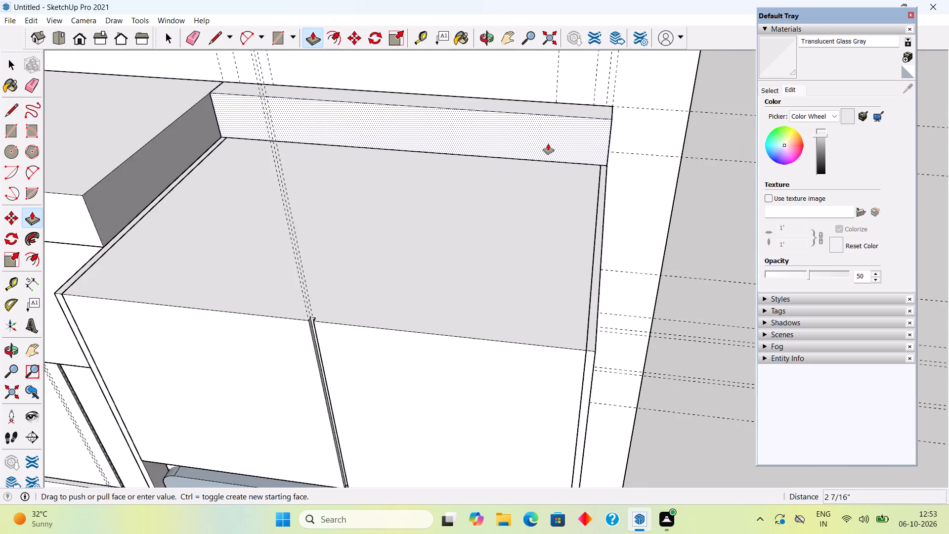
{"action": "scroll", "coordinate": [548, 144], "scroll_direction": "down", "scroll_amount": 3}
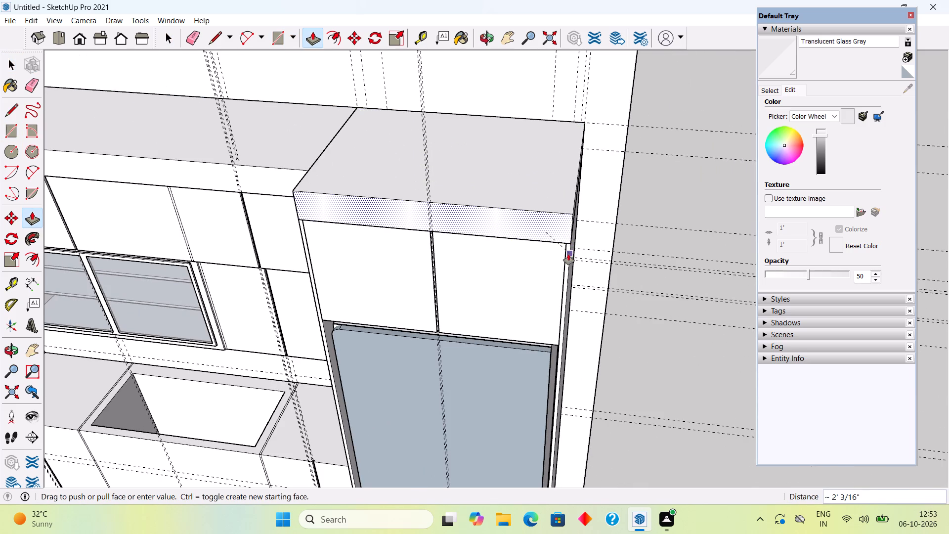
{"action": "left_click", "coordinate": [568, 254]}
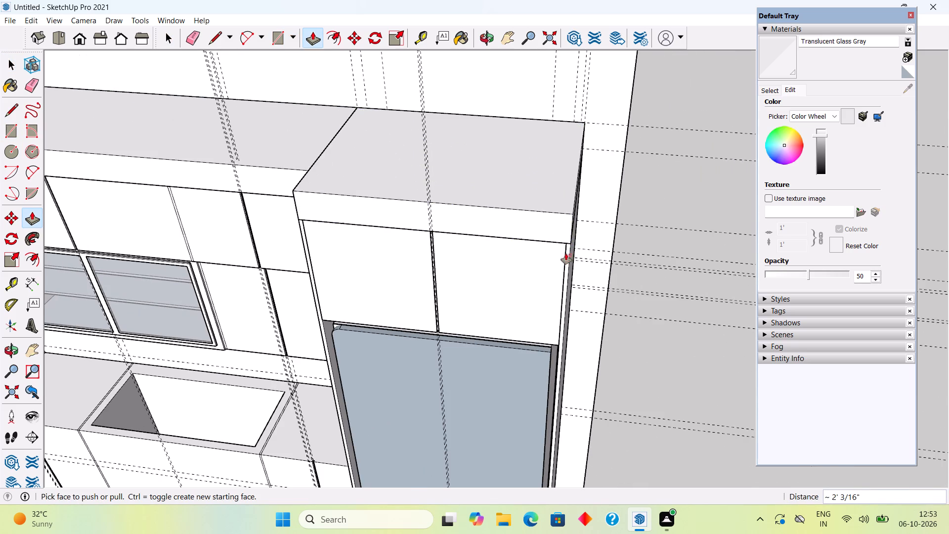
Pull the front face of the new top filler box a further 0.1" forward.
{"action": "left_click", "coordinate": [503, 230]}
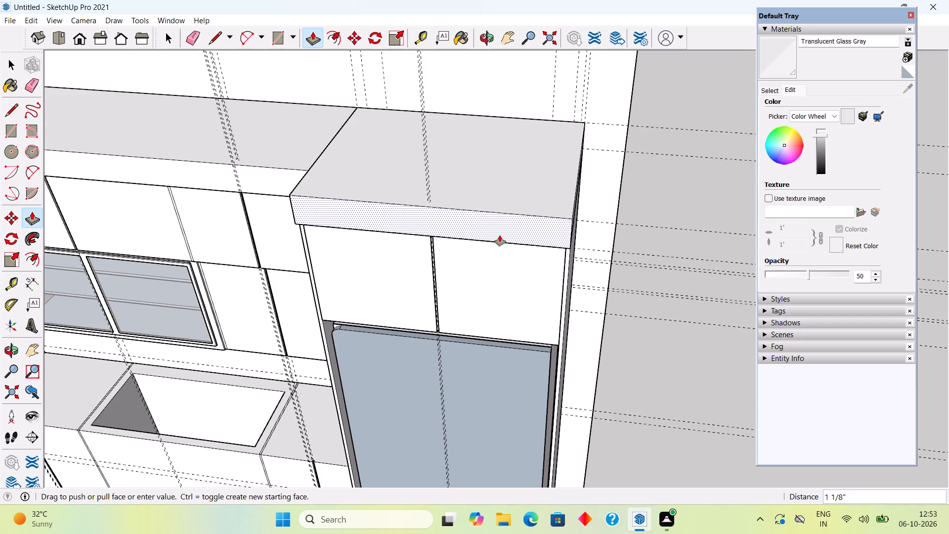
{"action": "type", "text": ".1\""}
{"action": "key", "text": "Return"}
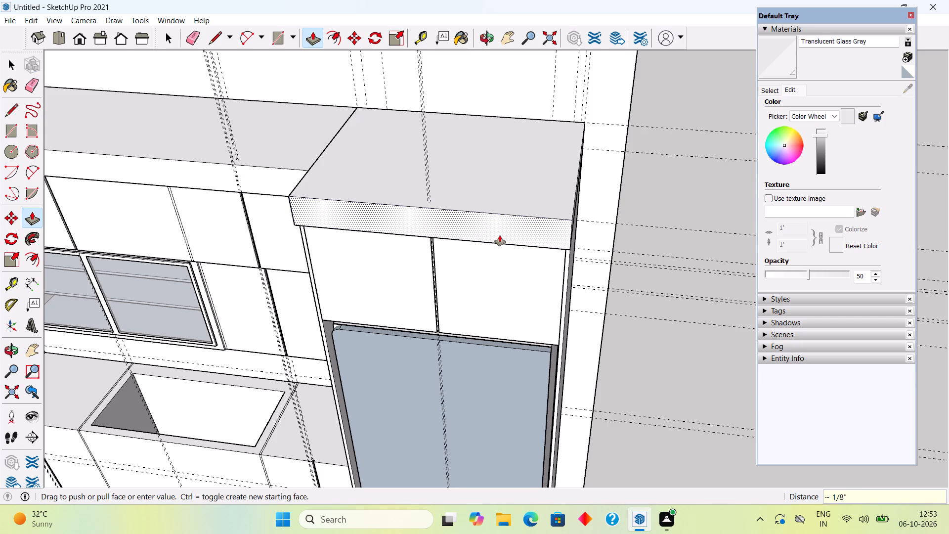
{"action": "key", "text": "space"}
Make the whole filler box above the overhead cabinet a group.
{"action": "triple_click", "coordinate": [496, 230]}
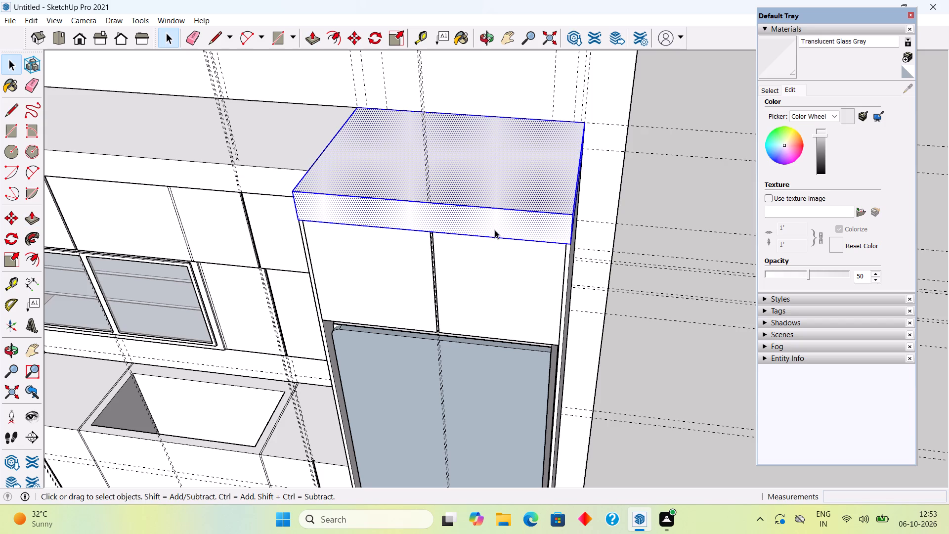
{"action": "right_click", "coordinate": [494, 229]}
{"action": "left_click", "coordinate": [532, 329]}
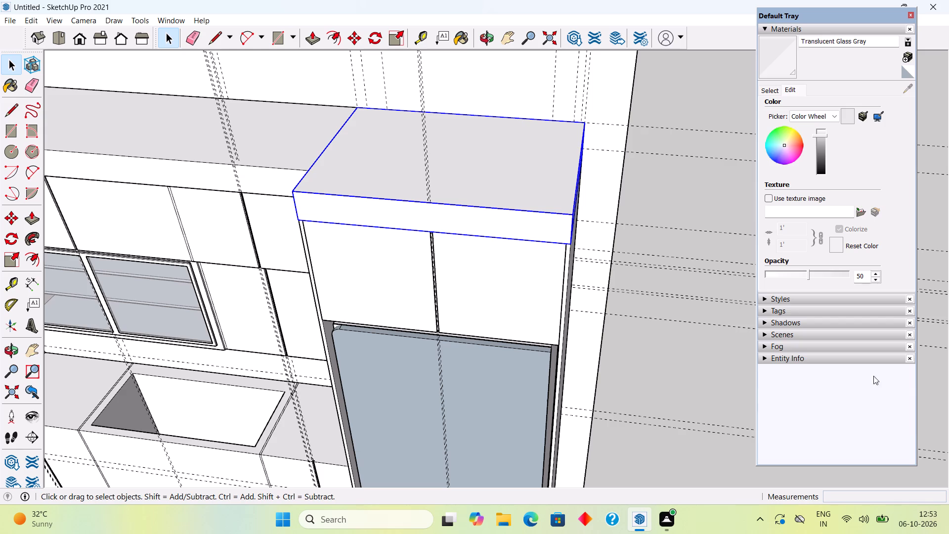
{"action": "left_click", "coordinate": [668, 391]}
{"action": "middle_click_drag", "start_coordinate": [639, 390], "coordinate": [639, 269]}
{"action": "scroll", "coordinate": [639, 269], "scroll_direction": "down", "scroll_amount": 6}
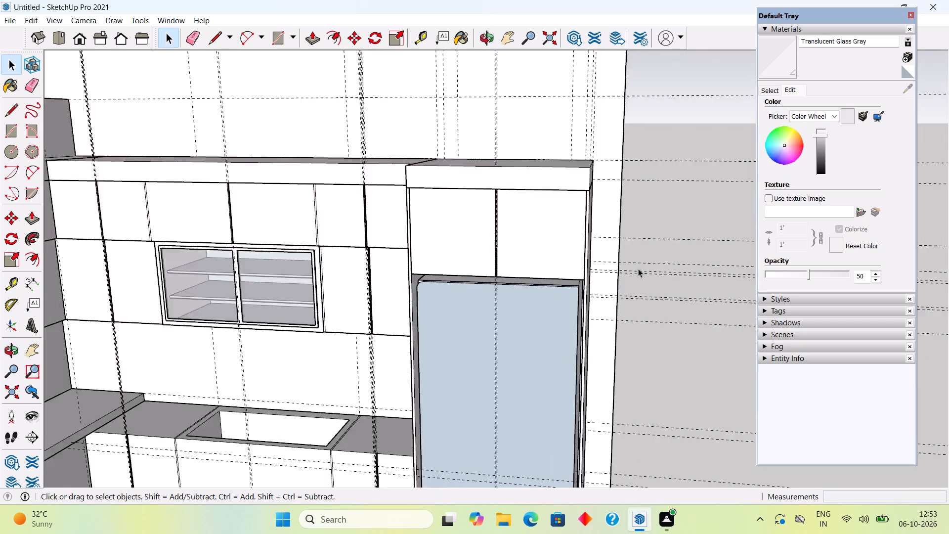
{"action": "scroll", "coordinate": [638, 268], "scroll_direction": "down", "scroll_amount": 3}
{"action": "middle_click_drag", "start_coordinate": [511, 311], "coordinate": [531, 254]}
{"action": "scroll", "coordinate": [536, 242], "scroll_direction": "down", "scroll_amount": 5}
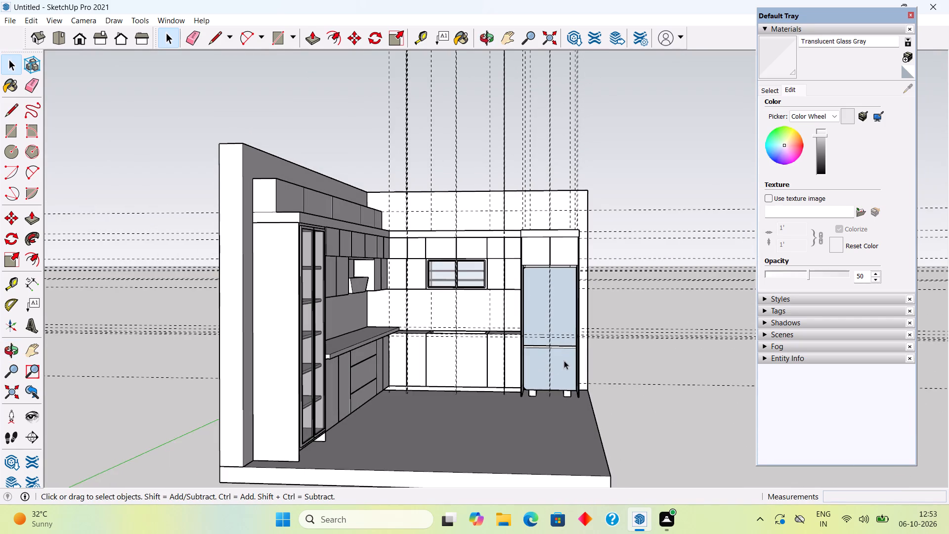
Delete all construction guides from the kitchen model.
{"action": "scroll", "coordinate": [567, 362], "scroll_direction": "up", "scroll_amount": 7}
{"action": "middle_click_drag", "start_coordinate": [538, 365], "coordinate": [492, 392]}
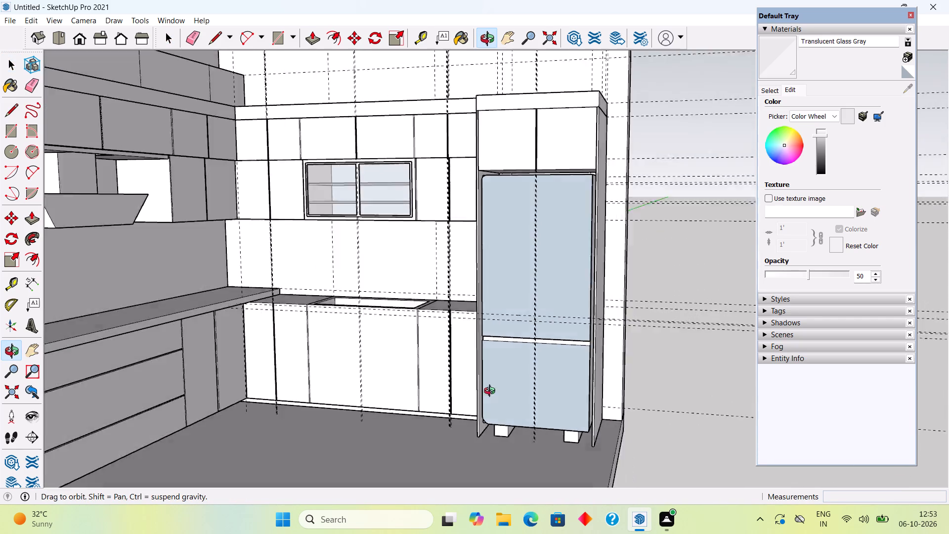
{"action": "middle_click_drag", "start_coordinate": [492, 392], "coordinate": [396, 447]}
{"action": "scroll", "coordinate": [396, 446], "scroll_direction": "down", "scroll_amount": 3}
{"action": "scroll", "coordinate": [381, 382], "scroll_direction": "down", "scroll_amount": 5}
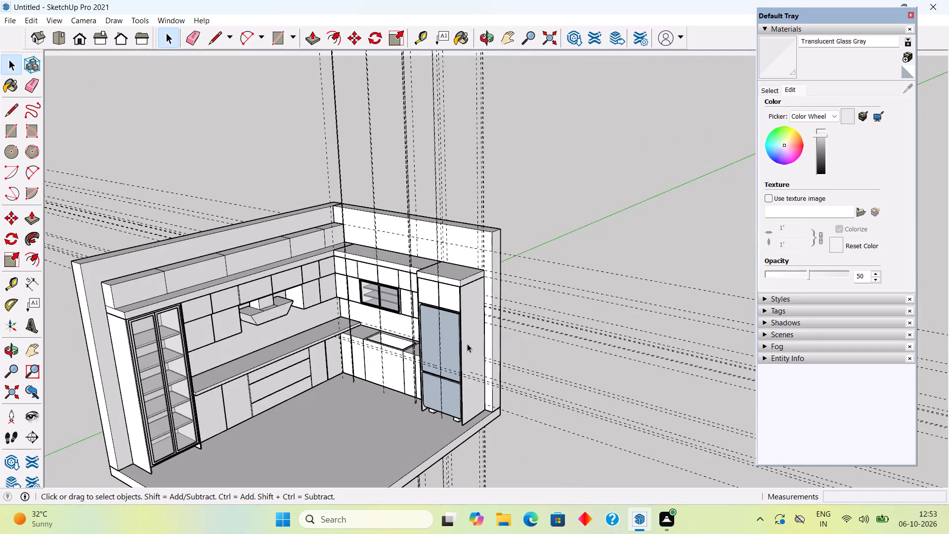
{"action": "left_click", "coordinate": [546, 198]}
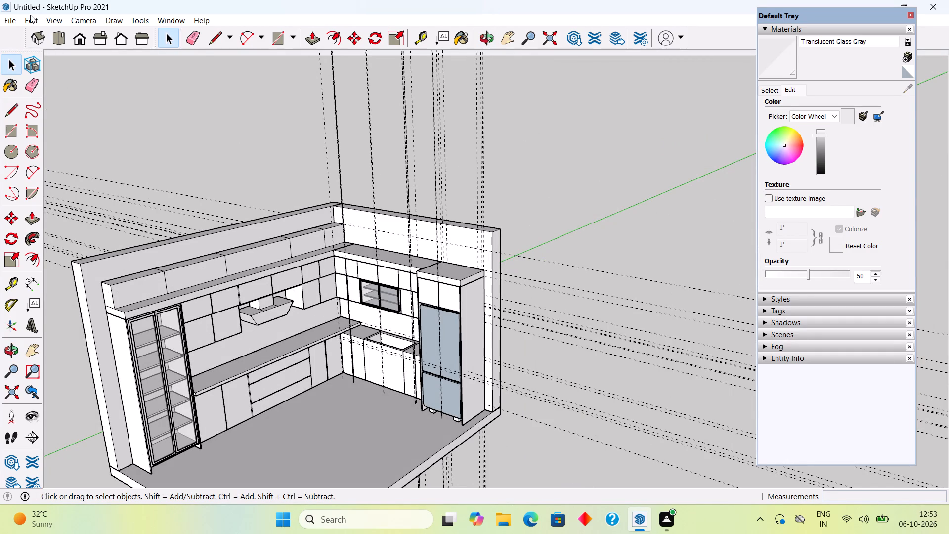
{"action": "left_click", "coordinate": [30, 15]}
{"action": "left_click", "coordinate": [81, 132]}
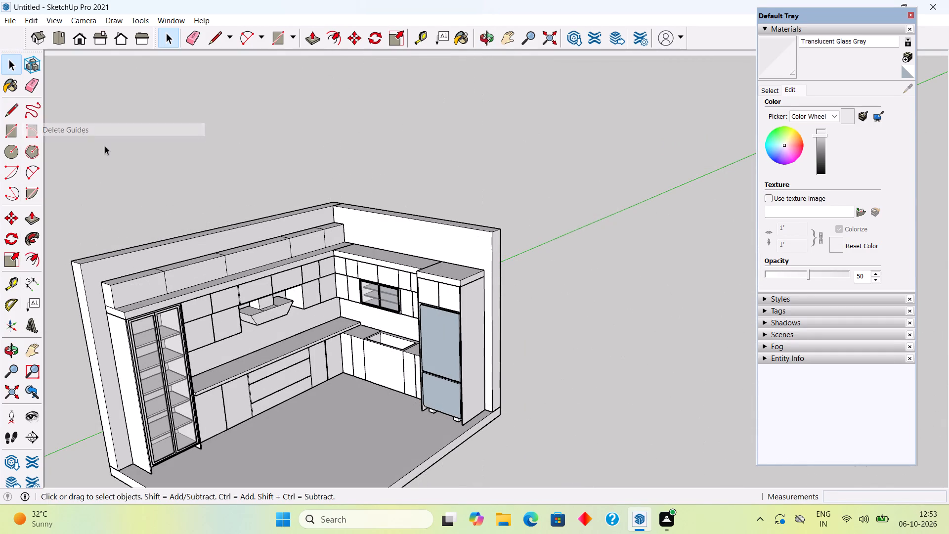
Place a horizontal guide on the back wall about 1' 7/8" above the wall cabinets' top, level with the adjoining loft box's top corner.
{"action": "scroll", "coordinate": [346, 255], "scroll_direction": "up", "scroll_amount": 7}
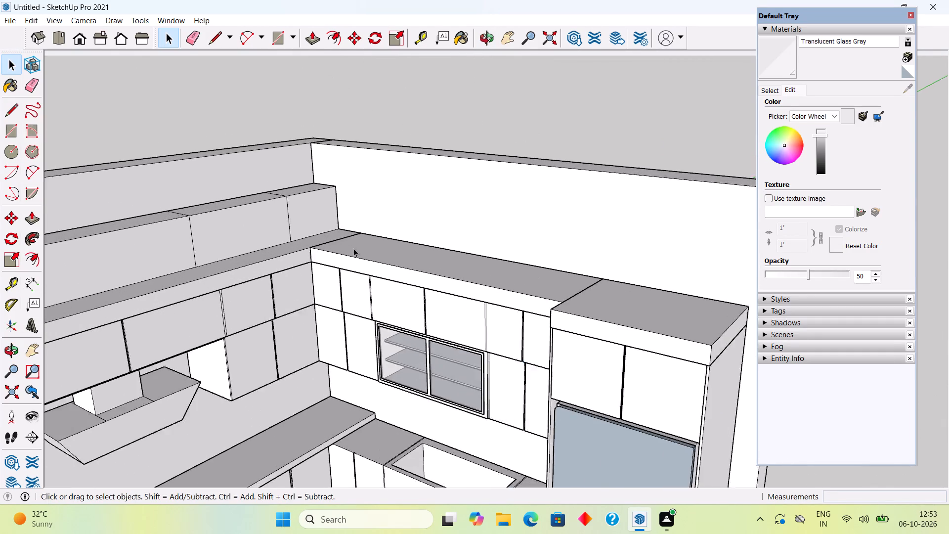
{"action": "scroll", "coordinate": [353, 248], "scroll_direction": "up", "scroll_amount": 7}
{"action": "middle_click_drag", "start_coordinate": [389, 245], "coordinate": [351, 271]}
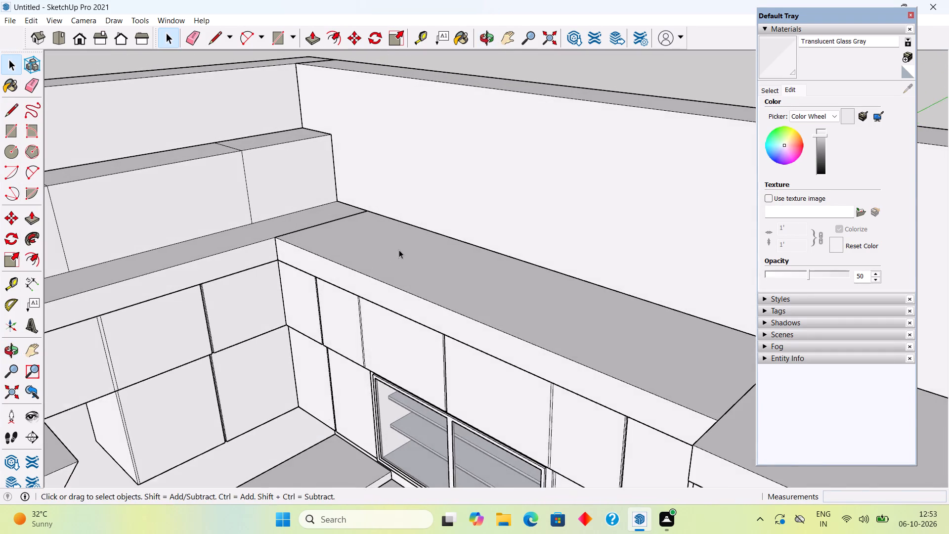
{"action": "scroll", "coordinate": [400, 247], "scroll_direction": "up", "scroll_amount": 4}
{"action": "middle_click_drag", "start_coordinate": [407, 235], "coordinate": [400, 255]}
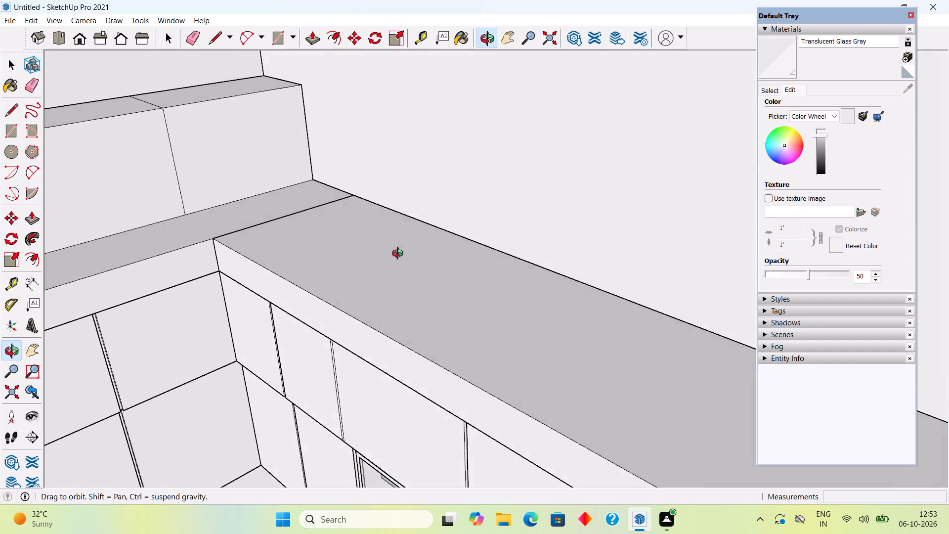
{"action": "middle_click_drag", "start_coordinate": [400, 255], "coordinate": [323, 273]}
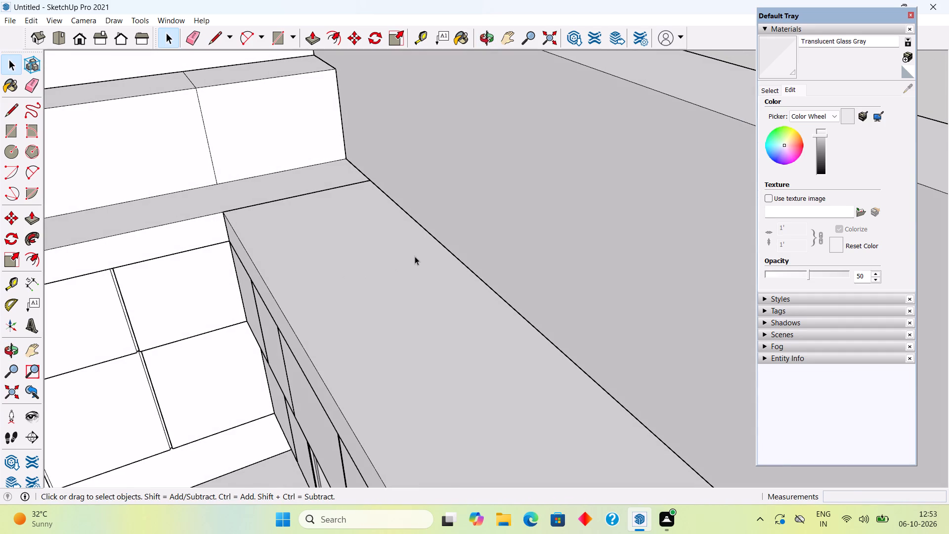
{"action": "key", "text": "t"}
{"action": "left_click", "coordinate": [401, 203]}
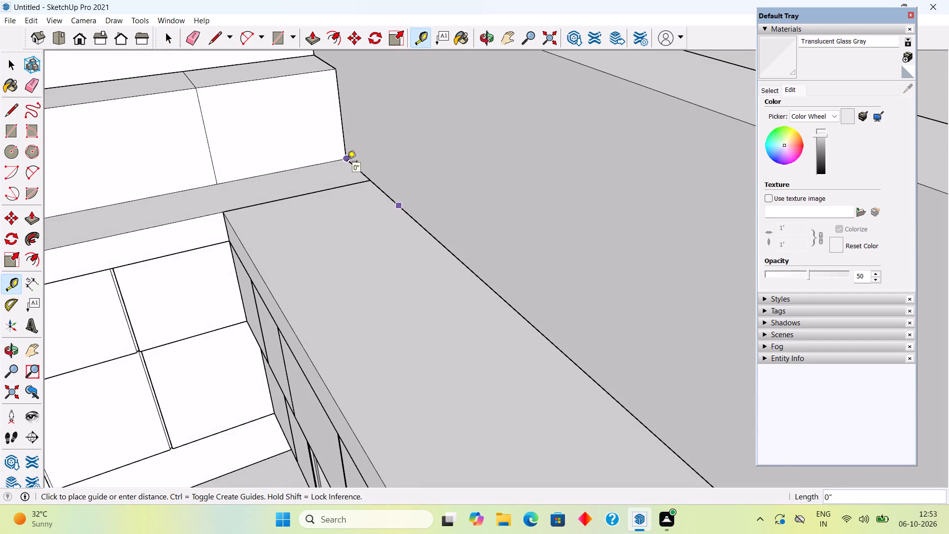
{"action": "left_click", "coordinate": [337, 71]}
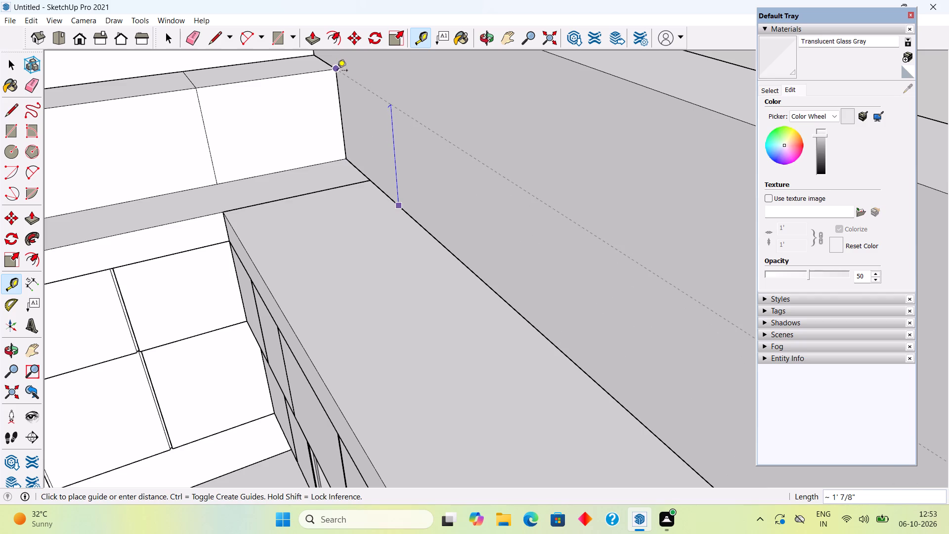
Draw a rectangle about 1' 7/8" by 9" on the adjoining loft box's front face, at its end against the back wall.
{"action": "middle_click_drag", "start_coordinate": [365, 230], "coordinate": [467, 278]}
{"action": "scroll", "coordinate": [467, 279], "scroll_direction": "down", "scroll_amount": 8}
{"action": "middle_click_drag", "start_coordinate": [441, 348], "coordinate": [474, 278]}
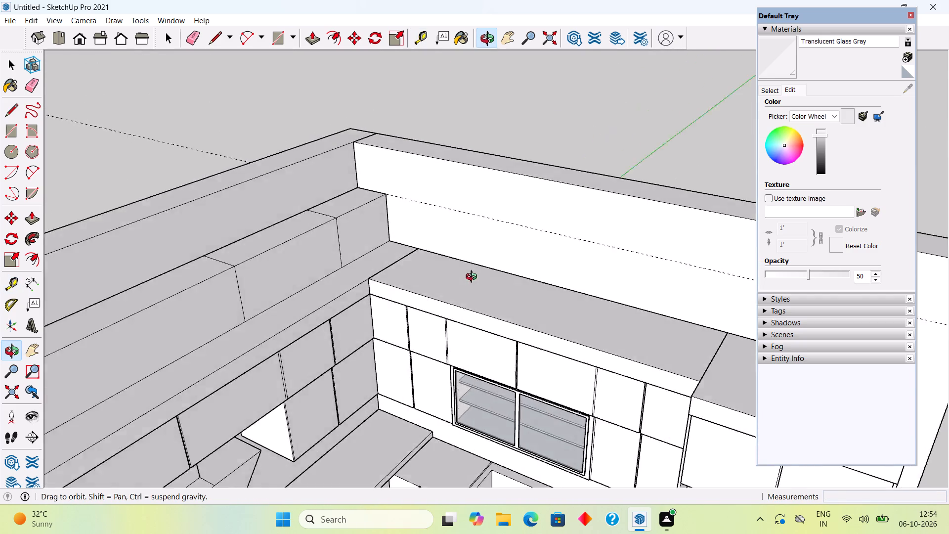
{"action": "middle_click_drag", "start_coordinate": [474, 278], "coordinate": [452, 279]}
{"action": "key", "text": "space"}
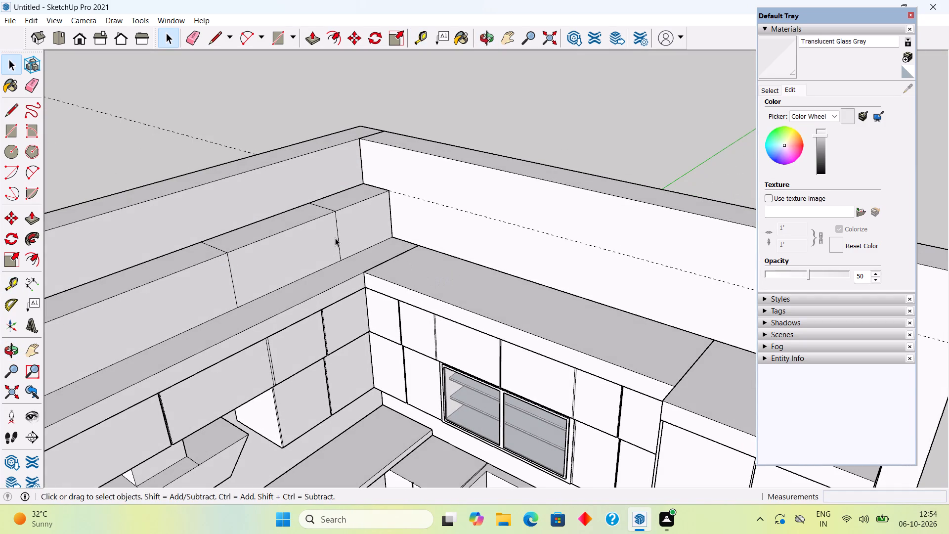
{"action": "middle_click_drag", "start_coordinate": [330, 255], "coordinate": [180, 305]}
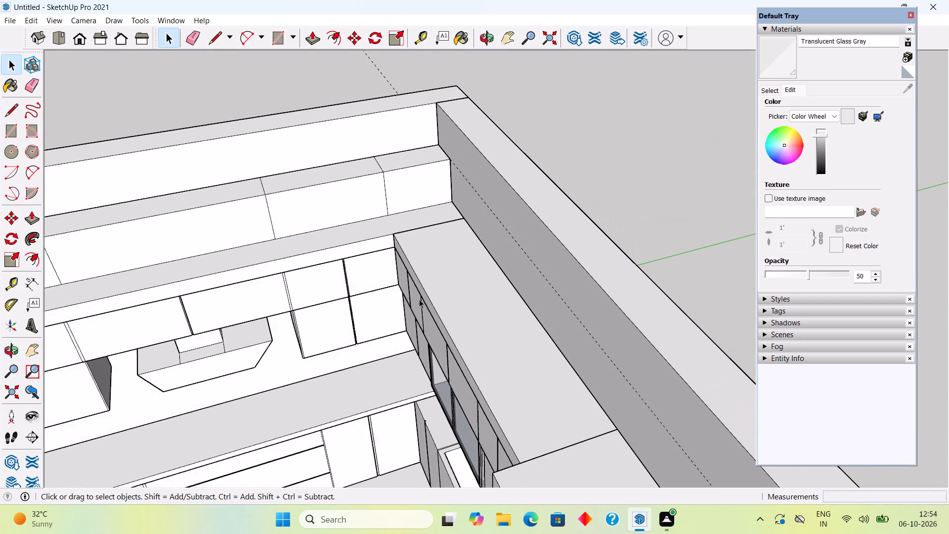
{"action": "scroll", "coordinate": [457, 280], "scroll_direction": "up", "scroll_amount": 3}
{"action": "scroll", "coordinate": [448, 222], "scroll_direction": "up", "scroll_amount": 5}
{"action": "scroll", "coordinate": [448, 221], "scroll_direction": "down", "scroll_amount": 3}
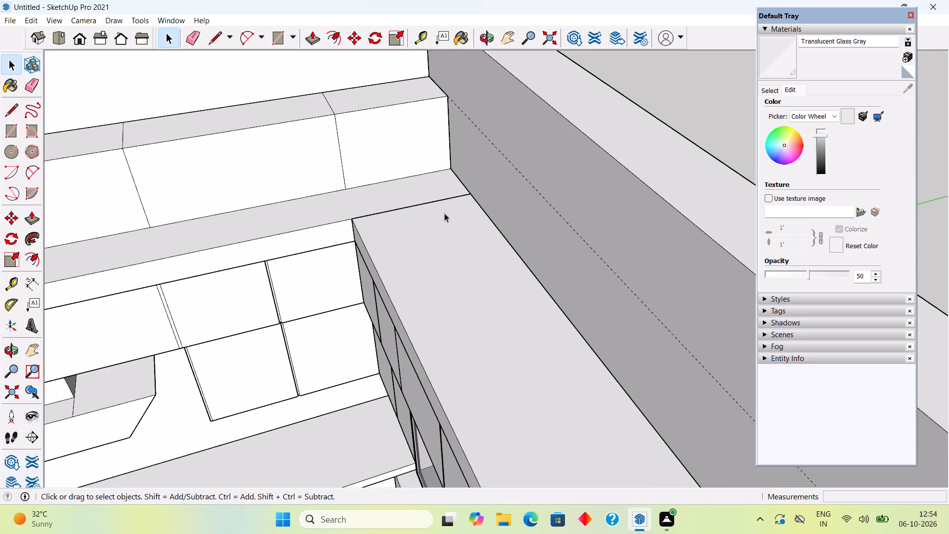
{"action": "key", "text": "r"}
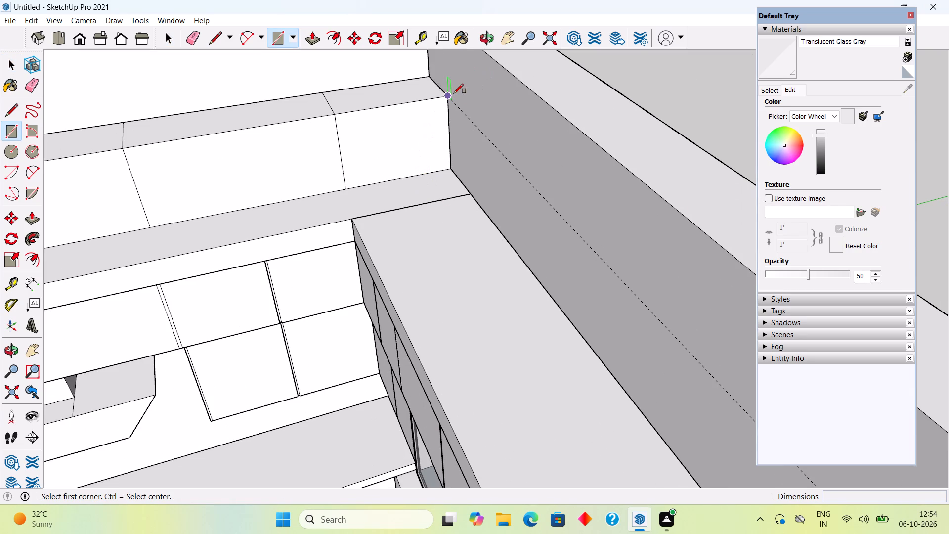
{"action": "left_click", "coordinate": [453, 94]}
{"action": "left_click", "coordinate": [390, 108]}
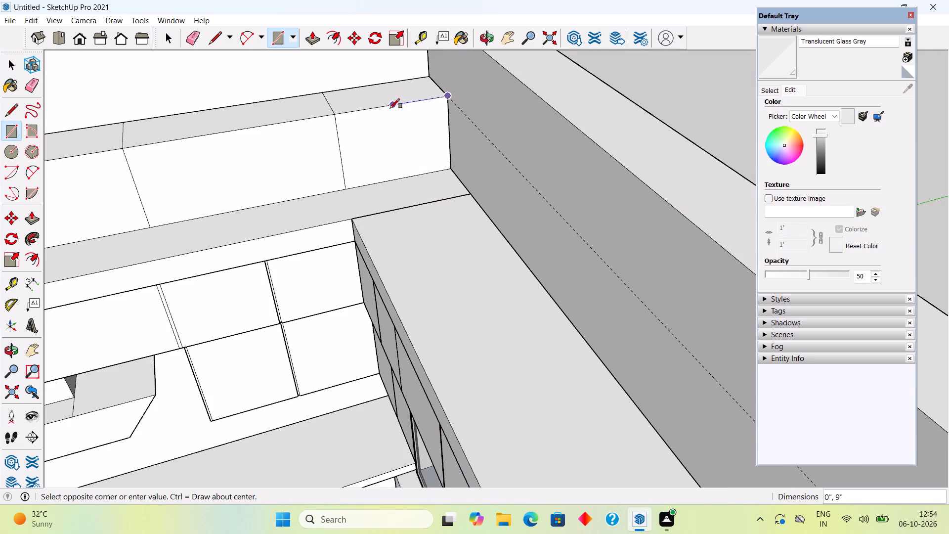
{"action": "left_click", "coordinate": [395, 178]}
Pull the rectangle about 6' 4 3/4" along the back wall to form a loft box above the wall cabinets.
{"action": "key", "text": "space"}
{"action": "left_click", "coordinate": [417, 155]}
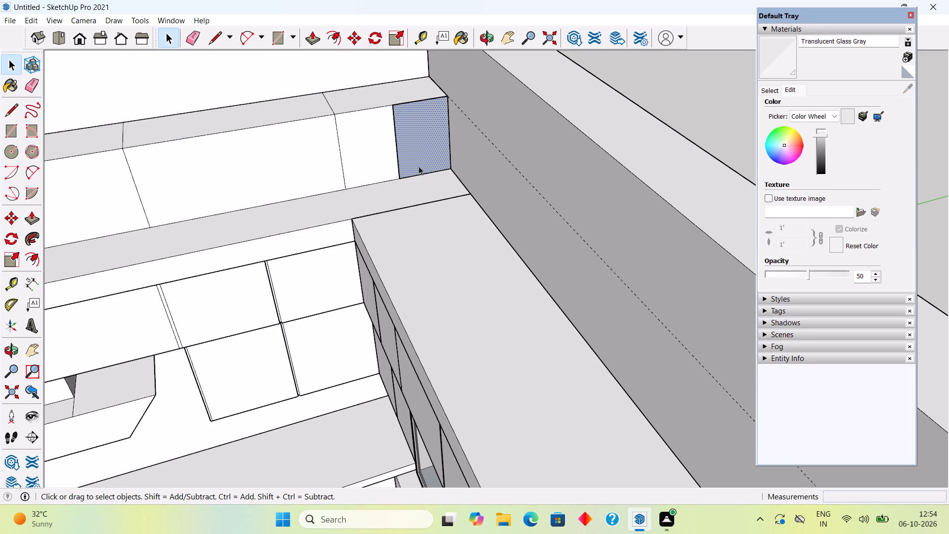
{"action": "key", "text": "p"}
{"action": "left_click", "coordinate": [414, 163]}
{"action": "scroll", "coordinate": [466, 204], "scroll_direction": "down", "scroll_amount": 6}
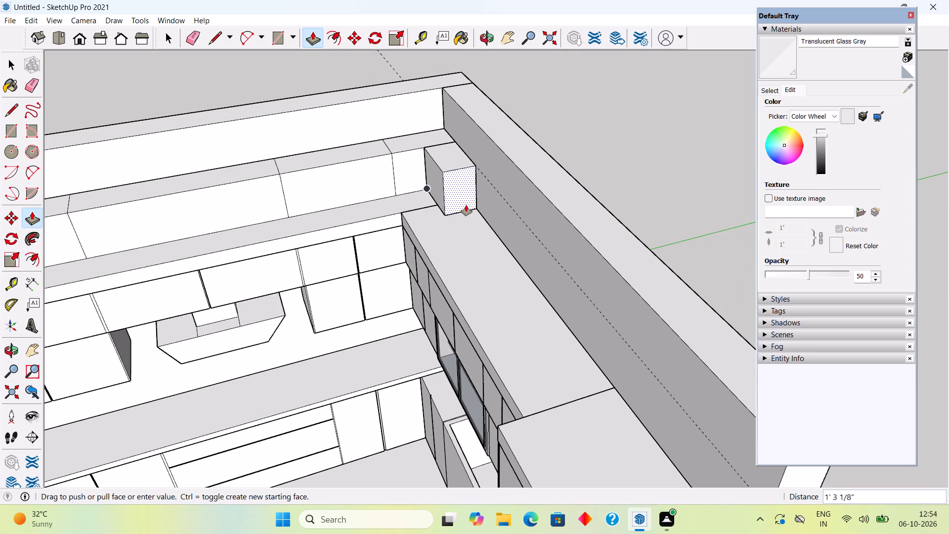
{"action": "middle_click", "coordinate": [466, 204]}
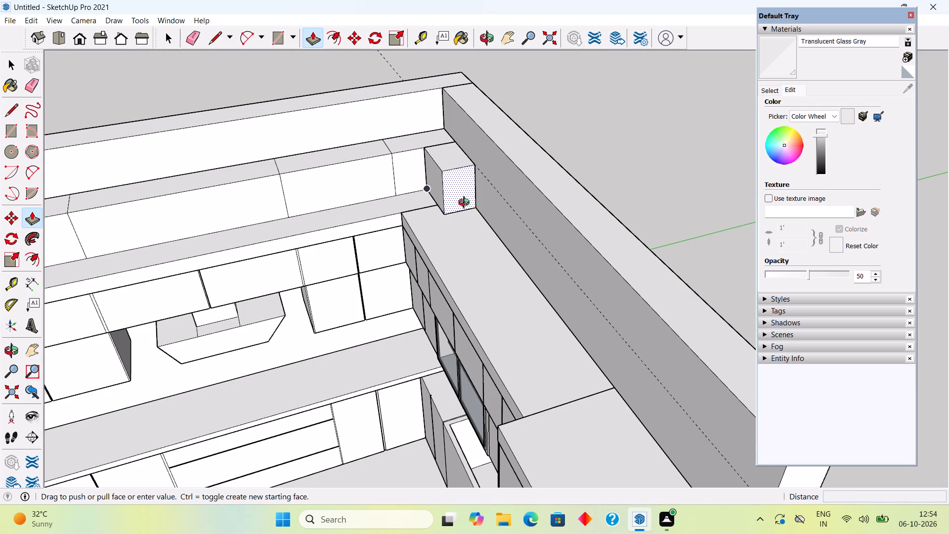
{"action": "middle_click_drag", "start_coordinate": [466, 204], "coordinate": [673, 287]}
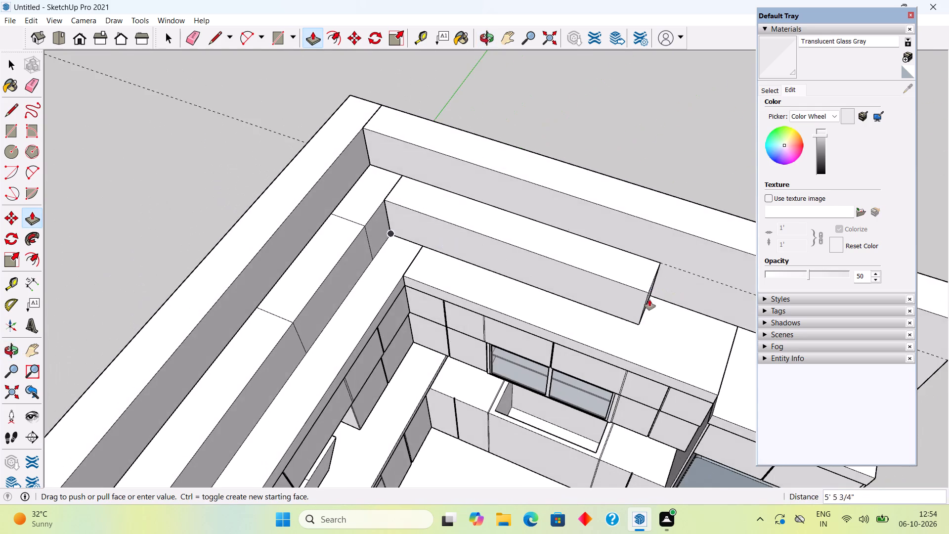
{"action": "scroll", "coordinate": [648, 303], "scroll_direction": "down", "scroll_amount": 4}
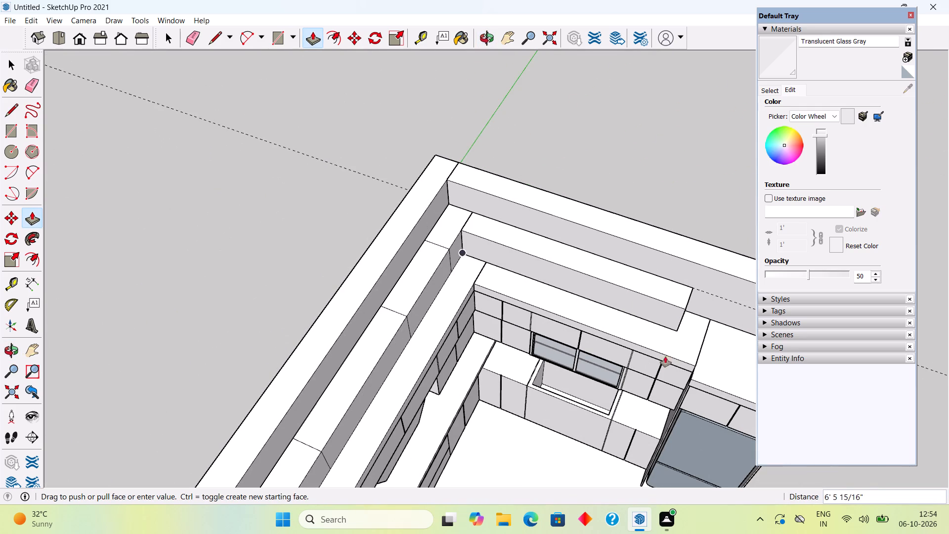
{"action": "left_click", "coordinate": [659, 365]}
{"action": "scroll", "coordinate": [659, 365], "scroll_direction": "down", "scroll_amount": 3}
{"action": "scroll", "coordinate": [597, 368], "scroll_direction": "down", "scroll_amount": 4}
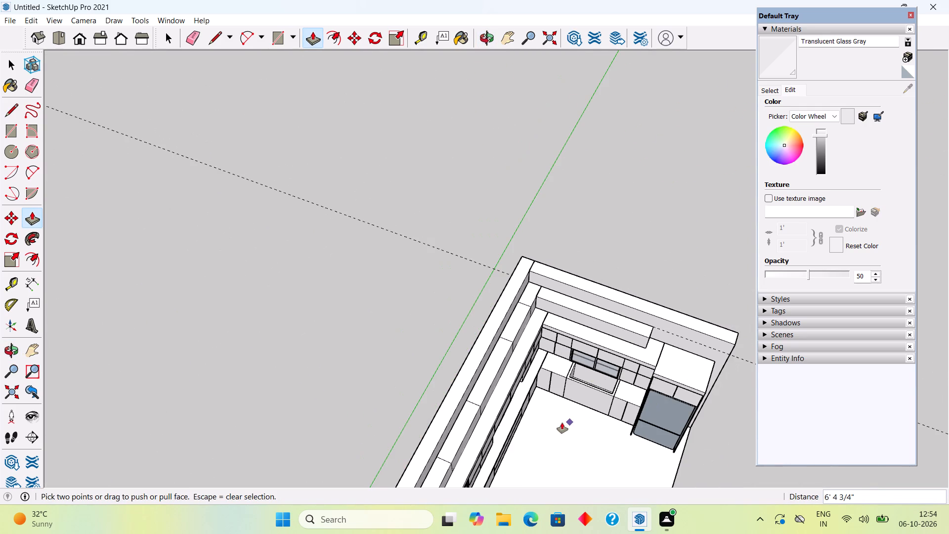
Pull a new 10" section from the loft box's end face, up to the start of the tall unit's top.
{"action": "scroll", "coordinate": [671, 333], "scroll_direction": "up", "scroll_amount": 16}
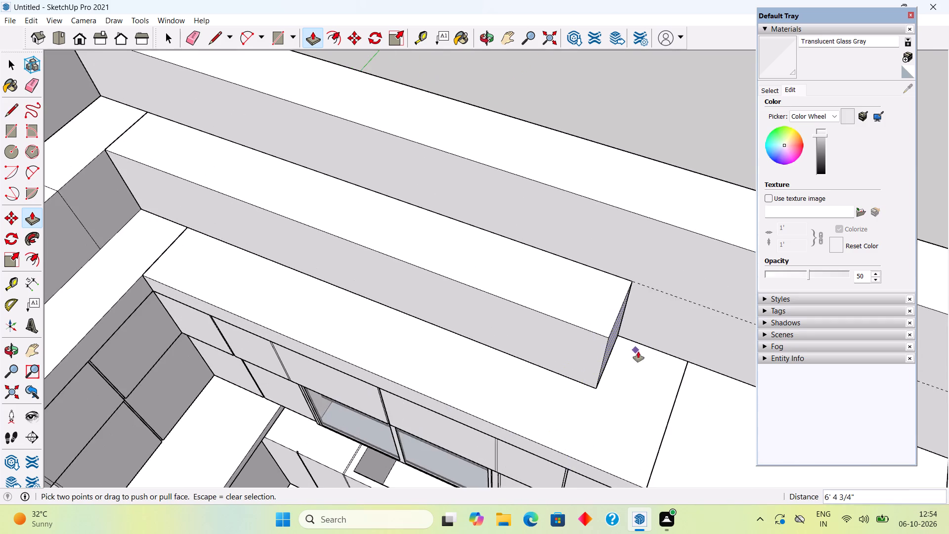
{"action": "middle_click_drag", "start_coordinate": [635, 348], "coordinate": [562, 231]}
{"action": "left_click", "coordinate": [558, 239]}
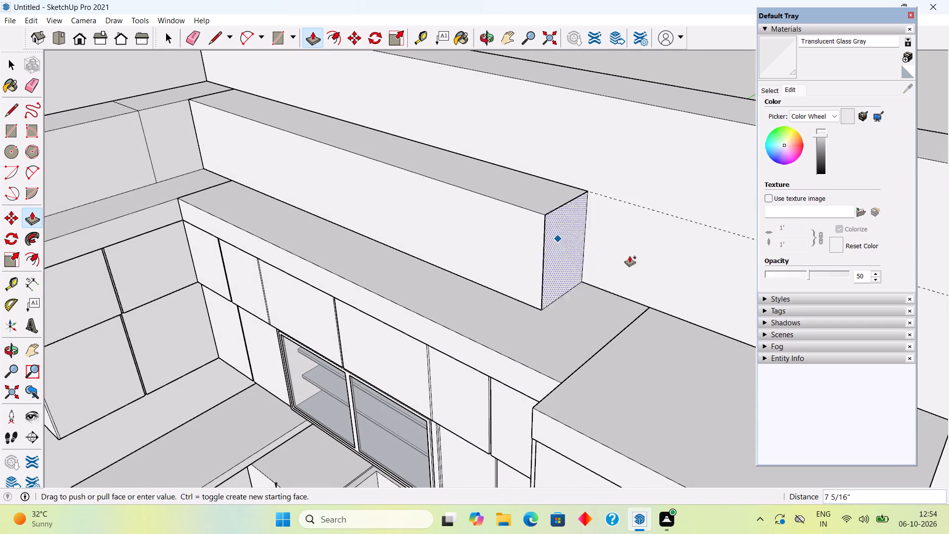
{"action": "left_click", "coordinate": [584, 360]}
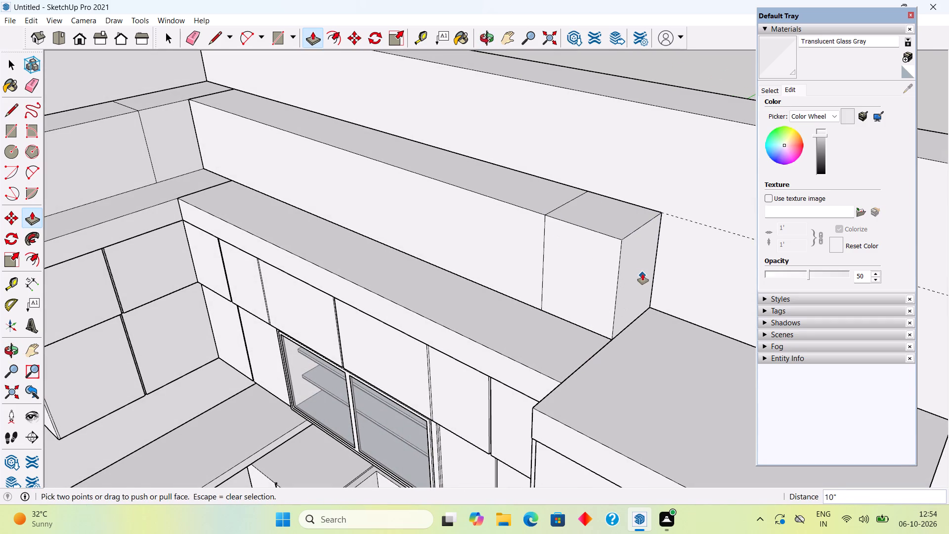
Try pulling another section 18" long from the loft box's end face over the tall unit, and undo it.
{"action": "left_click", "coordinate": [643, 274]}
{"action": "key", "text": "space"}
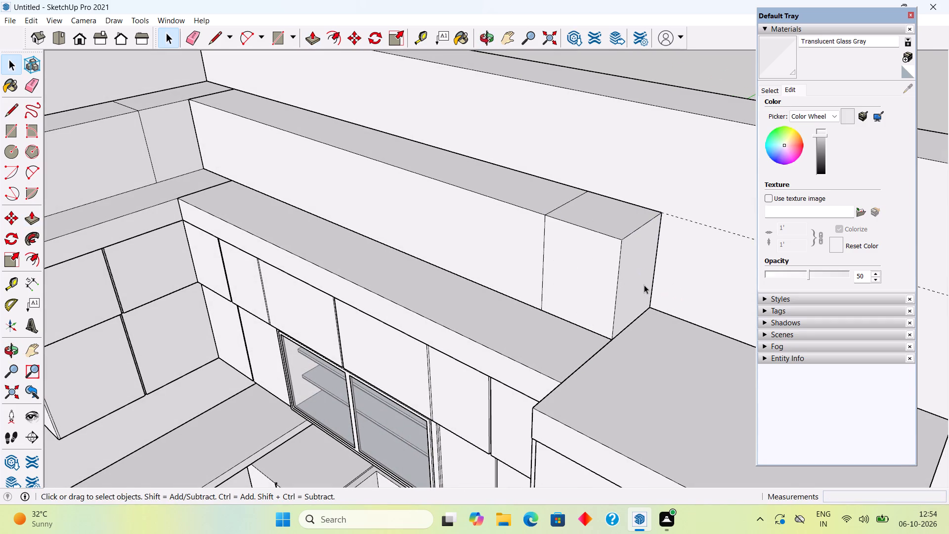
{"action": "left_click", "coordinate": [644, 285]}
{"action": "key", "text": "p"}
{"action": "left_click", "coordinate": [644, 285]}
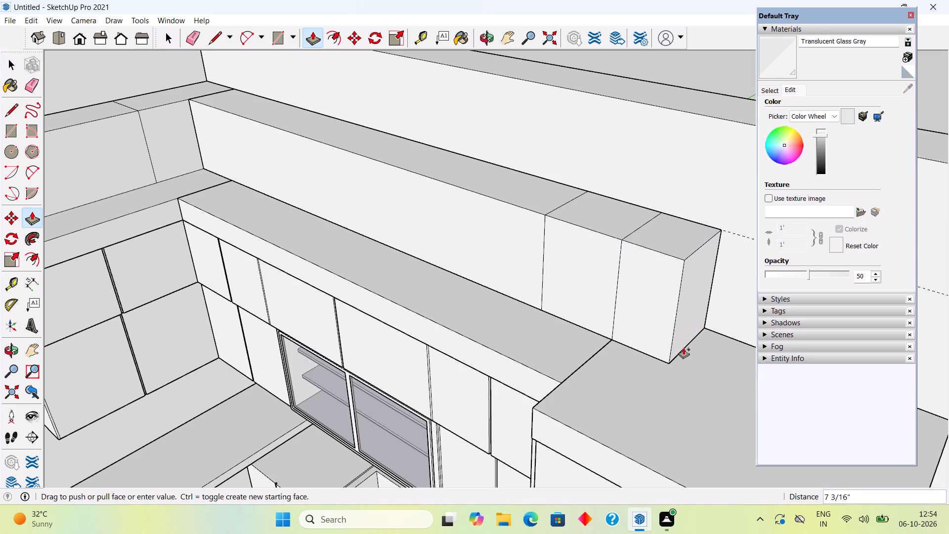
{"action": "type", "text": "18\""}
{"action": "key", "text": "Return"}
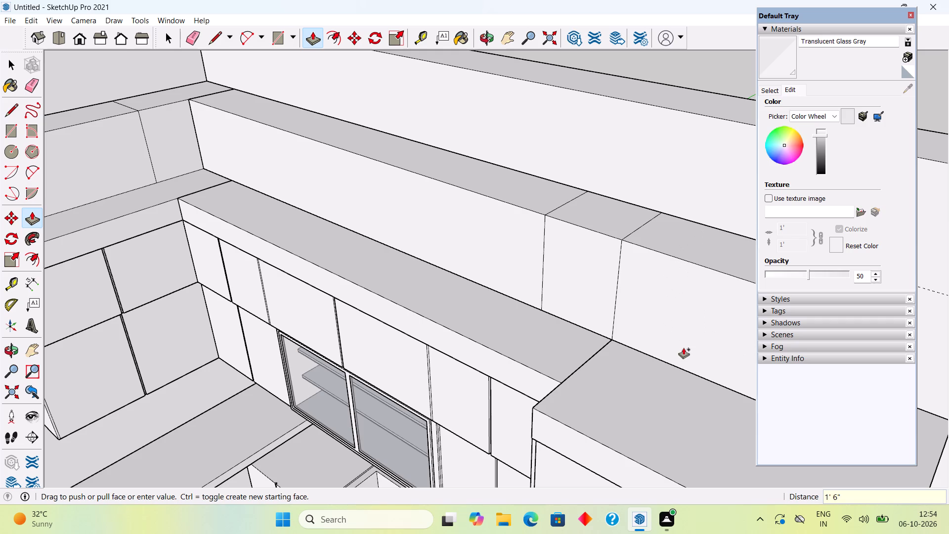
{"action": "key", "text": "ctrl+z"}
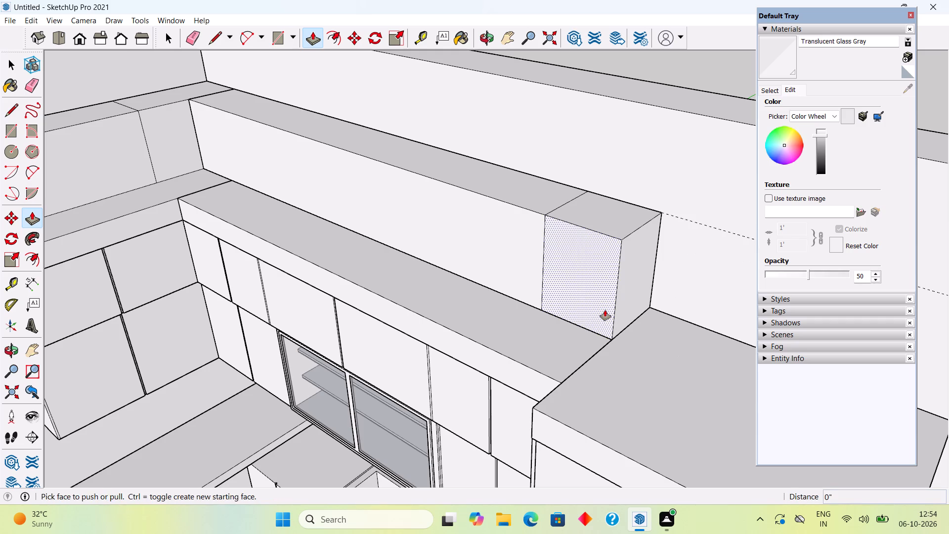
Measure the width of the loft box's last section.
{"action": "type", "text": "bt"}
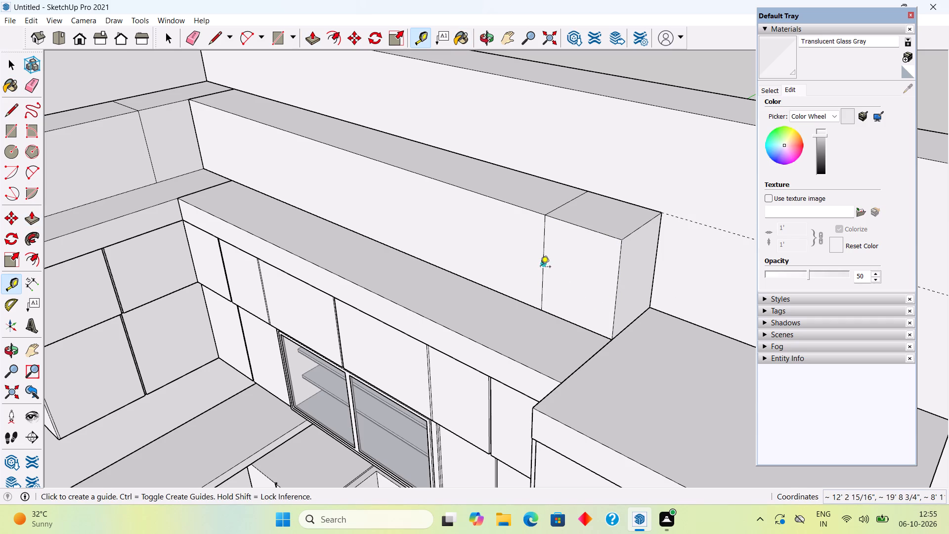
{"action": "left_click", "coordinate": [540, 267]}
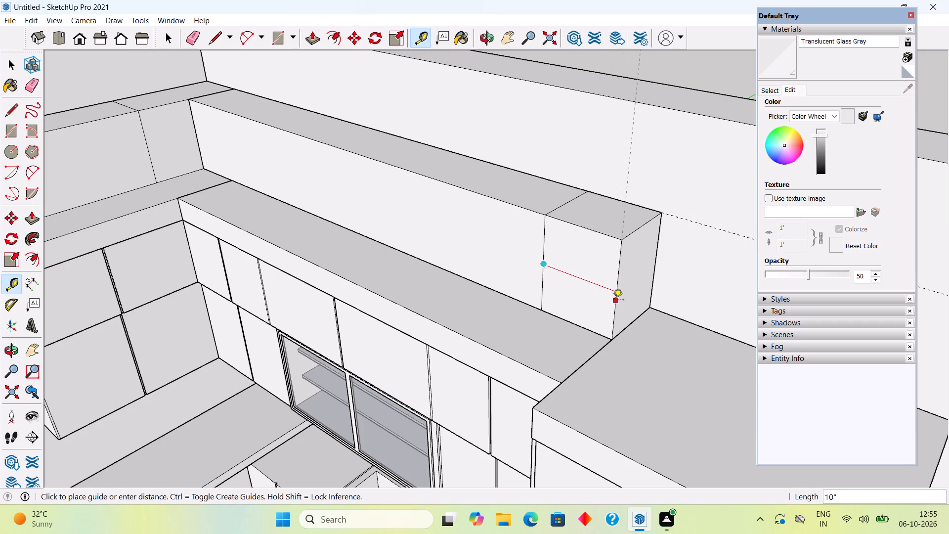
{"action": "key", "text": "space"}
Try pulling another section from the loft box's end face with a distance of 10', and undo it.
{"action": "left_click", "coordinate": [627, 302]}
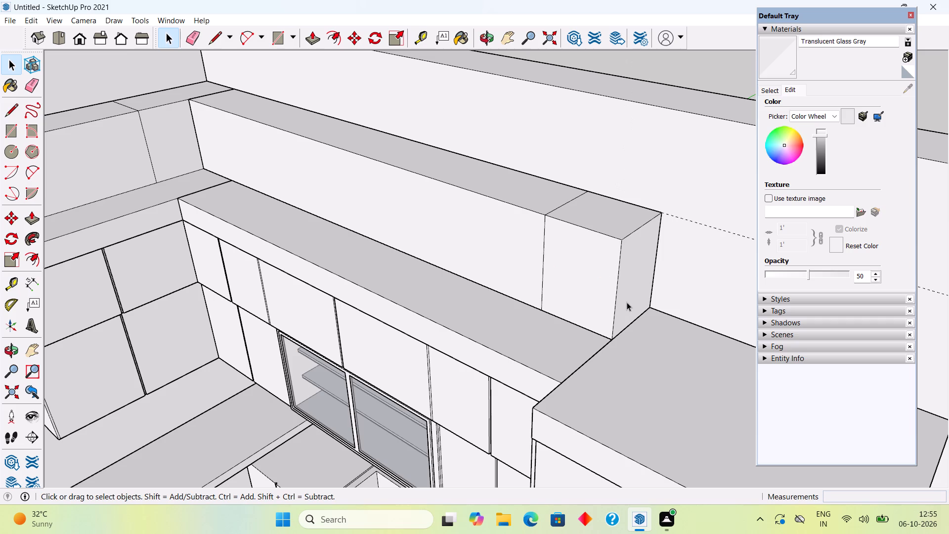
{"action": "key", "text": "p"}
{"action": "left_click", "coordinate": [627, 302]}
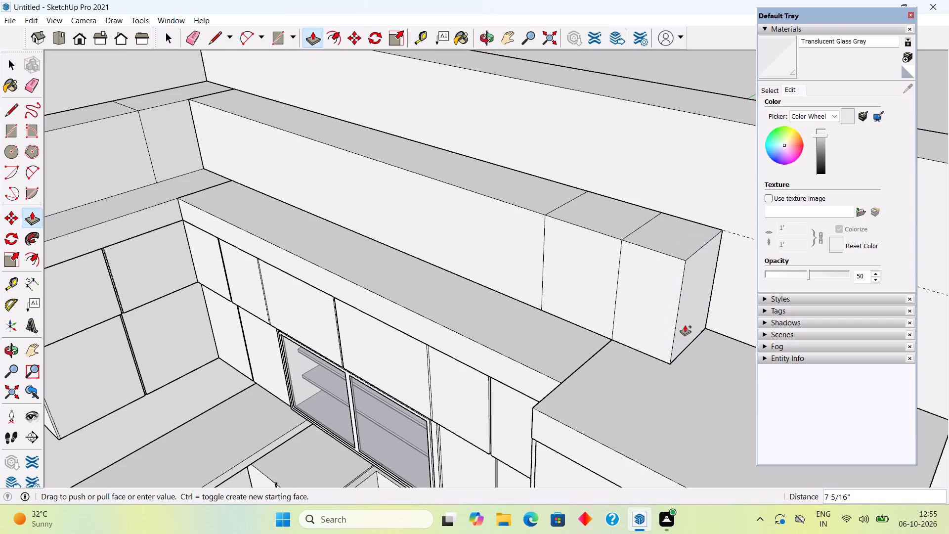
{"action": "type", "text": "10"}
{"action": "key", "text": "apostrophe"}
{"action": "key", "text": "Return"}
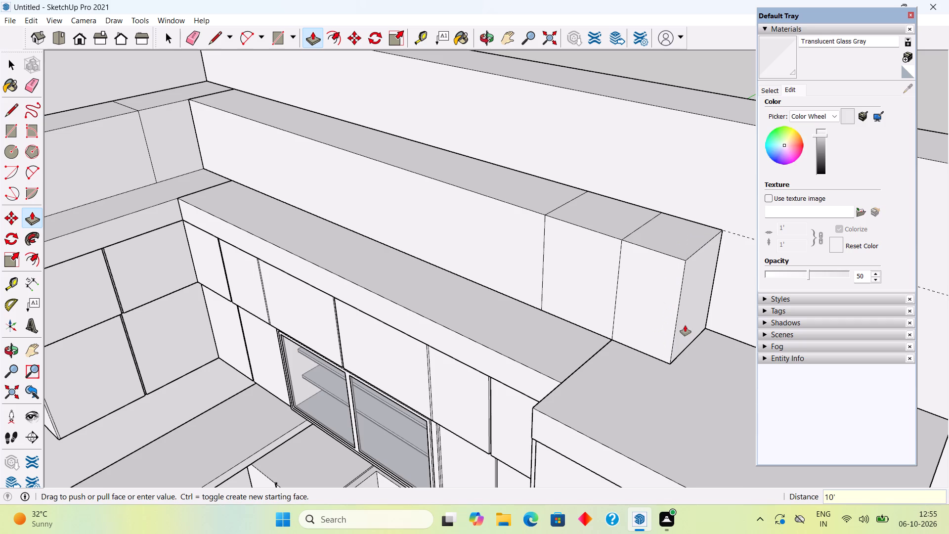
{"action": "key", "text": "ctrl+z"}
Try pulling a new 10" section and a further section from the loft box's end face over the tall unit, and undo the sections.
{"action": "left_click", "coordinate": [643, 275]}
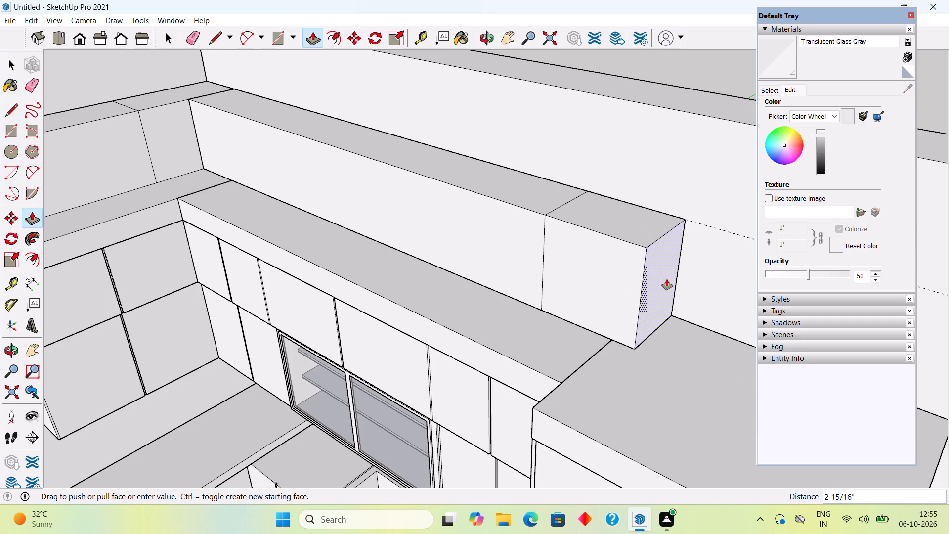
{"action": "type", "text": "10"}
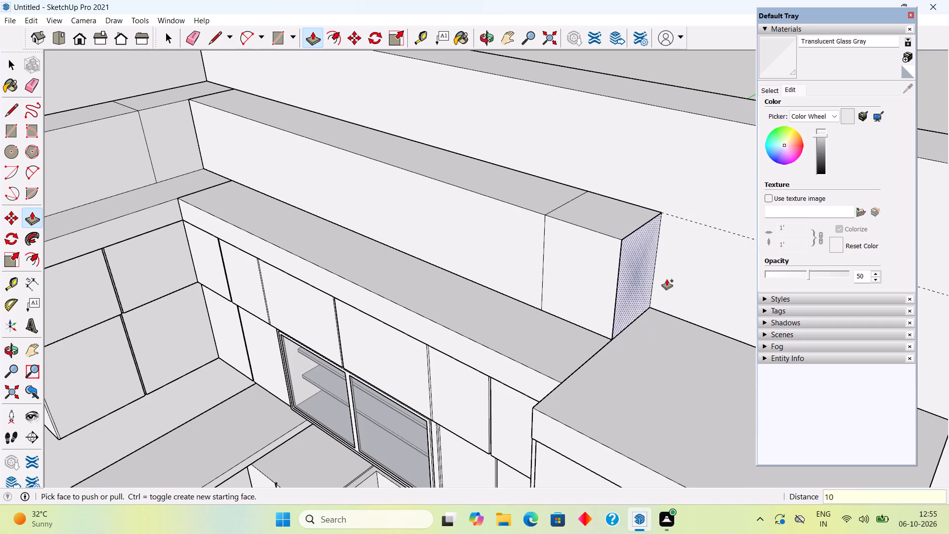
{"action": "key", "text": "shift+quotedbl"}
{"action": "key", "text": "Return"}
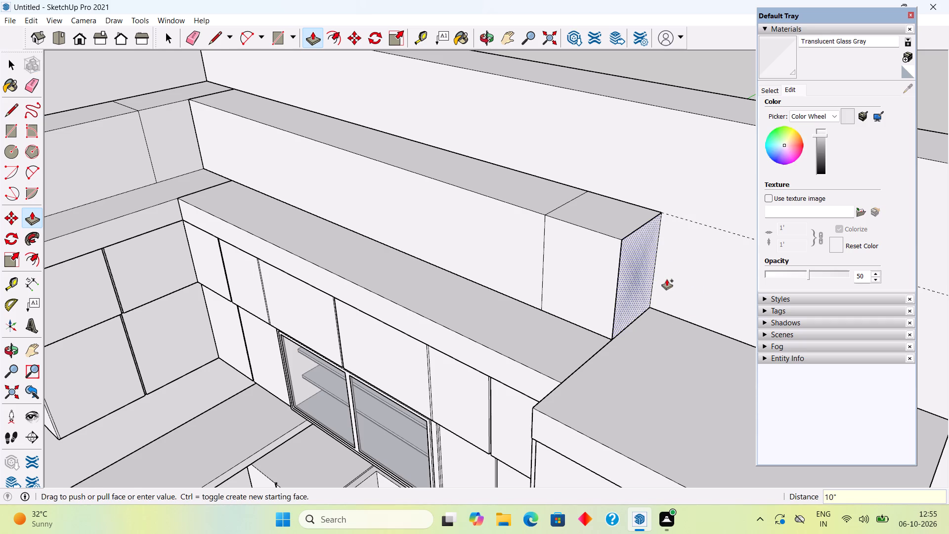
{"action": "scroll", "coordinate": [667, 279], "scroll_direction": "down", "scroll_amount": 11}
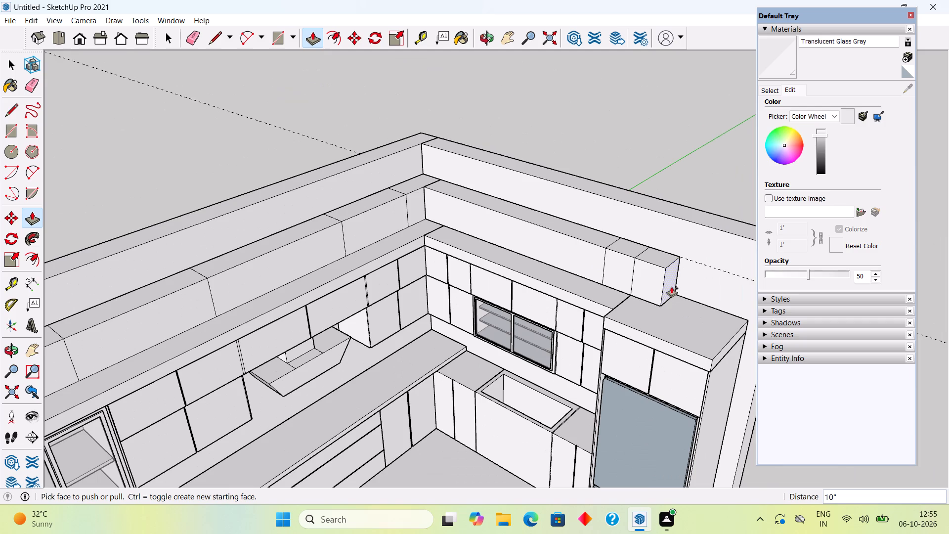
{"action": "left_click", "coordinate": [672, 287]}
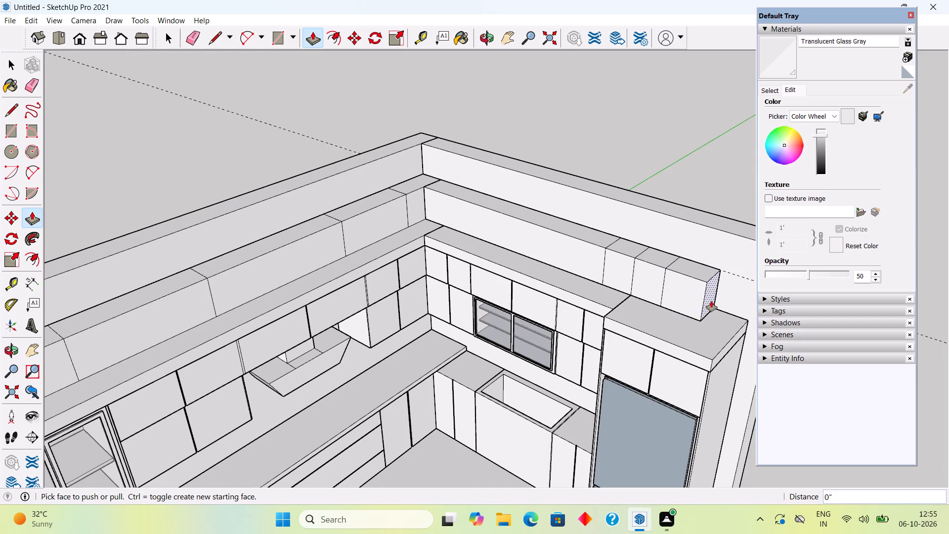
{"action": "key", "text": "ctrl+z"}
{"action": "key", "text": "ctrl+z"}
Extend the loft box's end face to the start of the tall unit's top, without adding a section line.
{"action": "left_click", "coordinate": [617, 261]}
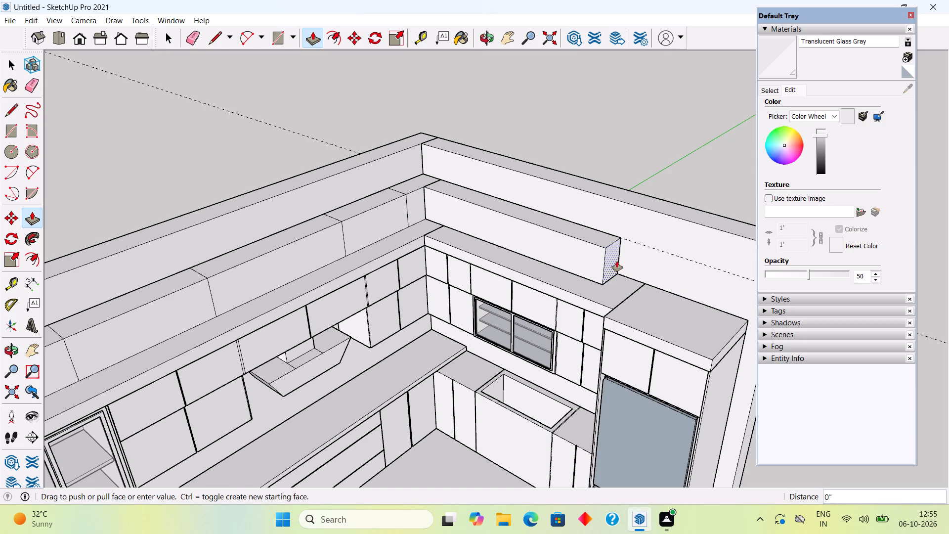
{"action": "left_click", "coordinate": [636, 296]}
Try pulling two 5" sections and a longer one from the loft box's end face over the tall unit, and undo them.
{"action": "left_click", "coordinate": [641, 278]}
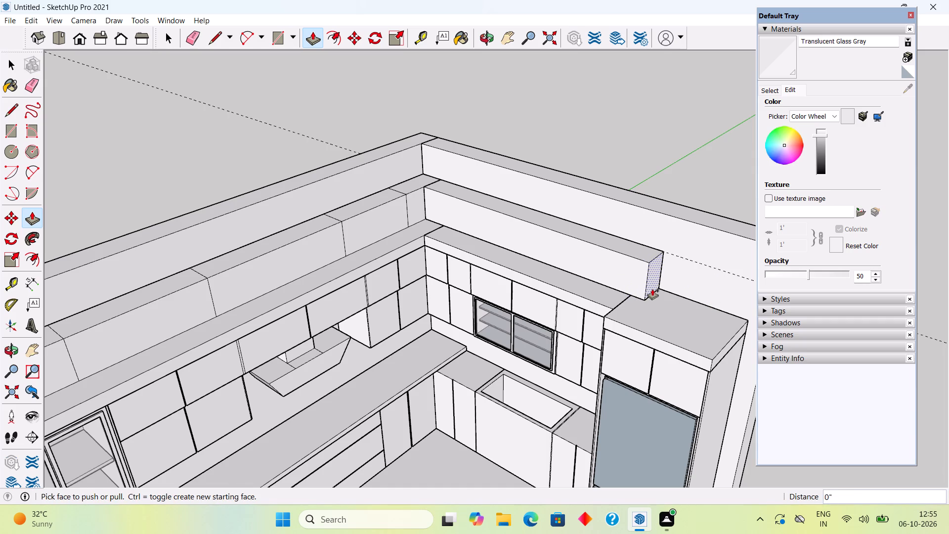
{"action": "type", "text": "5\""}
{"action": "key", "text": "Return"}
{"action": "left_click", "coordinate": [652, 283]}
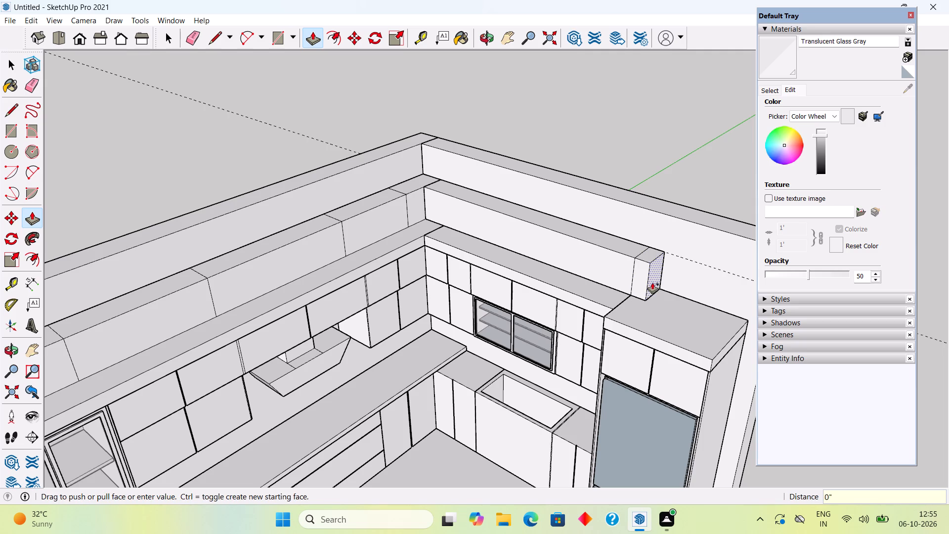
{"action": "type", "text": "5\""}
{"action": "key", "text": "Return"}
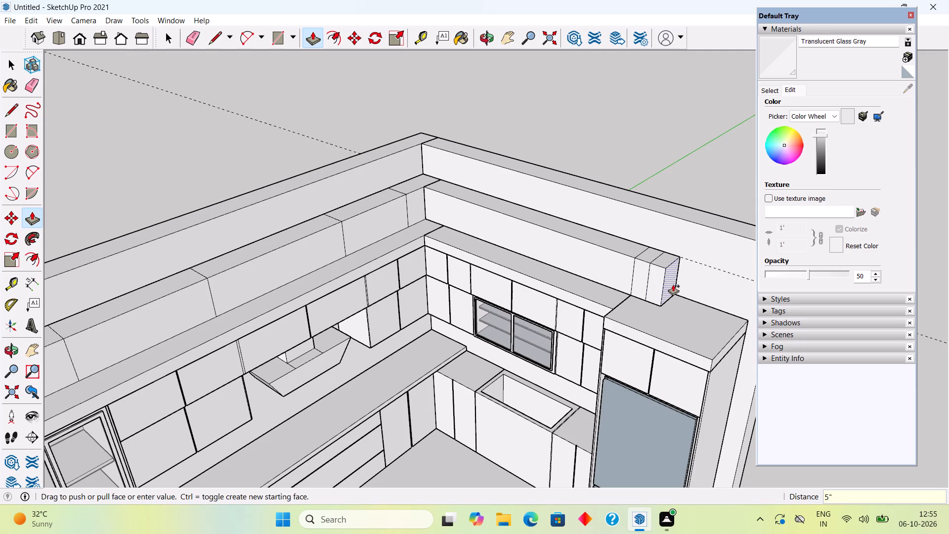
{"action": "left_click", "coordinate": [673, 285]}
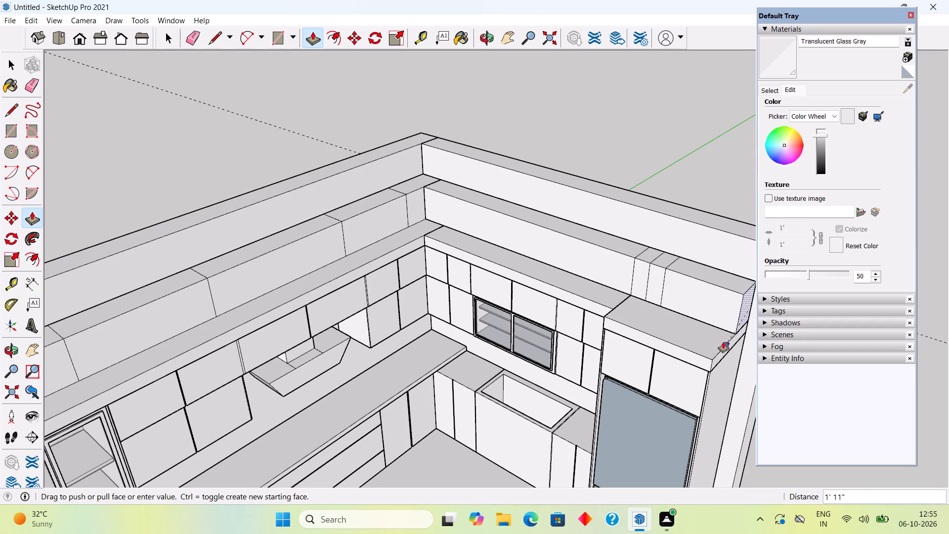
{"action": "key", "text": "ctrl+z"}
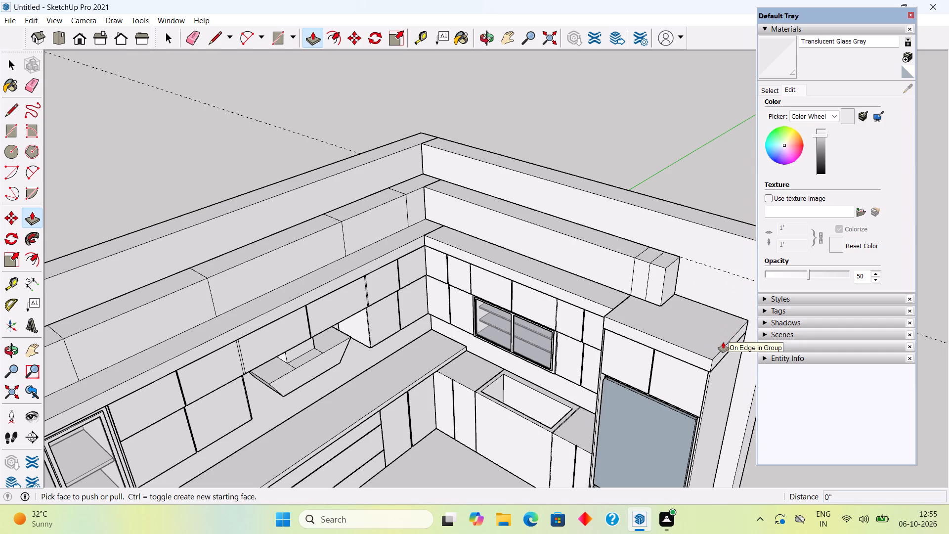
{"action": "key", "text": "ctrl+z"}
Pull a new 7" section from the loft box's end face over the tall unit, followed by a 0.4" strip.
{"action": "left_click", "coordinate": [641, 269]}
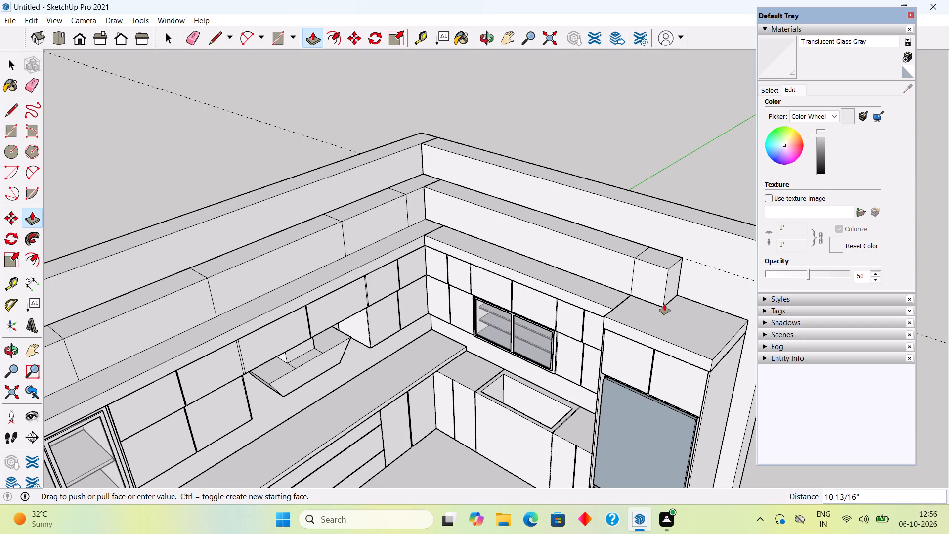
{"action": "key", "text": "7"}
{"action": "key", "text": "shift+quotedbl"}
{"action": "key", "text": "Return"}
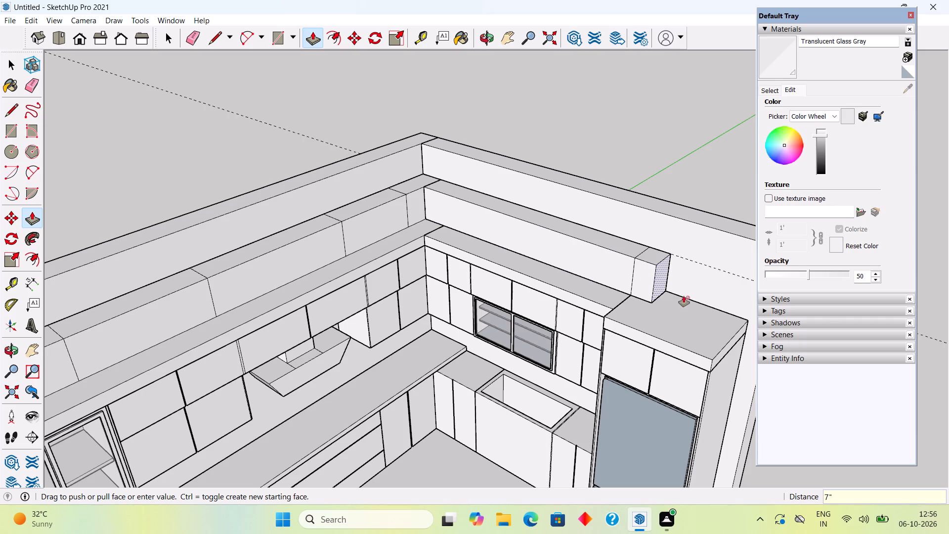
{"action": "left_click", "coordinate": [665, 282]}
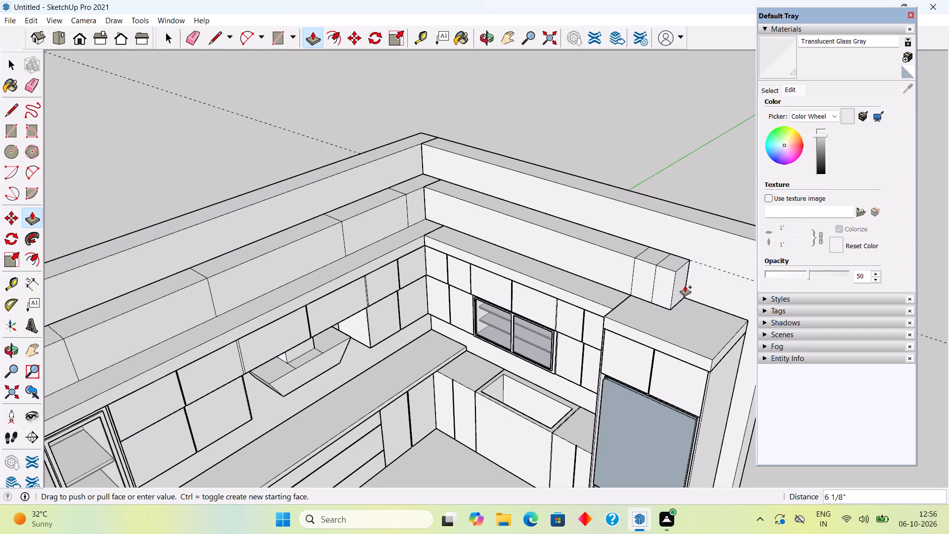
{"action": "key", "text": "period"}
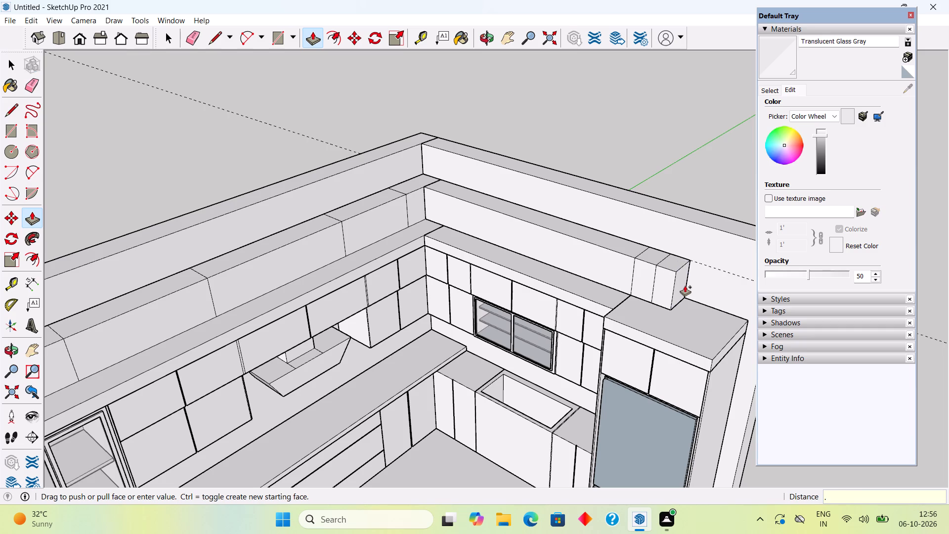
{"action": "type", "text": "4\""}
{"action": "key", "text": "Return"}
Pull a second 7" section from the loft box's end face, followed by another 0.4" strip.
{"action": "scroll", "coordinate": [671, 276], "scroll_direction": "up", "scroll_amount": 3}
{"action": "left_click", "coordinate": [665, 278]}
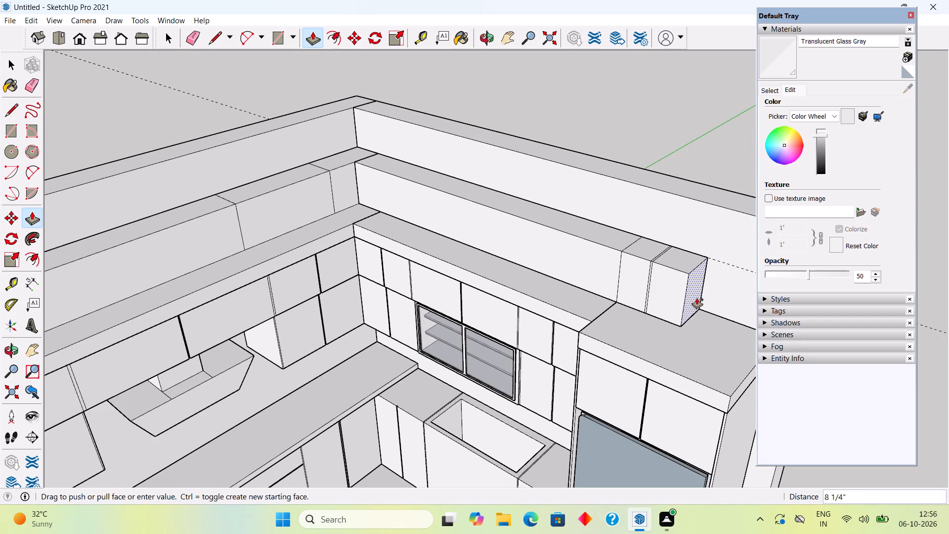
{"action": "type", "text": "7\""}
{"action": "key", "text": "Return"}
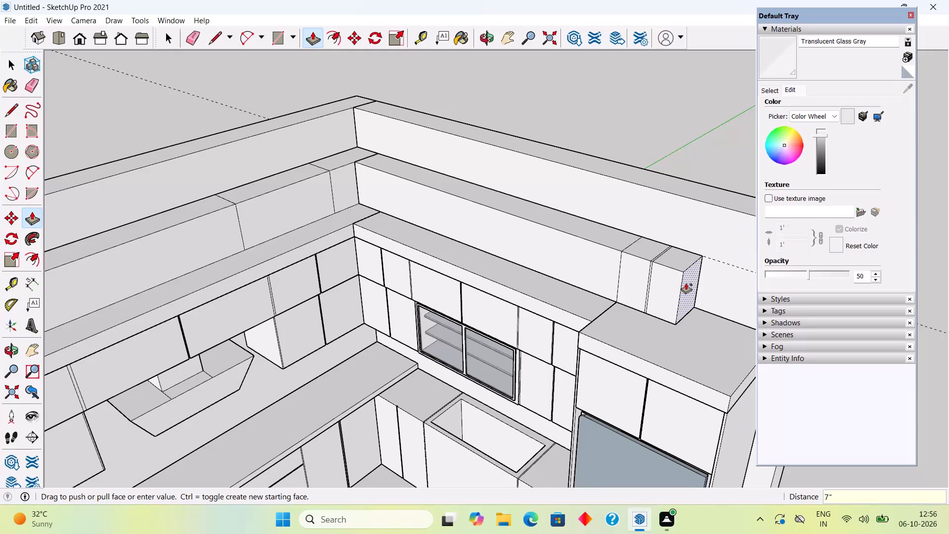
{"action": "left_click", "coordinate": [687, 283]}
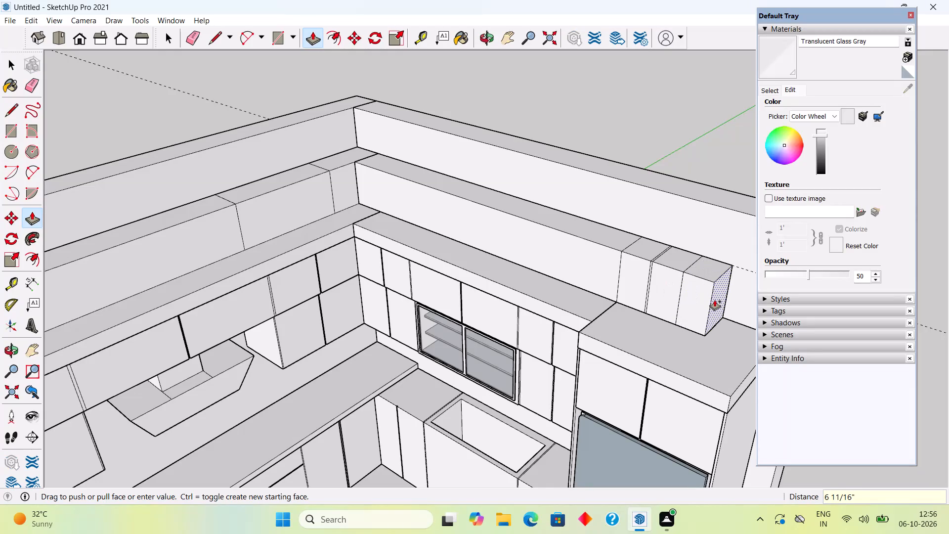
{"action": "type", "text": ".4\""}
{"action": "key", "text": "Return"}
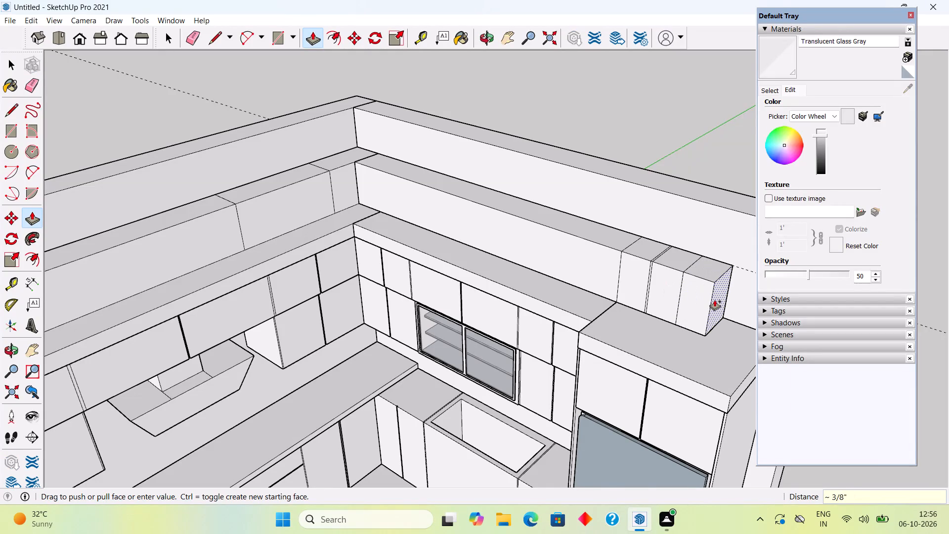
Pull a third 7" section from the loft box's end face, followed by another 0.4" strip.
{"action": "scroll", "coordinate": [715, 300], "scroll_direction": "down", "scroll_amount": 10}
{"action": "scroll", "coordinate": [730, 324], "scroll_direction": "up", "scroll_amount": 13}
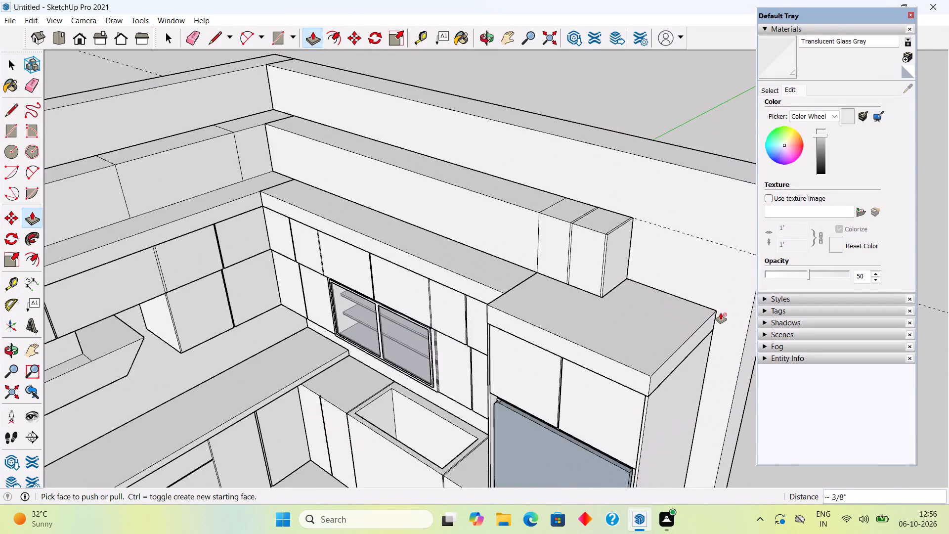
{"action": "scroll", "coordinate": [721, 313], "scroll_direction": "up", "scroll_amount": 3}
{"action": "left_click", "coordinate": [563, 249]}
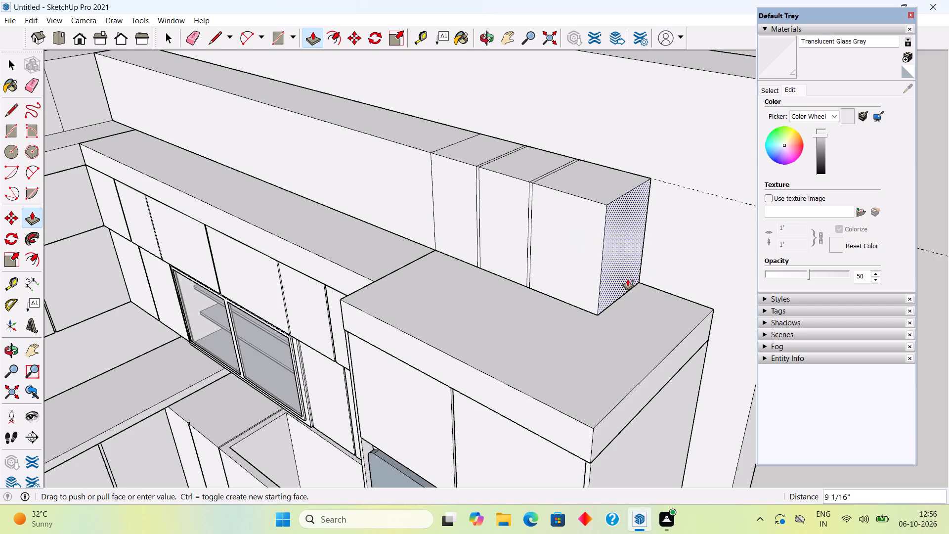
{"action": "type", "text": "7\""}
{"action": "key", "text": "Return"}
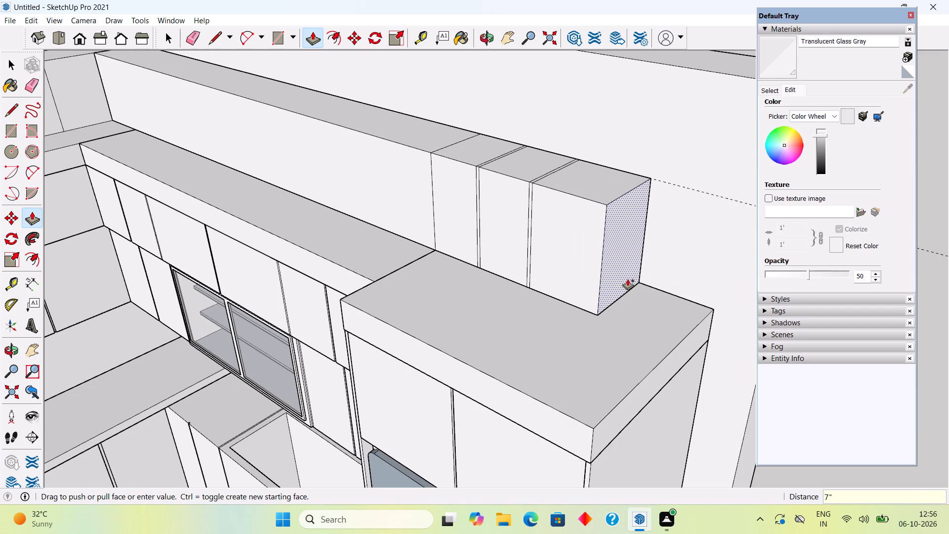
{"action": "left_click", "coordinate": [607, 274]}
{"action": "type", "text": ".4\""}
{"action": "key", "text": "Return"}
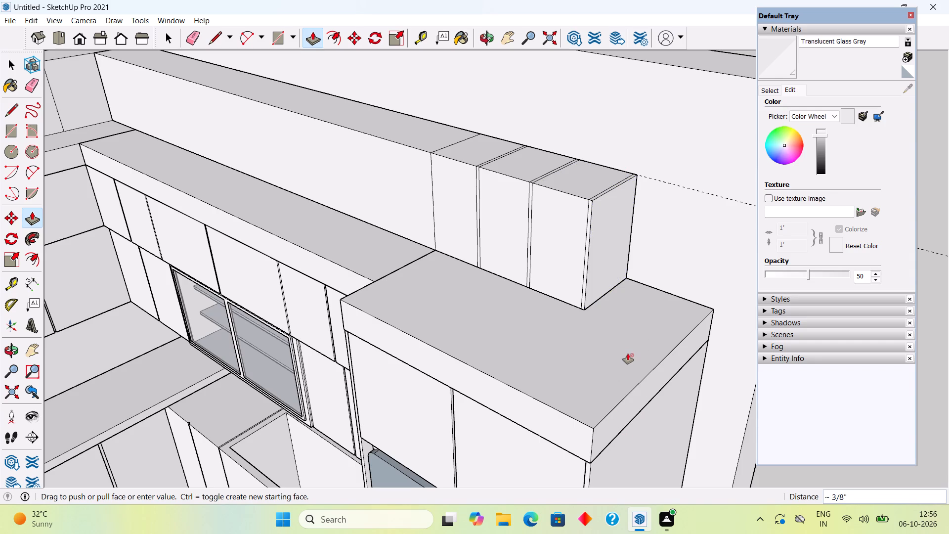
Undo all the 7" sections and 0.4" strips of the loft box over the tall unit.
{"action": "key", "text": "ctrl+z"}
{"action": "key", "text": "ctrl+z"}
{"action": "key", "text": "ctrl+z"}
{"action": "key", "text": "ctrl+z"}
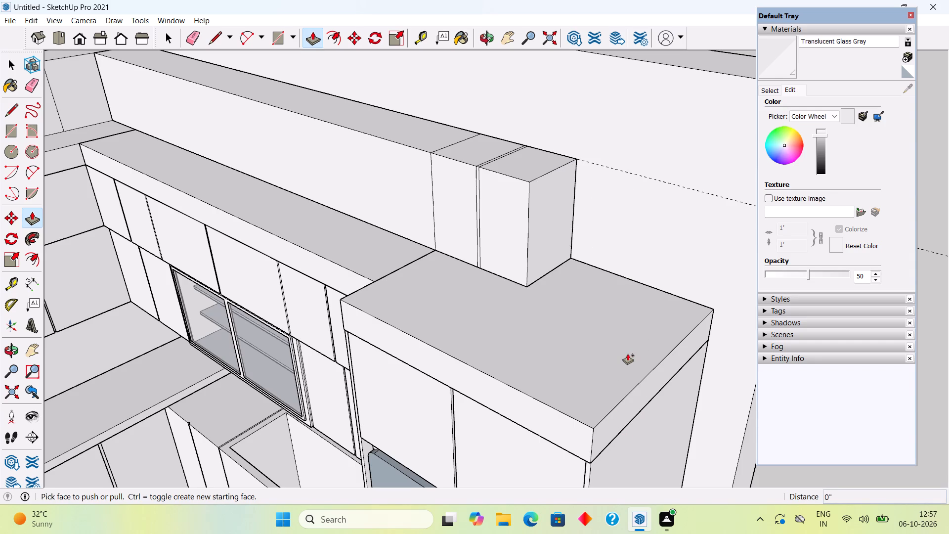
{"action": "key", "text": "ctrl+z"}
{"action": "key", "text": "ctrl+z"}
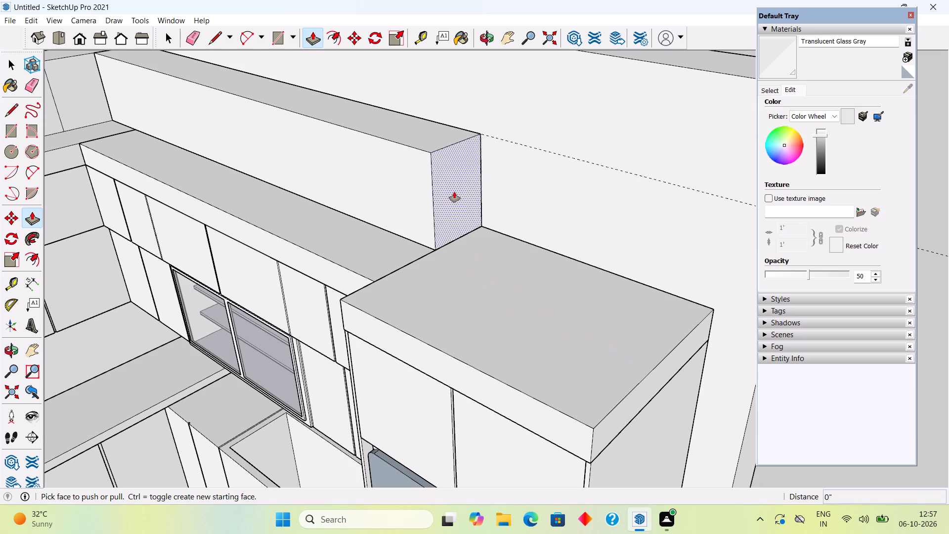
Pull three consecutive new 8" sections from the loft box's end face over the tall unit.
{"action": "left_click", "coordinate": [452, 201]}
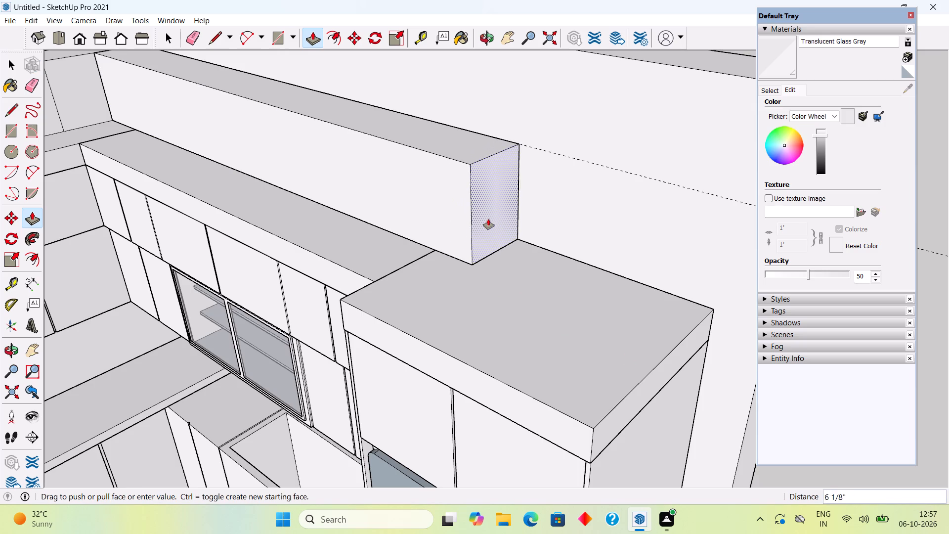
{"action": "key", "text": "8"}
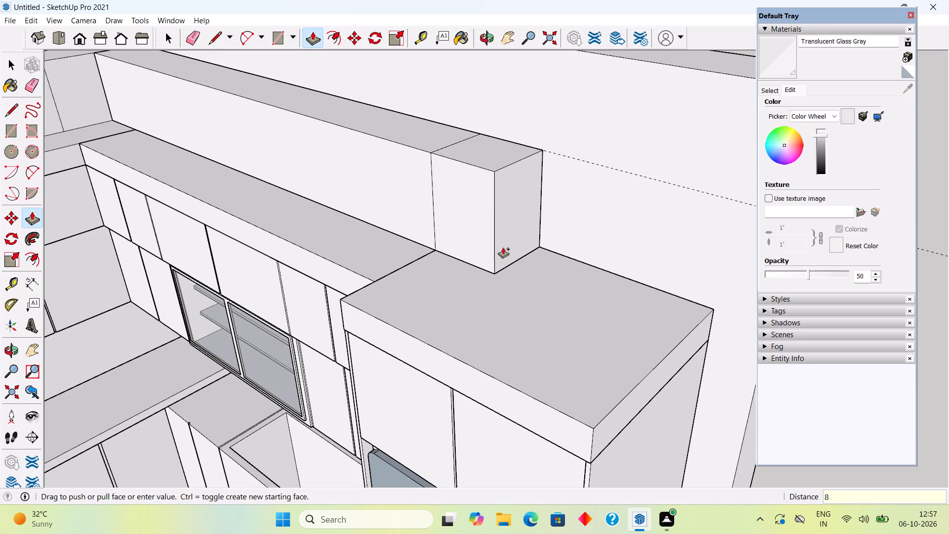
{"action": "key", "text": "shift+quotedbl"}
{"action": "key", "text": "Return"}
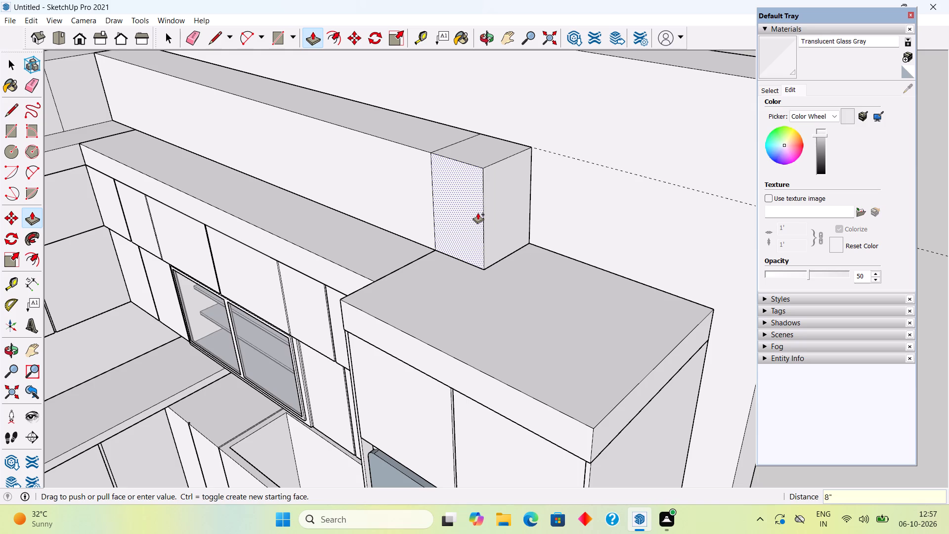
{"action": "left_click", "coordinate": [503, 217]}
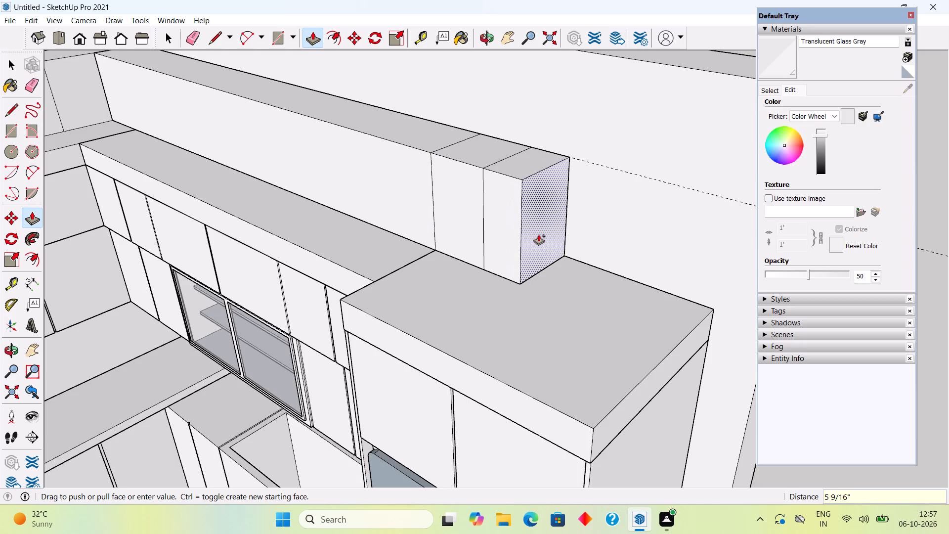
{"action": "type", "text": "8\""}
{"action": "key", "text": "Return"}
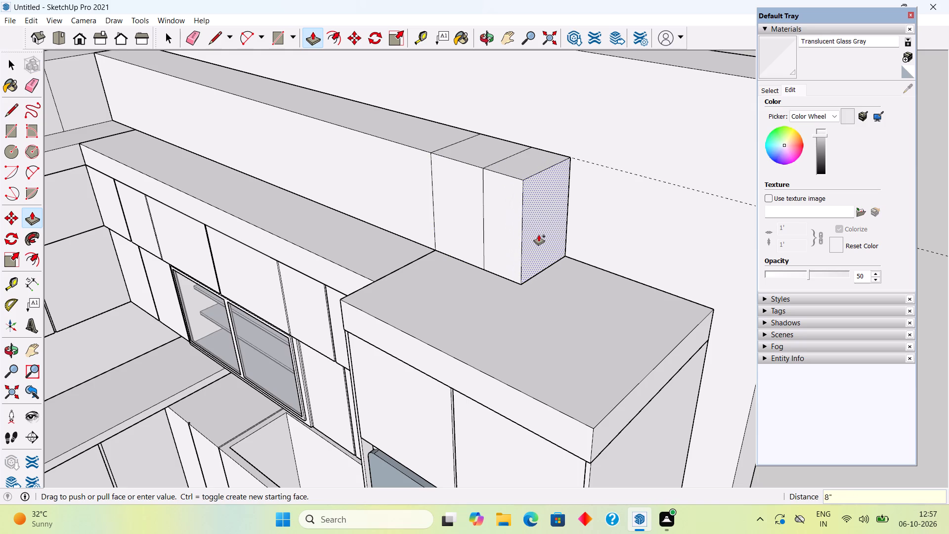
{"action": "left_click", "coordinate": [551, 213]}
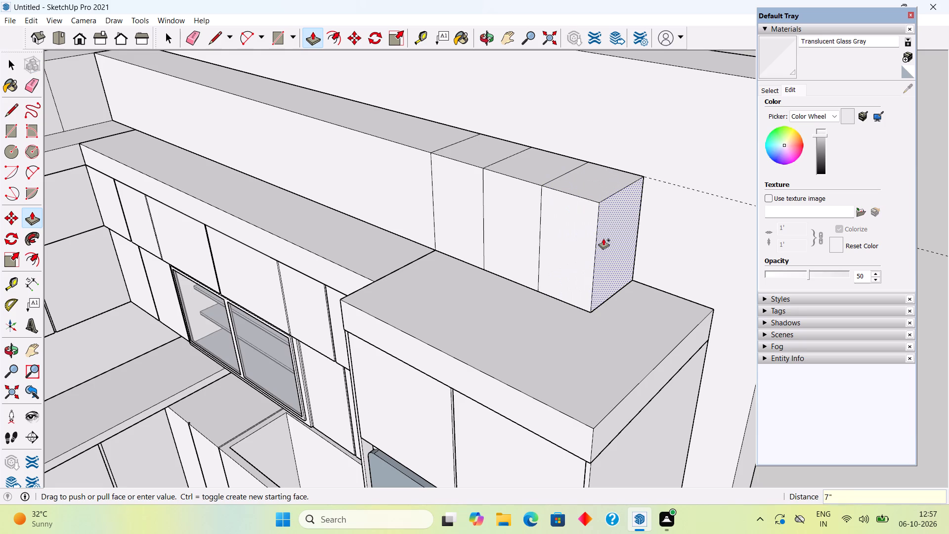
{"action": "type", "text": "8\""}
{"action": "key", "text": "Return"}
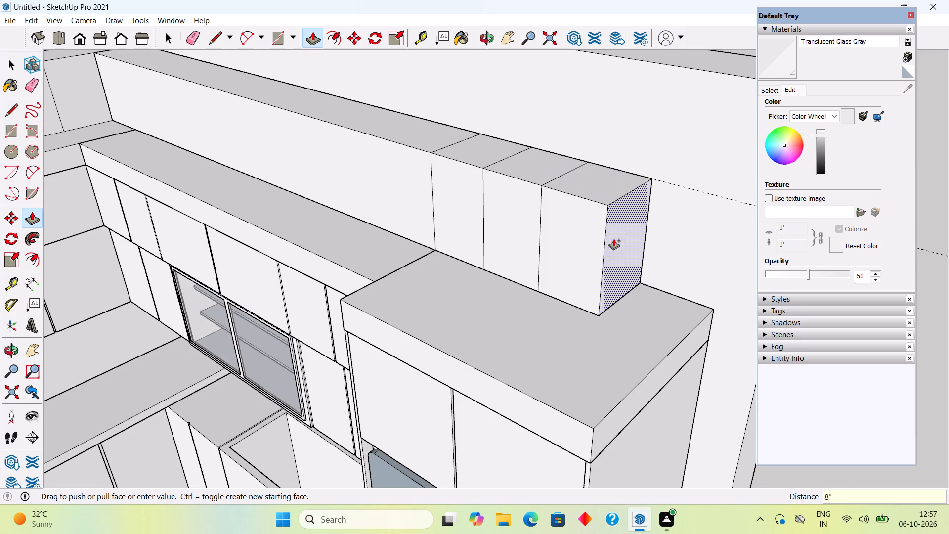
Pull a new 0.3" strip from the loft box's end face after the third 8" section.
{"action": "left_click", "coordinate": [614, 239]}
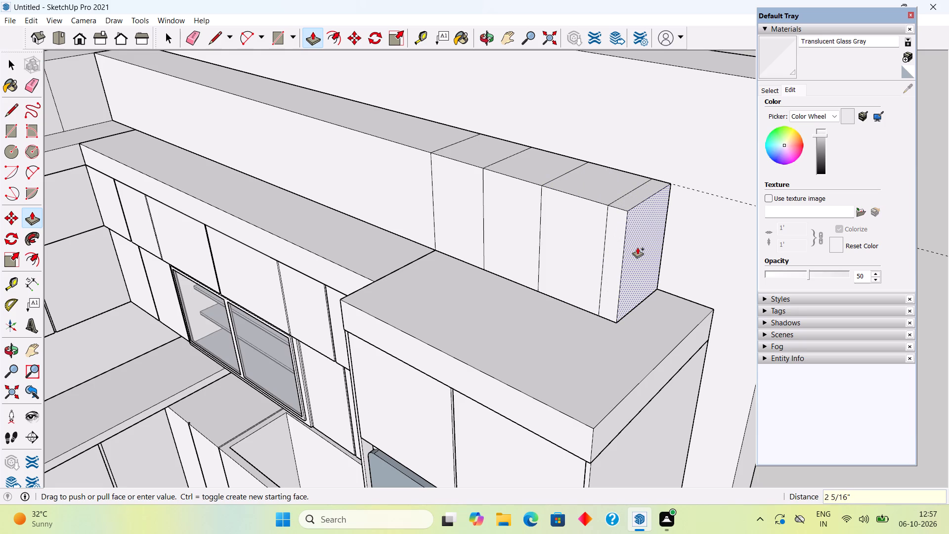
{"action": "type", "text": ".3\""}
{"action": "key", "text": "Return"}
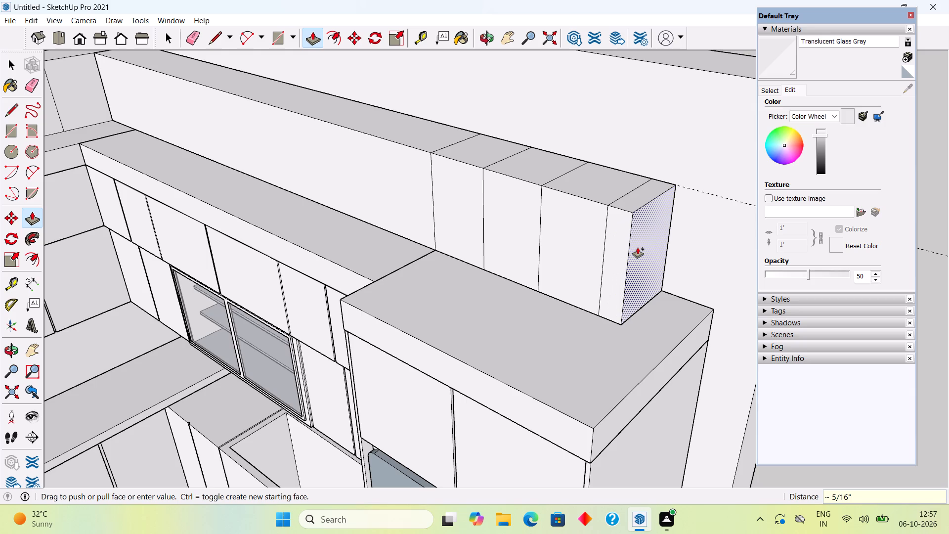
Pull a final section about 8 11/16" from the loft box's end face, reaching the tall unit's outer edge.
{"action": "left_click", "coordinate": [638, 248]}
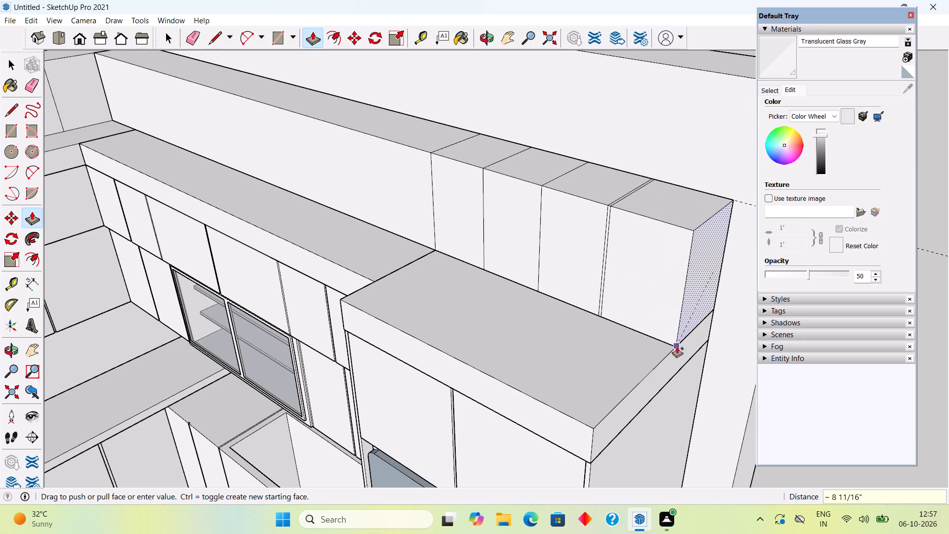
{"action": "left_click", "coordinate": [677, 347]}
Push the front face of the narrow strip beside the last loft section inward by 0.3".
{"action": "scroll", "coordinate": [677, 347], "scroll_direction": "down", "scroll_amount": 6}
{"action": "middle_click_drag", "start_coordinate": [575, 371], "coordinate": [748, 319]}
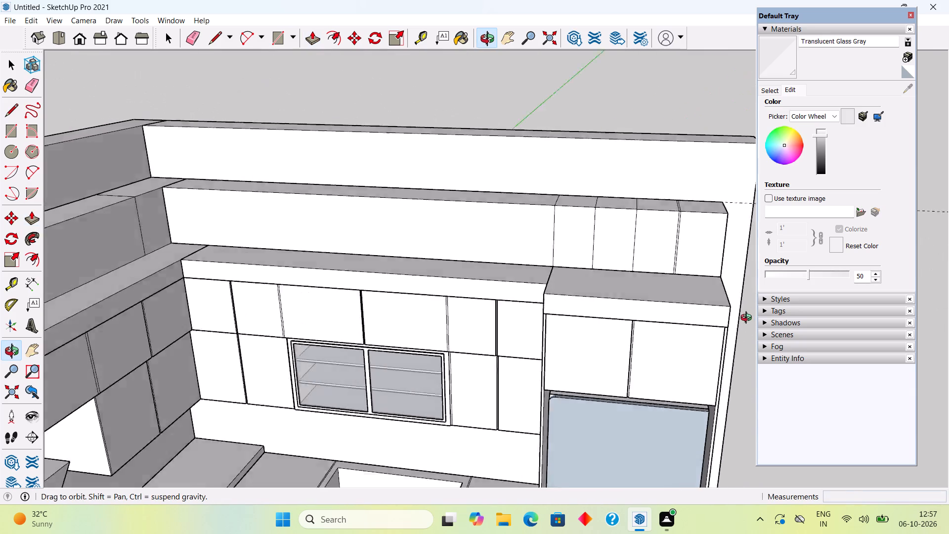
{"action": "middle_click_drag", "start_coordinate": [748, 319], "coordinate": [752, 315]}
{"action": "scroll", "coordinate": [690, 231], "scroll_direction": "up", "scroll_amount": 5}
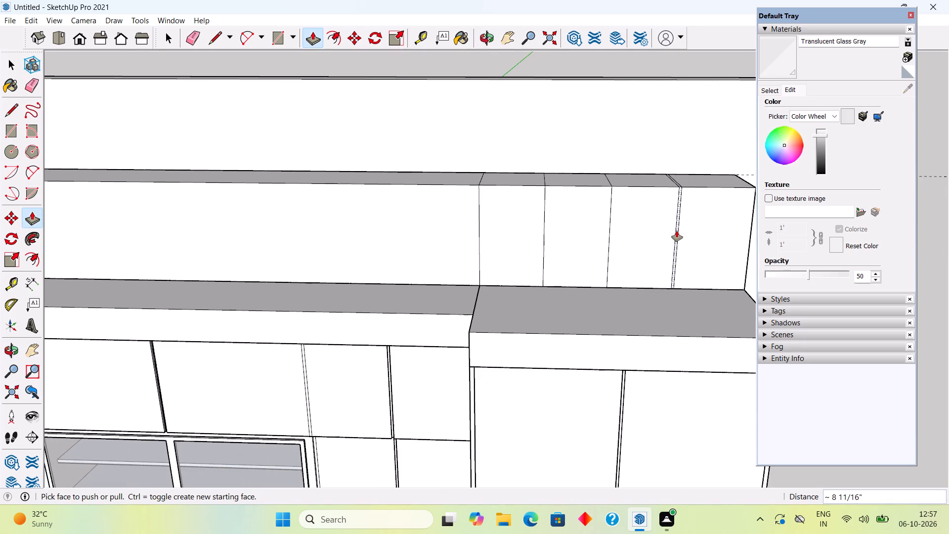
{"action": "left_click", "coordinate": [677, 232]}
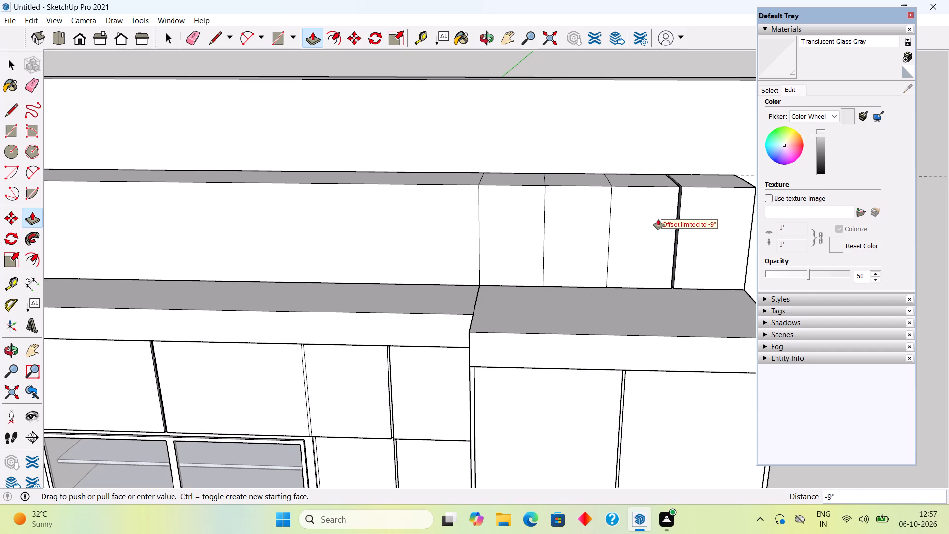
{"action": "type", "text": ".3\""}
{"action": "key", "text": "Return"}
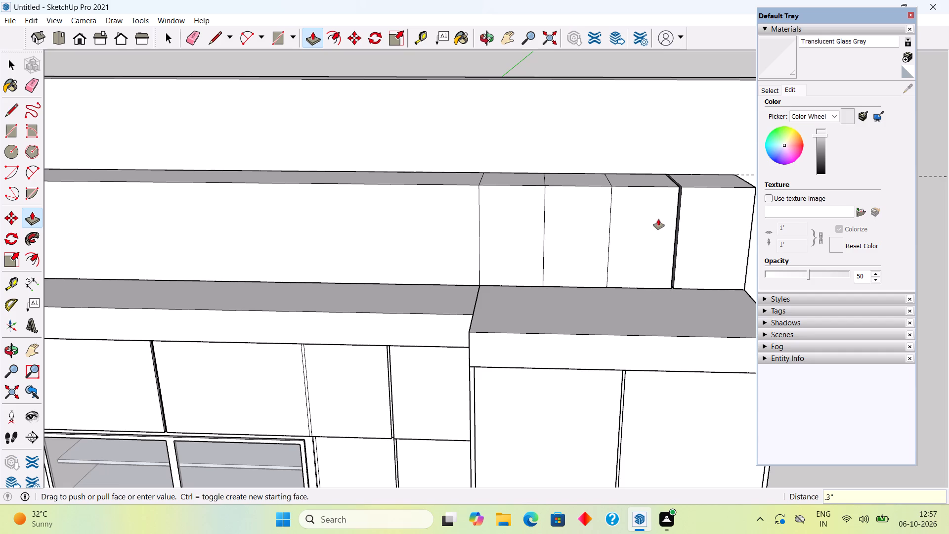
Select the whole connected loft box along the back wall and make it a group.
{"action": "key", "text": "space"}
{"action": "triple_click", "coordinate": [616, 210]}
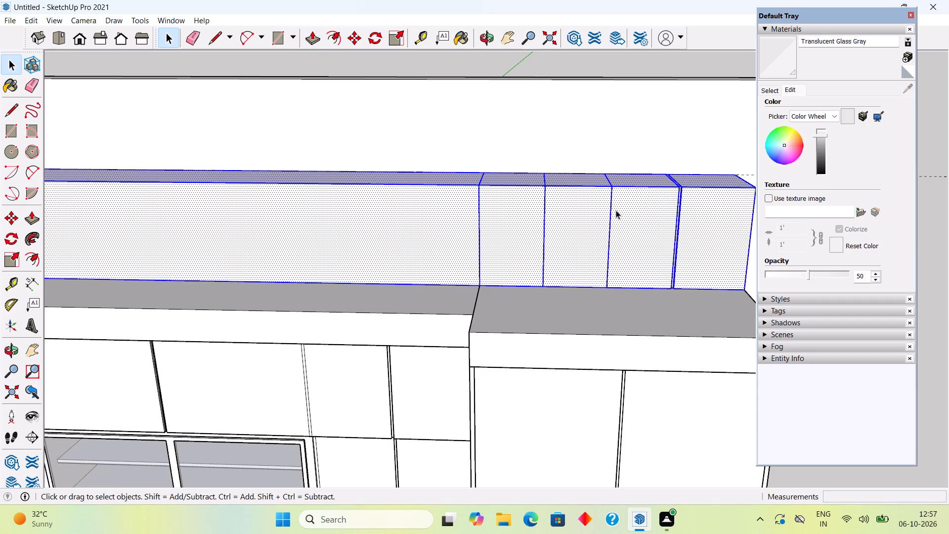
{"action": "right_click", "coordinate": [616, 210]}
{"action": "left_click", "coordinate": [646, 319]}
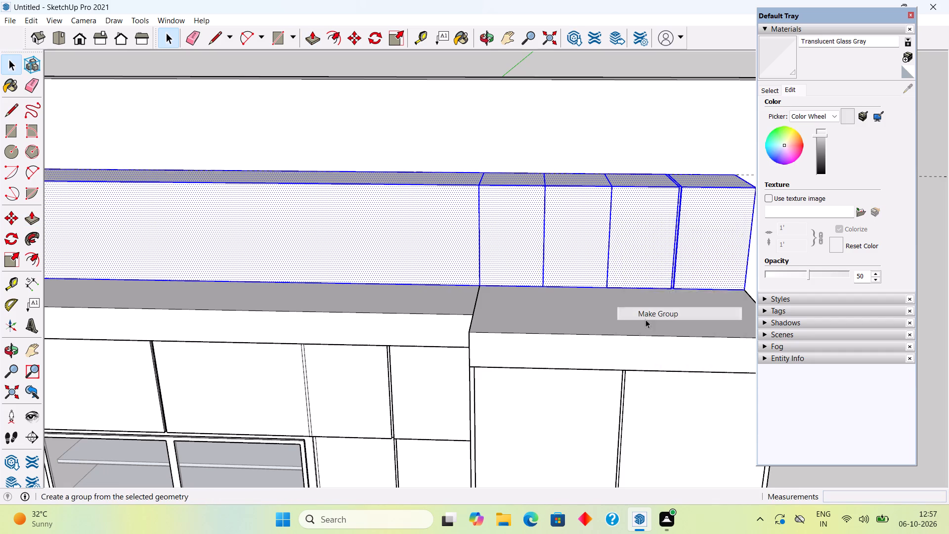
{"action": "scroll", "coordinate": [656, 302], "scroll_direction": "down", "scroll_amount": 10}
{"action": "left_click", "coordinate": [509, 141]}
Review the whole kitchen from several angles, checking the lofts, wall cabinets and tall units on both walls.
{"action": "scroll", "coordinate": [532, 245], "scroll_direction": "down", "scroll_amount": 1}
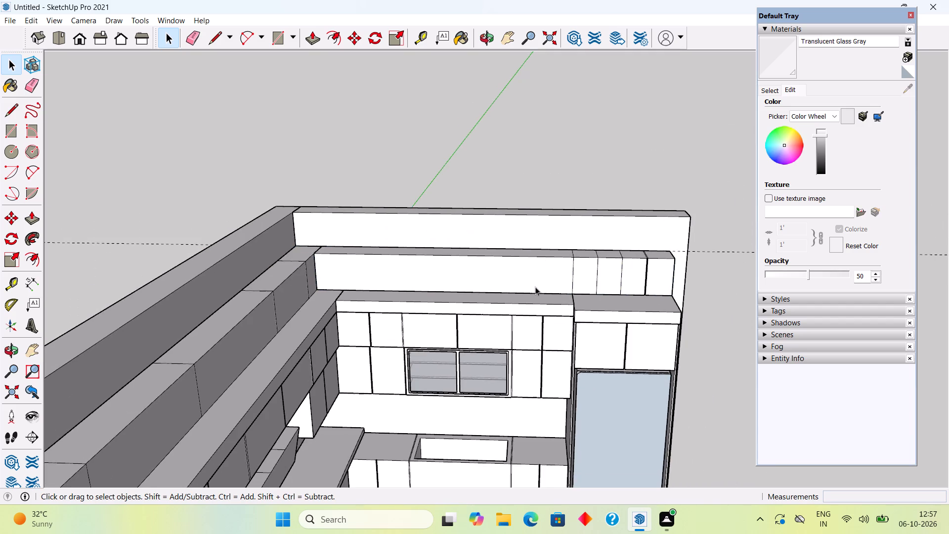
{"action": "middle_click_drag", "start_coordinate": [531, 280], "coordinate": [472, 198]}
{"action": "scroll", "coordinate": [476, 180], "scroll_direction": "down", "scroll_amount": 2}
{"action": "scroll", "coordinate": [464, 262], "scroll_direction": "down", "scroll_amount": 2}
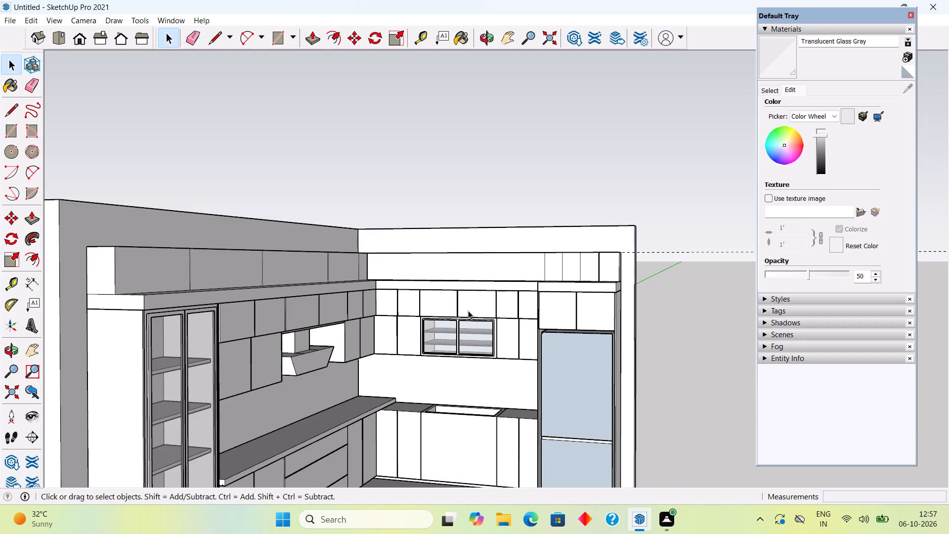
{"action": "scroll", "coordinate": [468, 311], "scroll_direction": "down", "scroll_amount": 9}
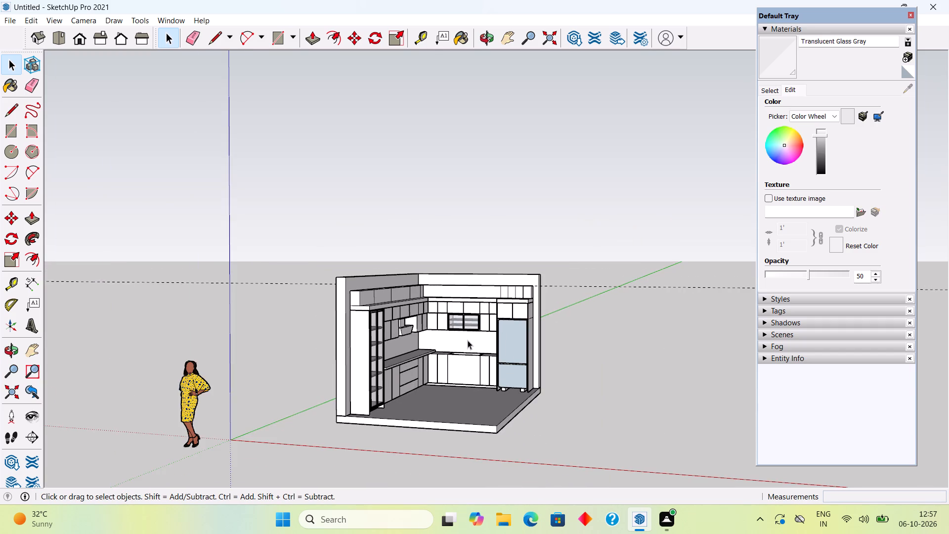
{"action": "scroll", "coordinate": [468, 343], "scroll_direction": "up", "scroll_amount": 8}
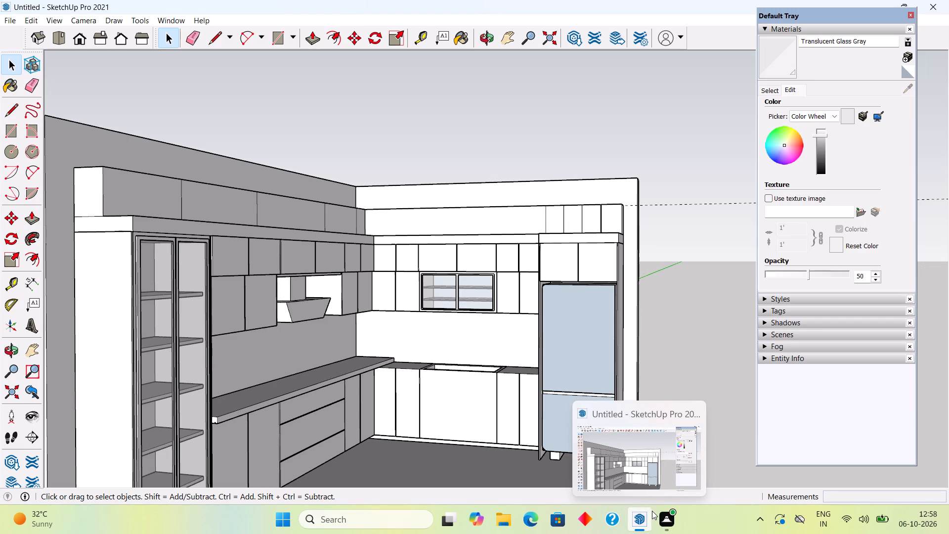
{"action": "scroll", "coordinate": [448, 424], "scroll_direction": "down", "scroll_amount": 4}
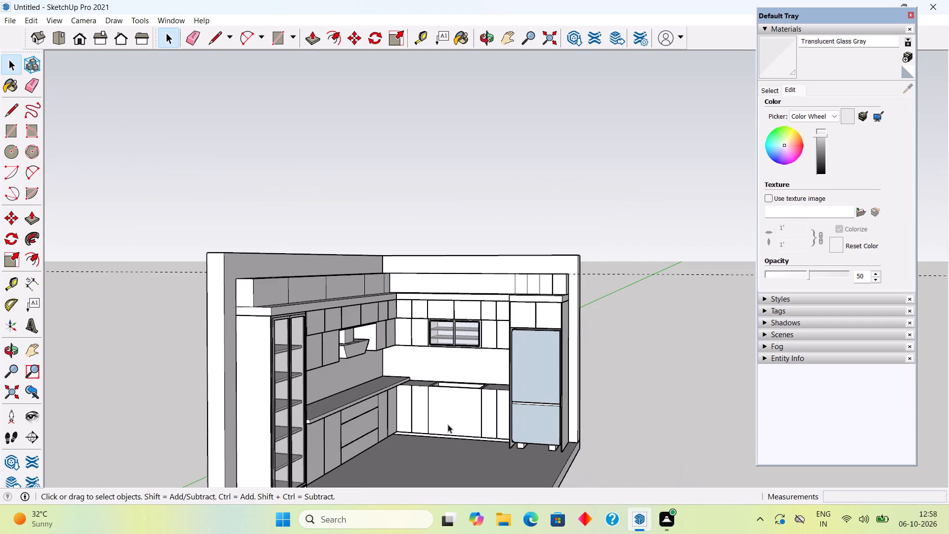
{"action": "scroll", "coordinate": [448, 424], "scroll_direction": "up", "scroll_amount": 3}
{"action": "left_click", "coordinate": [683, 365]}
{"action": "middle_click_drag", "start_coordinate": [593, 384], "coordinate": [593, 384]}
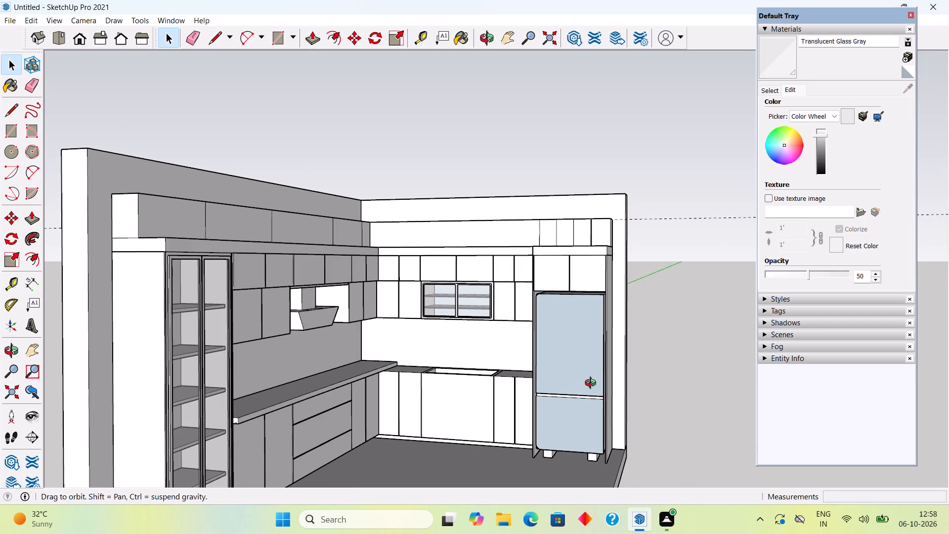
{"action": "middle_click_drag", "start_coordinate": [593, 384], "coordinate": [475, 393]}
{"action": "scroll", "coordinate": [475, 393], "scroll_direction": "down", "scroll_amount": 9}
{"action": "scroll", "coordinate": [461, 449], "scroll_direction": "up", "scroll_amount": 10}
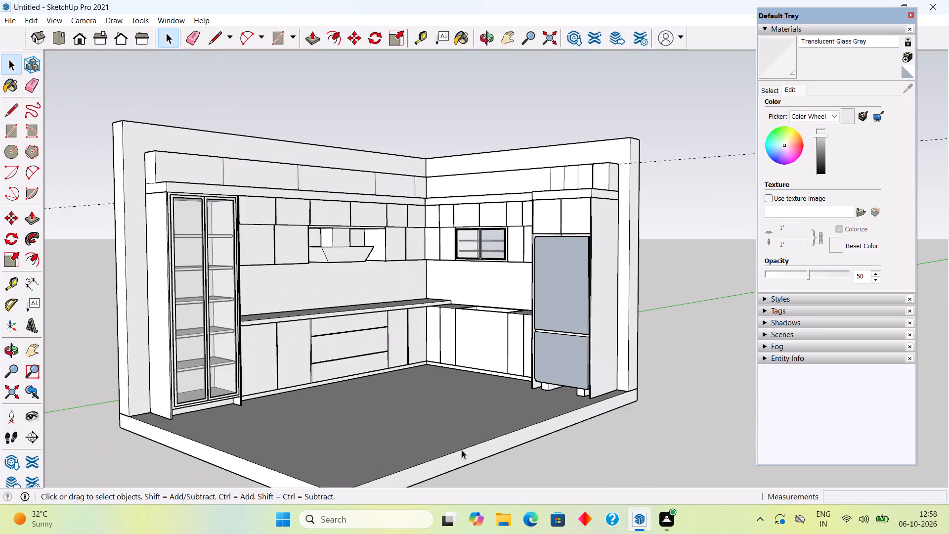
{"action": "middle_click_drag", "start_coordinate": [451, 428], "coordinate": [356, 445]}
{"action": "scroll", "coordinate": [357, 444], "scroll_direction": "up", "scroll_amount": 5}
{"action": "scroll", "coordinate": [360, 441], "scroll_direction": "down", "scroll_amount": 4}
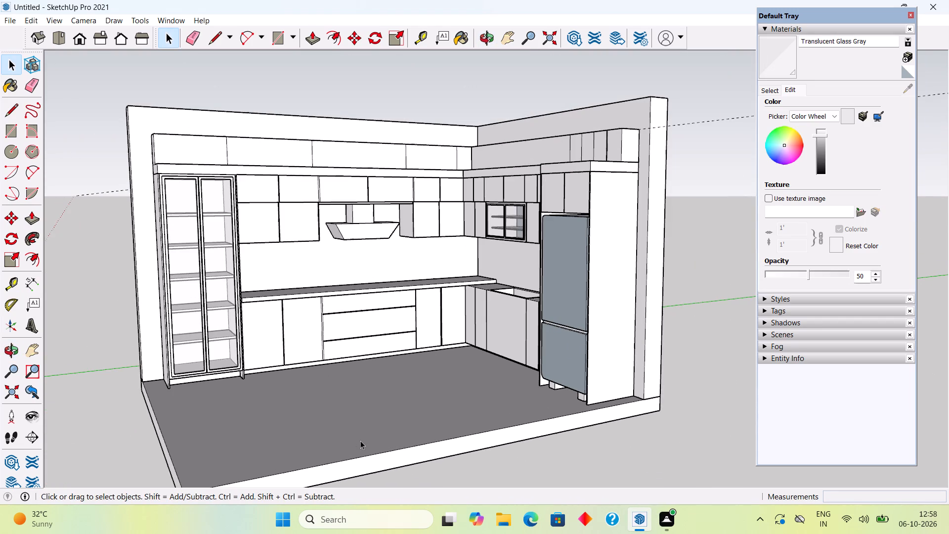
Open the chimney hood group on the long wall for editing and explode the nested hood group inside it.
{"action": "left_click", "coordinate": [350, 229]}
{"action": "scroll", "coordinate": [355, 227], "scroll_direction": "up", "scroll_amount": 6}
{"action": "triple_click", "coordinate": [361, 246]}
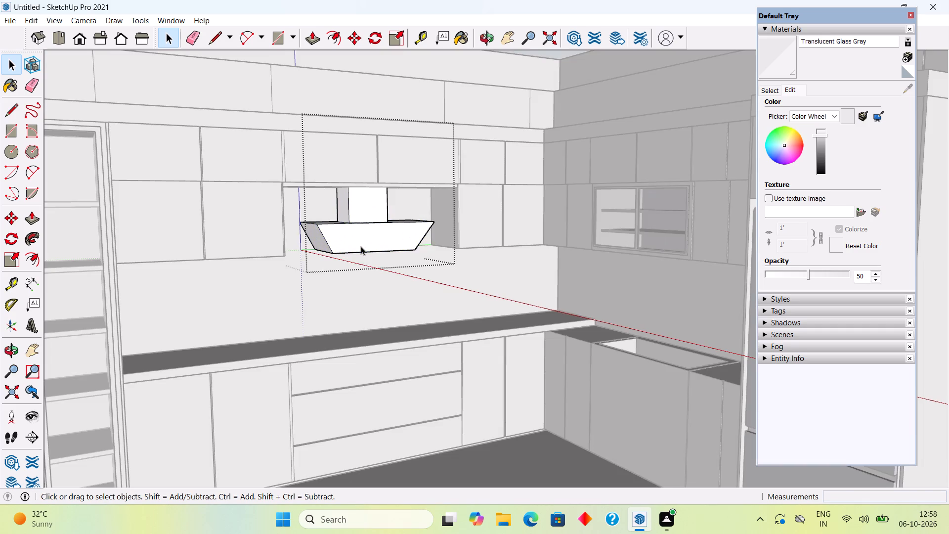
{"action": "triple_click", "coordinate": [361, 245]}
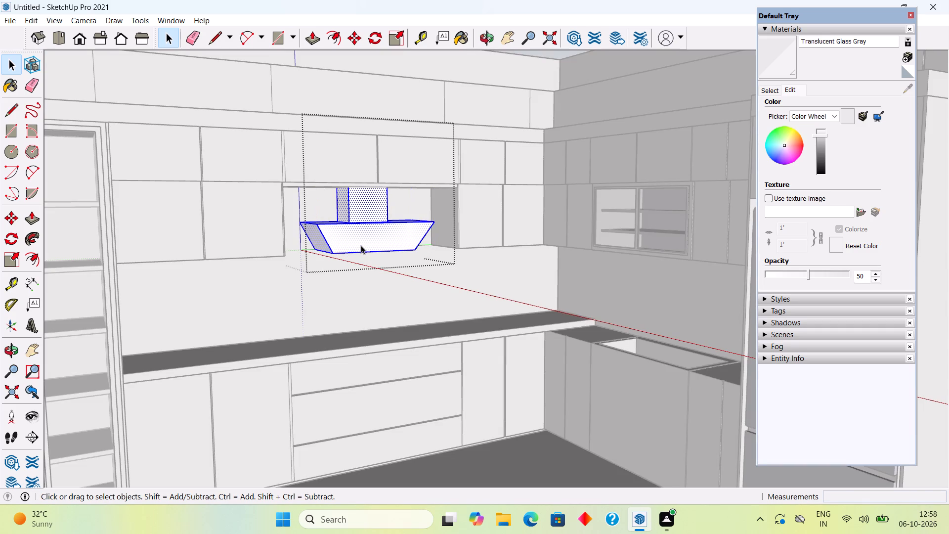
{"action": "left_click", "coordinate": [361, 245]}
{"action": "triple_click", "coordinate": [361, 245]}
{"action": "double_click", "coordinate": [361, 245]}
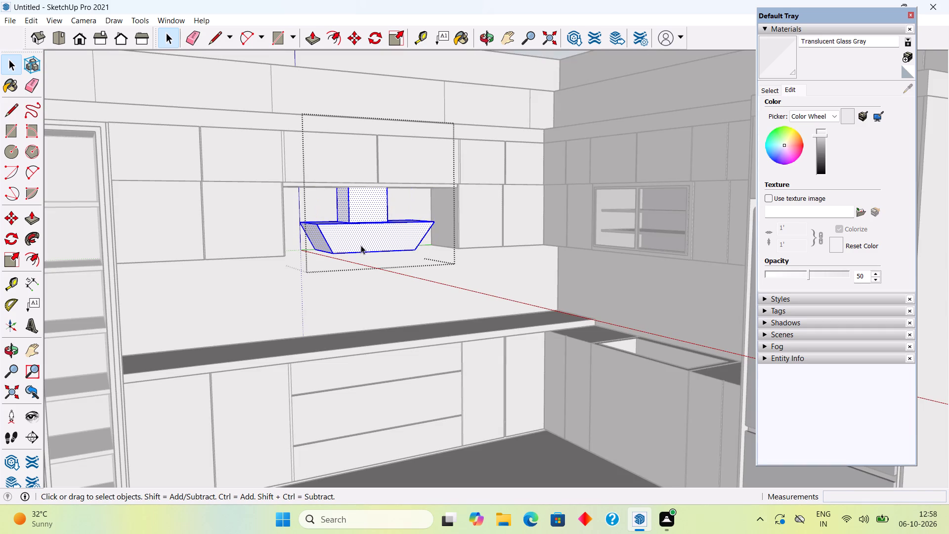
{"action": "right_click", "coordinate": [358, 240]}
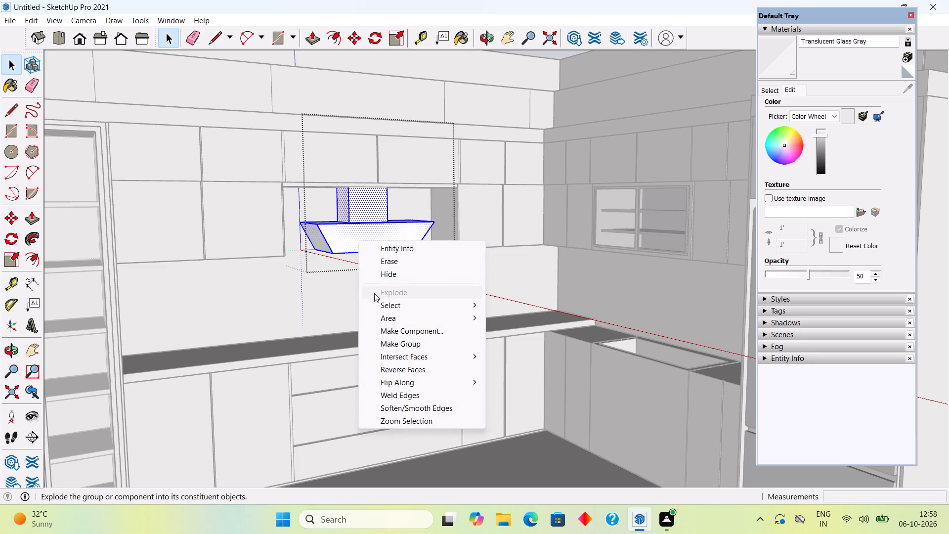
{"action": "double_click", "coordinate": [377, 220]}
{"action": "left_click", "coordinate": [377, 220]}
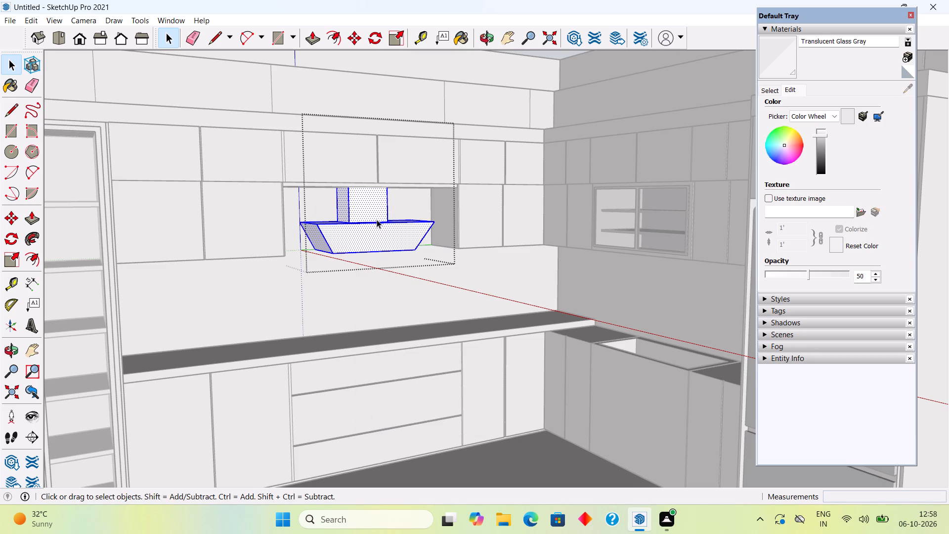
{"action": "left_click", "coordinate": [377, 220]}
{"action": "left_click", "coordinate": [396, 288]}
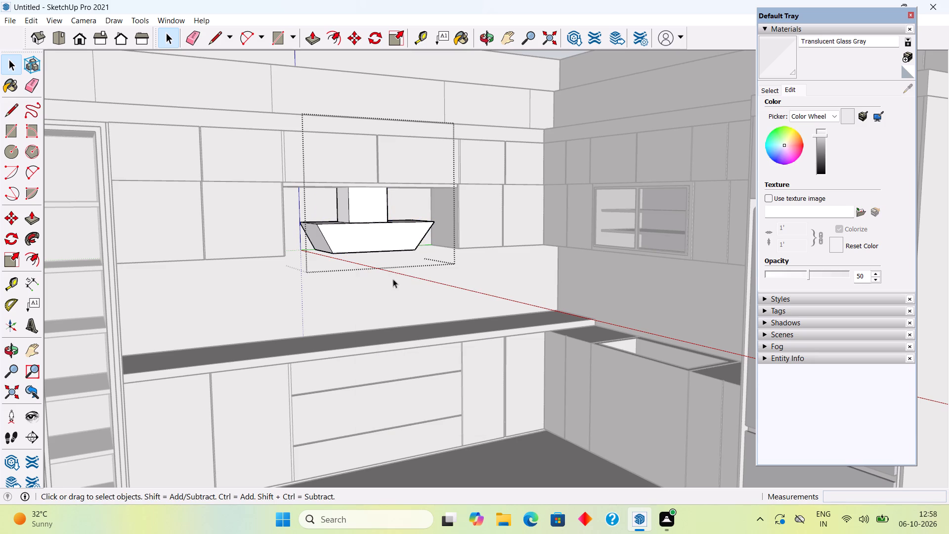
{"action": "left_click", "coordinate": [363, 238]}
{"action": "right_click", "coordinate": [361, 233]}
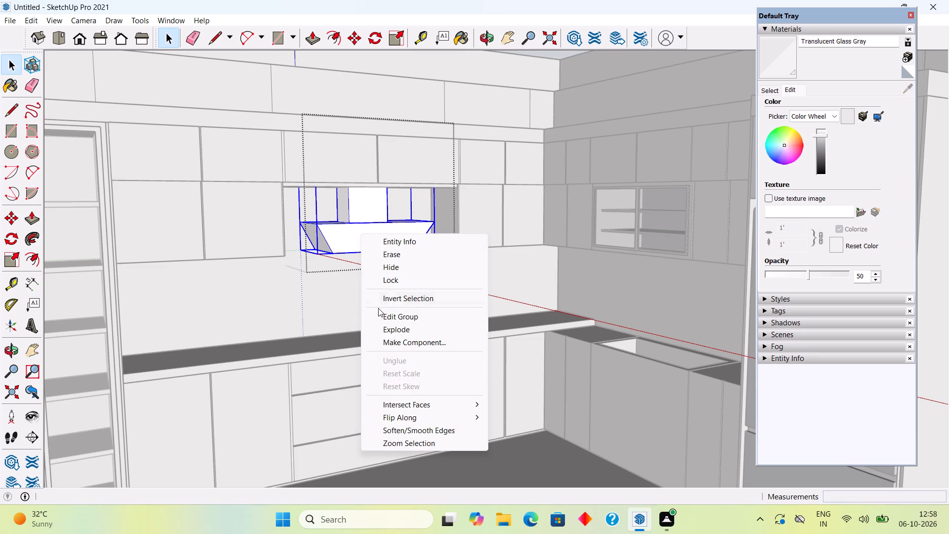
{"action": "left_click", "coordinate": [406, 330]}
Examine the exploded chimney hood's connected geometry from the front, above and underneath.
{"action": "double_click", "coordinate": [371, 240]}
{"action": "left_click", "coordinate": [371, 240]}
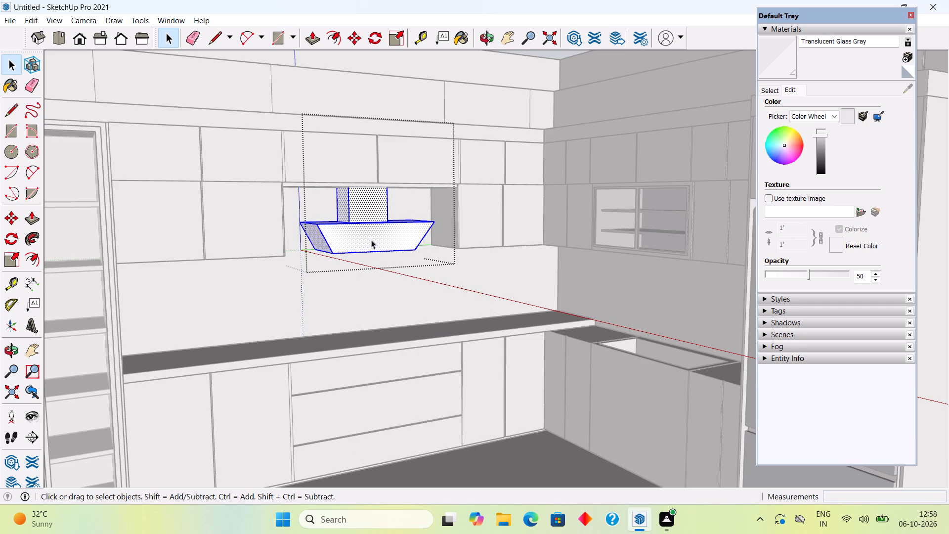
{"action": "double_click", "coordinate": [371, 240]}
{"action": "left_click", "coordinate": [371, 240]}
{"action": "scroll", "coordinate": [361, 210], "scroll_direction": "up", "scroll_amount": 6}
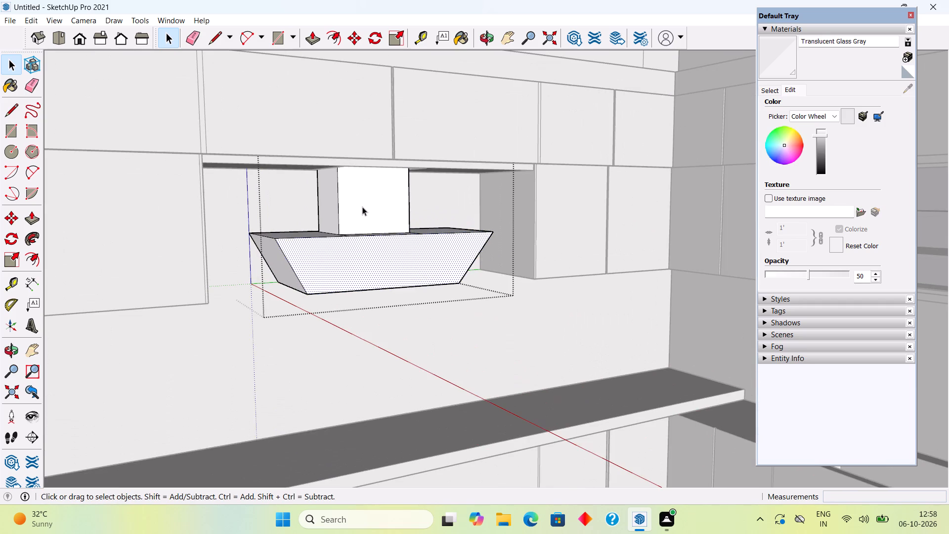
{"action": "triple_click", "coordinate": [362, 207]}
{"action": "triple_click", "coordinate": [362, 207]}
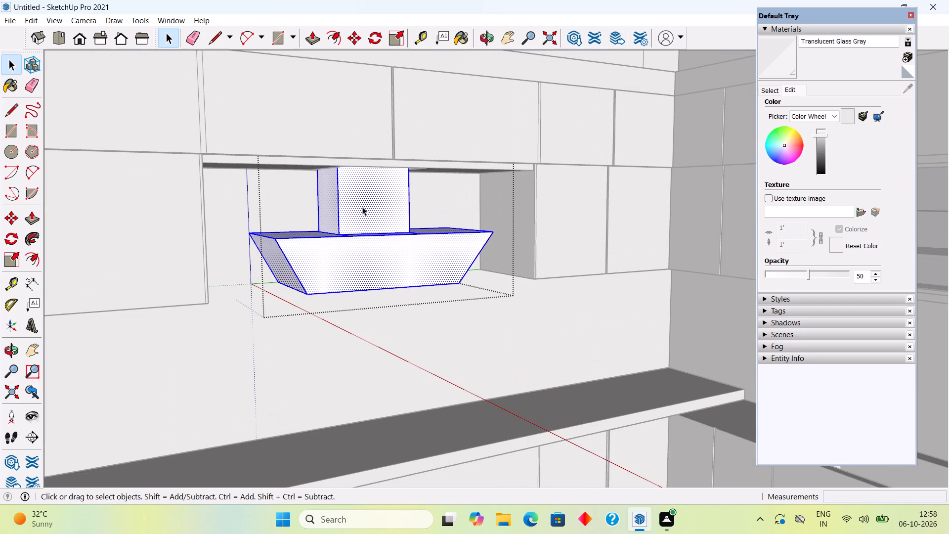
{"action": "middle_click_drag", "start_coordinate": [373, 265], "coordinate": [302, 379]}
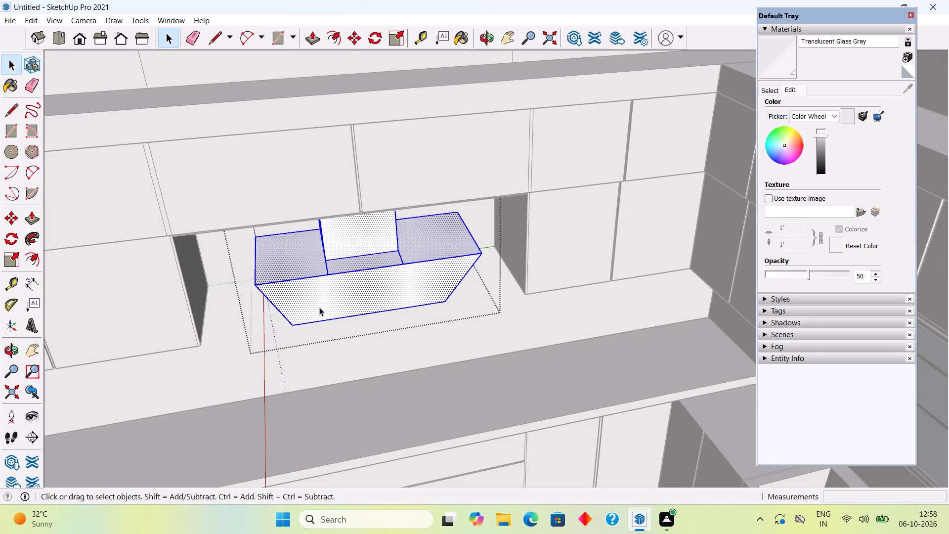
{"action": "right_click", "coordinate": [312, 271]}
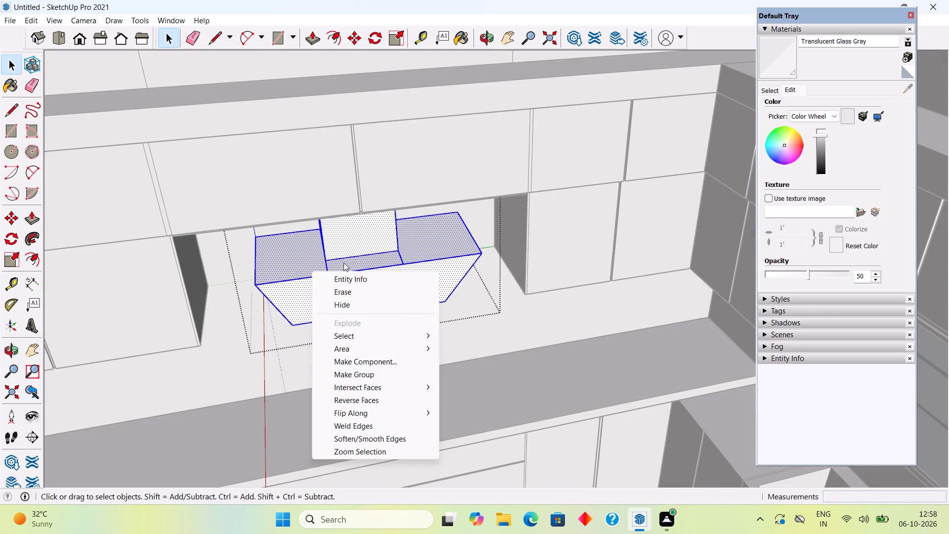
{"action": "left_click", "coordinate": [293, 256]}
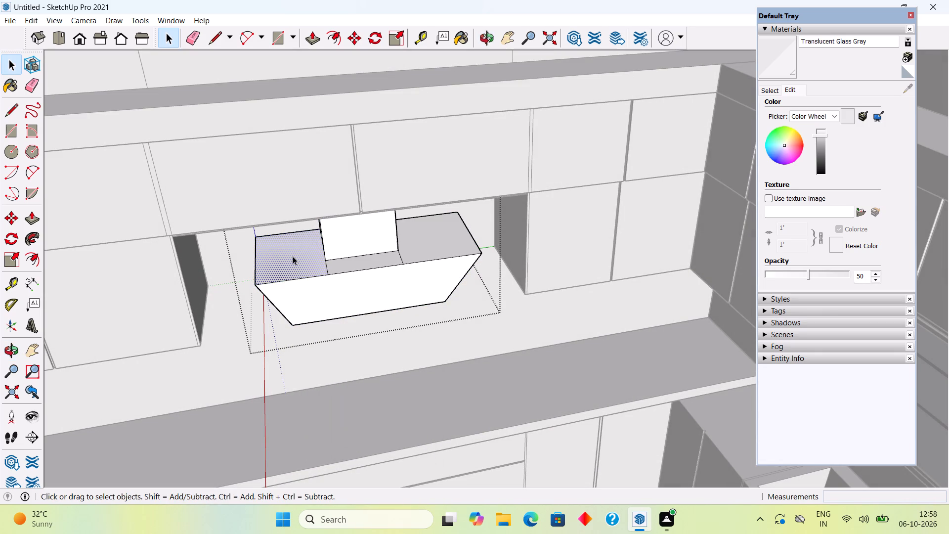
{"action": "middle_click_drag", "start_coordinate": [298, 291], "coordinate": [336, 185]}
{"action": "scroll", "coordinate": [303, 258], "scroll_direction": "up", "scroll_amount": 2}
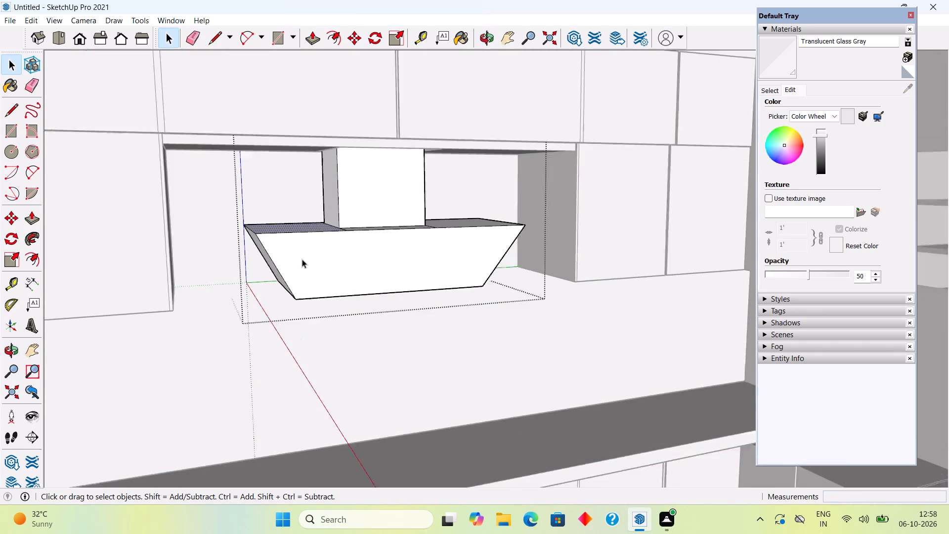
{"action": "scroll", "coordinate": [302, 259], "scroll_direction": "up", "scroll_amount": 2}
{"action": "middle_click_drag", "start_coordinate": [263, 253], "coordinate": [308, 259]}
{"action": "middle_click_drag", "start_coordinate": [378, 316], "coordinate": [363, 289]}
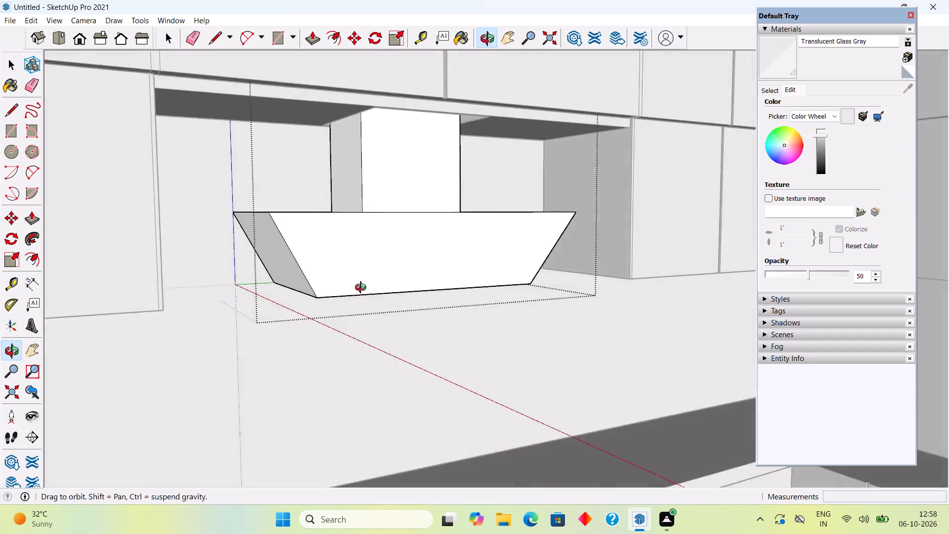
{"action": "middle_click_drag", "start_coordinate": [363, 289], "coordinate": [588, 523]}
{"action": "scroll", "coordinate": [597, 350], "scroll_direction": "down", "scroll_amount": 3}
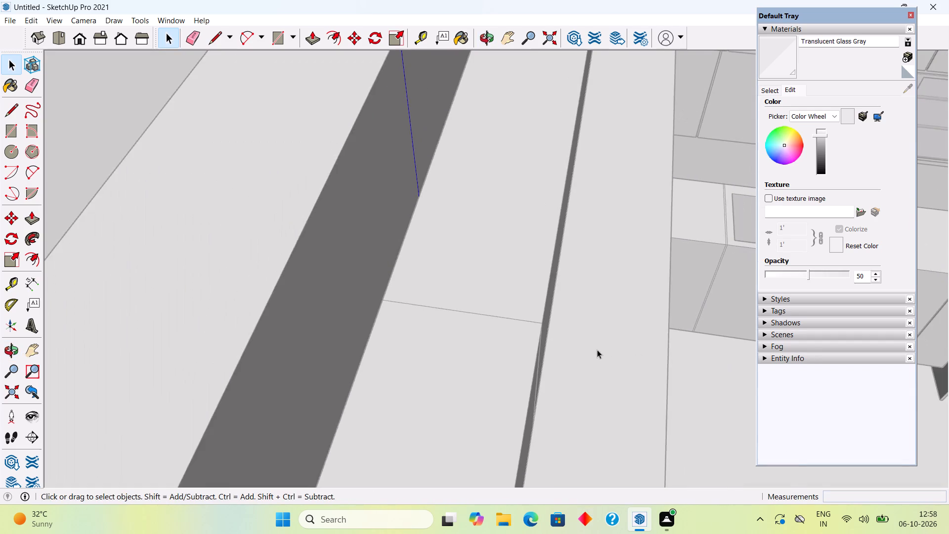
{"action": "scroll", "coordinate": [597, 350], "scroll_direction": "down", "scroll_amount": 6}
{"action": "middle_click_drag", "start_coordinate": [607, 365], "coordinate": [377, 246]}
{"action": "scroll", "coordinate": [377, 246], "scroll_direction": "down", "scroll_amount": 3}
{"action": "scroll", "coordinate": [524, 434], "scroll_direction": "up", "scroll_amount": 6}
{"action": "scroll", "coordinate": [444, 335], "scroll_direction": "up", "scroll_amount": 2}
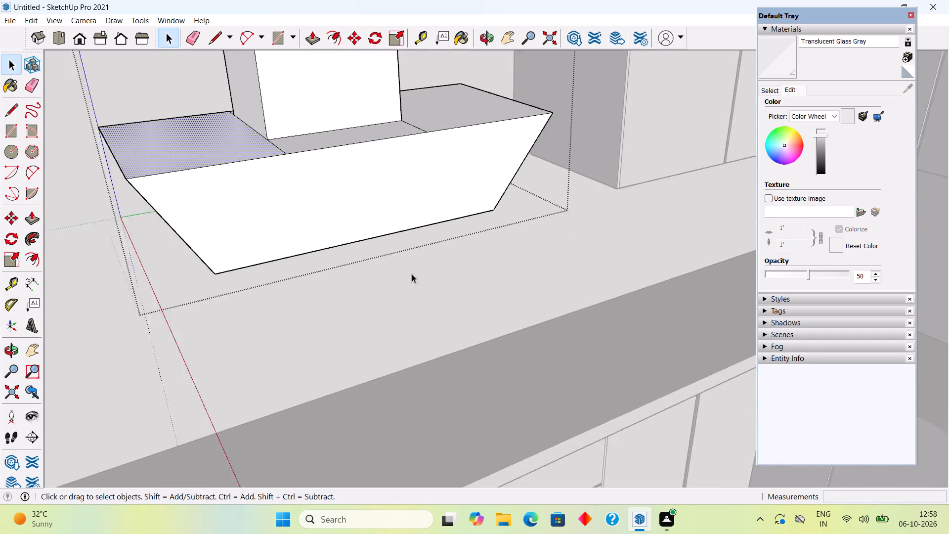
{"action": "scroll", "coordinate": [412, 274], "scroll_direction": "up", "scroll_amount": 3}
{"action": "middle_click_drag", "start_coordinate": [367, 210], "coordinate": [307, 92]}
{"action": "scroll", "coordinate": [307, 92], "scroll_direction": "down", "scroll_amount": 7}
{"action": "middle_click_drag", "start_coordinate": [309, 113], "coordinate": [312, 127]}
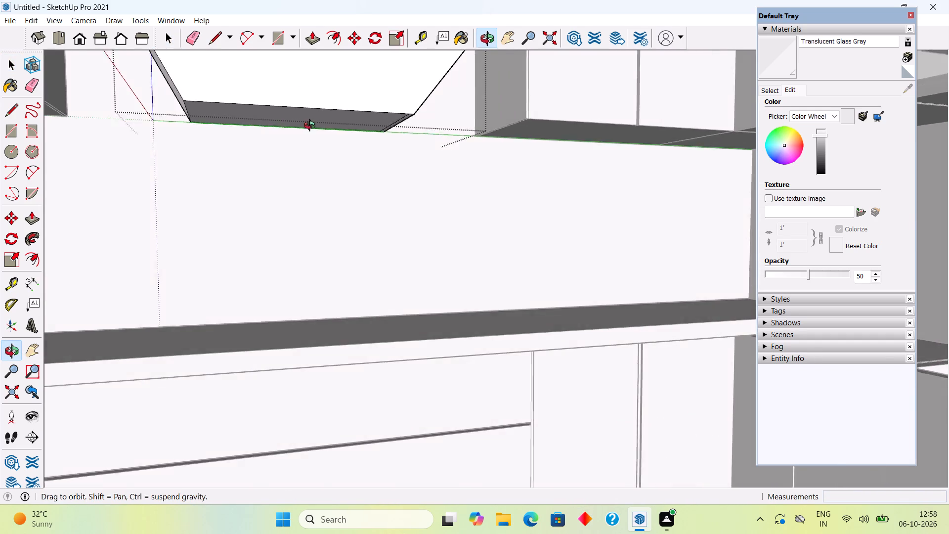
{"action": "middle_click_drag", "start_coordinate": [312, 127], "coordinate": [322, 154]}
Select all of the exploded chimney hood's connected geometry, make it a group, and leave the hood's editing context.
{"action": "left_click", "coordinate": [299, 108]}
{"action": "scroll", "coordinate": [299, 108], "scroll_direction": "down", "scroll_amount": 1}
{"action": "middle_click_drag", "start_coordinate": [299, 108], "coordinate": [296, 205]}
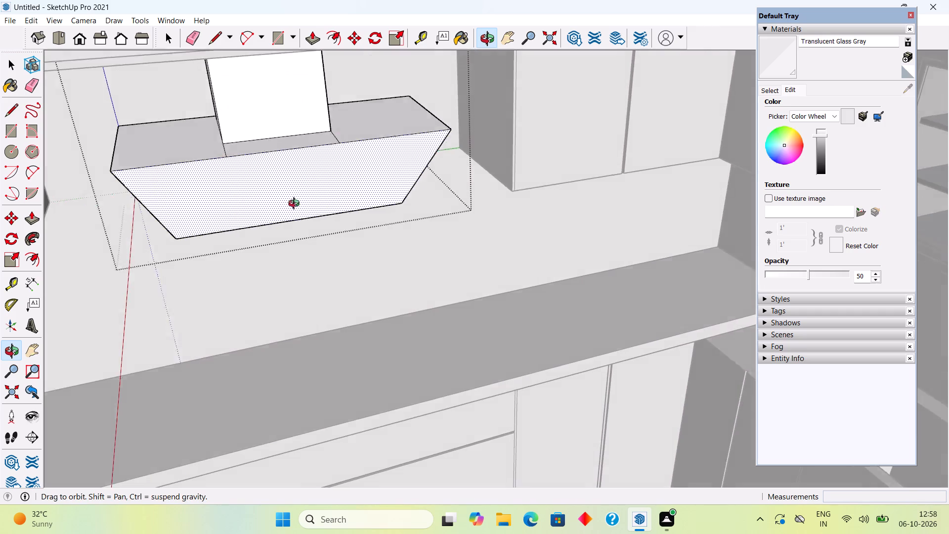
{"action": "middle_click_drag", "start_coordinate": [296, 205], "coordinate": [296, 206]}
{"action": "middle_click", "coordinate": [266, 205]}
{"action": "triple_click", "coordinate": [266, 205]}
{"action": "double_click", "coordinate": [266, 205]}
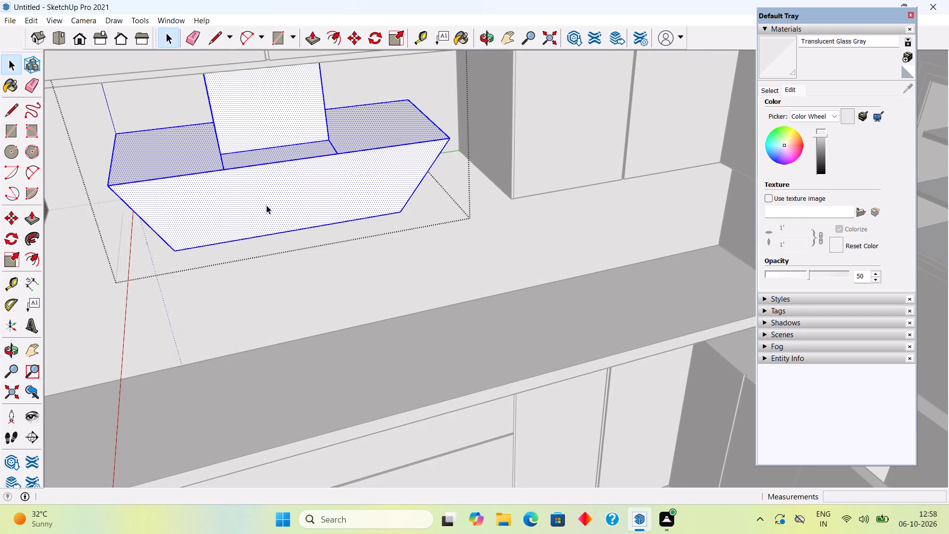
{"action": "scroll", "coordinate": [266, 205], "scroll_direction": "down", "scroll_amount": 6}
{"action": "right_click", "coordinate": [266, 205]}
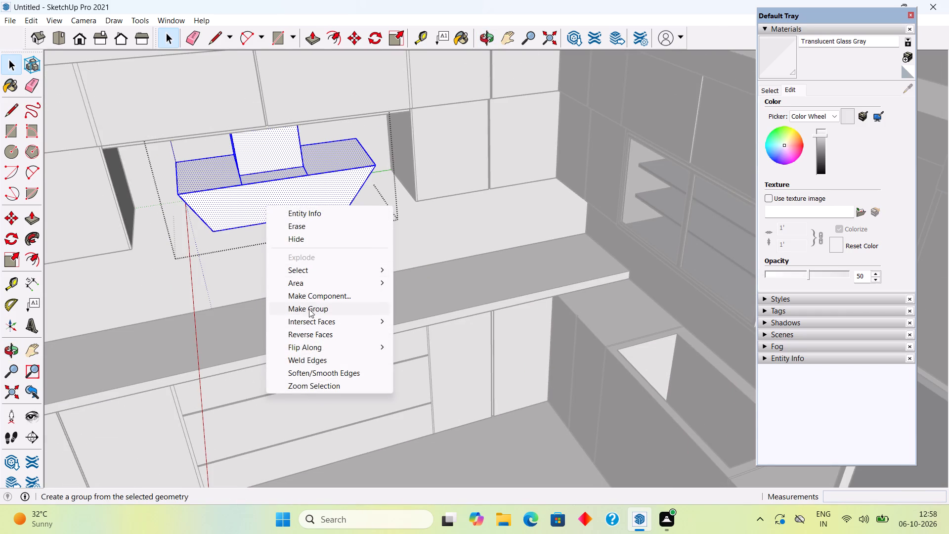
{"action": "left_click", "coordinate": [309, 309]}
{"action": "scroll", "coordinate": [309, 299], "scroll_direction": "down", "scroll_amount": 16}
{"action": "left_click", "coordinate": [470, 217]}
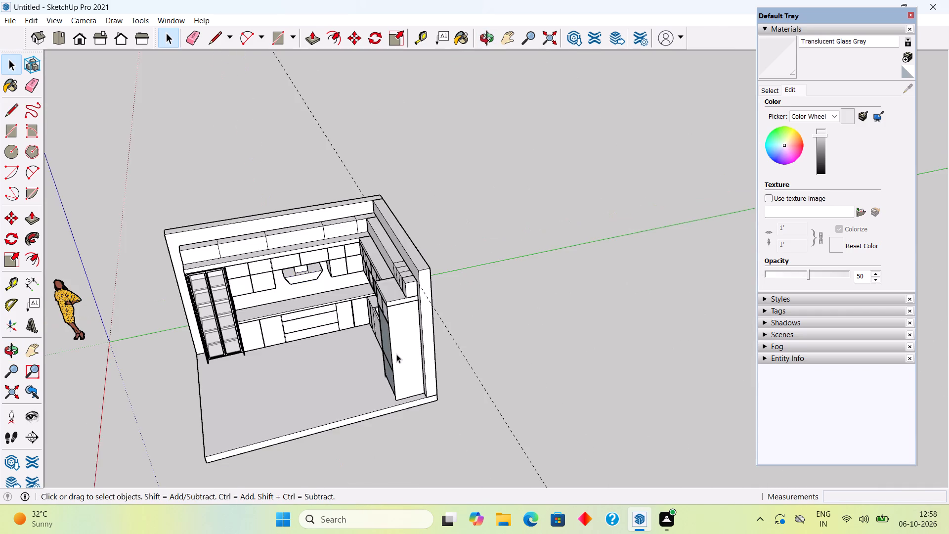
Place a guide across the long countertop at the drawer unit's edge and a second guide 4' along from it.
{"action": "scroll", "coordinate": [383, 358], "scroll_direction": "up", "scroll_amount": 10}
{"action": "scroll", "coordinate": [156, 135], "scroll_direction": "up", "scroll_amount": 1}
{"action": "middle_click_drag", "start_coordinate": [156, 133], "coordinate": [180, 200]}
{"action": "scroll", "coordinate": [107, 218], "scroll_direction": "up", "scroll_amount": 3}
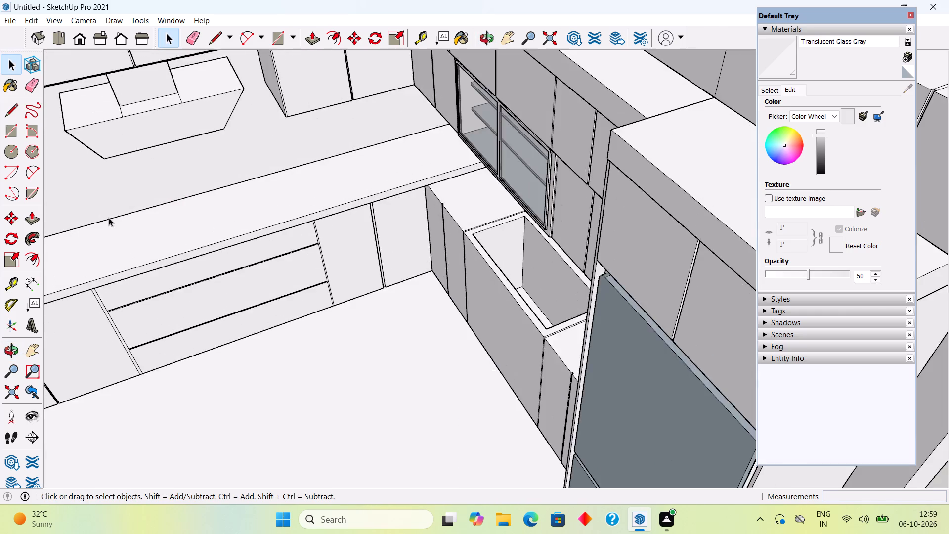
{"action": "scroll", "coordinate": [110, 218], "scroll_direction": "down", "scroll_amount": 4}
{"action": "middle_click_drag", "start_coordinate": [125, 208], "coordinate": [268, 224]}
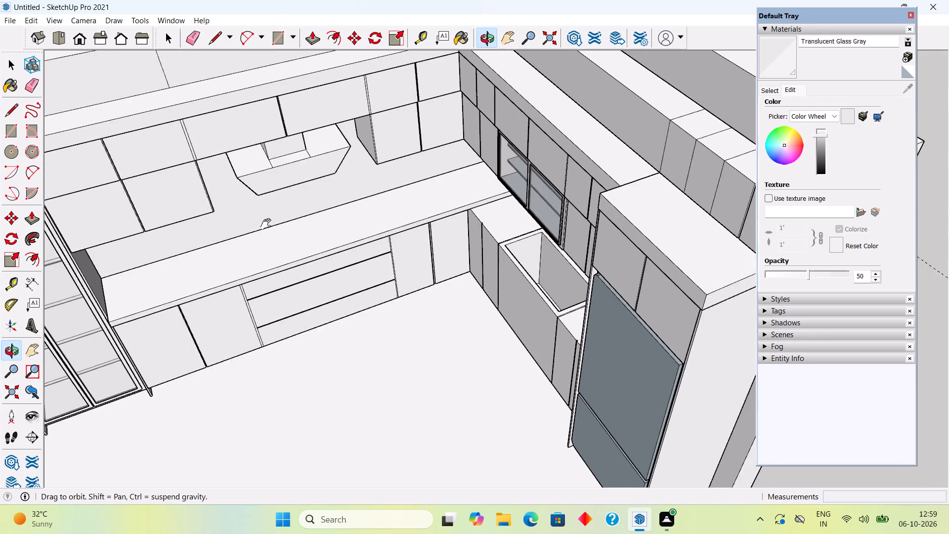
{"action": "middle_click_drag", "start_coordinate": [268, 224], "coordinate": [271, 224]}
{"action": "scroll", "coordinate": [276, 235], "scroll_direction": "up", "scroll_amount": 8}
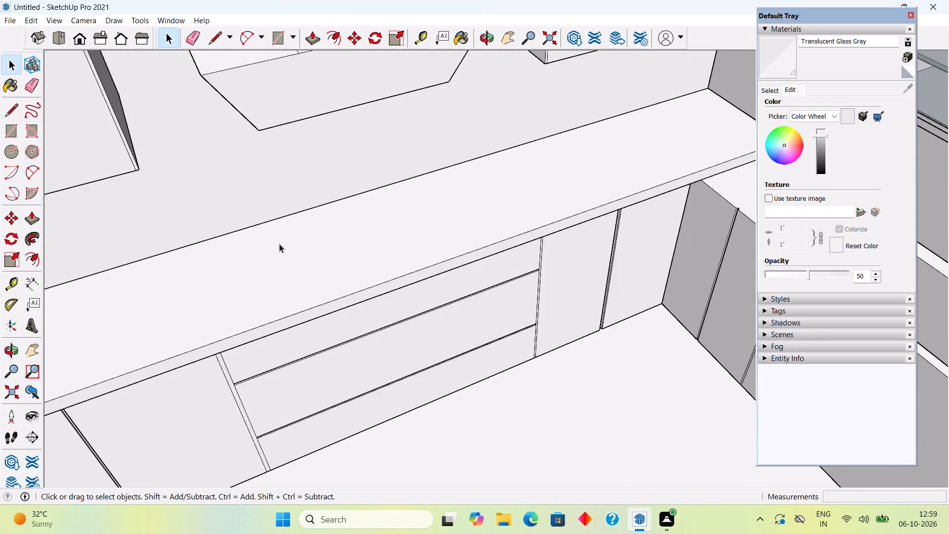
{"action": "key", "text": "t"}
{"action": "key", "text": "r"}
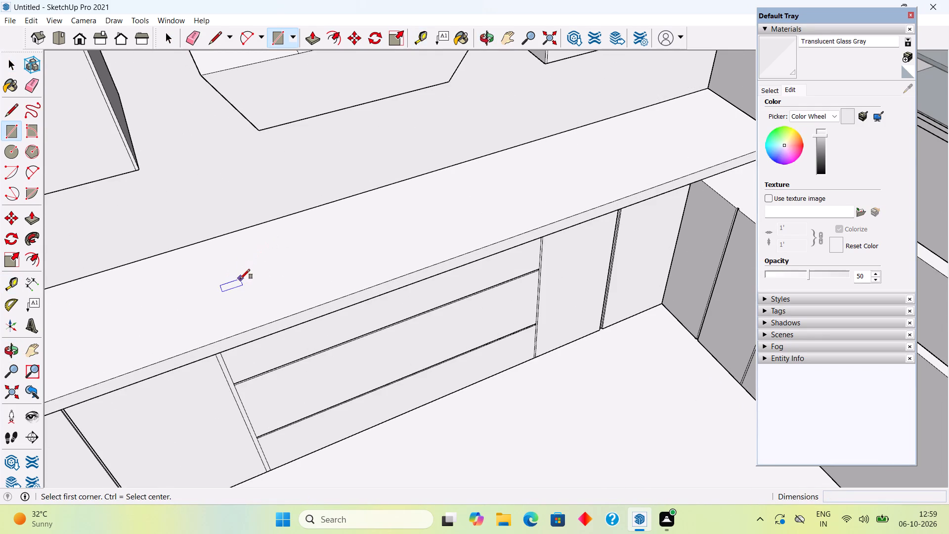
{"action": "key", "text": "space"}
{"action": "type", "text": "t"}
{"action": "scroll", "coordinate": [180, 294], "scroll_direction": "down", "scroll_amount": 10}
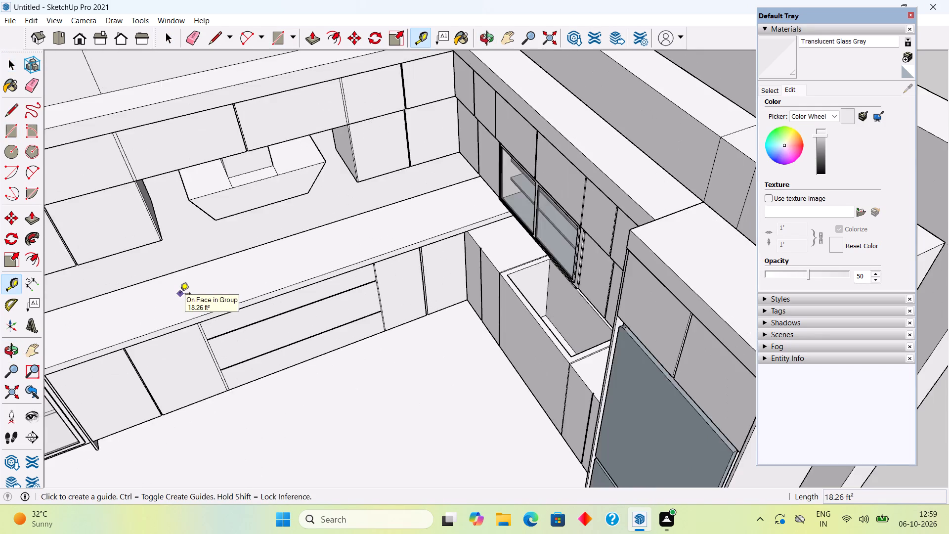
{"action": "scroll", "coordinate": [201, 331], "scroll_direction": "up", "scroll_amount": 4}
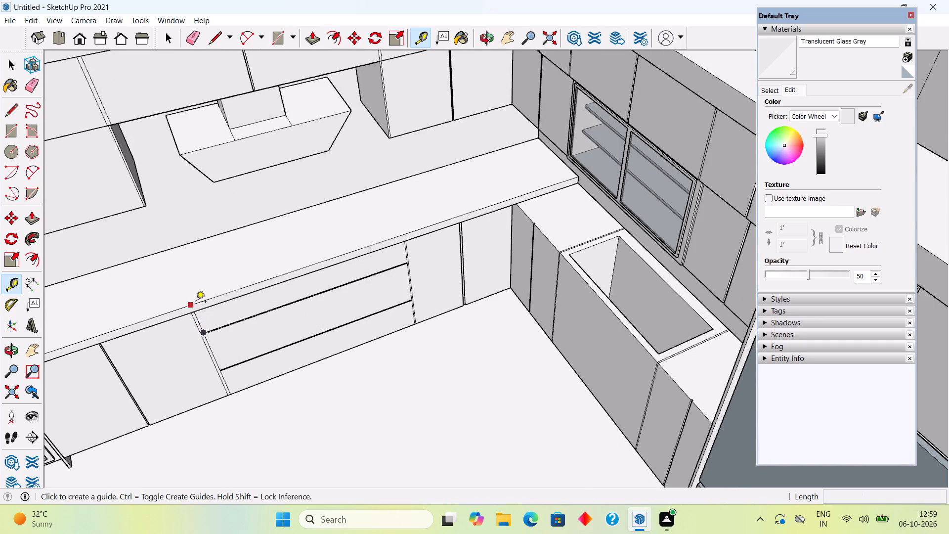
{"action": "left_click", "coordinate": [196, 303]}
{"action": "left_click", "coordinate": [174, 246]}
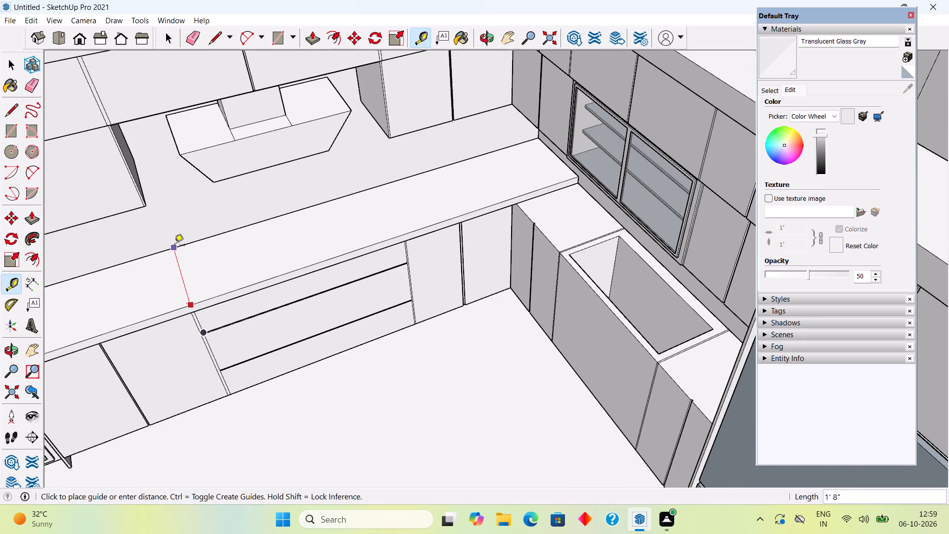
{"action": "left_click", "coordinate": [181, 264]}
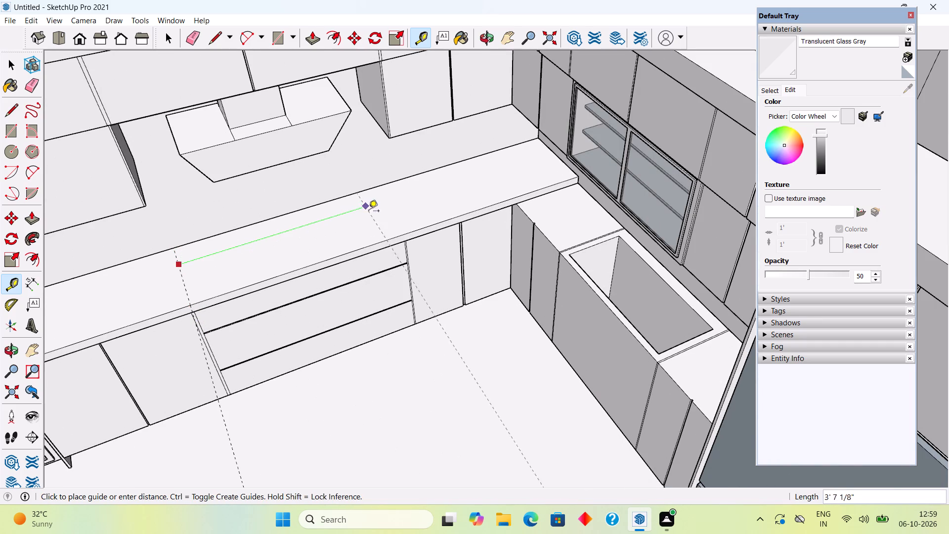
{"action": "key", "text": "4"}
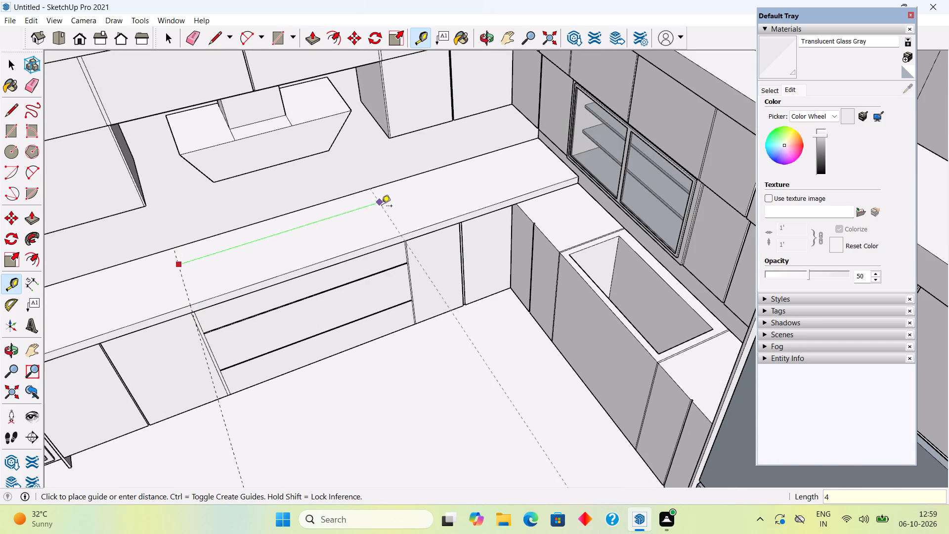
{"action": "key", "text": "apostrophe"}
{"action": "key", "text": "Return"}
Add two guides across the countertop, each offset .5' inward from one of the existing cross guides.
{"action": "scroll", "coordinate": [382, 211], "scroll_direction": "up", "scroll_amount": 1}
{"action": "middle_click_drag", "start_coordinate": [374, 218], "coordinate": [319, 128]}
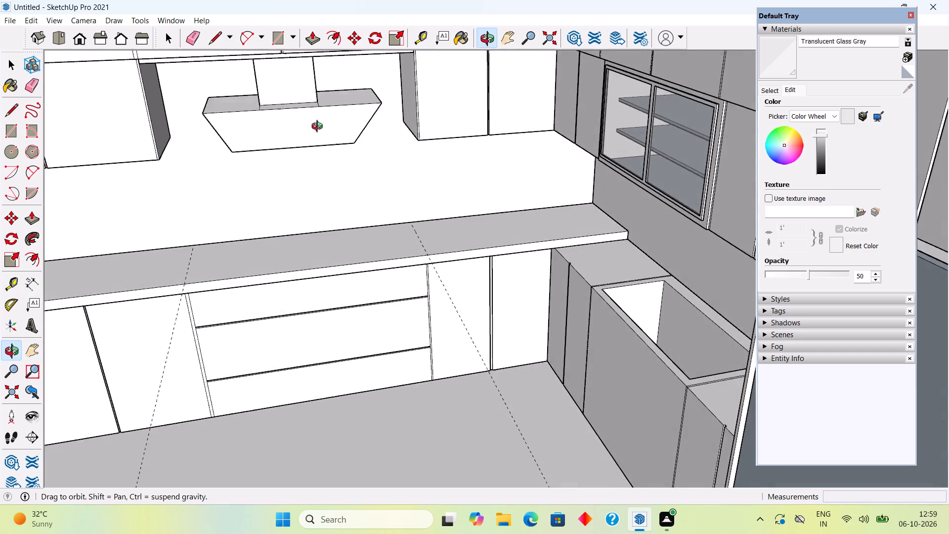
{"action": "middle_click_drag", "start_coordinate": [319, 128], "coordinate": [321, 183]}
{"action": "scroll", "coordinate": [295, 239], "scroll_direction": "up", "scroll_amount": 3}
{"action": "left_click", "coordinate": [148, 261]}
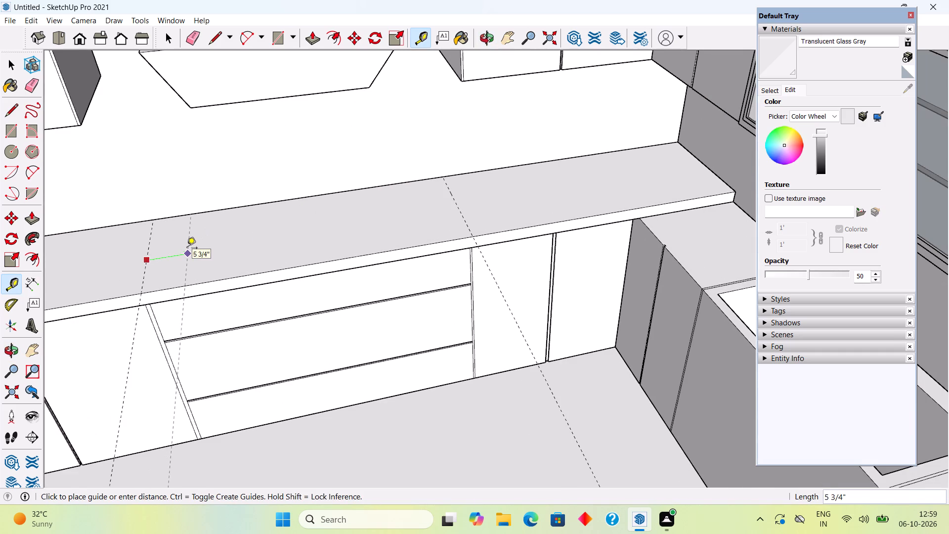
{"action": "type", "text": ".5'"}
{"action": "key", "text": "Return"}
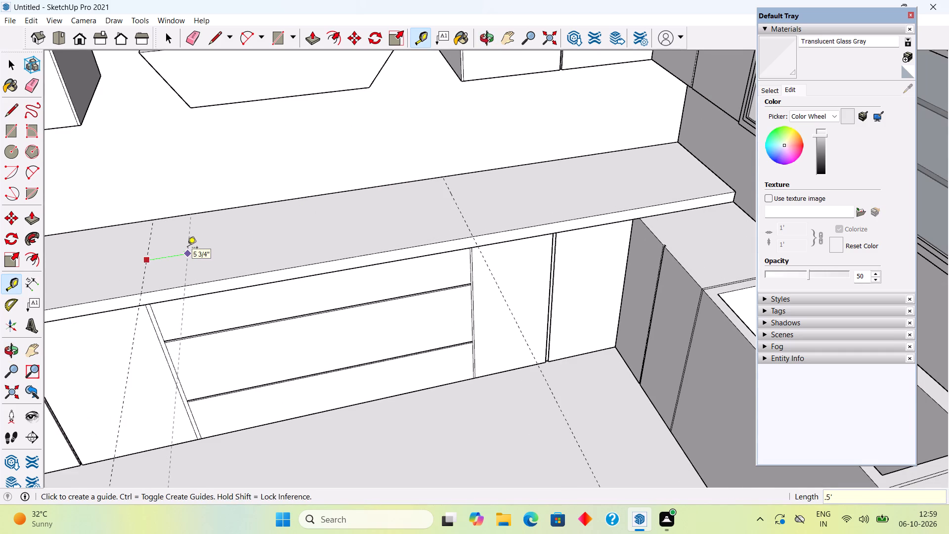
{"action": "left_click", "coordinate": [458, 206]}
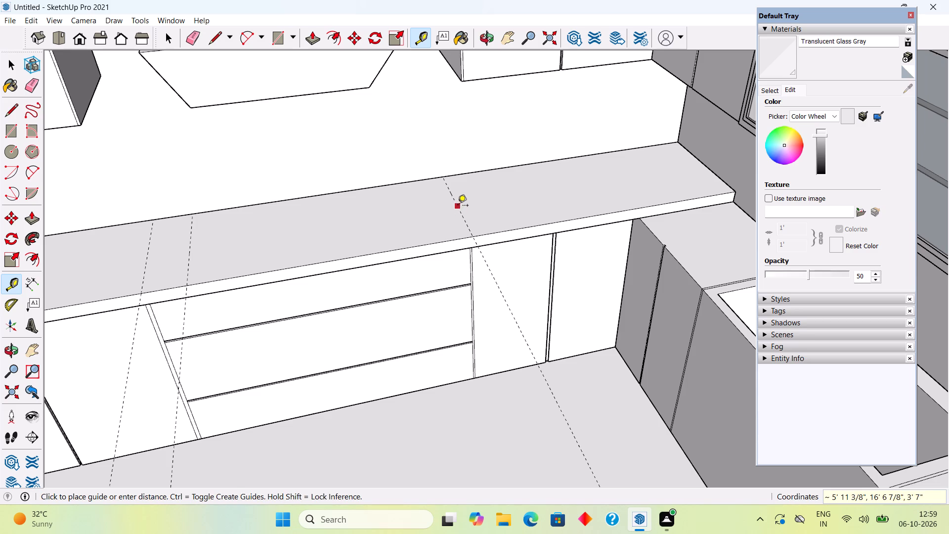
{"action": "key", "text": "period"}
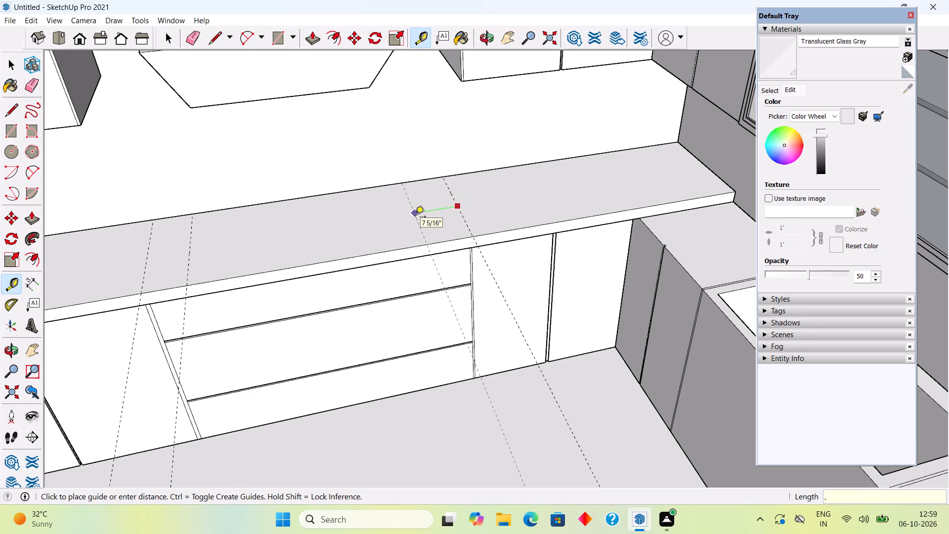
{"action": "type", "text": "5'"}
{"action": "key", "text": "Return"}
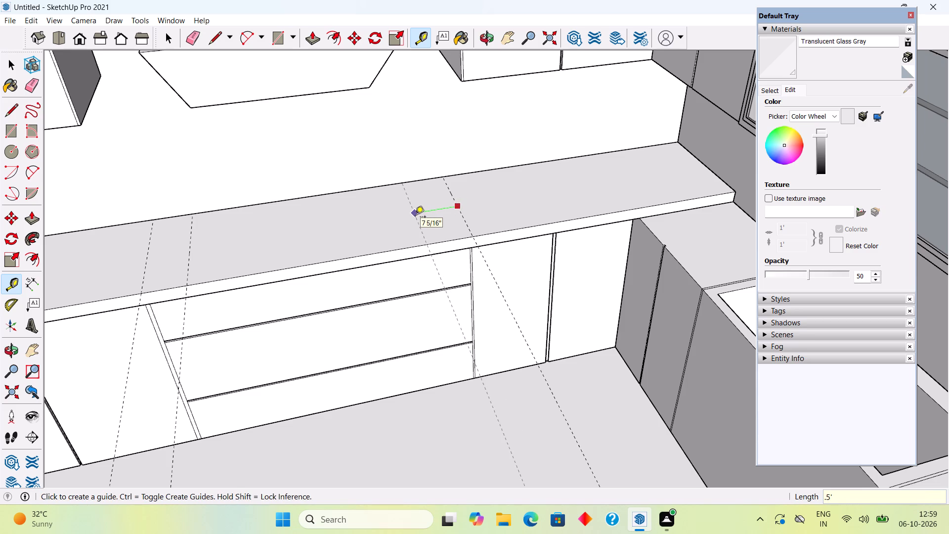
Place guides along the countertop 2" in from its back edge and 2" in from its front edge.
{"action": "left_click", "coordinate": [244, 207]}
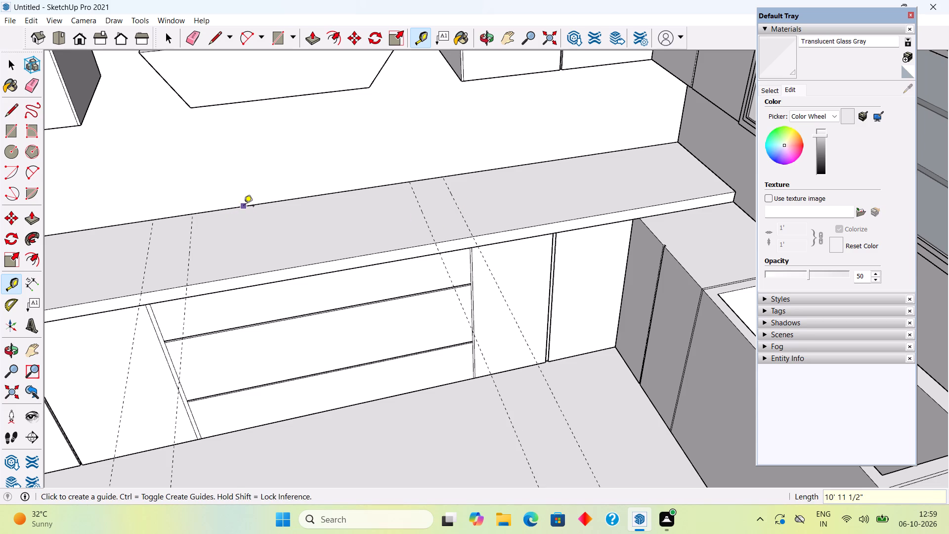
{"action": "type", "text": "2\""}
{"action": "key", "text": "Return"}
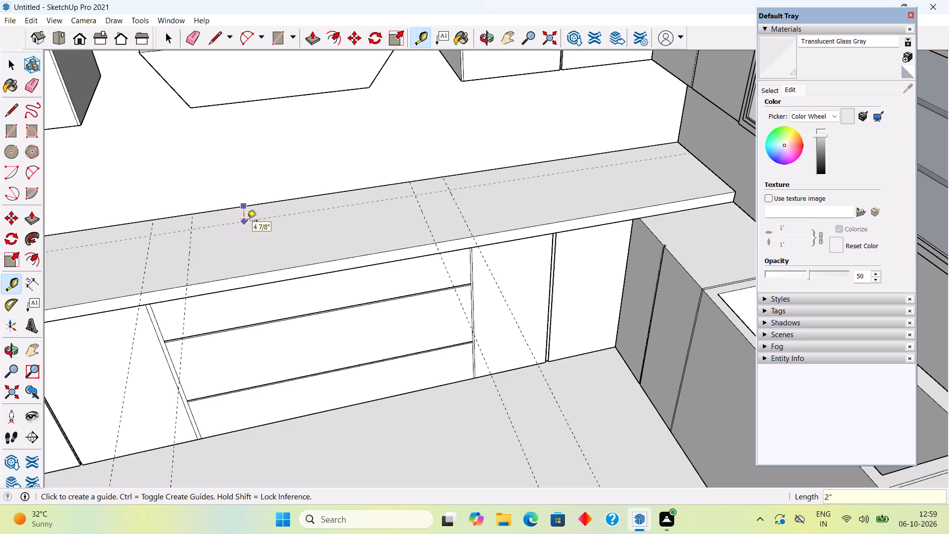
{"action": "left_click", "coordinate": [265, 272]}
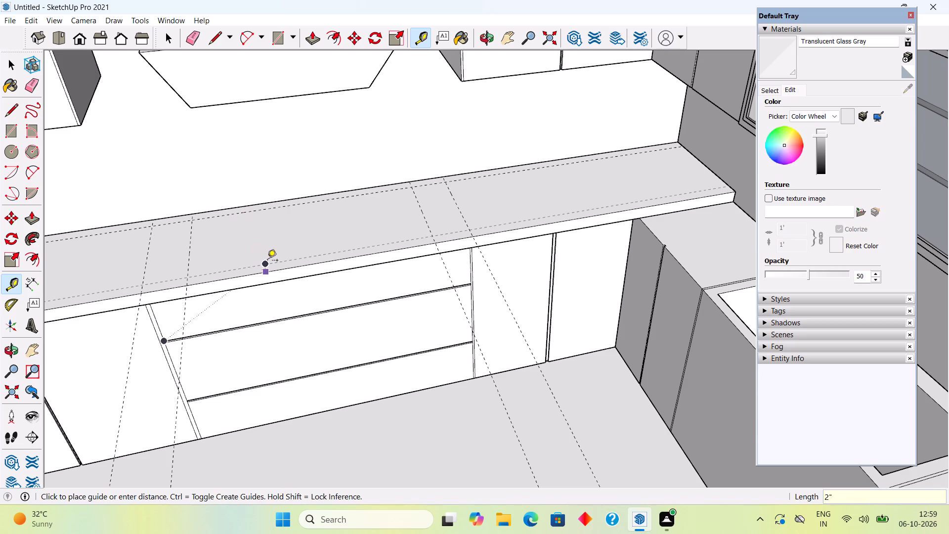
{"action": "left_click", "coordinate": [267, 261]}
Draw a 1' 4" by 3' rectangle on the countertop below the hood, between the inner guide intersections.
{"action": "key", "text": "space"}
{"action": "type", "text": "r"}
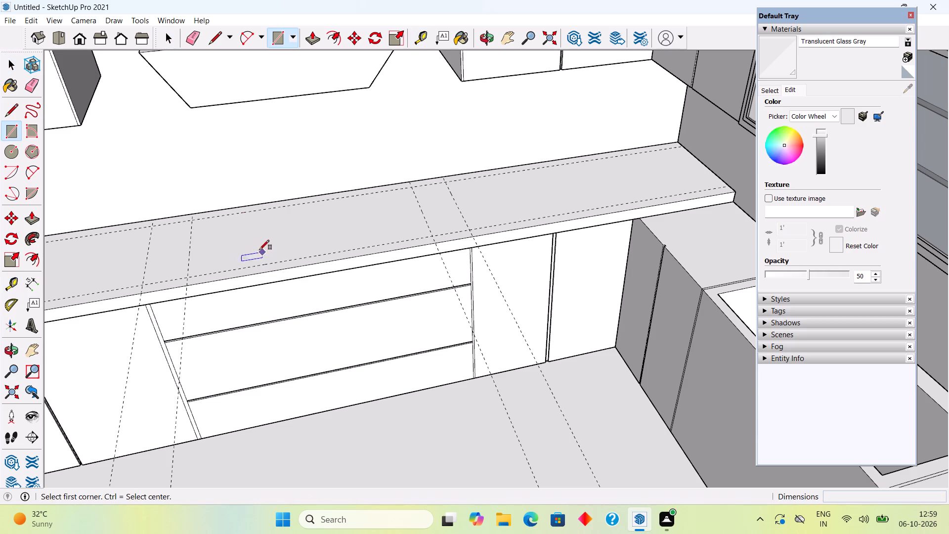
{"action": "left_click", "coordinate": [192, 219]}
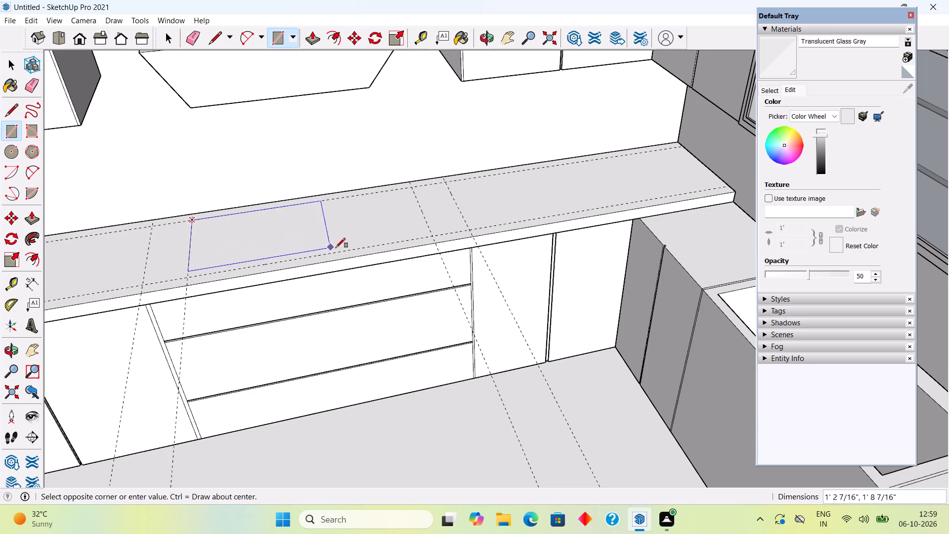
{"action": "left_click", "coordinate": [432, 235]}
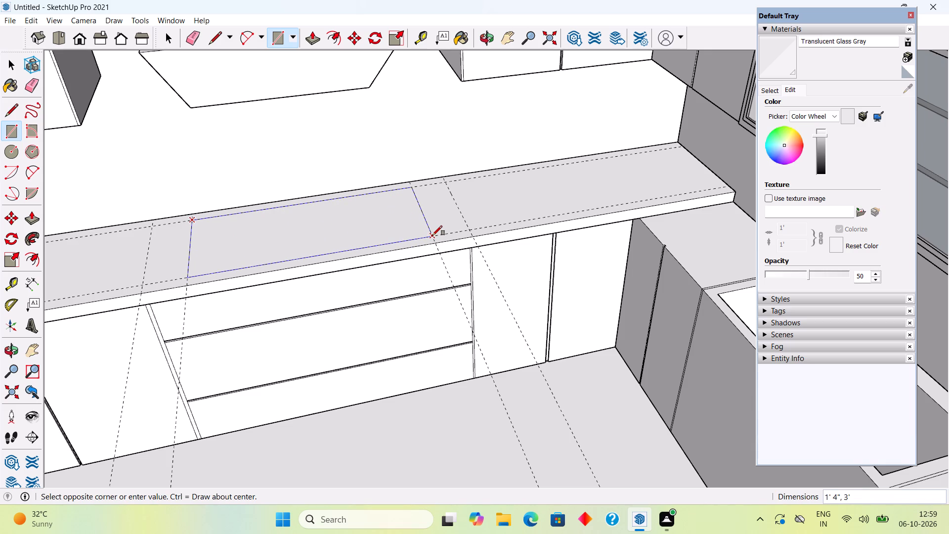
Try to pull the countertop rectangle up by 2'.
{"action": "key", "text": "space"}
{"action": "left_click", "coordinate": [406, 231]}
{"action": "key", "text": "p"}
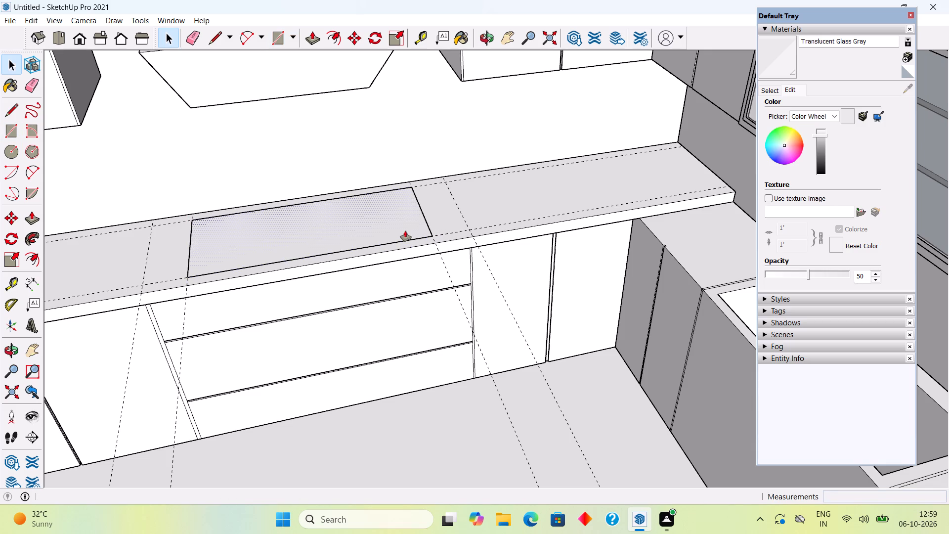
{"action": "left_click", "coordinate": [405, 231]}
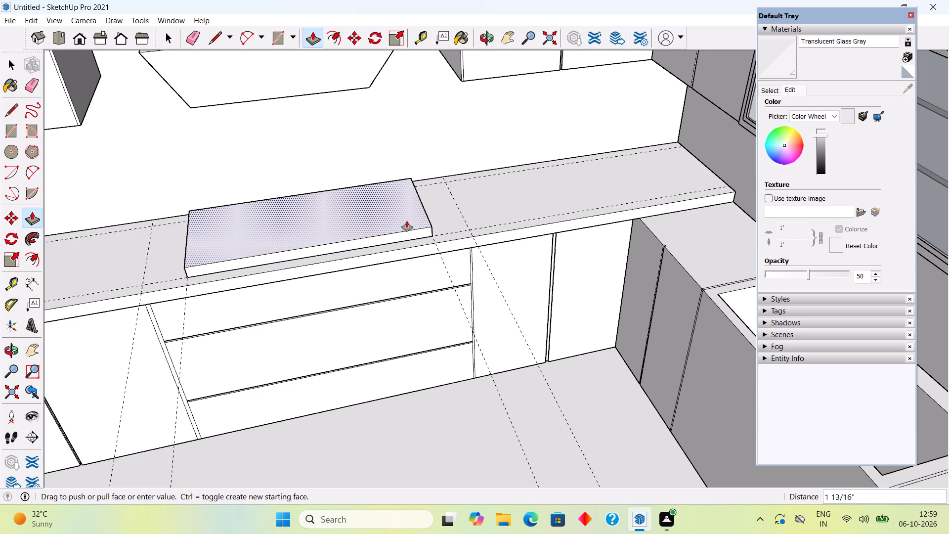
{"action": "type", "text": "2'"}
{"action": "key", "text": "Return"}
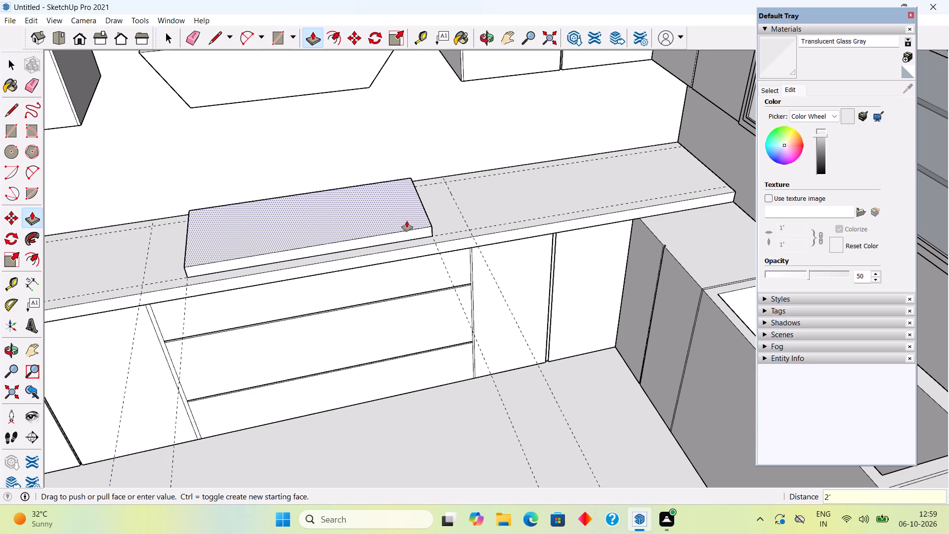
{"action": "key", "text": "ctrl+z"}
Pull the countertop rectangle up 2" with Push/Pull to form a raised slab.
{"action": "left_click", "coordinate": [407, 221]}
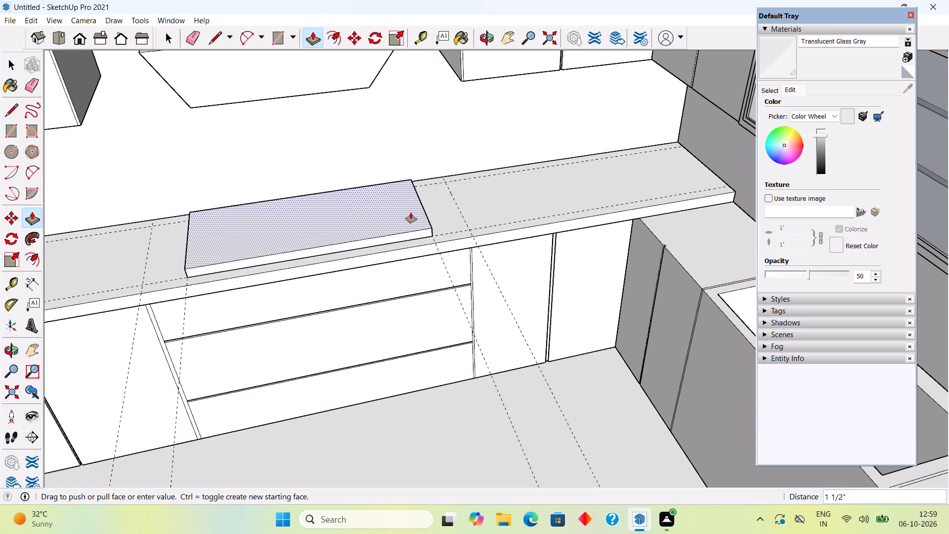
{"action": "type", "text": "2\""}
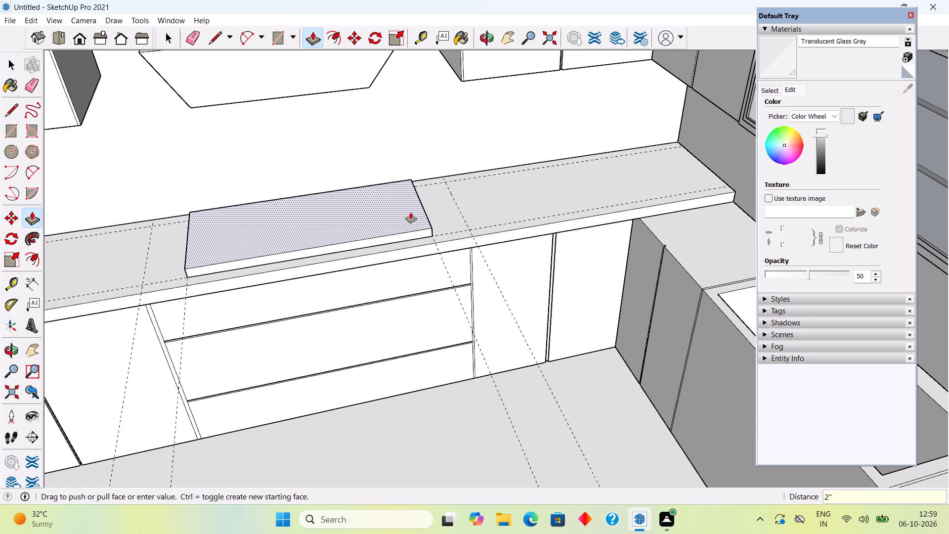
{"action": "key", "text": "Return"}
{"action": "key", "text": "space"}
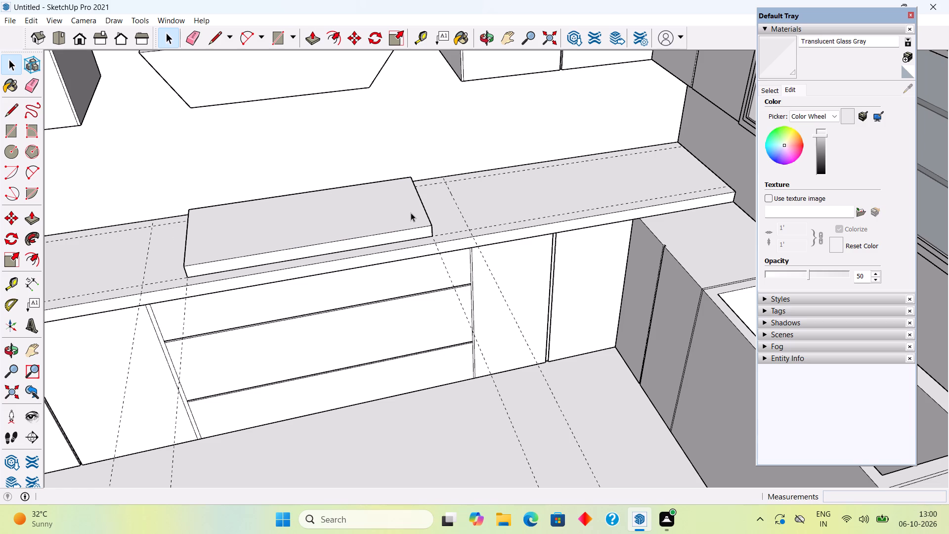
Select the whole raised slab on the countertop and make it a group.
{"action": "middle_click_drag", "start_coordinate": [395, 223], "coordinate": [394, 235]}
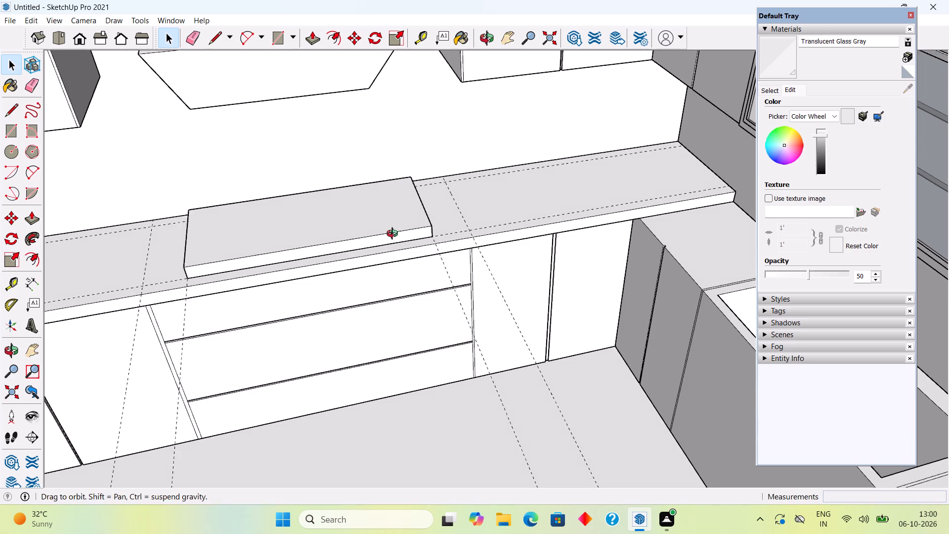
{"action": "middle_click_drag", "start_coordinate": [394, 235], "coordinate": [387, 310]}
{"action": "scroll", "coordinate": [357, 267], "scroll_direction": "up", "scroll_amount": 5}
{"action": "triple_click", "coordinate": [354, 254]}
{"action": "right_click", "coordinate": [354, 254]}
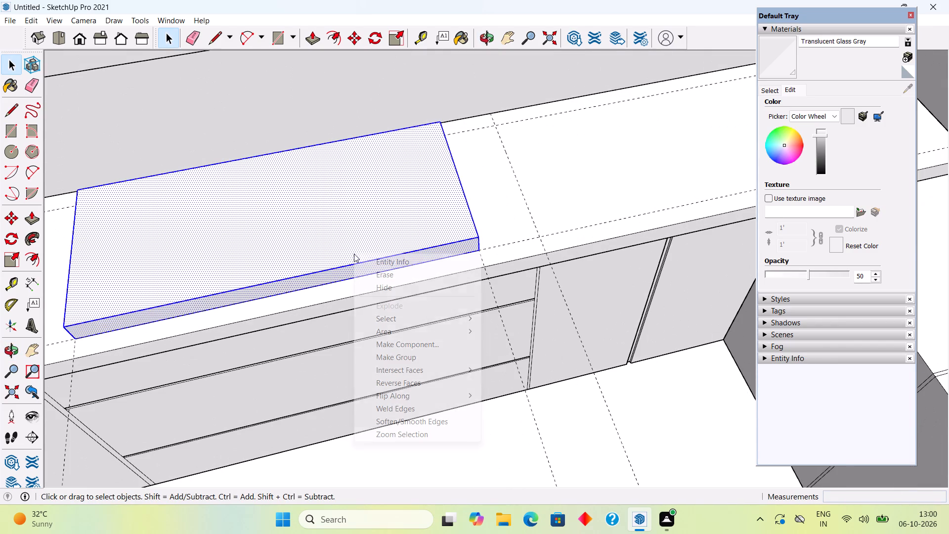
{"action": "left_click", "coordinate": [391, 359]}
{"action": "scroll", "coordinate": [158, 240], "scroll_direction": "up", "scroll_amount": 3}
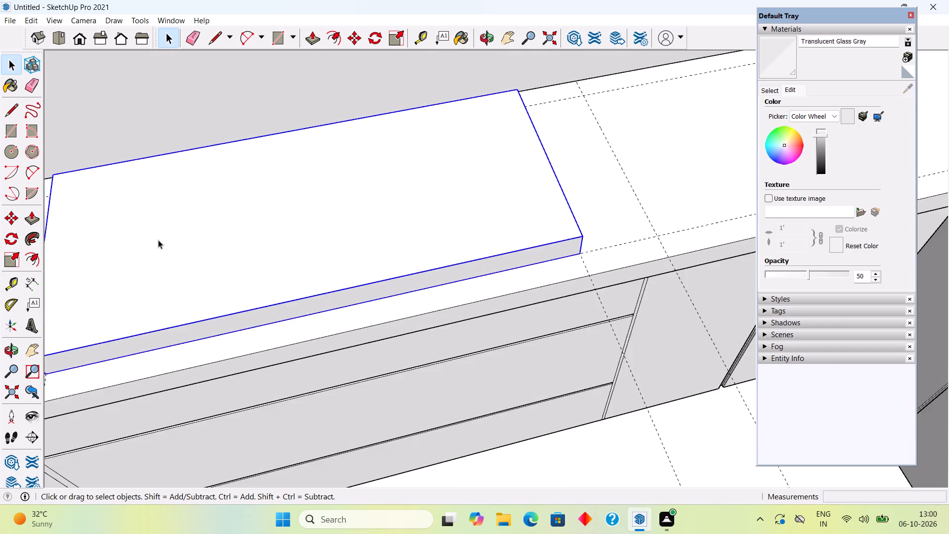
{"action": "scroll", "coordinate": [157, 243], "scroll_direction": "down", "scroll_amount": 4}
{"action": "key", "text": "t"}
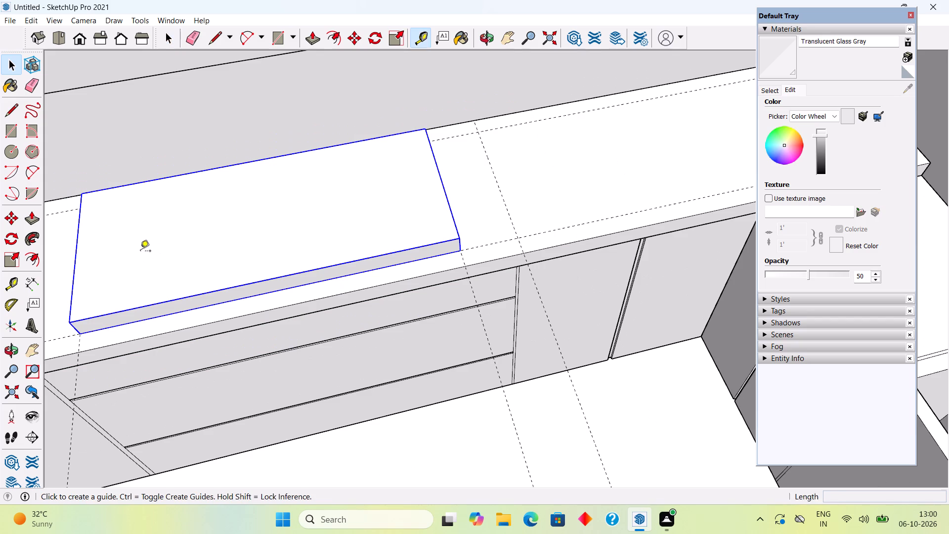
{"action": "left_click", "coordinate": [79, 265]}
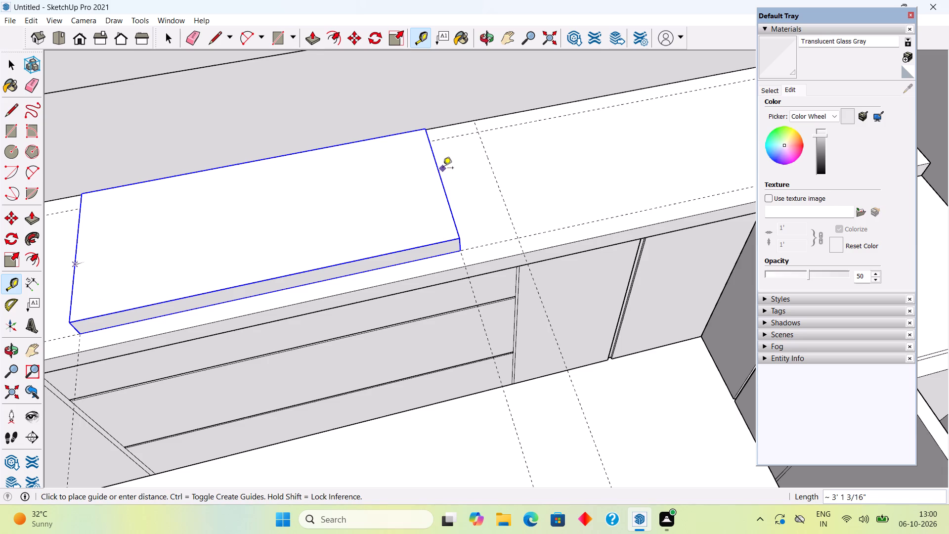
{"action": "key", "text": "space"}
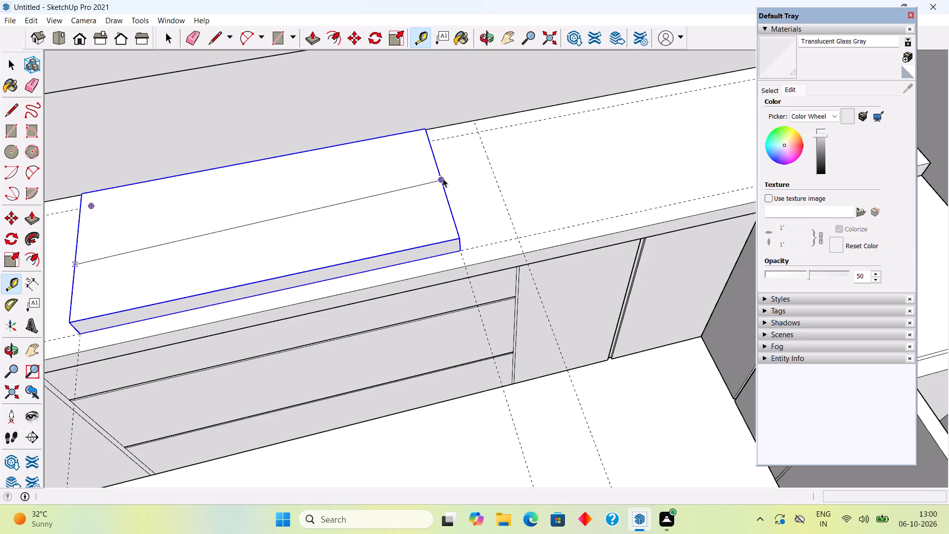
Place a guide across the middle of the raised slab, parallel to its short sides.
{"action": "type", "text": "t"}
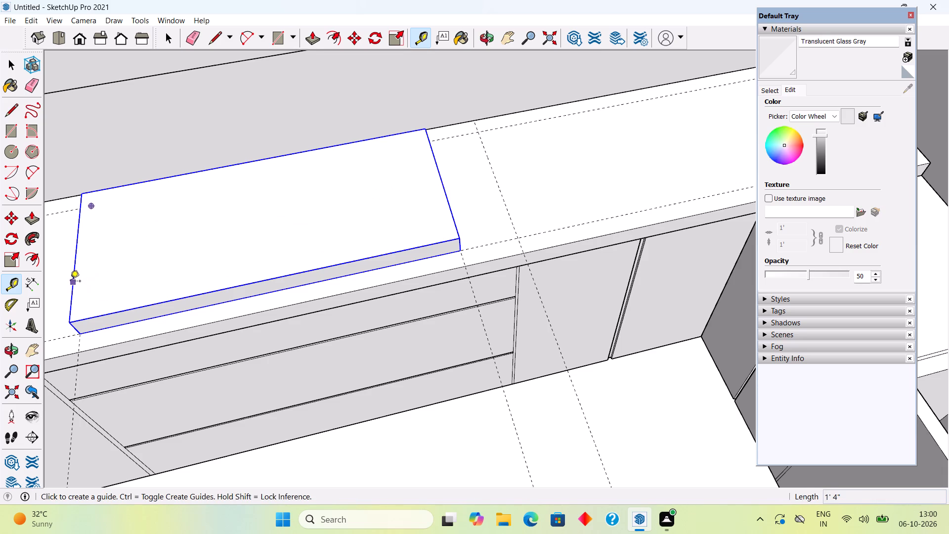
{"action": "left_click", "coordinate": [72, 280]}
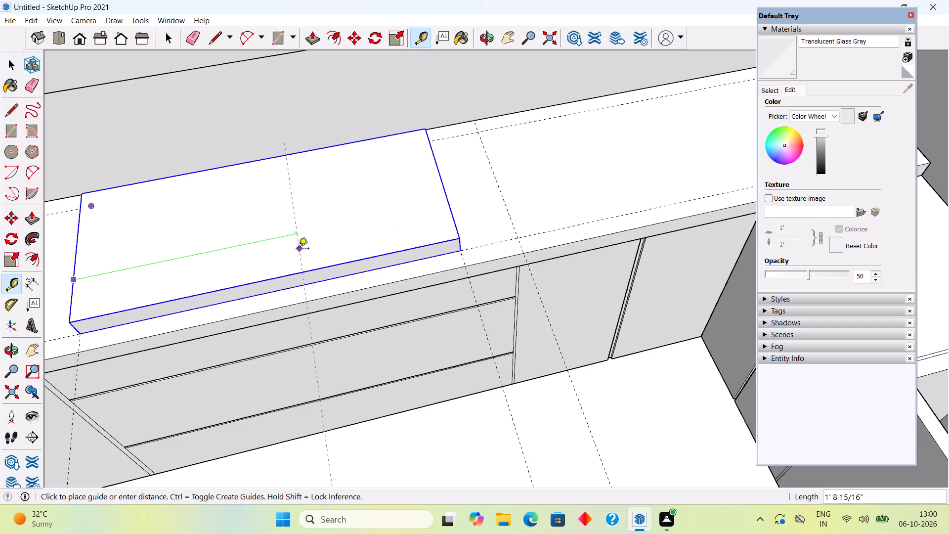
{"action": "left_click", "coordinate": [275, 279]}
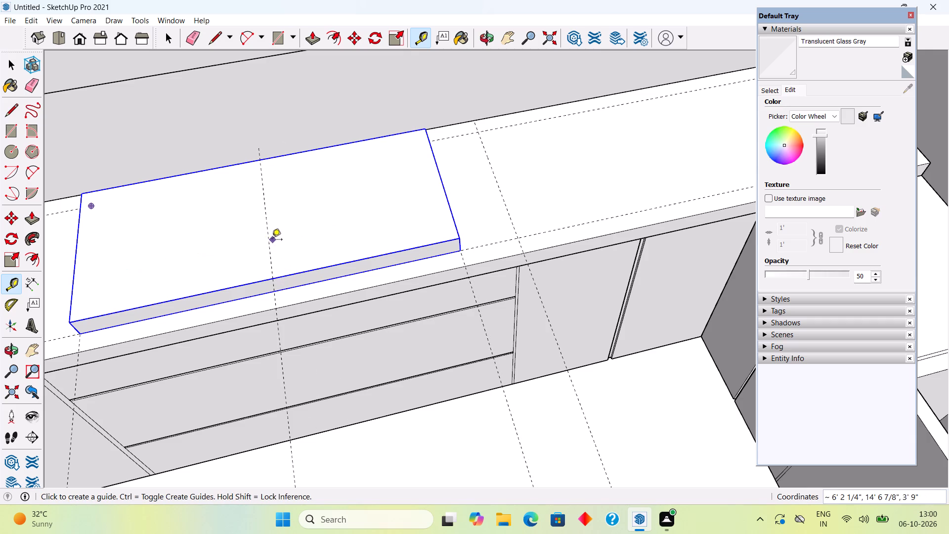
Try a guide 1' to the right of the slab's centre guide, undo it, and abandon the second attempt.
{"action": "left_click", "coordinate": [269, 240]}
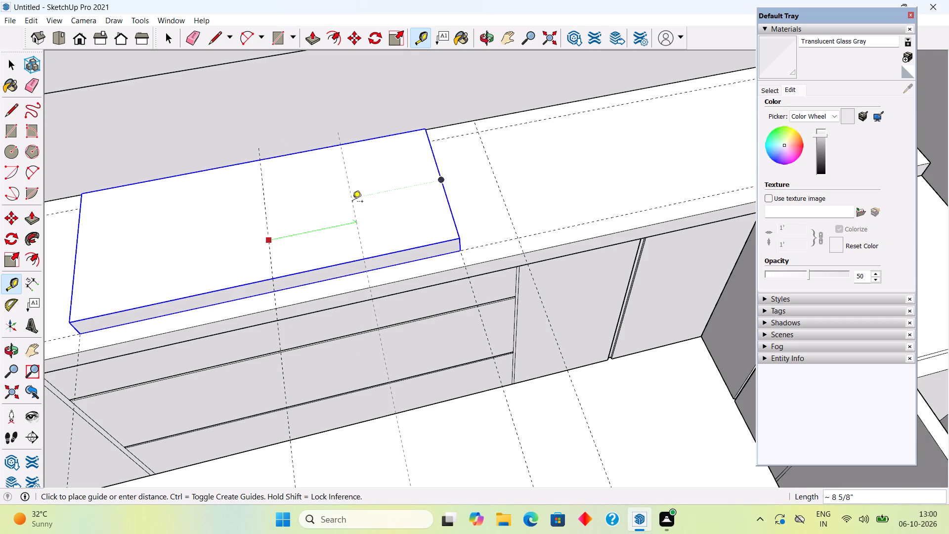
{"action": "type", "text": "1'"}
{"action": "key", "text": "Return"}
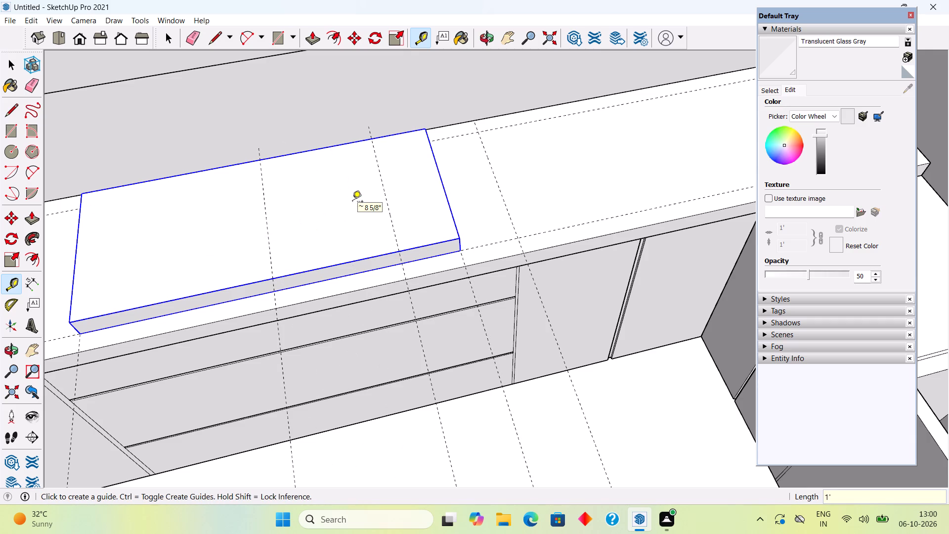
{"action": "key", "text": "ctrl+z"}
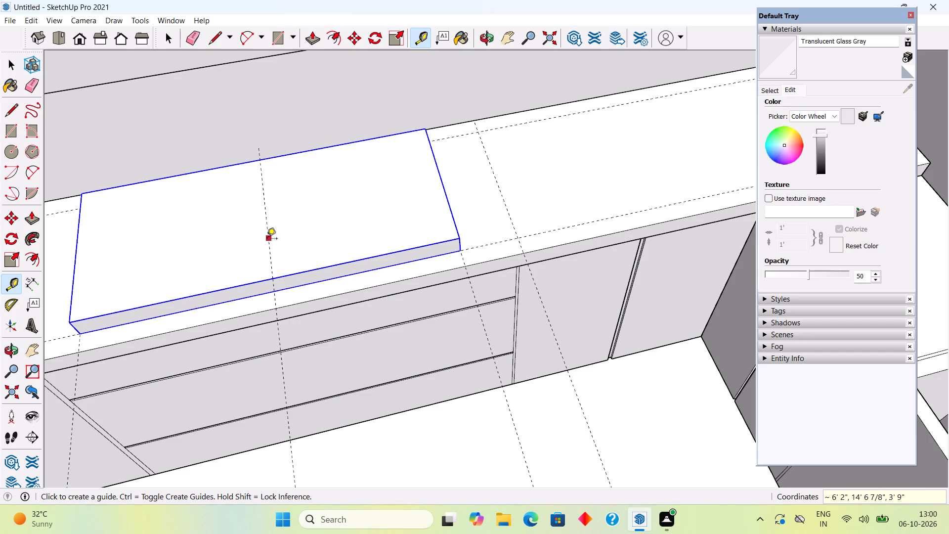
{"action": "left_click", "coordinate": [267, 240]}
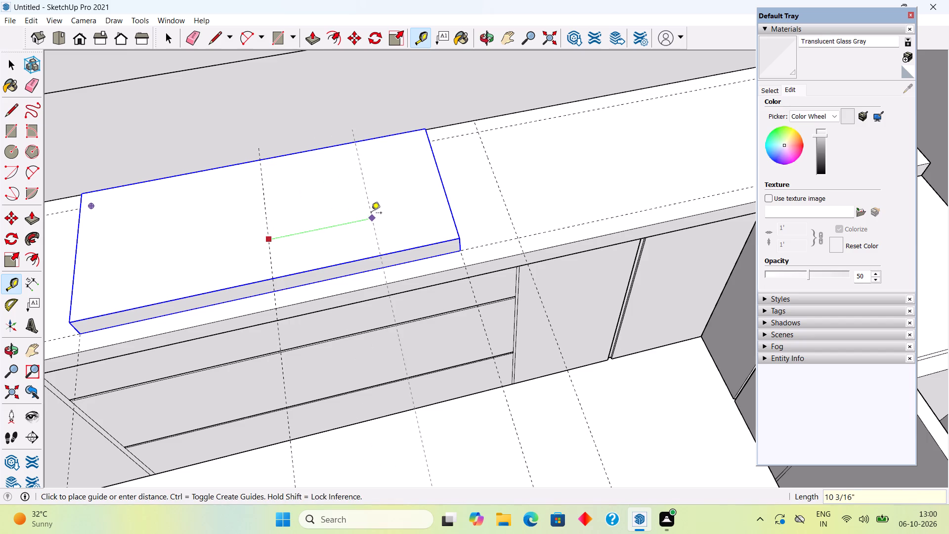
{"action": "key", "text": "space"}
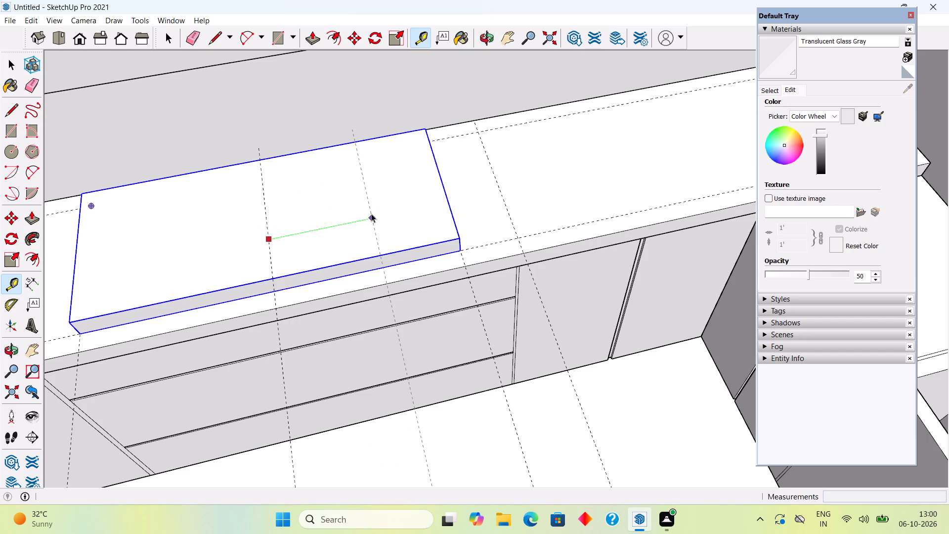
Draw a line along the centre guide from the slab's back edge to its front edge, dividing the top in two.
{"action": "type", "text": "l"}
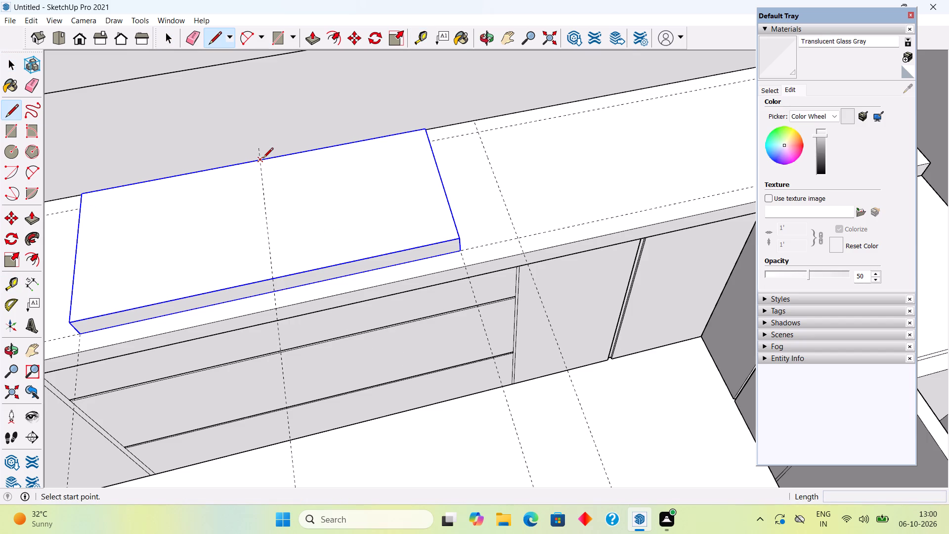
{"action": "left_click", "coordinate": [263, 159]}
{"action": "left_click", "coordinate": [271, 275]}
{"action": "key", "text": "space"}
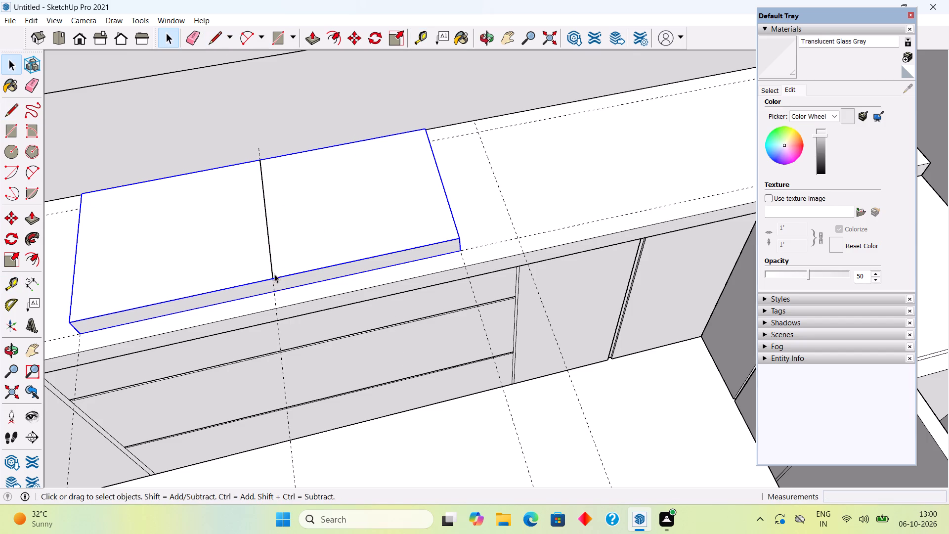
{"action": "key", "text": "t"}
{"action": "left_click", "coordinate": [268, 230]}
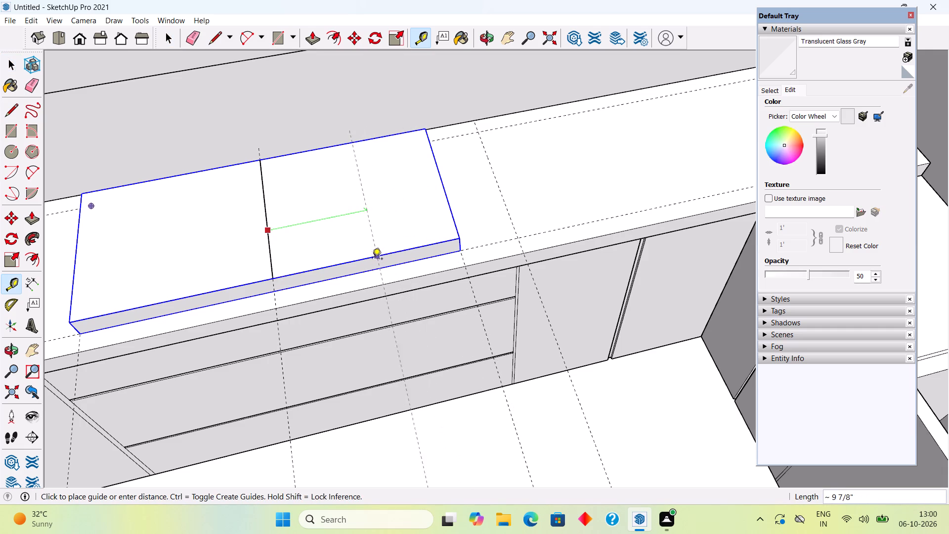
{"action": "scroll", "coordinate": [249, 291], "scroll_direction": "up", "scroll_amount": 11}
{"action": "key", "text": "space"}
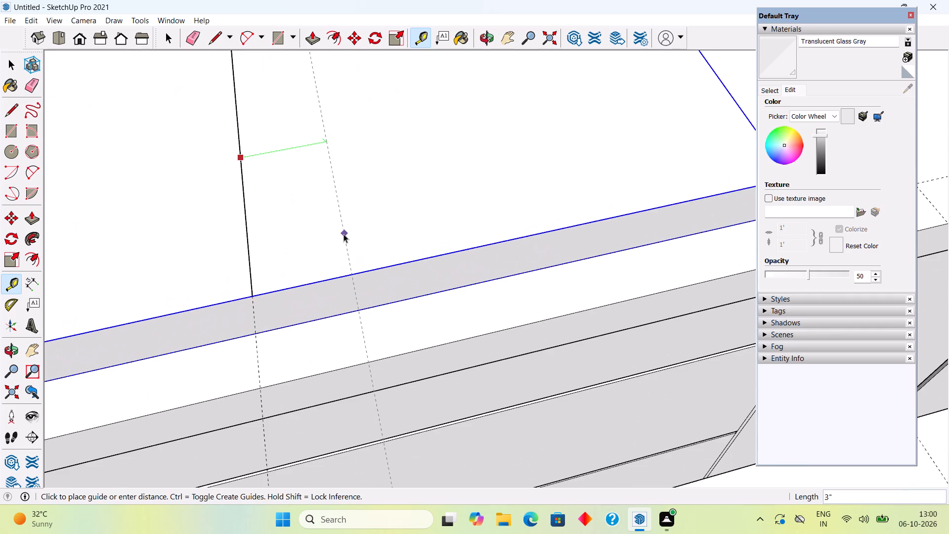
Open the raised slab group for editing with its geometry selected.
{"action": "triple_click", "coordinate": [336, 236]}
{"action": "scroll", "coordinate": [336, 236], "scroll_direction": "down", "scroll_amount": 7}
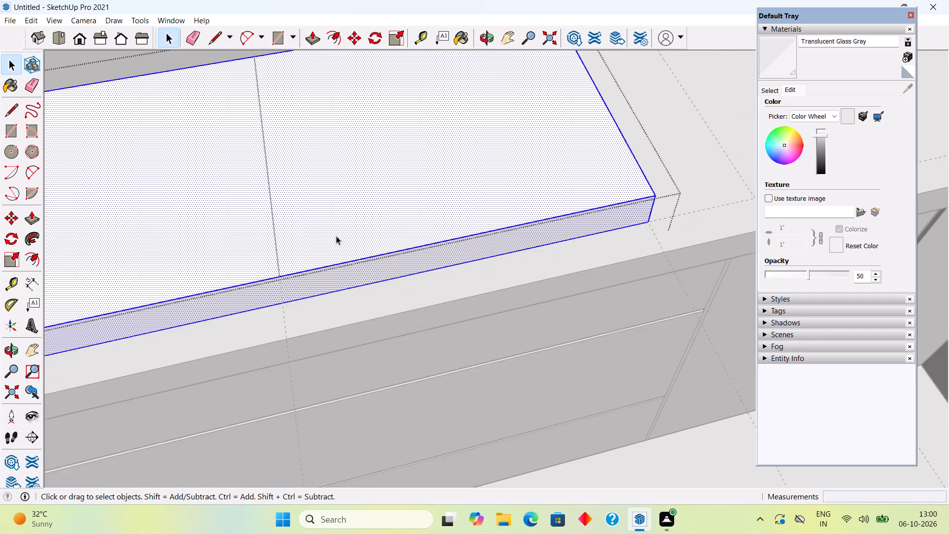
{"action": "scroll", "coordinate": [336, 236], "scroll_direction": "down", "scroll_amount": 2}
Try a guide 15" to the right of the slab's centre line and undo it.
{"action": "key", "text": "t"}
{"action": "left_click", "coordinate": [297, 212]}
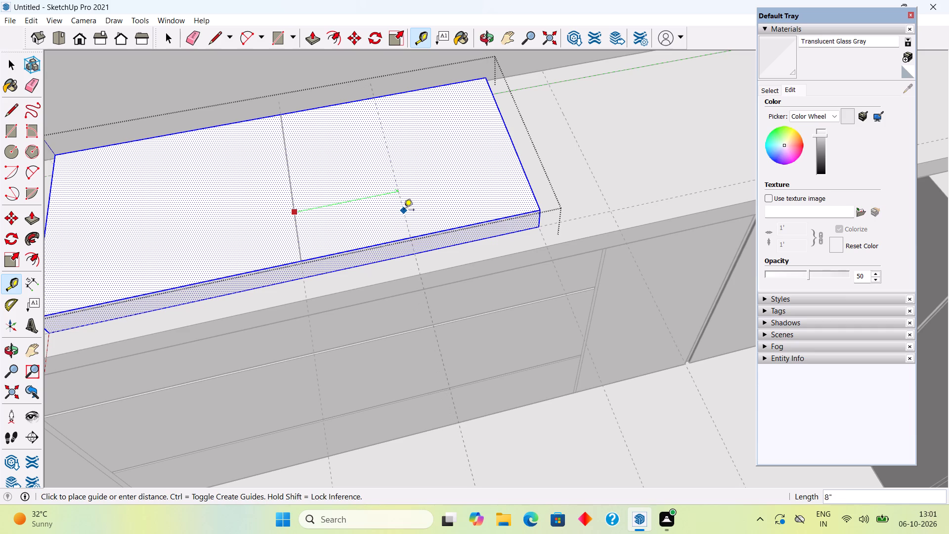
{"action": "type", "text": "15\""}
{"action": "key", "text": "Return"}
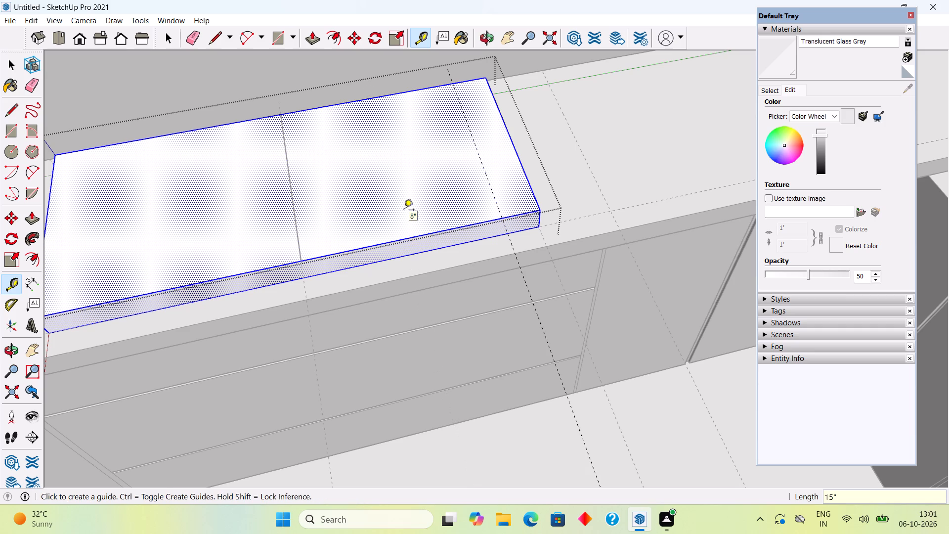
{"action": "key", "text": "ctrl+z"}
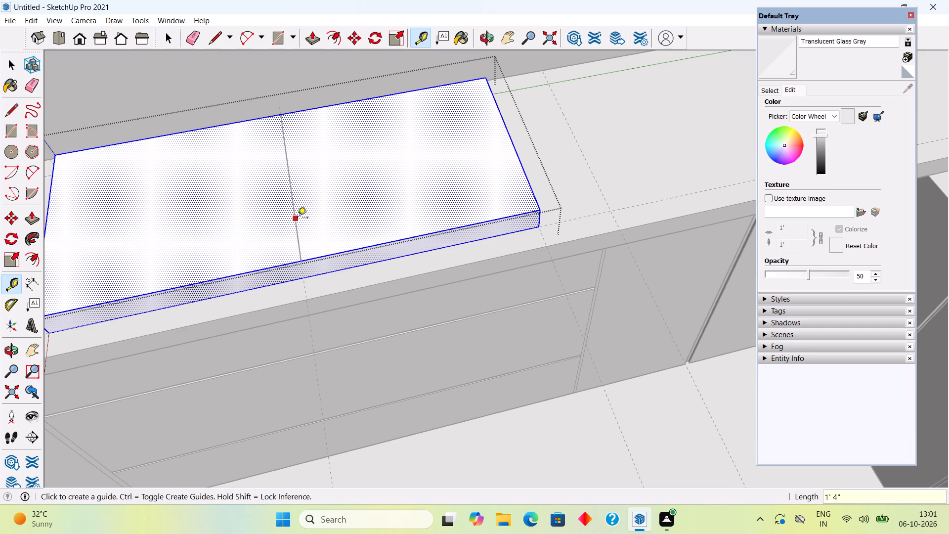
Place guides 9" to either side of the slab's centre line, parallel to it.
{"action": "left_click", "coordinate": [298, 219]}
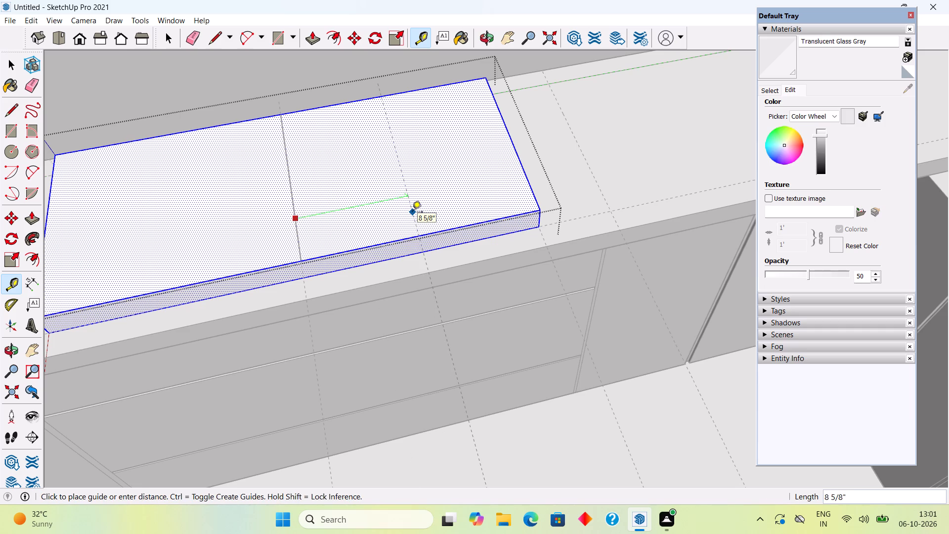
{"action": "type", "text": "9\""}
{"action": "key", "text": "Return"}
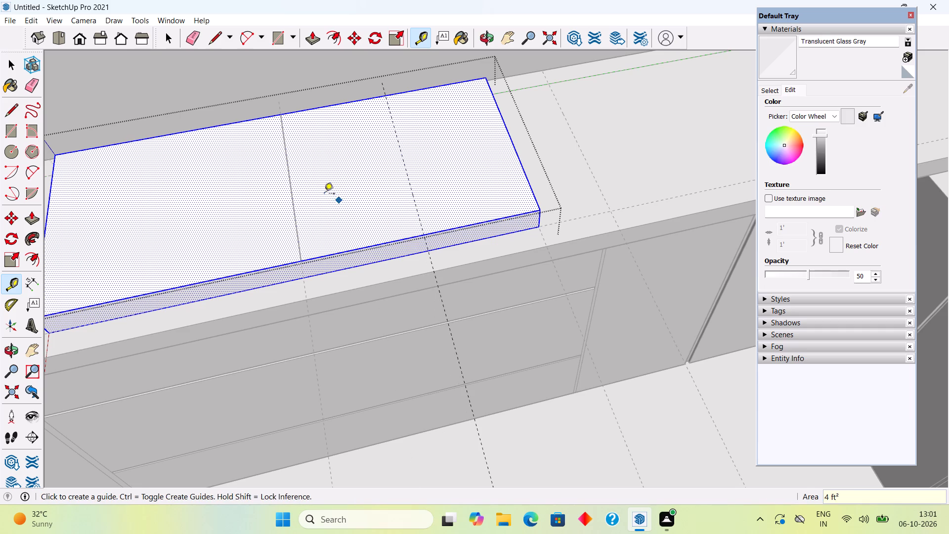
{"action": "left_click", "coordinate": [292, 191]}
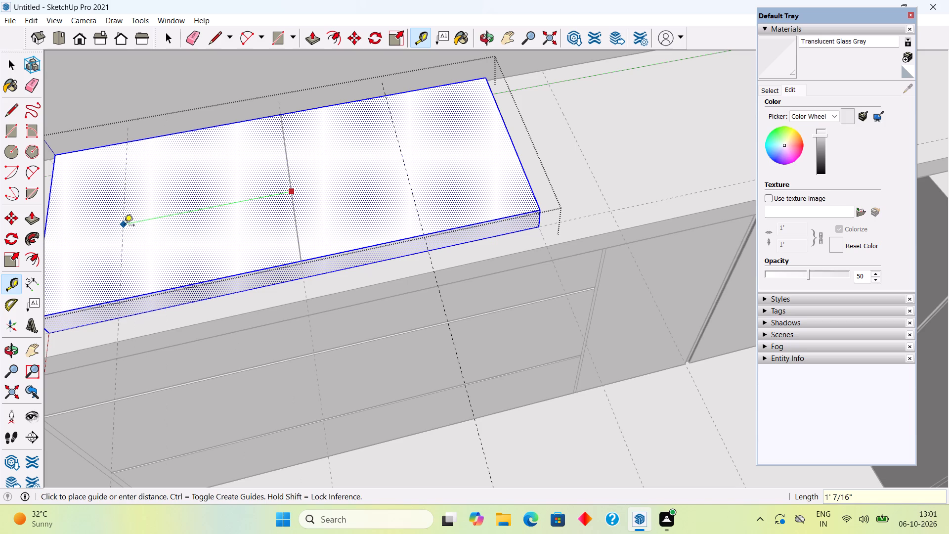
{"action": "type", "text": "9\""}
{"action": "key", "text": "Return"}
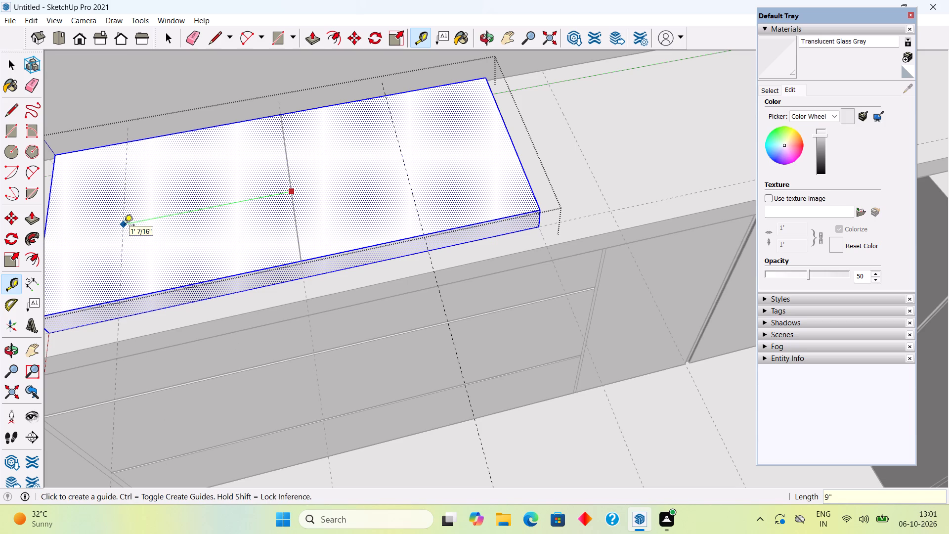
Place a lengthwise guide 8" in from the slab's front edge, crossing both 9" guides.
{"action": "left_click", "coordinate": [215, 280]}
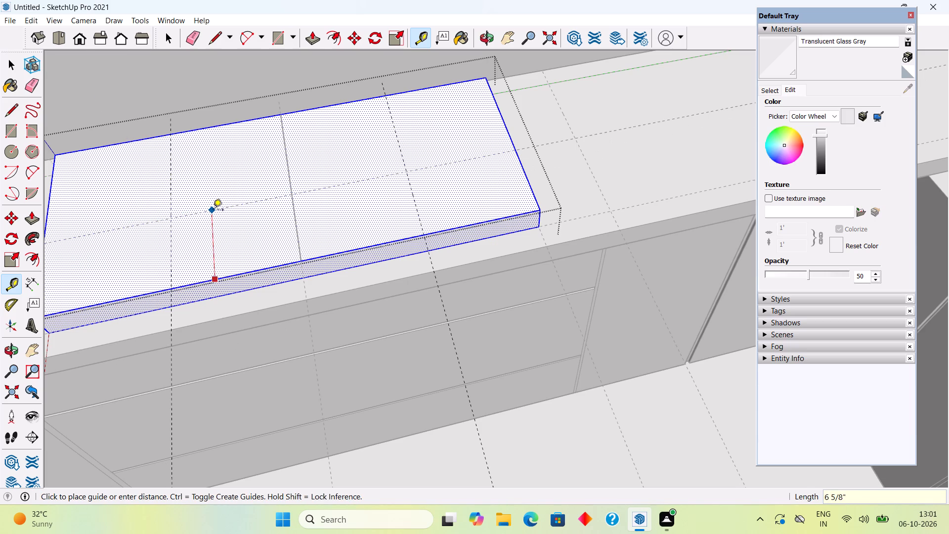
{"action": "left_click", "coordinate": [507, 139]}
{"action": "key", "text": "space"}
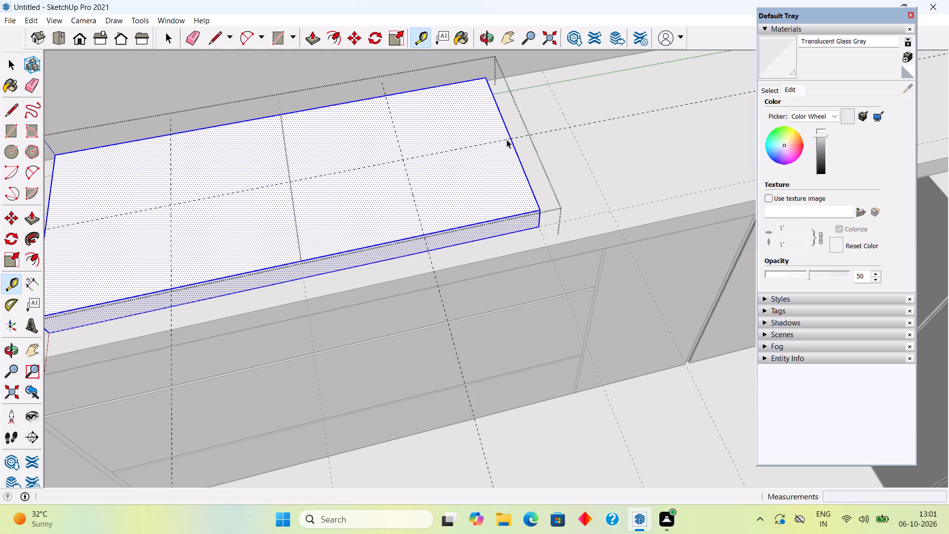
Draw two circles with 90 sides and a 3.5" radius on the slab's top, centred on the two guide intersections.
{"action": "type", "text": "c90"}
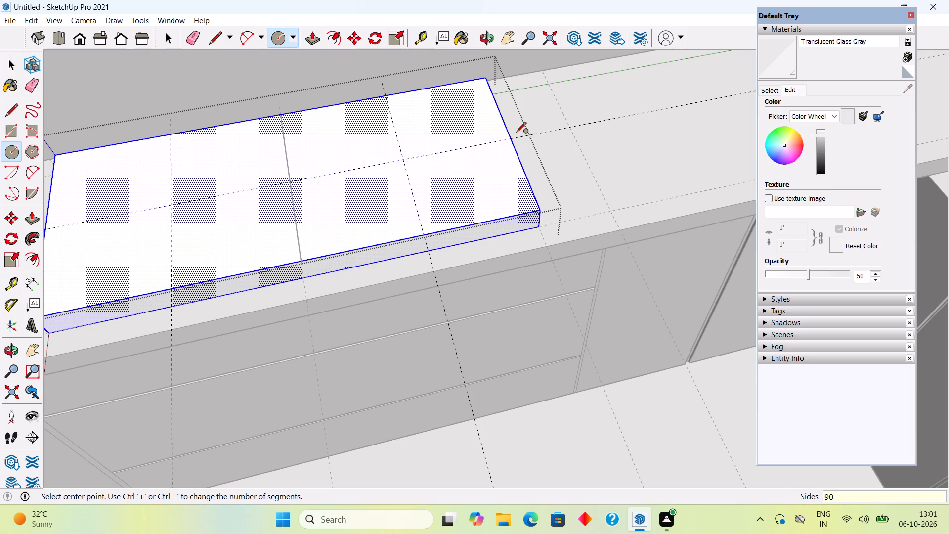
{"action": "left_click", "coordinate": [407, 162]}
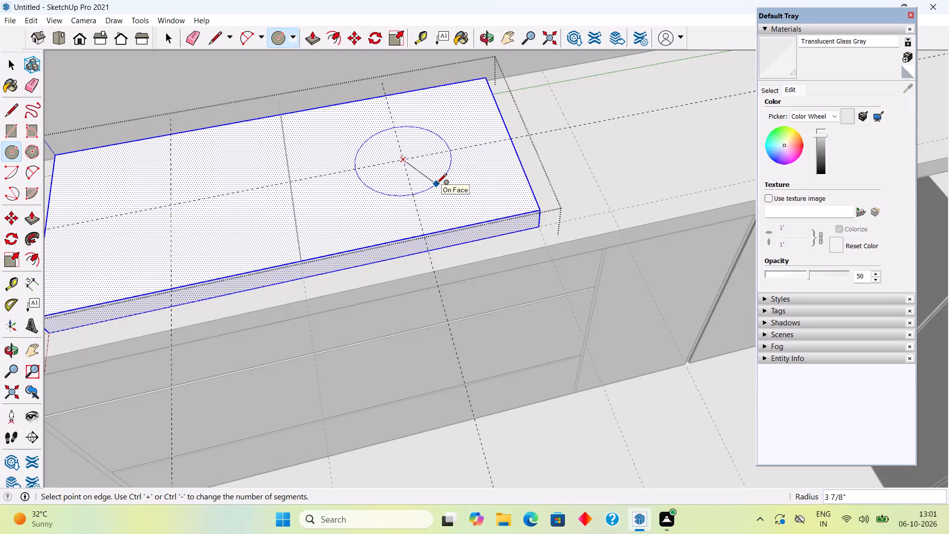
{"action": "type", "text": "3.5\""}
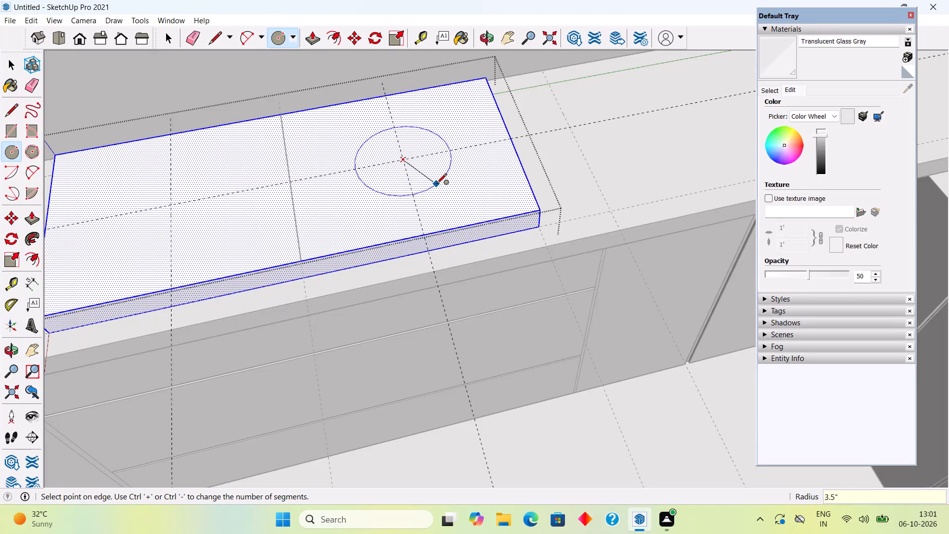
{"action": "key", "text": "Return"}
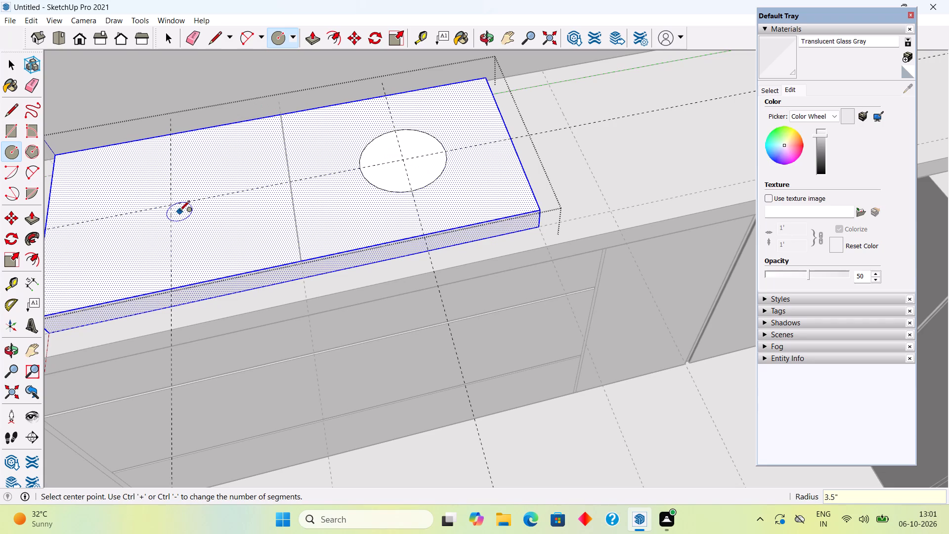
{"action": "left_click", "coordinate": [171, 203]}
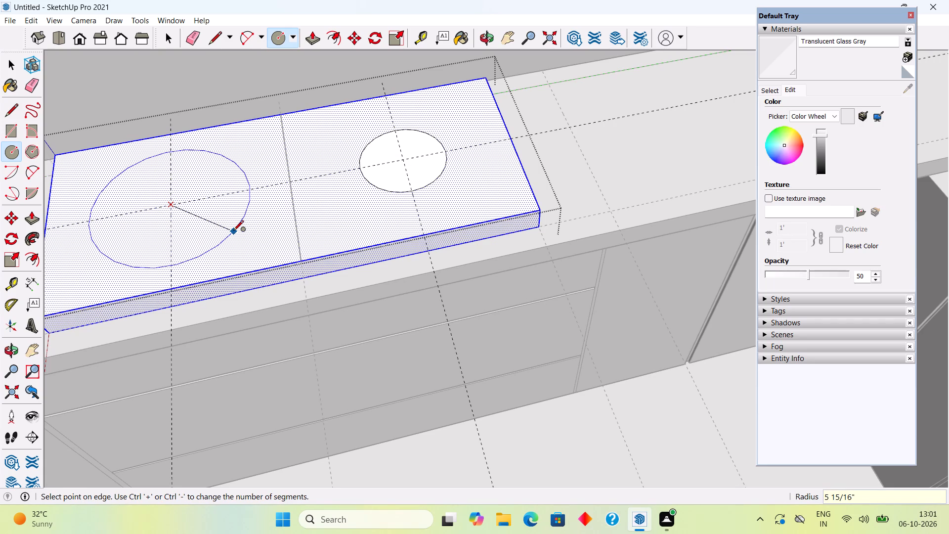
{"action": "type", "text": "3.5\""}
{"action": "key", "text": "Return"}
{"action": "key", "text": "space"}
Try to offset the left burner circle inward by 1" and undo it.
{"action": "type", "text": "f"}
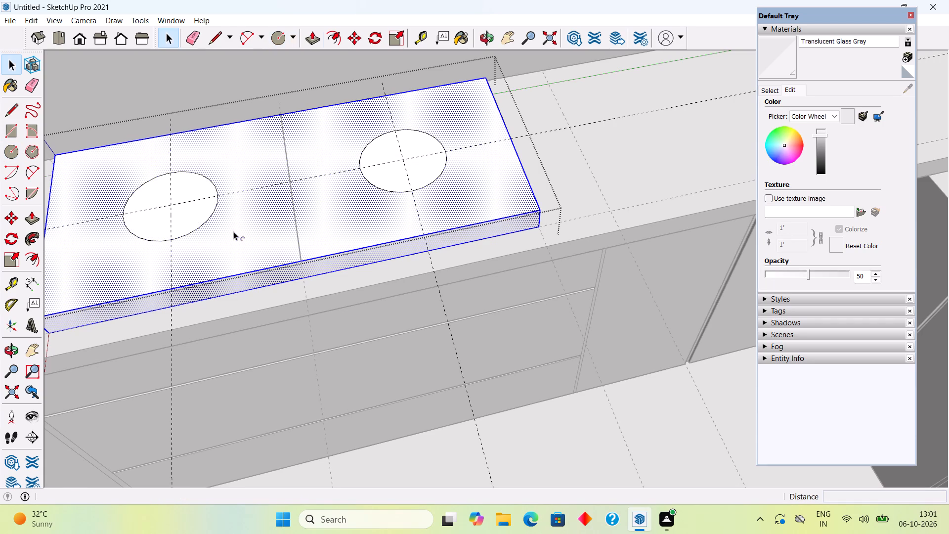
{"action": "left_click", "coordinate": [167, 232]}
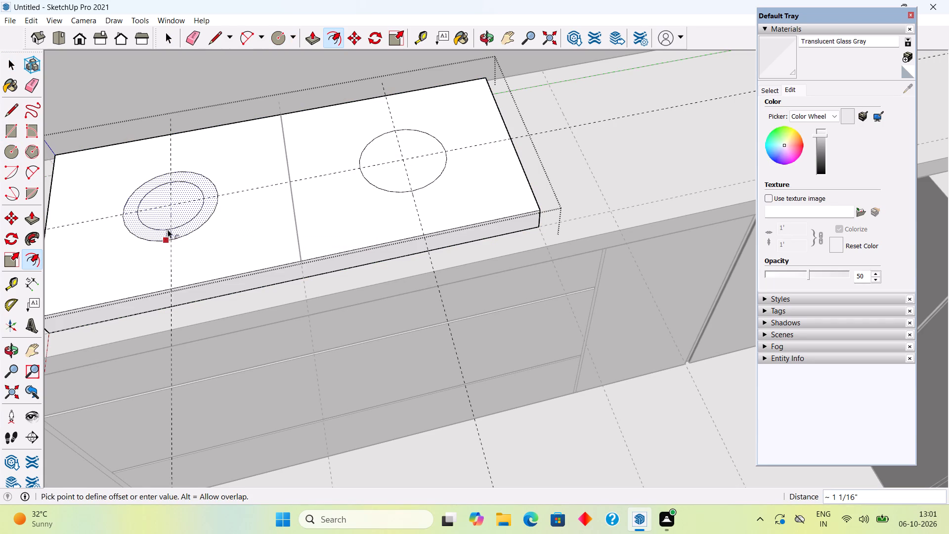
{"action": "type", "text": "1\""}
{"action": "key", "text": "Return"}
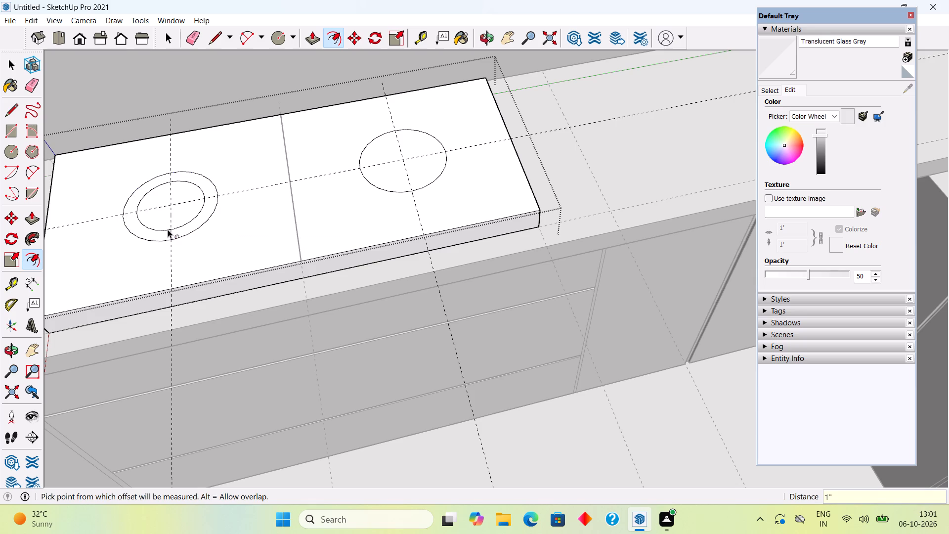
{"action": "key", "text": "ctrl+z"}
Offset the left and right burner circles inward by 0.5" each.
{"action": "left_click", "coordinate": [156, 233]}
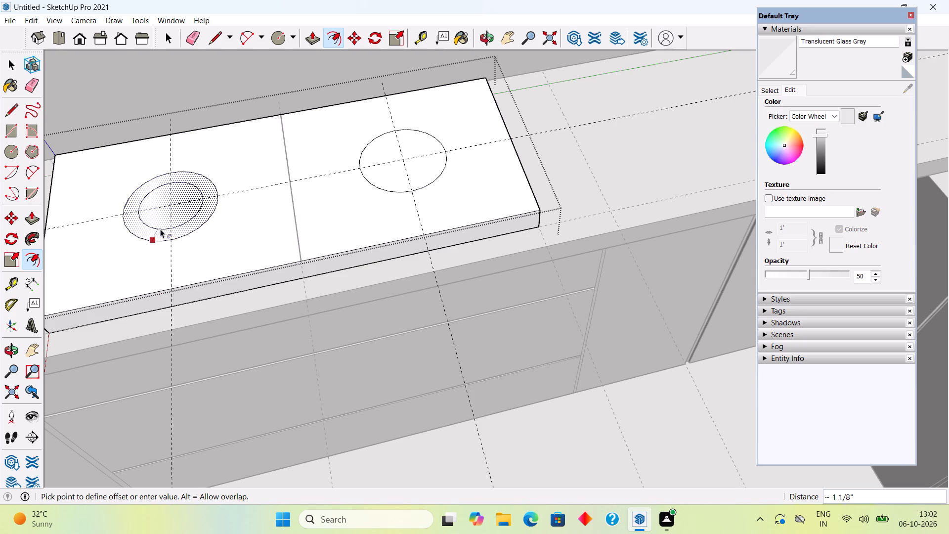
{"action": "key", "text": "1"}
{"action": "key", "text": "BackSpace"}
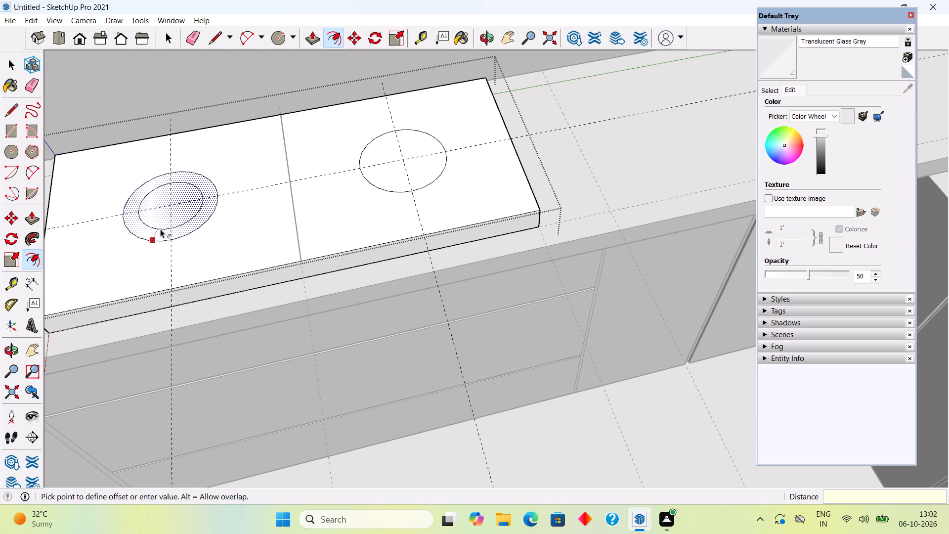
{"action": "type", "text": ".5\""}
{"action": "key", "text": "Return"}
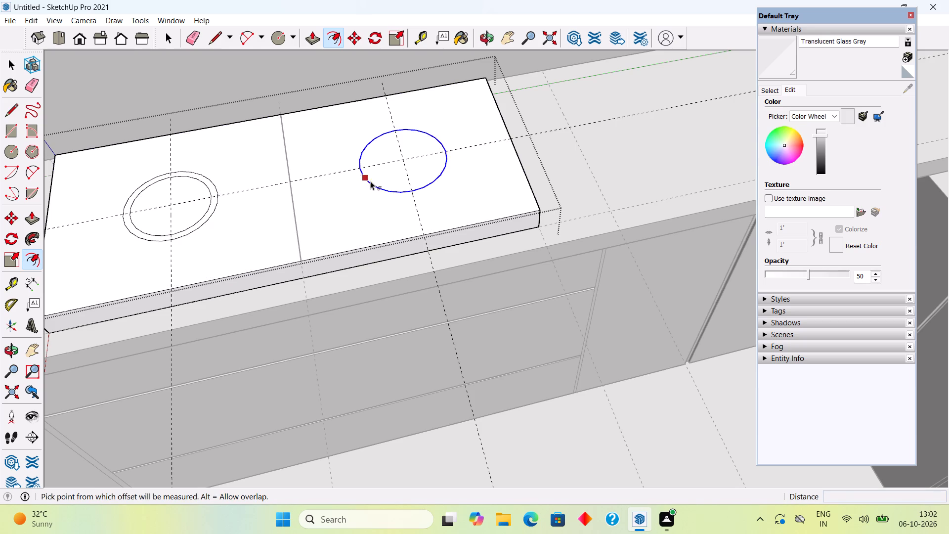
{"action": "left_click", "coordinate": [373, 182]}
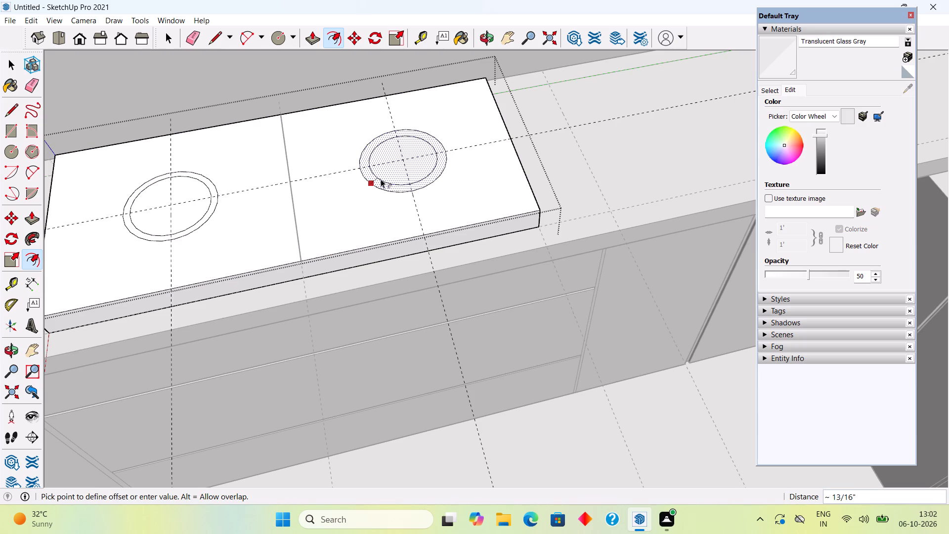
{"action": "type", "text": ".5\""}
{"action": "key", "text": "Return"}
{"action": "key", "text": "space"}
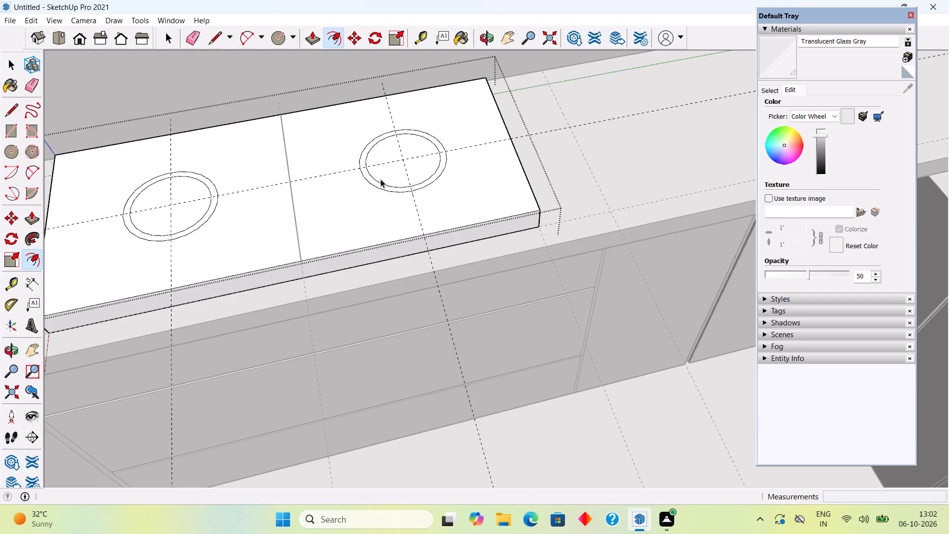
Push/Pull the right burner's ring face up about 5/16" and repeat the same height on the left ring.
{"action": "scroll", "coordinate": [381, 179], "scroll_direction": "up", "scroll_amount": 8}
{"action": "left_click", "coordinate": [387, 184]}
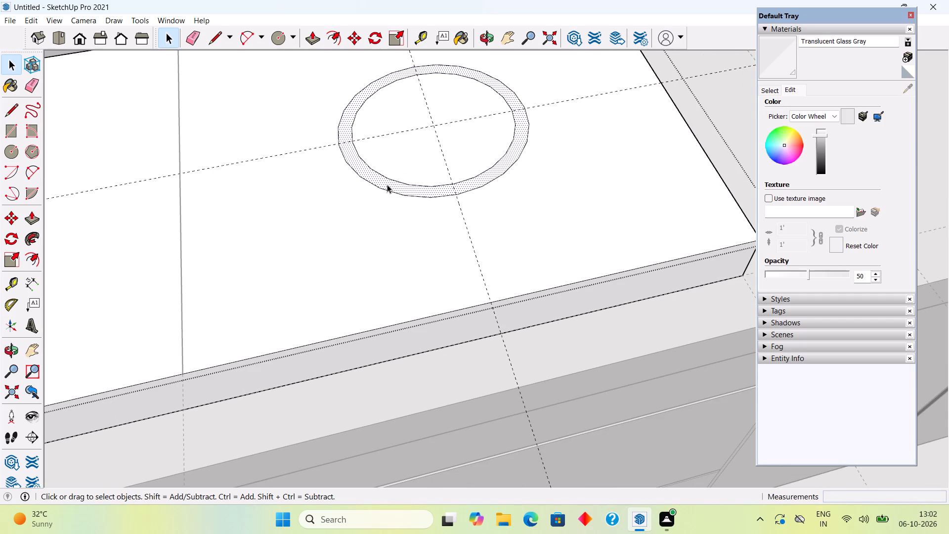
{"action": "key", "text": "p"}
{"action": "left_click", "coordinate": [387, 184]}
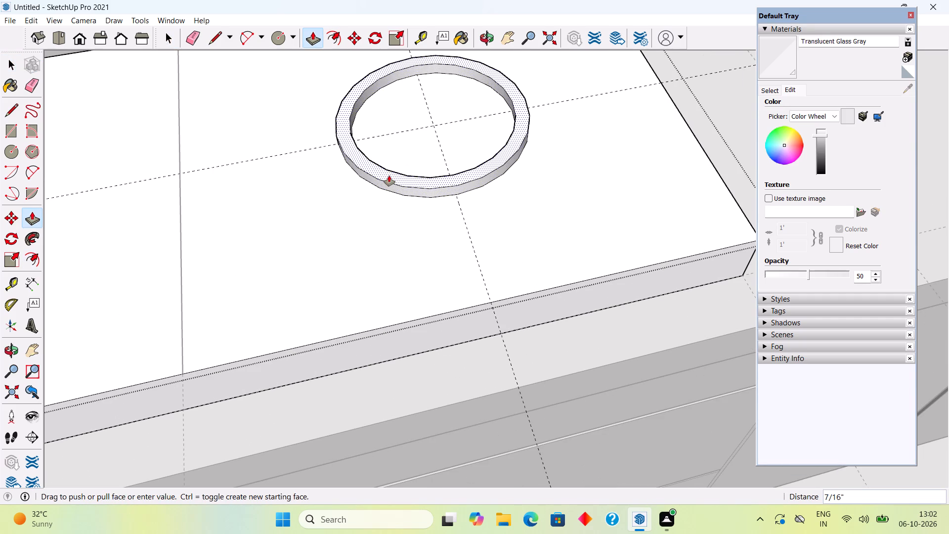
{"action": "left_click", "coordinate": [389, 178]}
{"action": "scroll", "coordinate": [389, 178], "scroll_direction": "down", "scroll_amount": 6}
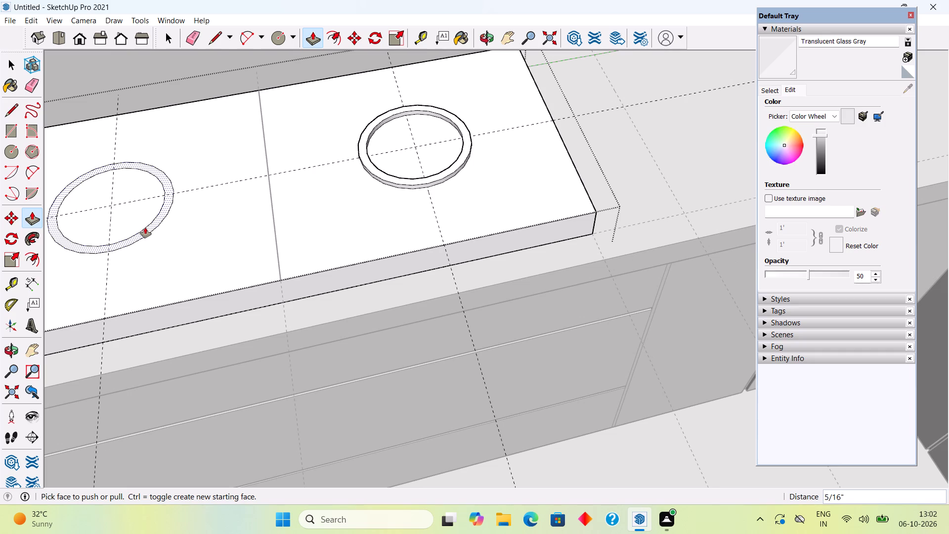
{"action": "double_click", "coordinate": [145, 228]}
{"action": "key", "text": "space"}
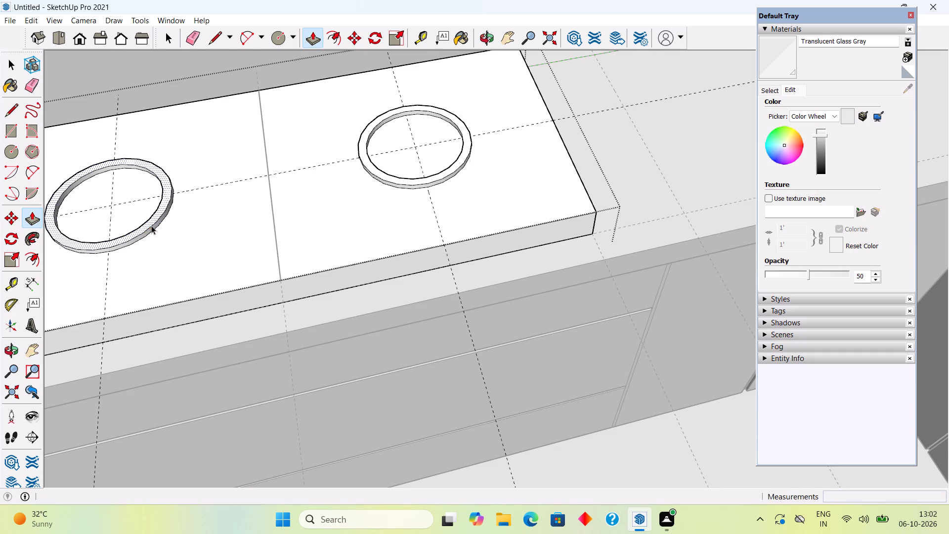
Examine the two raised burner rings on the hob slab and their fit beneath the chimney hood.
{"action": "scroll", "coordinate": [152, 225], "scroll_direction": "down", "scroll_amount": 12}
{"action": "middle_click_drag", "start_coordinate": [113, 231], "coordinate": [121, 228]}
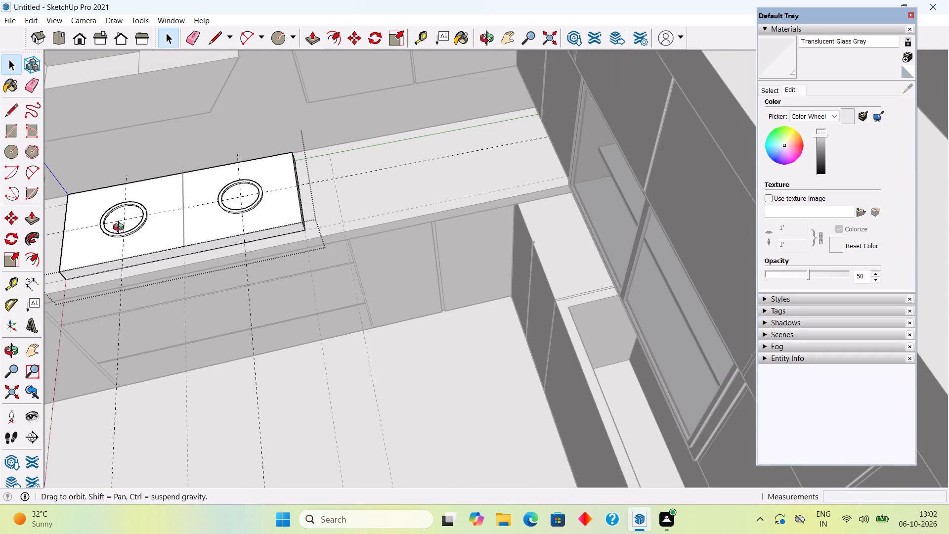
{"action": "middle_click_drag", "start_coordinate": [121, 228], "coordinate": [179, 213]}
{"action": "scroll", "coordinate": [179, 213], "scroll_direction": "down", "scroll_amount": 7}
{"action": "scroll", "coordinate": [96, 281], "scroll_direction": "up", "scroll_amount": 11}
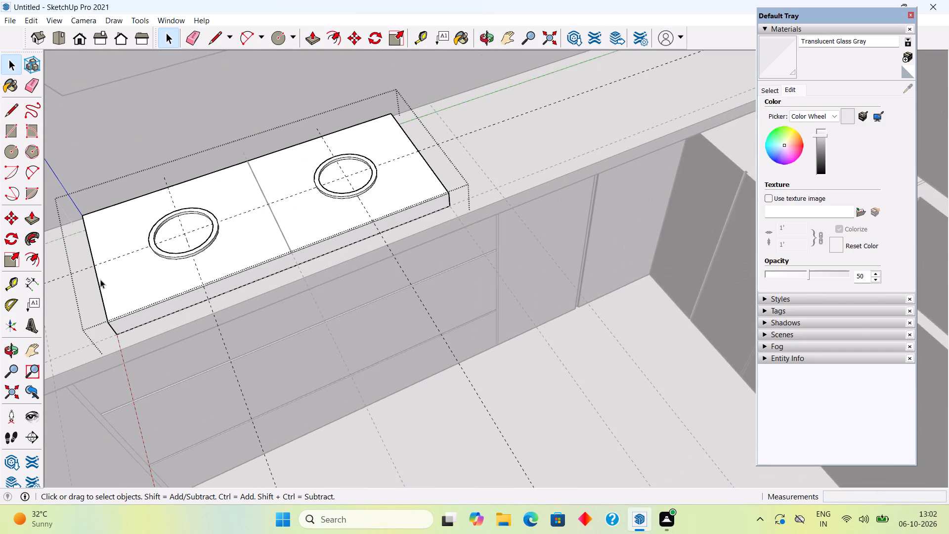
{"action": "scroll", "coordinate": [117, 272], "scroll_direction": "up", "scroll_amount": 5}
{"action": "scroll", "coordinate": [184, 244], "scroll_direction": "up", "scroll_amount": 5}
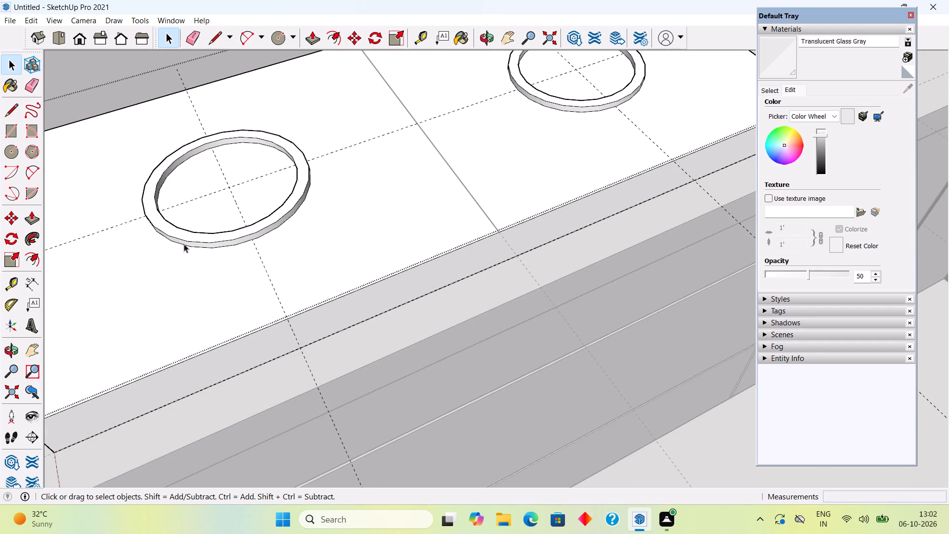
{"action": "scroll", "coordinate": [222, 314], "scroll_direction": "down", "scroll_amount": 11}
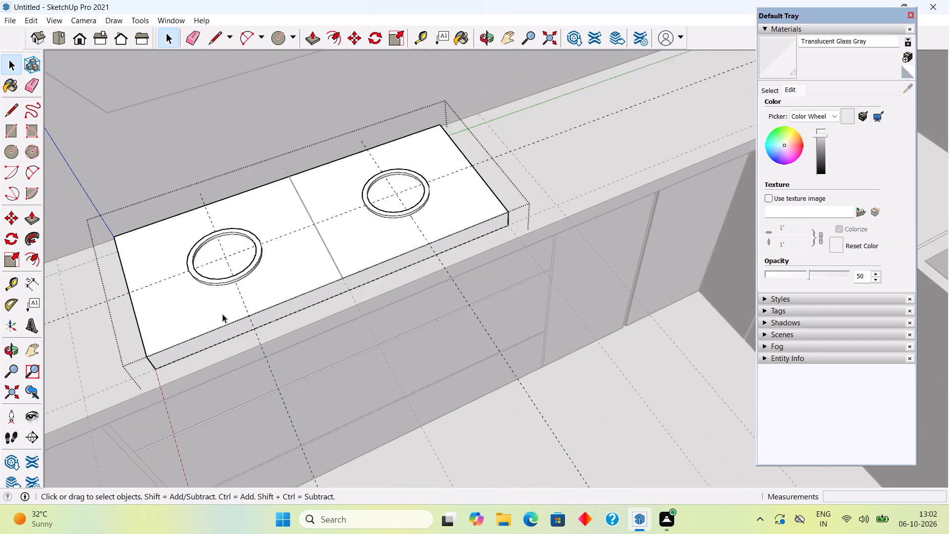
{"action": "scroll", "coordinate": [224, 319], "scroll_direction": "down", "scroll_amount": 8}
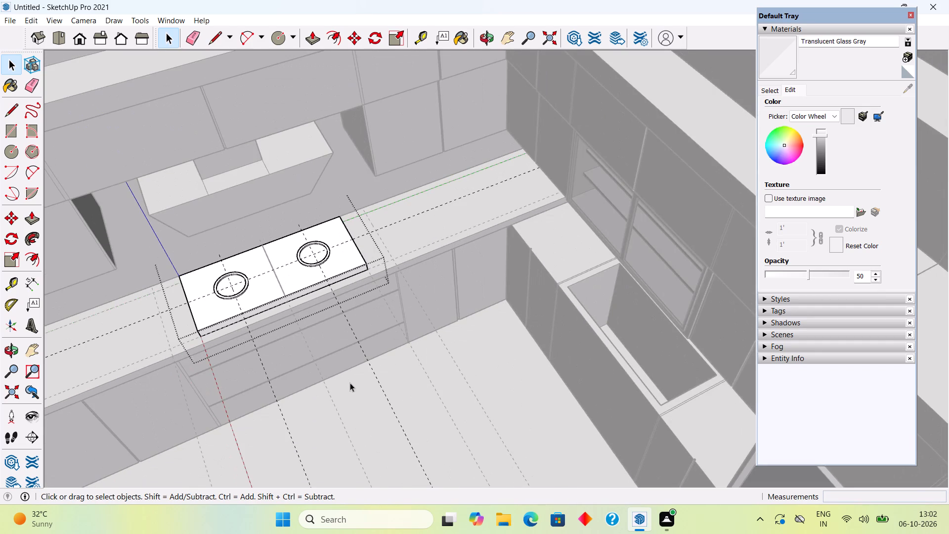
Leave the hob group and draw a rectangle about 3/16" by 5/16" on the left ring's inner wall, at the lengthwise guide.
{"action": "left_click", "coordinate": [350, 383]}
{"action": "middle_click_drag", "start_coordinate": [294, 322], "coordinate": [248, 192]}
{"action": "scroll", "coordinate": [303, 284], "scroll_direction": "up", "scroll_amount": 4}
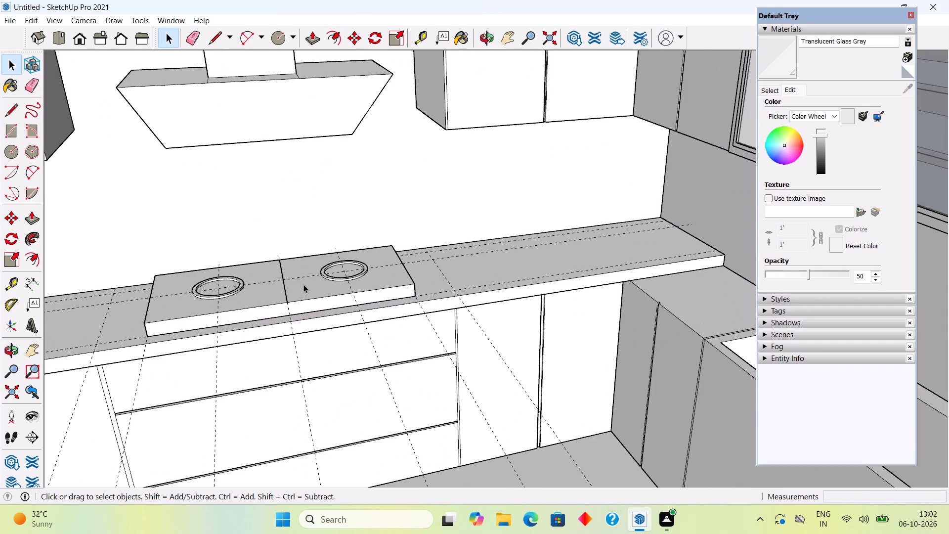
{"action": "scroll", "coordinate": [310, 290], "scroll_direction": "up", "scroll_amount": 5}
{"action": "middle_click_drag", "start_coordinate": [316, 298], "coordinate": [275, 338]}
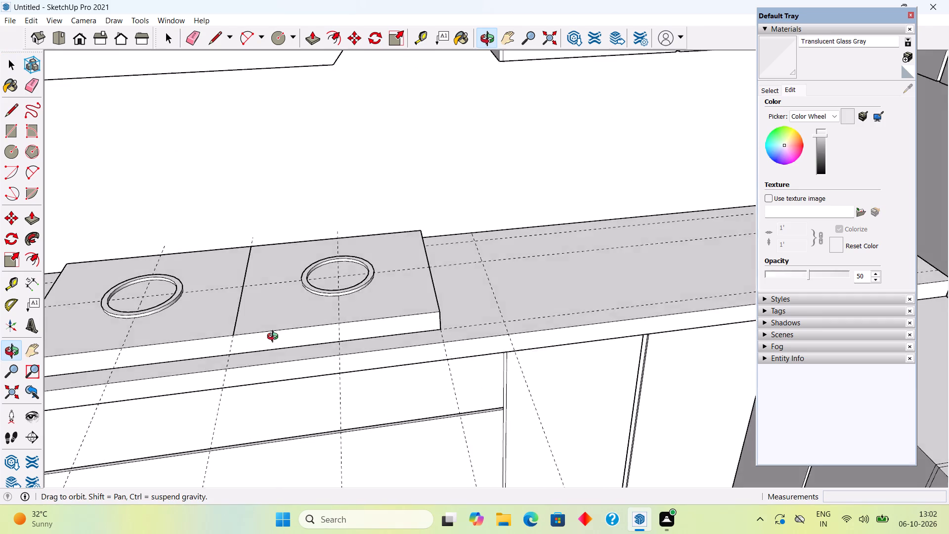
{"action": "middle_click_drag", "start_coordinate": [275, 338], "coordinate": [271, 356]}
{"action": "scroll", "coordinate": [150, 298], "scroll_direction": "up", "scroll_amount": 9}
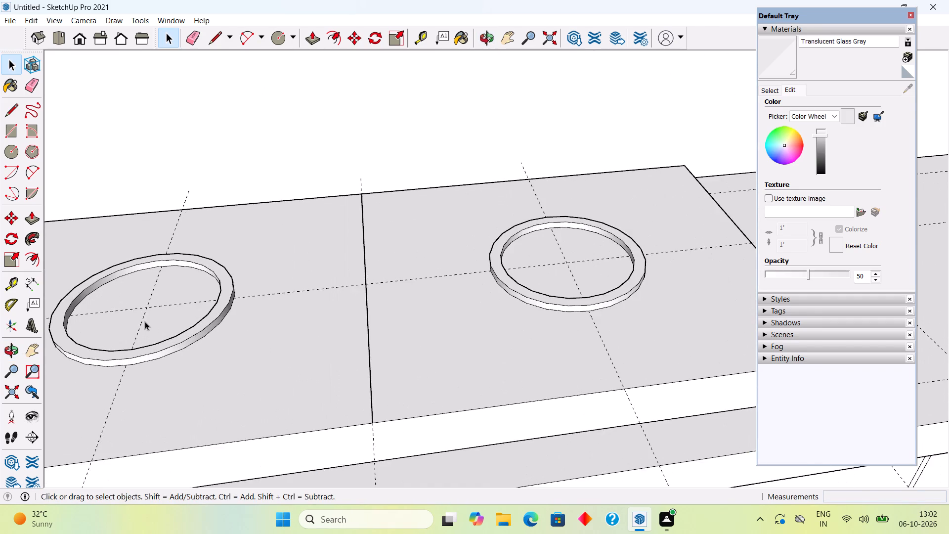
{"action": "scroll", "coordinate": [145, 321], "scroll_direction": "up", "scroll_amount": 3}
{"action": "middle_click_drag", "start_coordinate": [128, 325], "coordinate": [281, 311]}
{"action": "scroll", "coordinate": [317, 382], "scroll_direction": "up", "scroll_amount": 5}
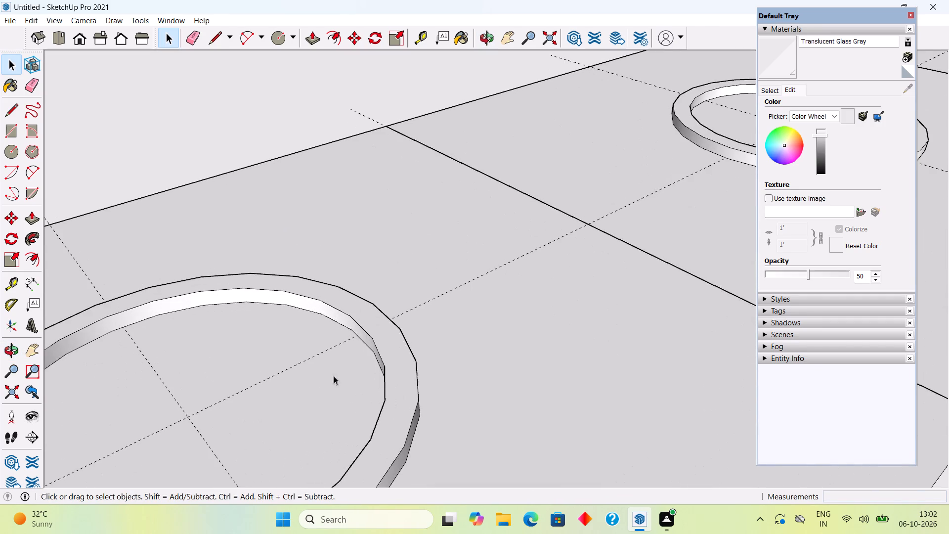
{"action": "scroll", "coordinate": [361, 340], "scroll_direction": "up", "scroll_amount": 10}
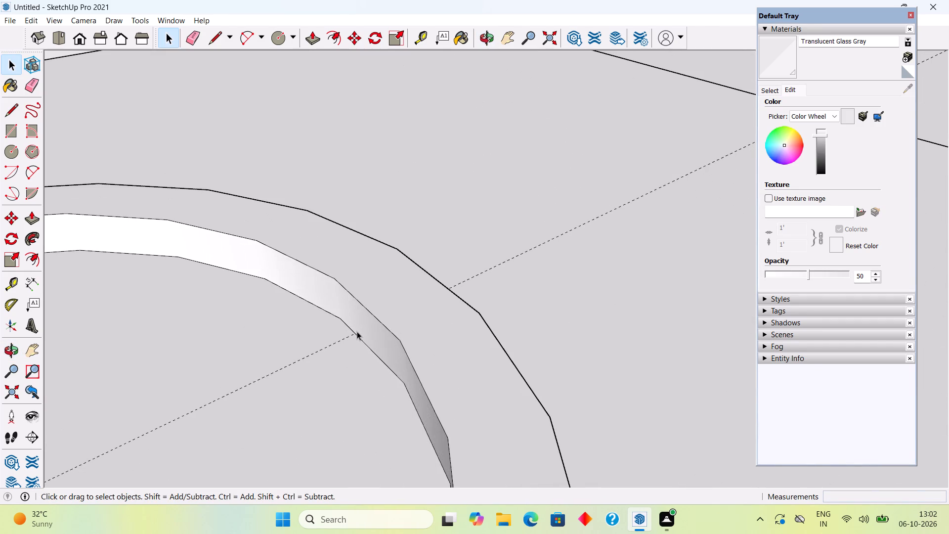
{"action": "key", "text": "r"}
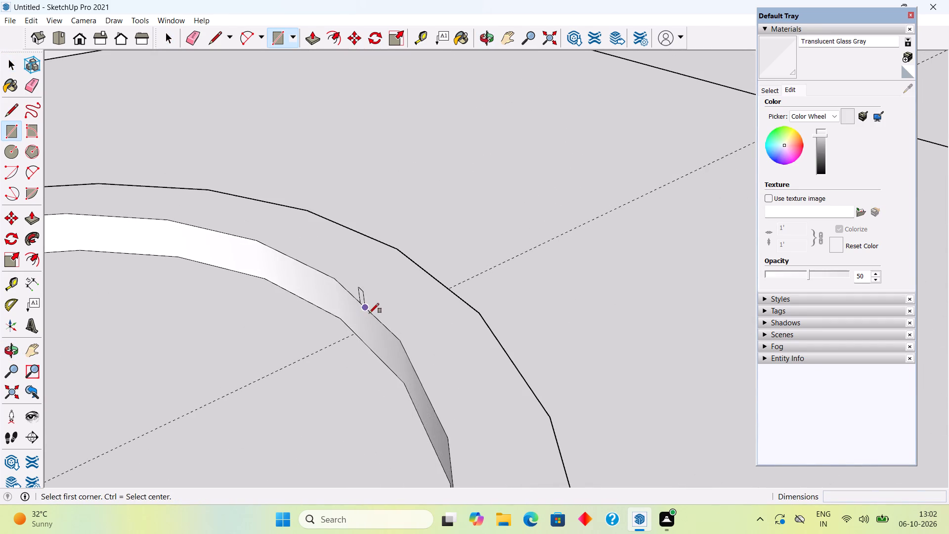
{"action": "left_click", "coordinate": [369, 313]}
{"action": "left_click", "coordinate": [350, 335]}
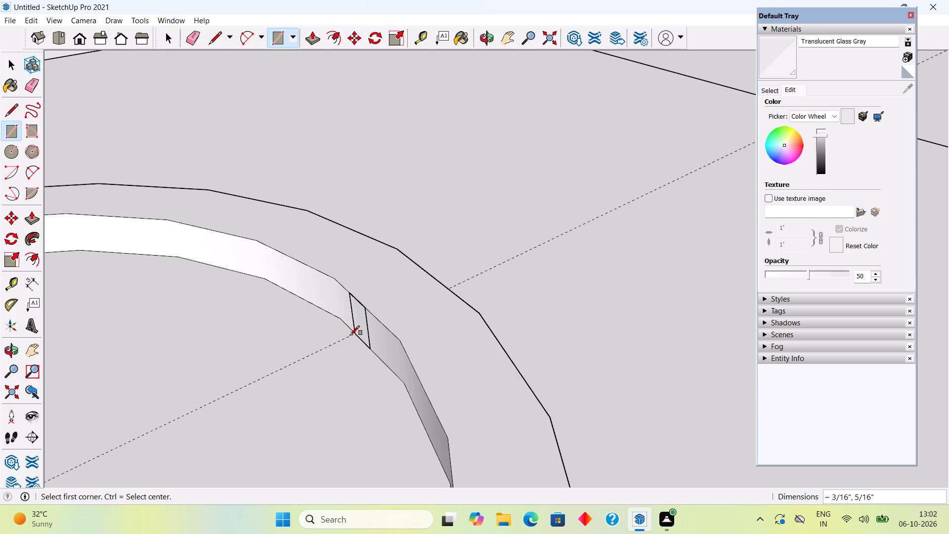
{"action": "key", "text": "space"}
Push/Pull the small rectangle 1.5" toward the left burner's centre to form a support arm.
{"action": "type", "text": "p"}
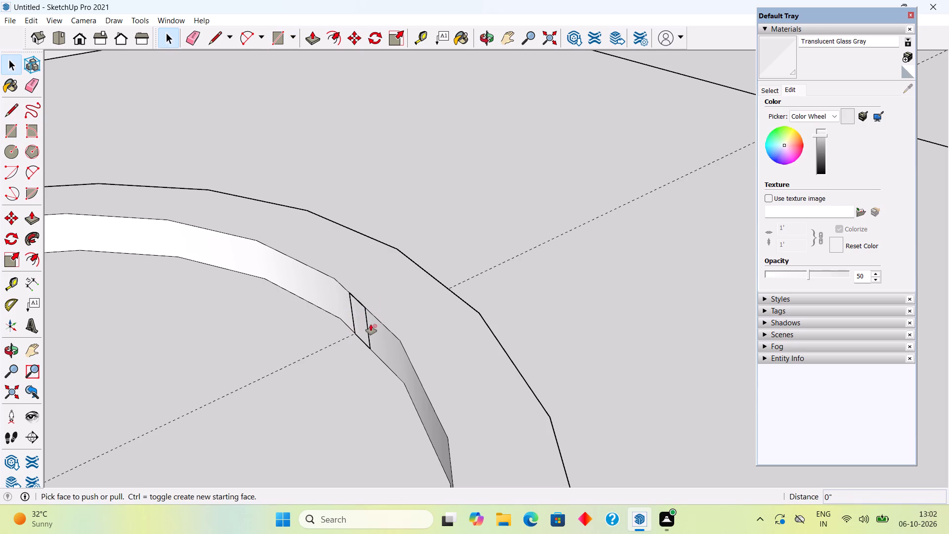
{"action": "left_click", "coordinate": [361, 322]}
{"action": "scroll", "coordinate": [257, 373], "scroll_direction": "down", "scroll_amount": 7}
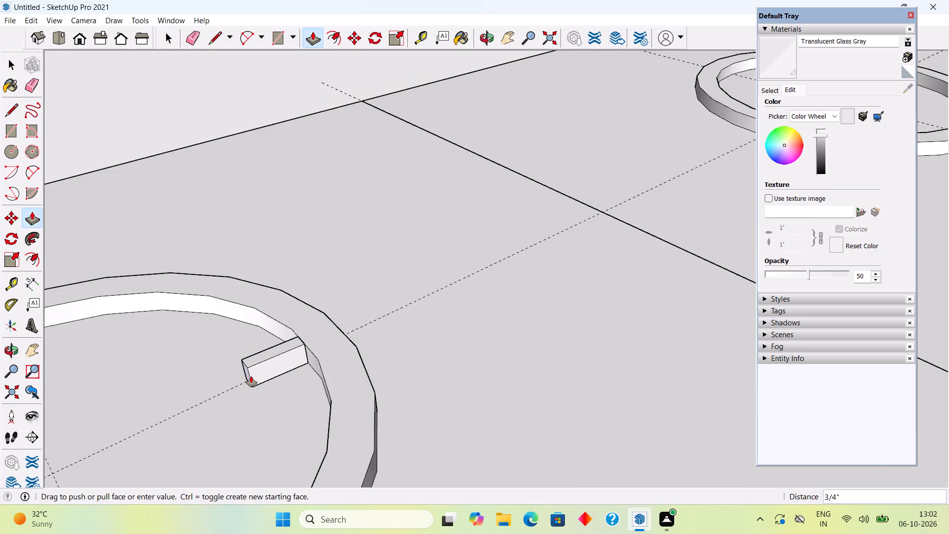
{"action": "scroll", "coordinate": [251, 376], "scroll_direction": "down", "scroll_amount": 10}
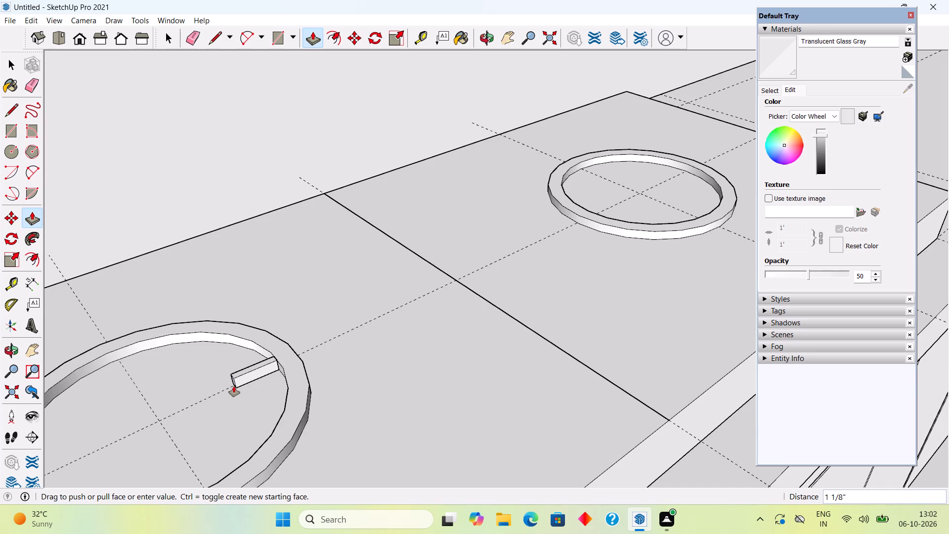
{"action": "type", "text": "1.5'"}
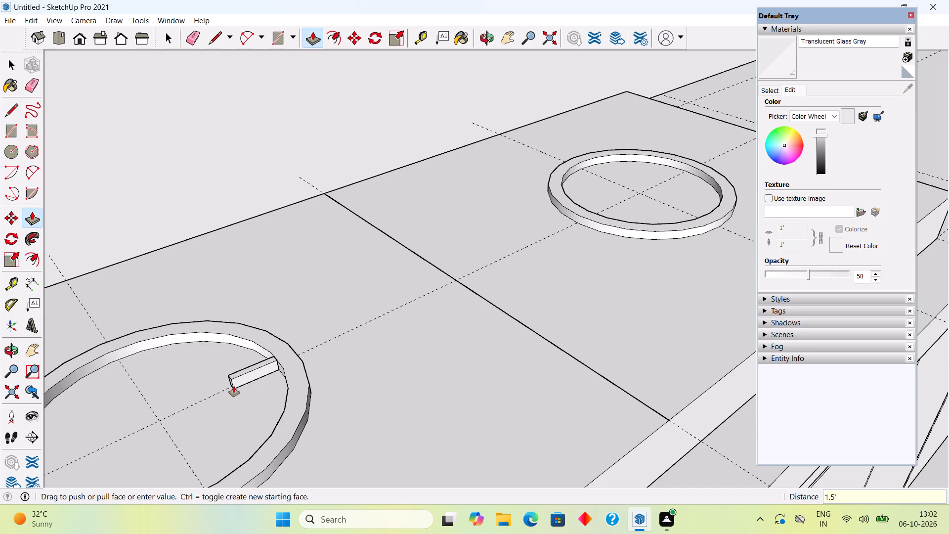
{"action": "key", "text": "BackSpace"}
{"action": "key", "text": "shift+quotedbl"}
{"action": "key", "text": "Return"}
{"action": "scroll", "coordinate": [216, 397], "scroll_direction": "down", "scroll_amount": 6}
{"action": "key", "text": "space"}
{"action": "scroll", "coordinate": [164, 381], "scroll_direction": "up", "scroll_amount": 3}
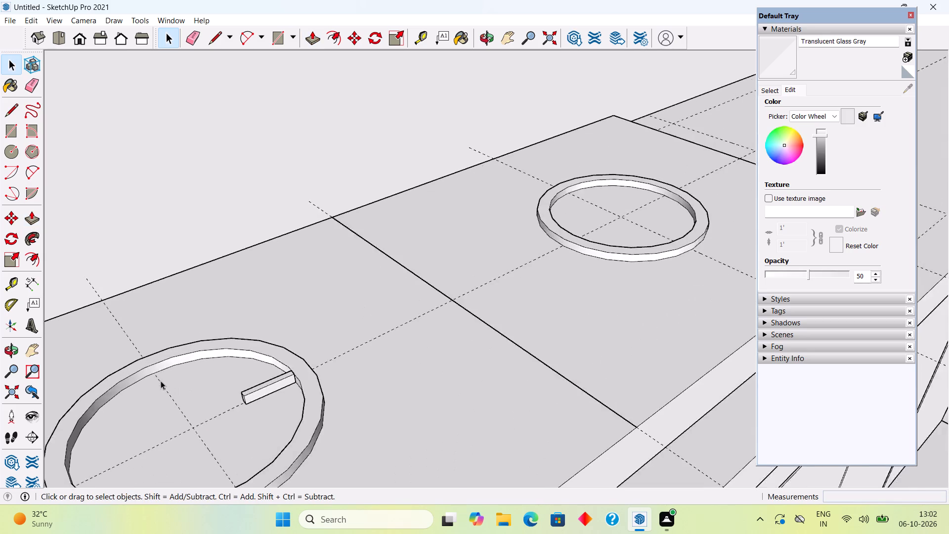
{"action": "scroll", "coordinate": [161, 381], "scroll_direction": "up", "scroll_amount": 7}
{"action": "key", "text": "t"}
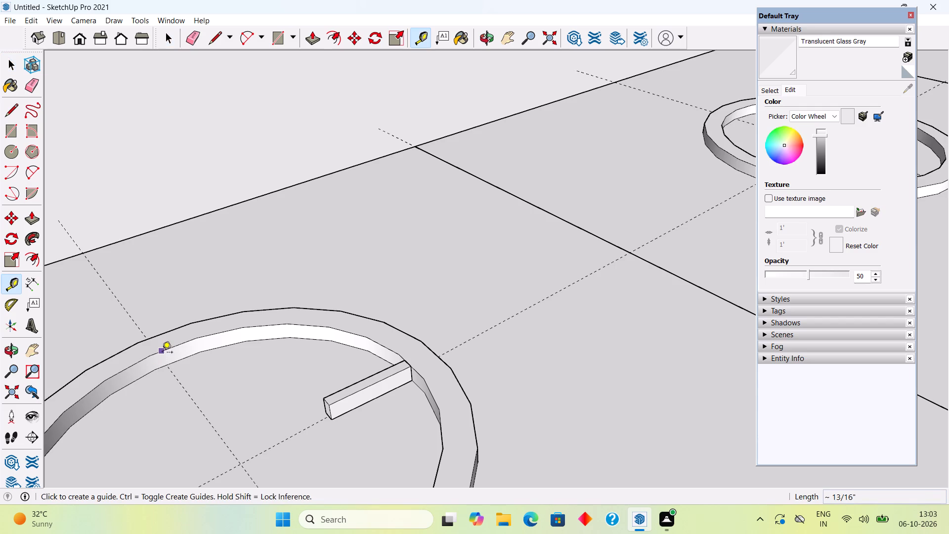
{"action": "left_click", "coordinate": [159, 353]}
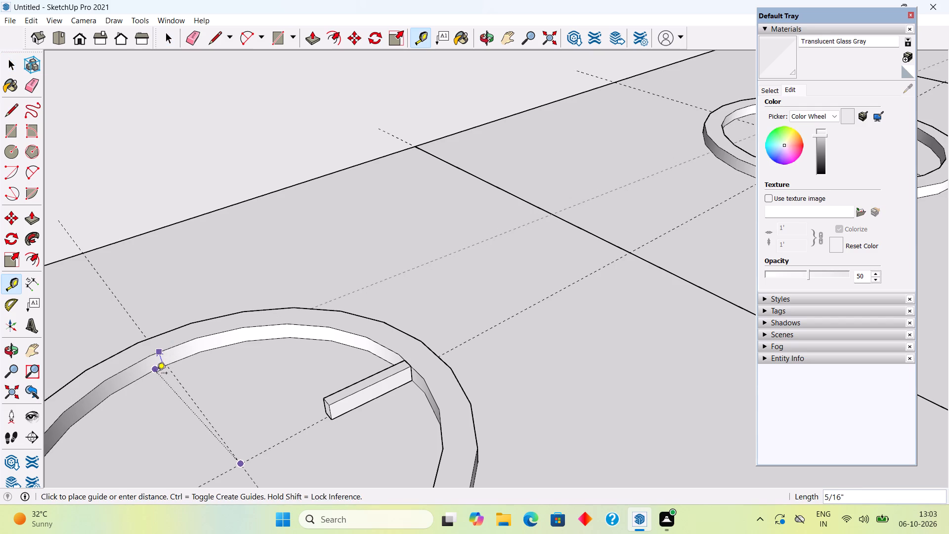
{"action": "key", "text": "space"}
Draw a rectangle about 3/16" by 5/16" on the left ring's inner wall, where the crosswise guide meets its back.
{"action": "type", "text": "r"}
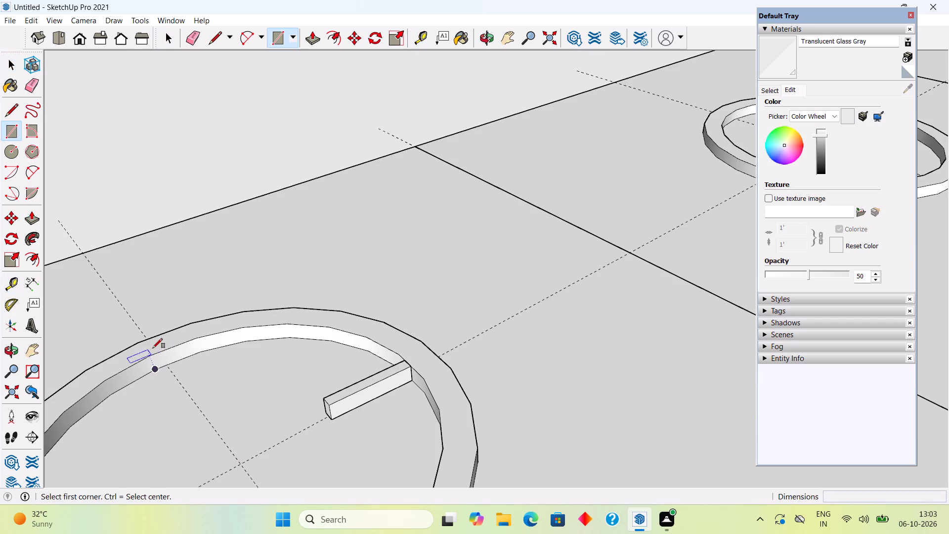
{"action": "left_click", "coordinate": [153, 353]}
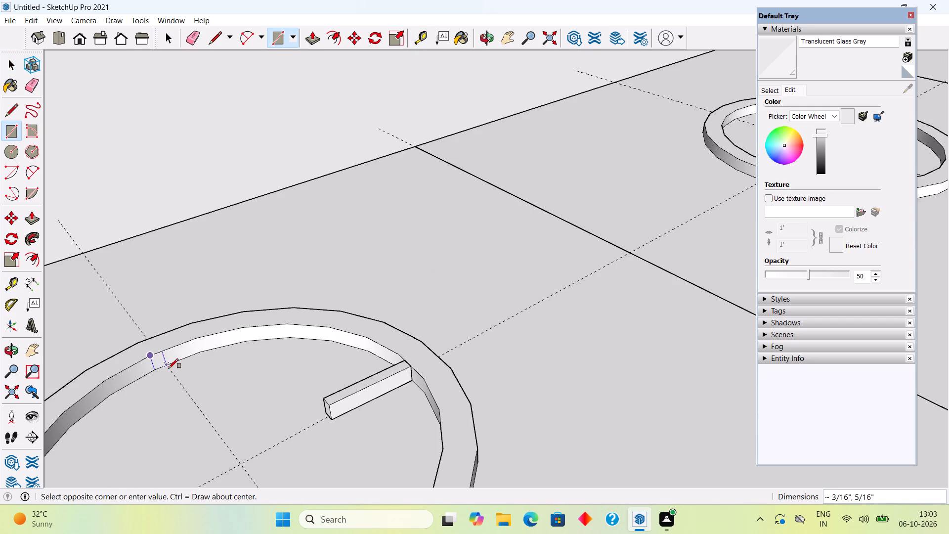
{"action": "left_click", "coordinate": [169, 368]}
{"action": "key", "text": "space"}
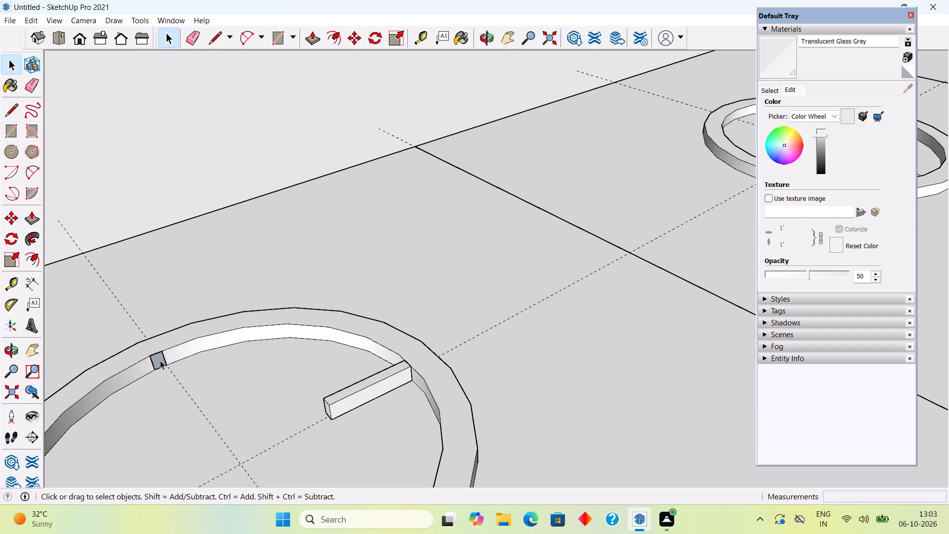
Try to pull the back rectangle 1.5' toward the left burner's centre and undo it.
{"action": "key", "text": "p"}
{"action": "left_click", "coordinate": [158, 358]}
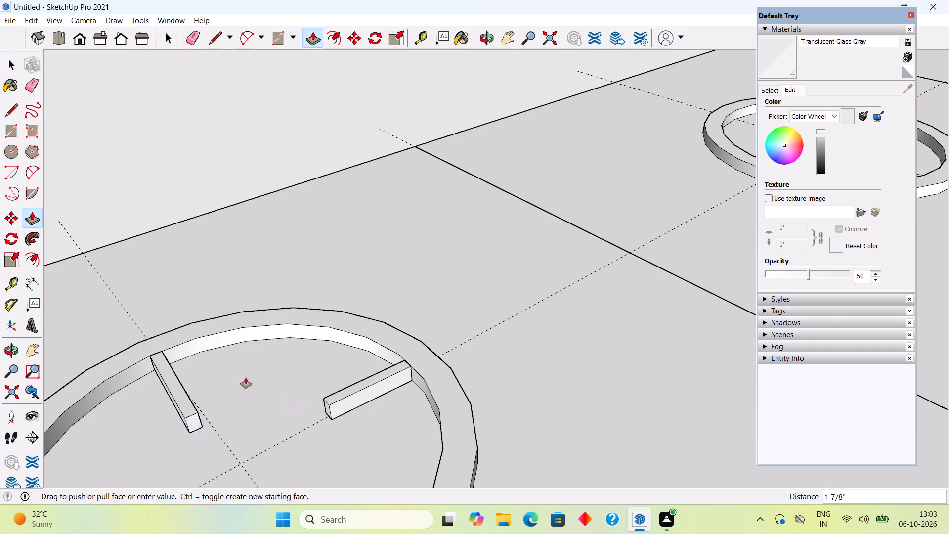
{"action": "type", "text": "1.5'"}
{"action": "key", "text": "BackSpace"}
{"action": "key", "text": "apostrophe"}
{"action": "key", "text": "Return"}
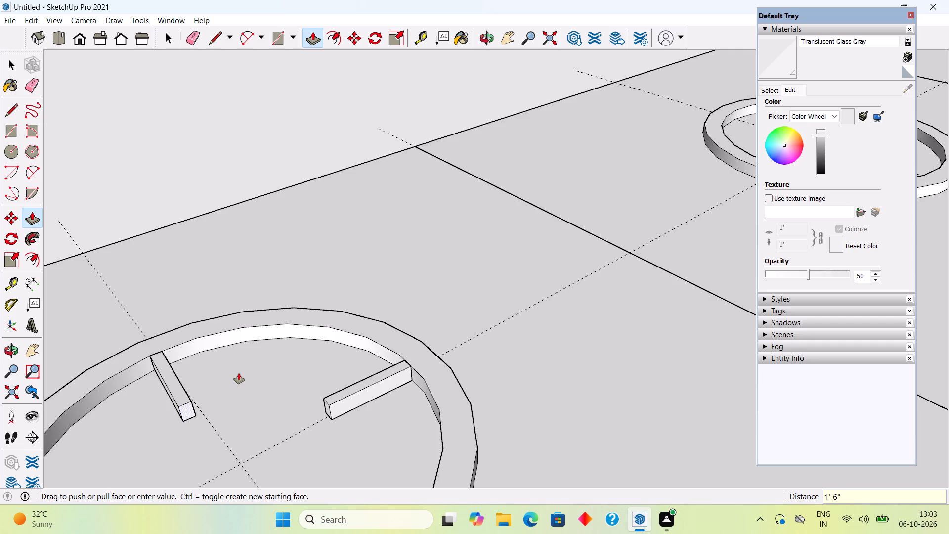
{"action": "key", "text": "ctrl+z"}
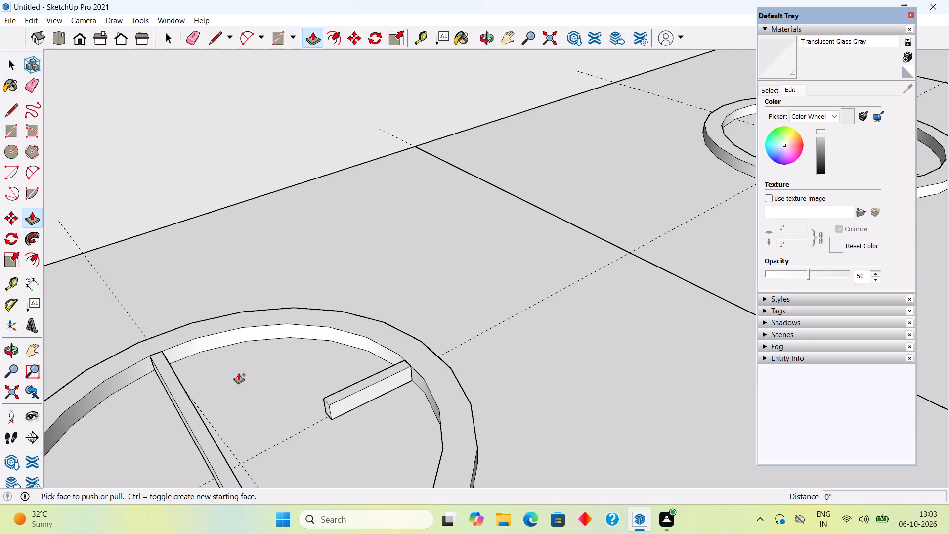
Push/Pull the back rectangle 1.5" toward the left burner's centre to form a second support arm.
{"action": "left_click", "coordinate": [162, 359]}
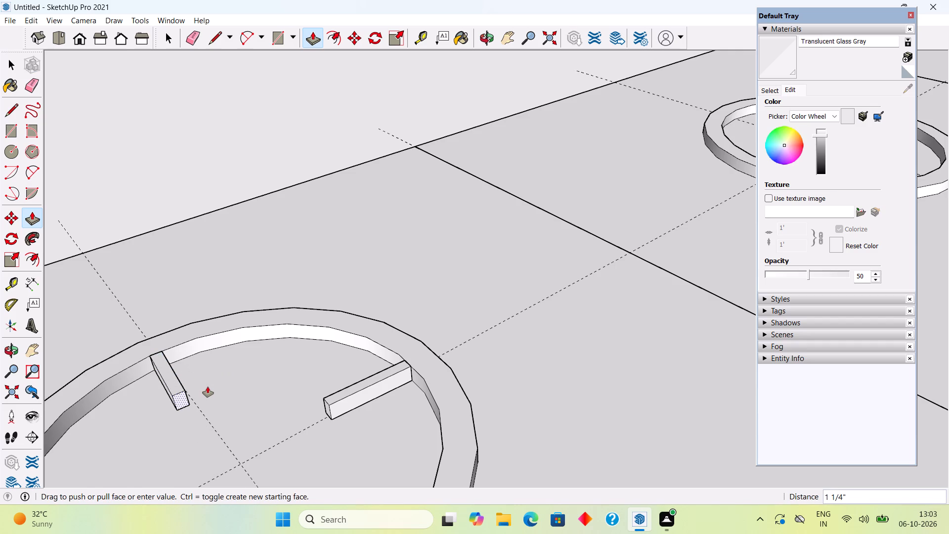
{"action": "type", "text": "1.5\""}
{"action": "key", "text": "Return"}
Undo both support arms and their source rectangles inside the left burner ring.
{"action": "scroll", "coordinate": [159, 468], "scroll_direction": "down", "scroll_amount": 7}
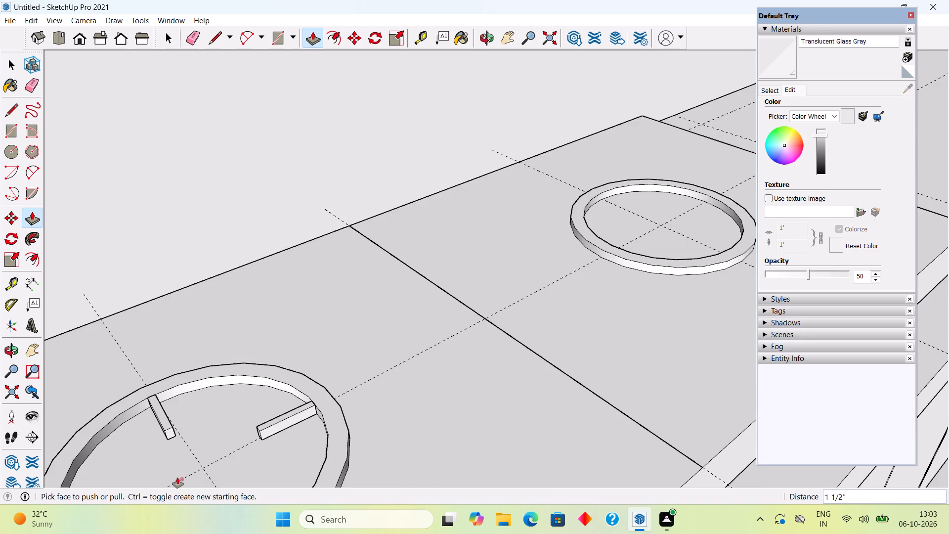
{"action": "scroll", "coordinate": [177, 478], "scroll_direction": "down", "scroll_amount": 4}
{"action": "scroll", "coordinate": [174, 344], "scroll_direction": "down", "scroll_amount": 9}
{"action": "scroll", "coordinate": [179, 410], "scroll_direction": "up", "scroll_amount": 7}
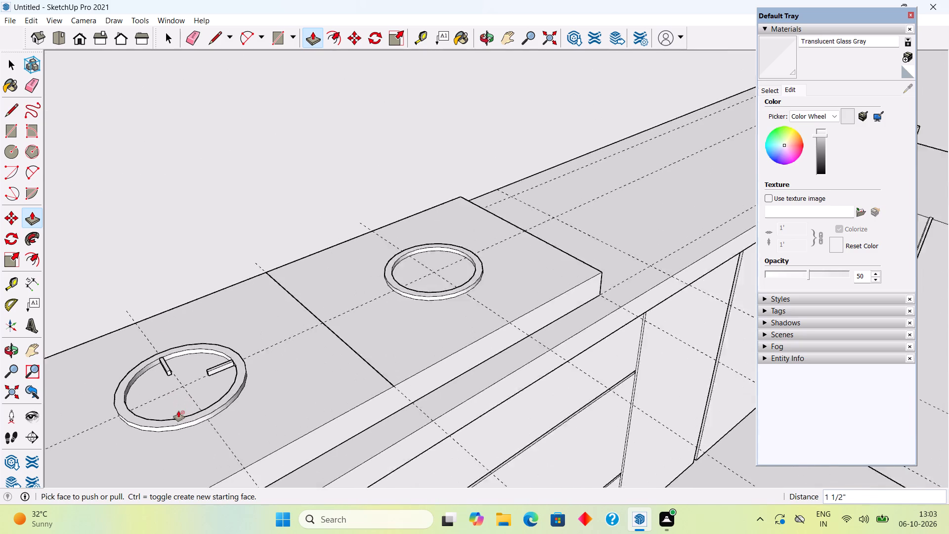
{"action": "scroll", "coordinate": [178, 411], "scroll_direction": "up", "scroll_amount": 1}
{"action": "middle_click_drag", "start_coordinate": [166, 417], "coordinate": [59, 446]}
{"action": "scroll", "coordinate": [210, 336], "scroll_direction": "up", "scroll_amount": 5}
{"action": "scroll", "coordinate": [215, 335], "scroll_direction": "down", "scroll_amount": 3}
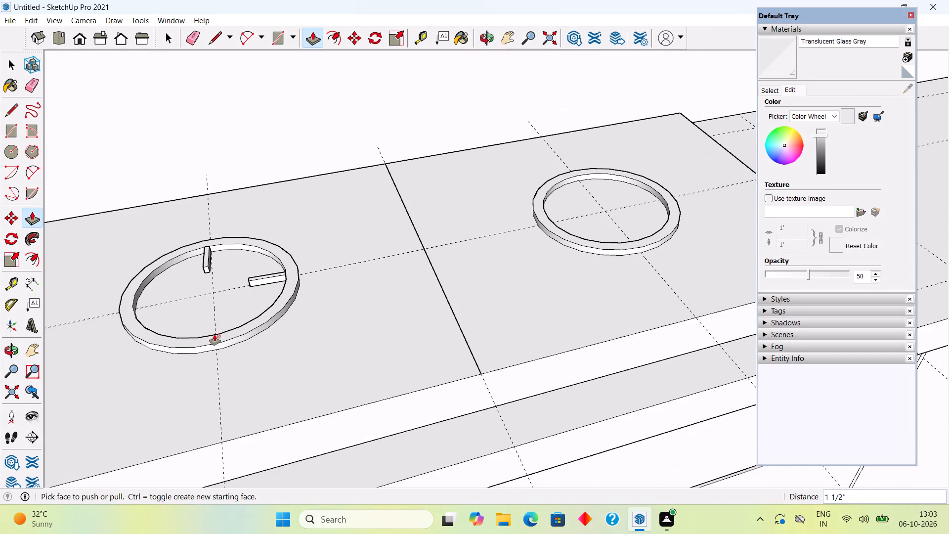
{"action": "key", "text": "v"}
{"action": "middle_click_drag", "start_coordinate": [226, 319], "coordinate": [48, 299]}
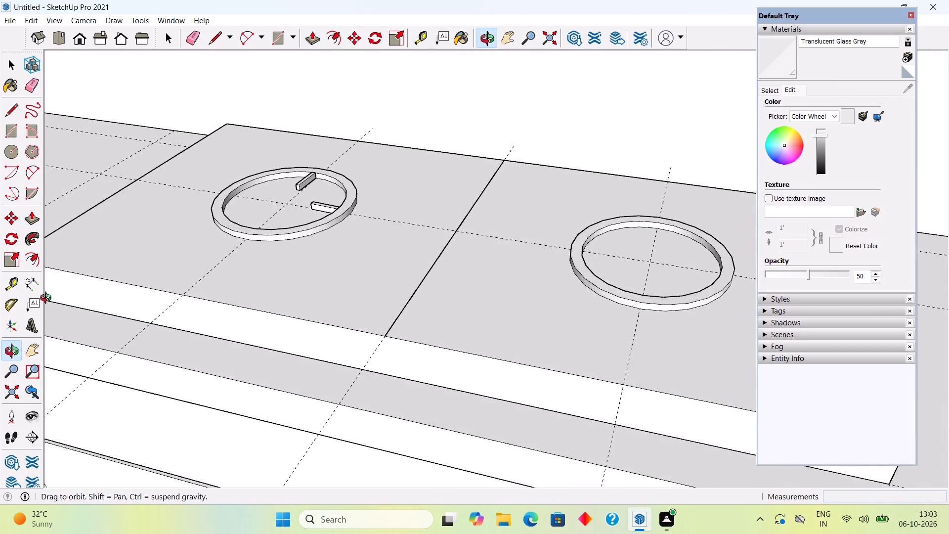
{"action": "middle_click_drag", "start_coordinate": [48, 299], "coordinate": [328, 311]}
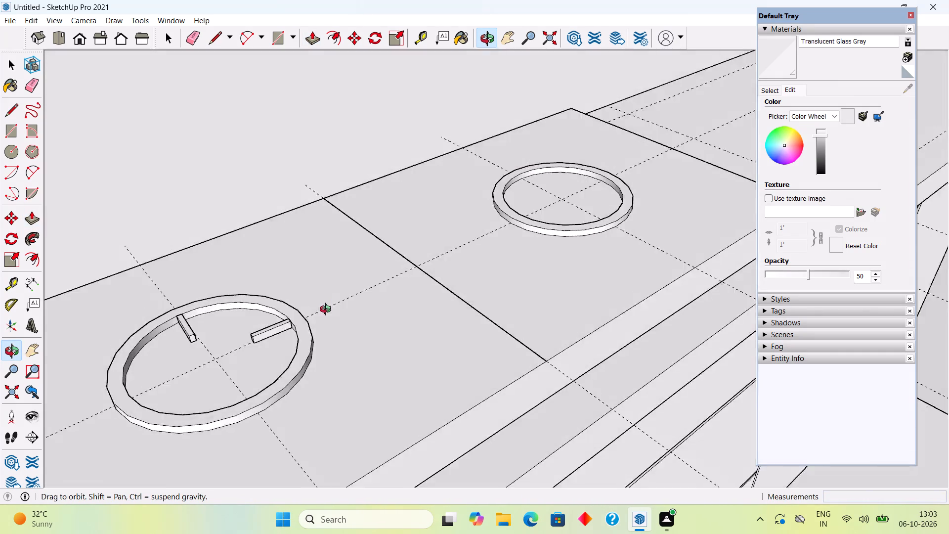
{"action": "middle_click_drag", "start_coordinate": [328, 311], "coordinate": [115, 350]}
{"action": "key", "text": "ctrl+z"}
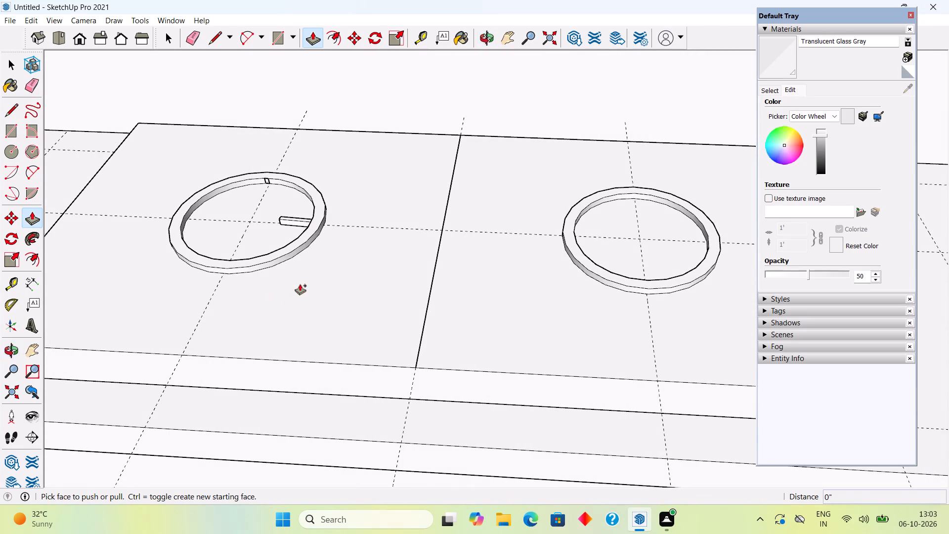
{"action": "key", "text": "ctrl+z"}
{"action": "key", "text": "ctrl+z"}
{"action": "key", "text": "ctrl+z"}
{"action": "scroll", "coordinate": [325, 270], "scroll_direction": "down", "scroll_amount": 5}
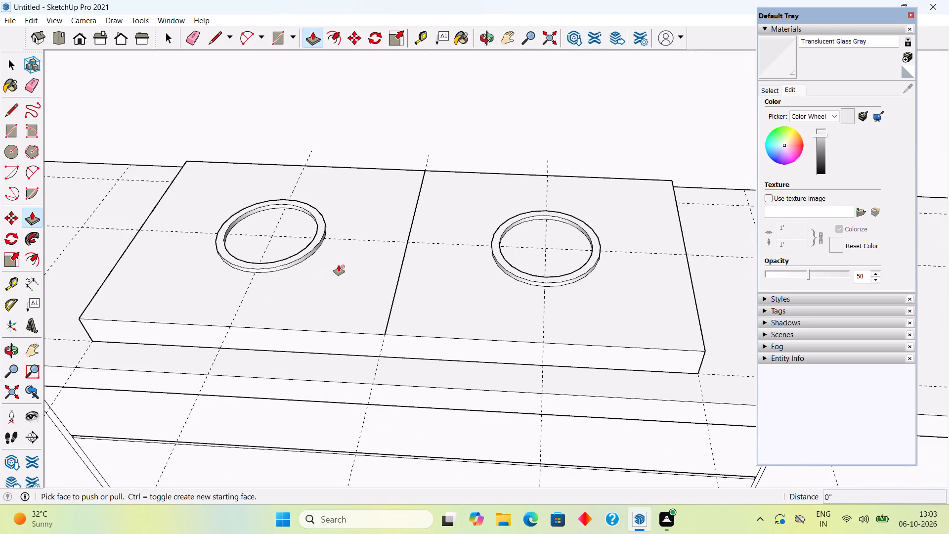
{"action": "key", "text": "space"}
Place a vertical guide on the hob's front face about 9" from its left end, aligned with the left burner's crosswise guide.
{"action": "scroll", "coordinate": [339, 265], "scroll_direction": "down", "scroll_amount": 4}
{"action": "scroll", "coordinate": [301, 328], "scroll_direction": "up", "scroll_amount": 6}
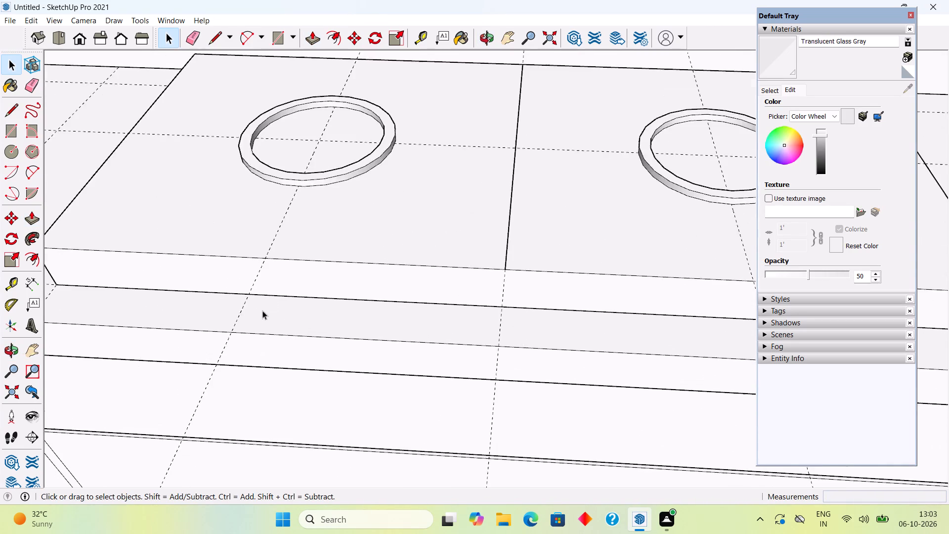
{"action": "scroll", "coordinate": [262, 311], "scroll_direction": "up", "scroll_amount": 10}
{"action": "middle_click_drag", "start_coordinate": [320, 270], "coordinate": [374, 228]}
{"action": "scroll", "coordinate": [283, 287], "scroll_direction": "up", "scroll_amount": 4}
{"action": "middle_click_drag", "start_coordinate": [264, 314], "coordinate": [298, 287]}
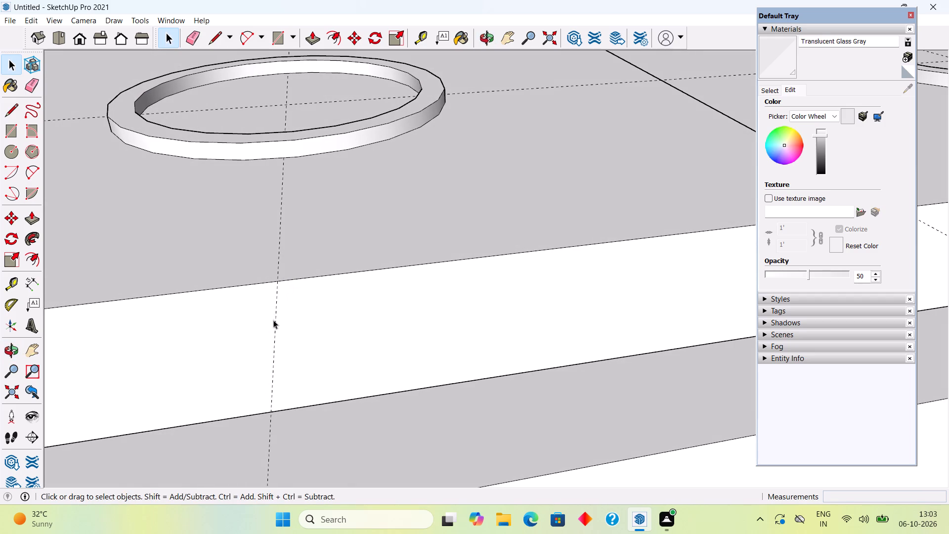
{"action": "middle_click", "coordinate": [269, 313]}
{"action": "scroll", "coordinate": [269, 311], "scroll_direction": "down", "scroll_amount": 14}
{"action": "middle_click_drag", "start_coordinate": [242, 288], "coordinate": [251, 275]}
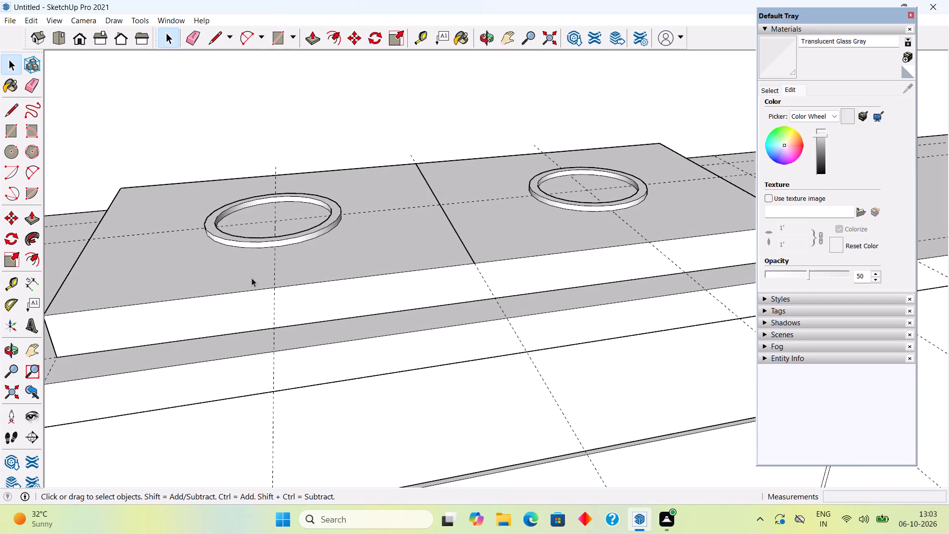
{"action": "key", "text": "t"}
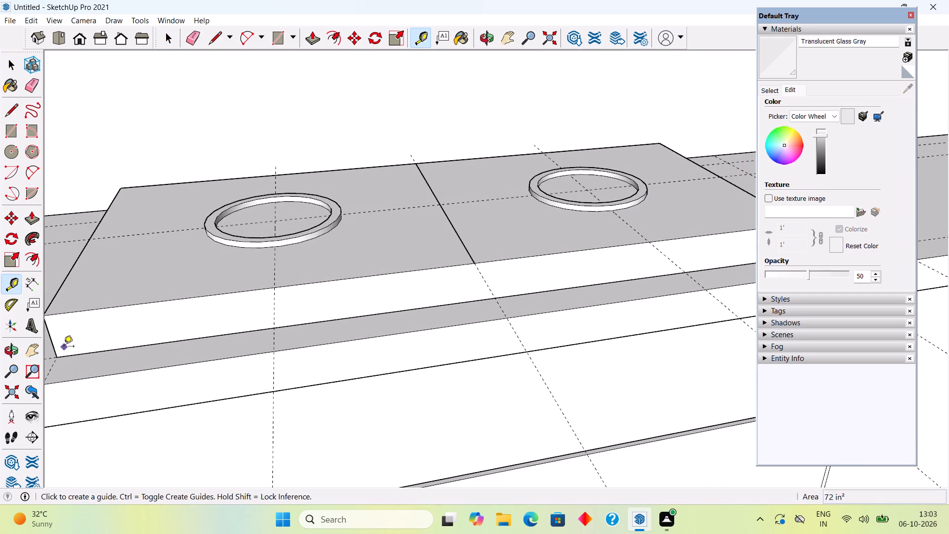
{"action": "left_click", "coordinate": [58, 350]}
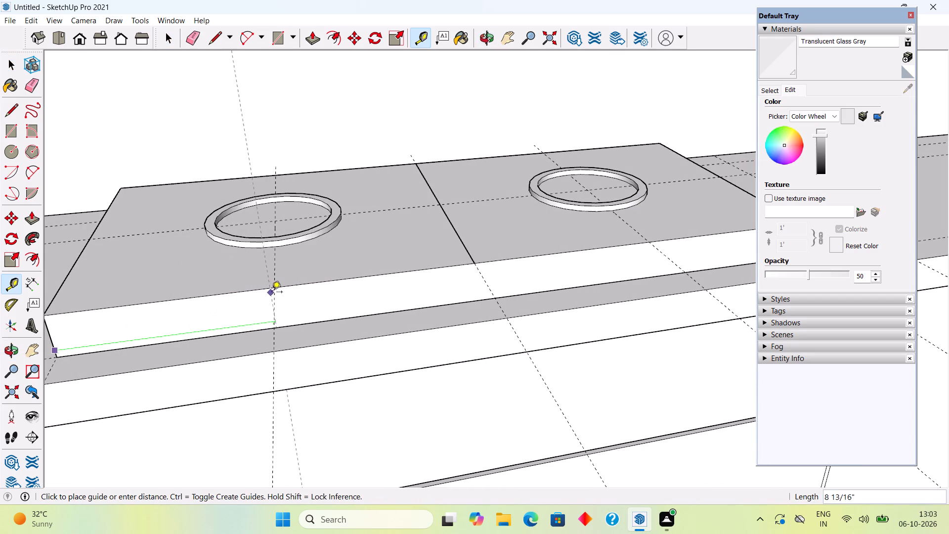
{"action": "left_click", "coordinate": [274, 292]}
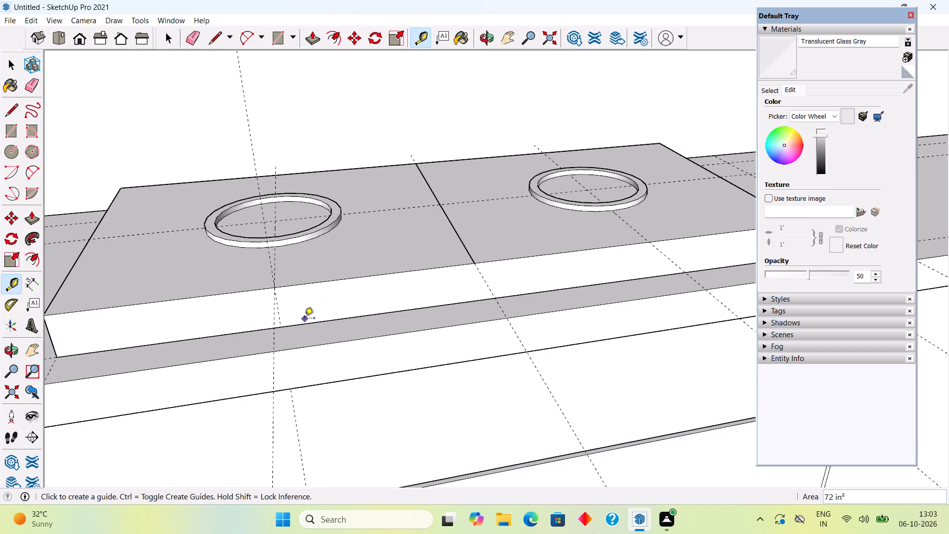
Place a lengthwise guide along the hob's front face at mid-height, offset from its bottom edge.
{"action": "left_click", "coordinate": [303, 326]}
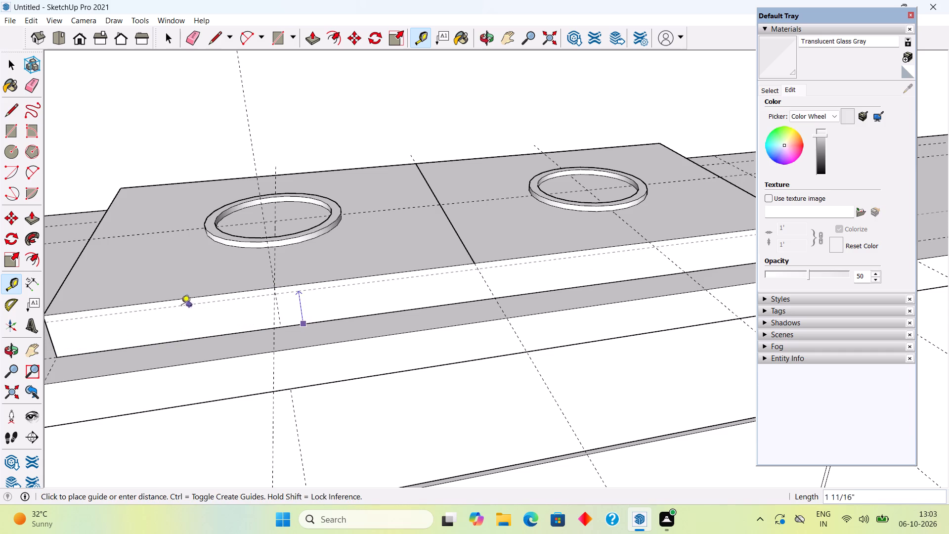
{"action": "left_click", "coordinate": [53, 339]}
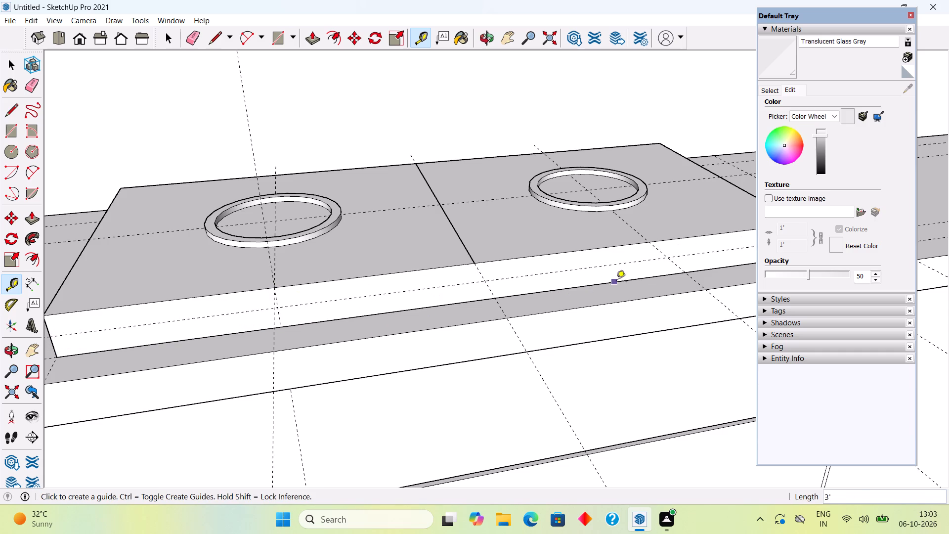
Place a vertical guide on the hob's front face 9" from its right end, aligned with the right burner's crosswise guide.
{"action": "middle_click_drag", "start_coordinate": [639, 260], "coordinate": [403, 212]}
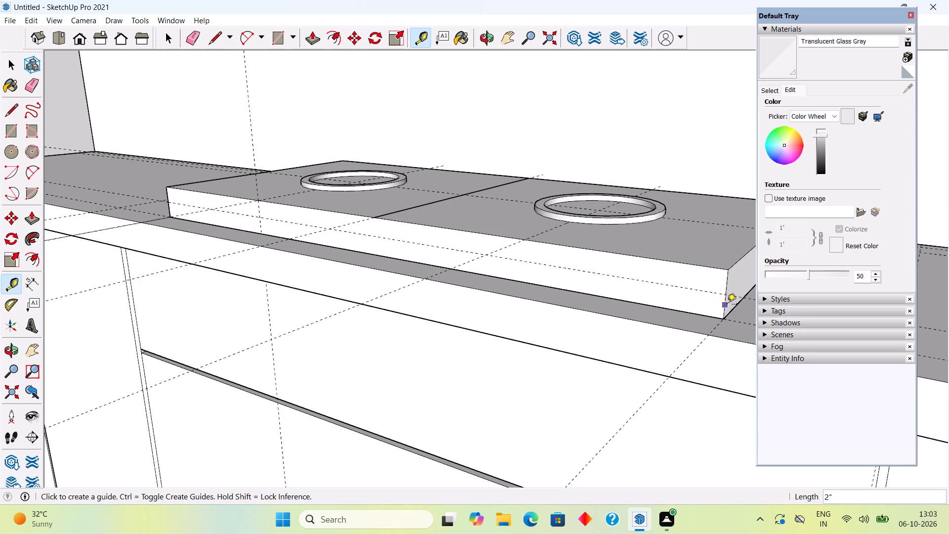
{"action": "left_click", "coordinate": [727, 305]}
{"action": "left_click", "coordinate": [523, 242]}
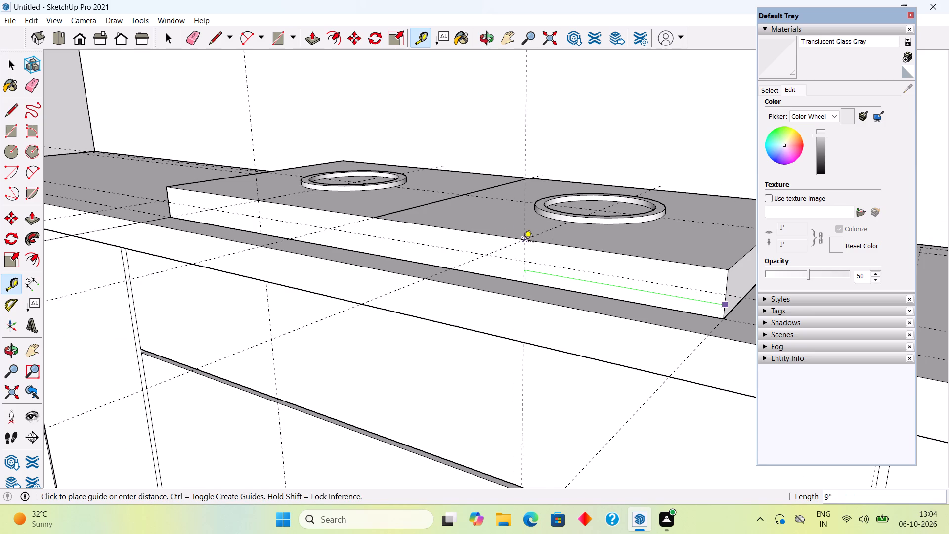
{"action": "left_click", "coordinate": [537, 285]}
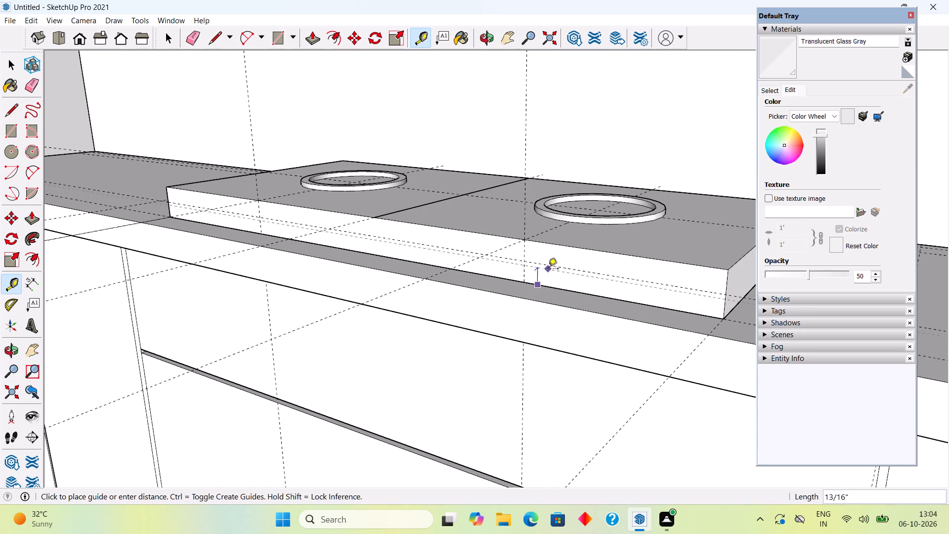
{"action": "key", "text": "space"}
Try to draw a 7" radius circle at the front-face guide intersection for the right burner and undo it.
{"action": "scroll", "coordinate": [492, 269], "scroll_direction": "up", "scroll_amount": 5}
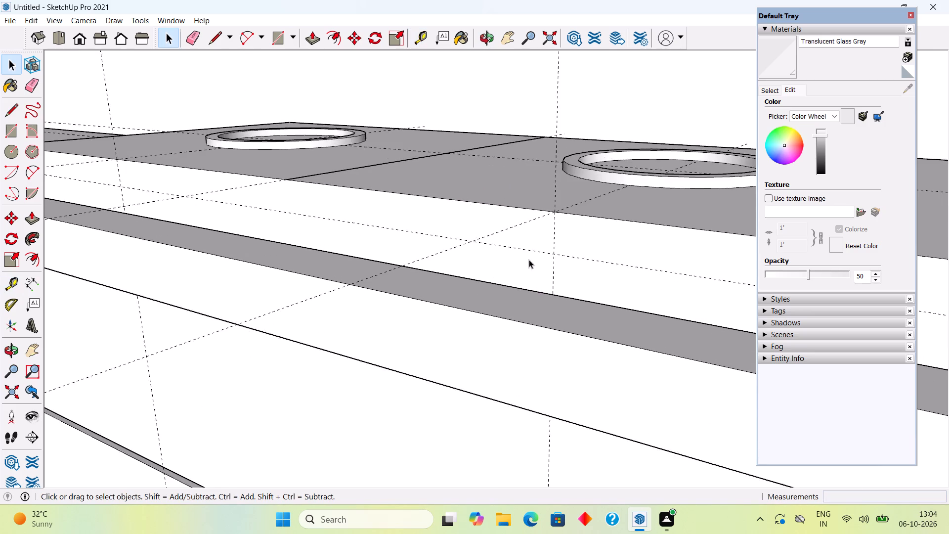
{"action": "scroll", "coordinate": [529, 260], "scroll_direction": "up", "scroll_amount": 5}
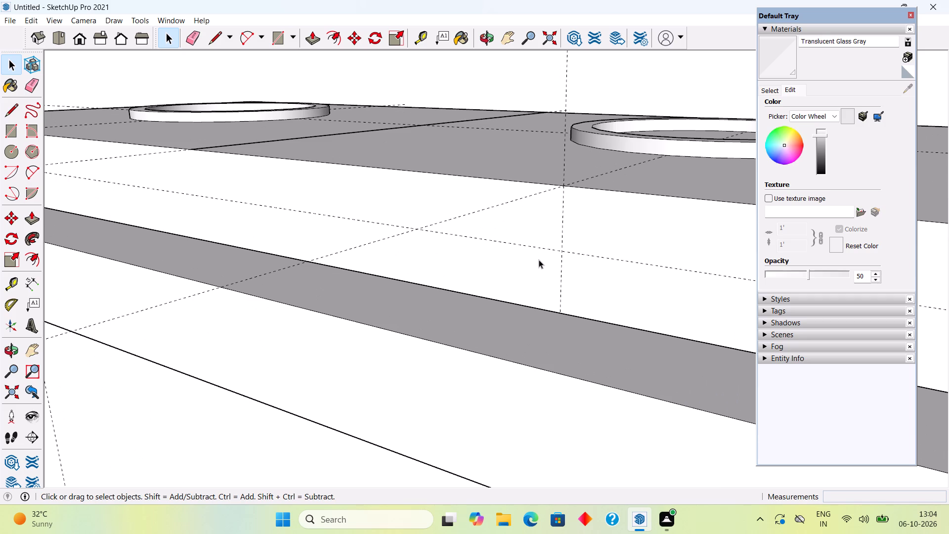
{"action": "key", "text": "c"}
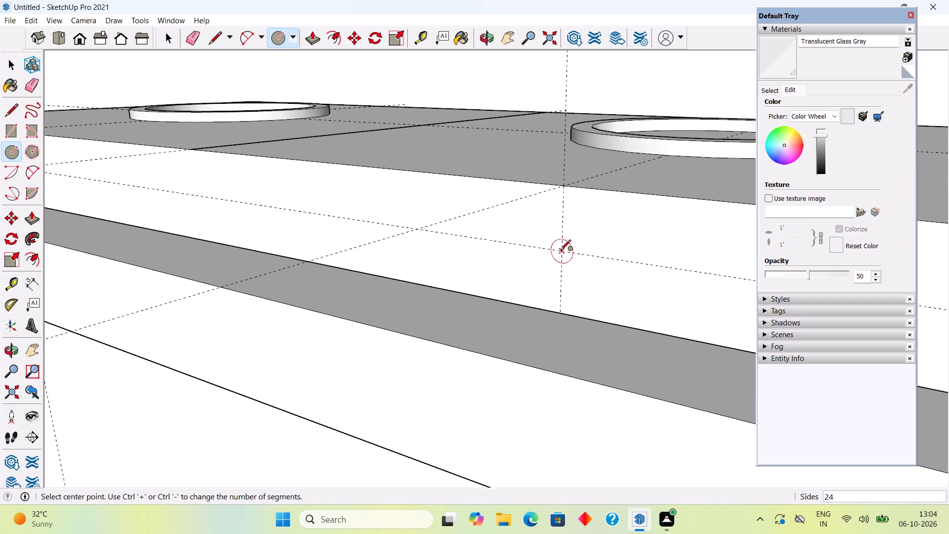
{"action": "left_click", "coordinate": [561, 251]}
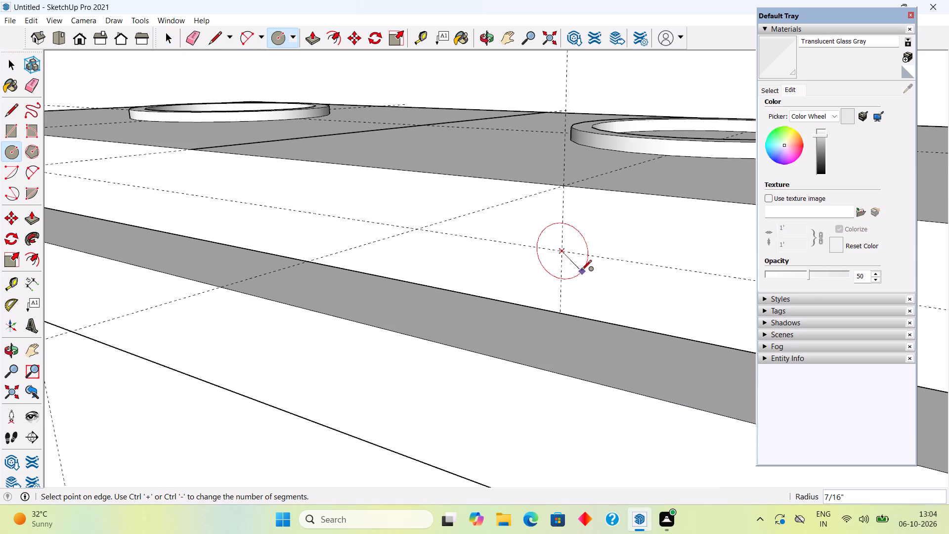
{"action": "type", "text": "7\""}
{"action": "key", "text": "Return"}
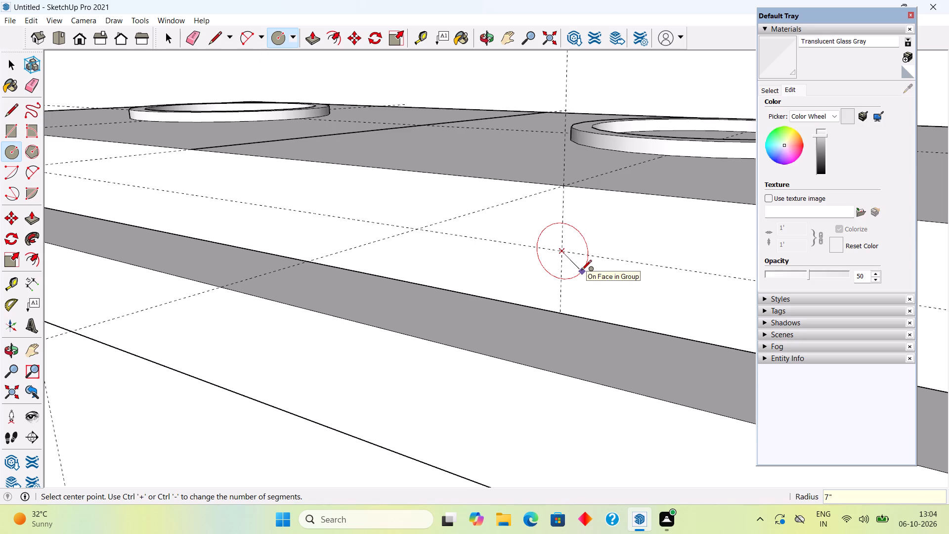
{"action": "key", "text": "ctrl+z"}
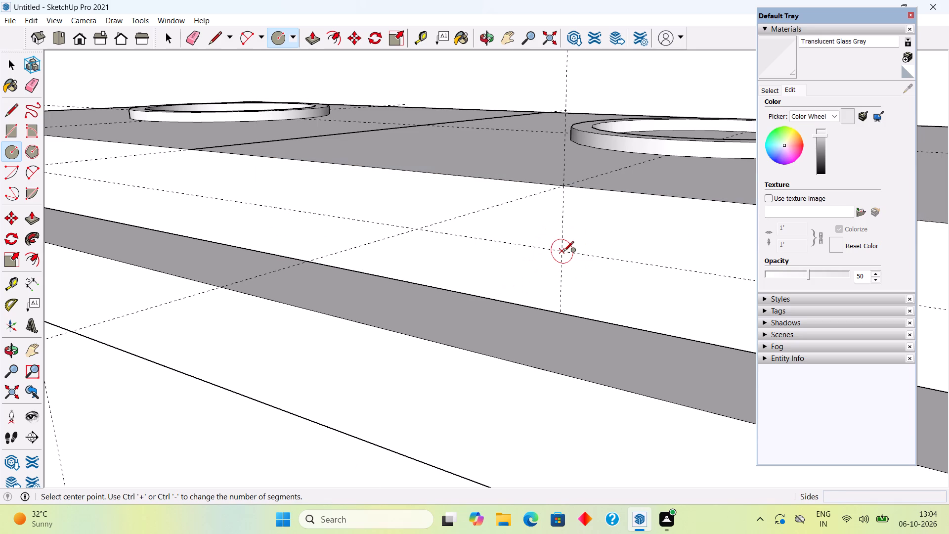
Draw a circle of 0.7" radius on the hob's front face at the right burner's guide intersection.
{"action": "left_click", "coordinate": [563, 252]}
{"action": "type", "text": ".7\""}
{"action": "key", "text": "Return"}
Push/Pull the circle 0.3" outward from the hob's front face to form the right burner's control knob.
{"action": "scroll", "coordinate": [599, 271], "scroll_direction": "down", "scroll_amount": 1}
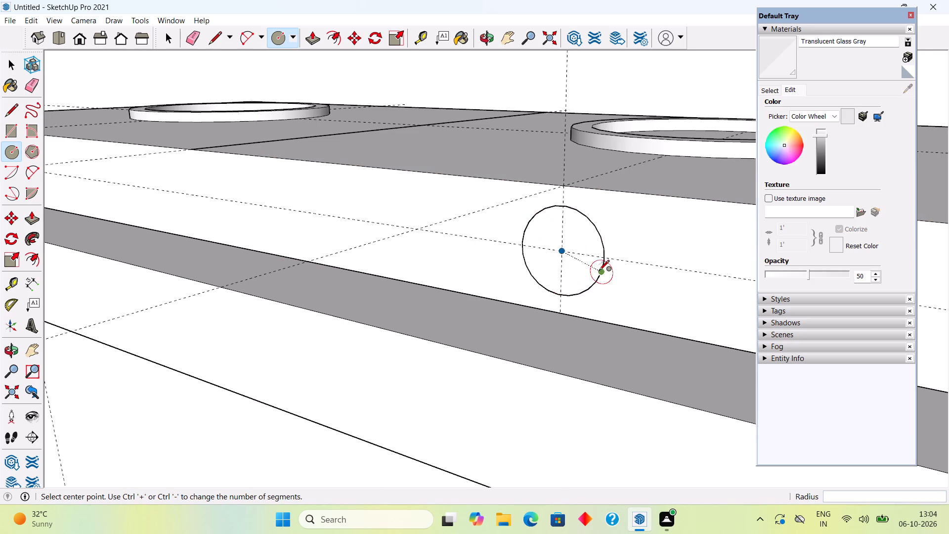
{"action": "scroll", "coordinate": [599, 271], "scroll_direction": "down", "scroll_amount": 2}
{"action": "key", "text": "space"}
{"action": "left_click", "coordinate": [568, 272]}
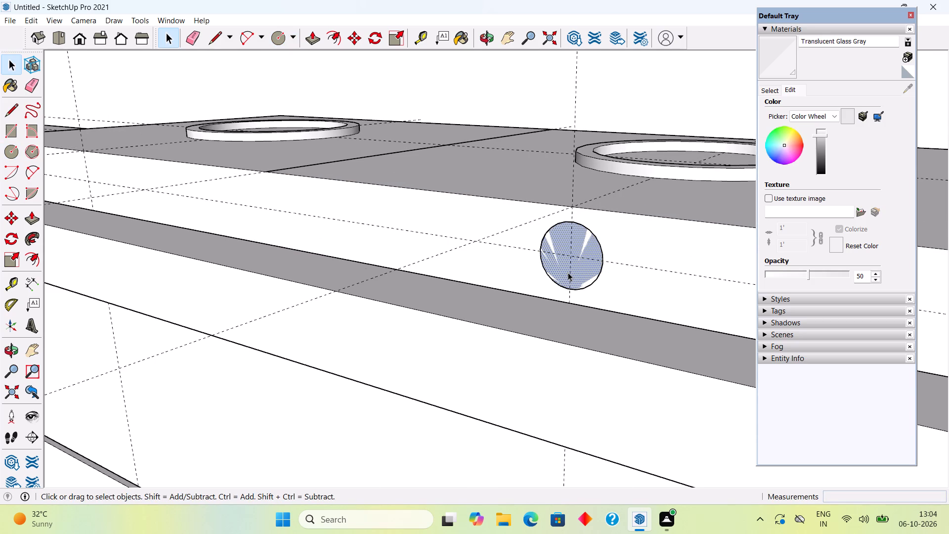
{"action": "key", "text": "p"}
{"action": "left_click", "coordinate": [568, 272]}
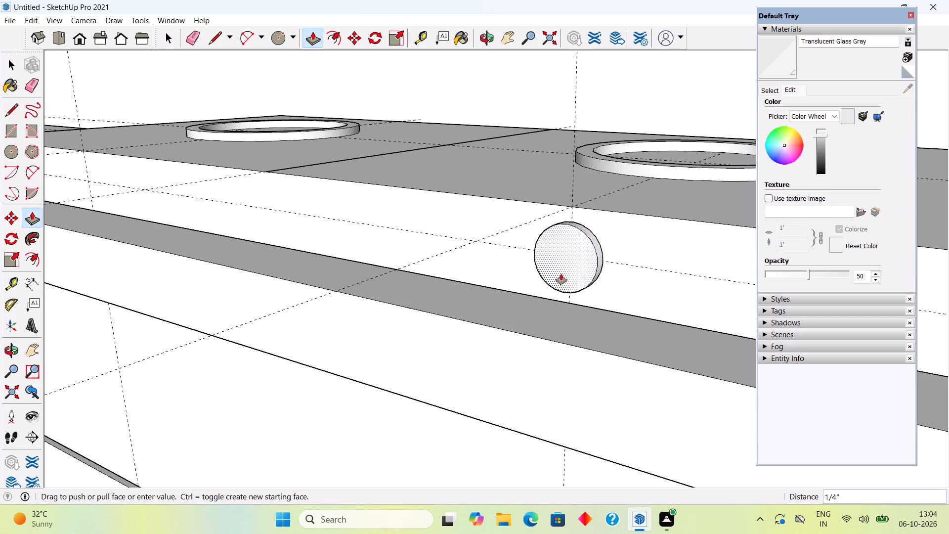
{"action": "key", "text": "period"}
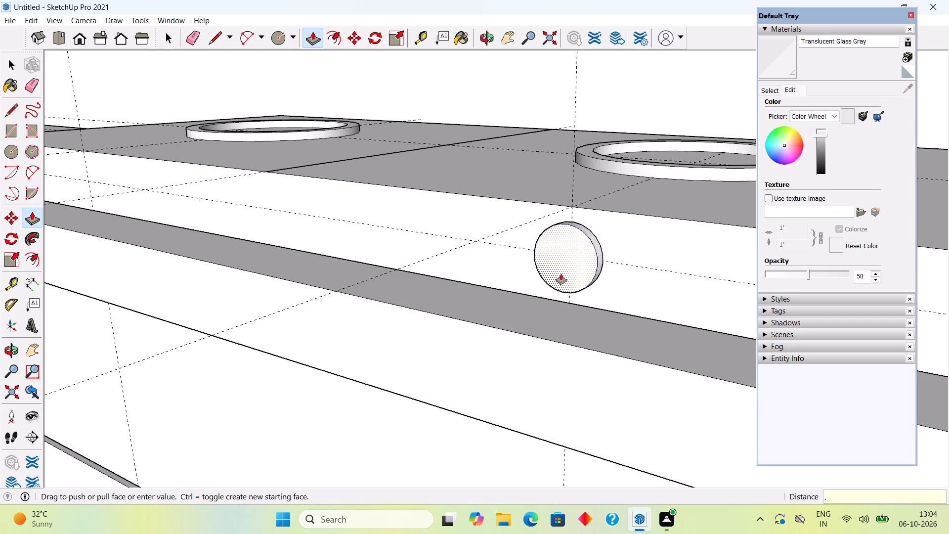
{"action": "type", "text": "3\""}
{"action": "key", "text": "Return"}
{"action": "key", "text": "space"}
Draw a circle of 0.7" radius on the hob's front face at the left burner's guide intersection.
{"action": "scroll", "coordinate": [548, 270], "scroll_direction": "down", "scroll_amount": 10}
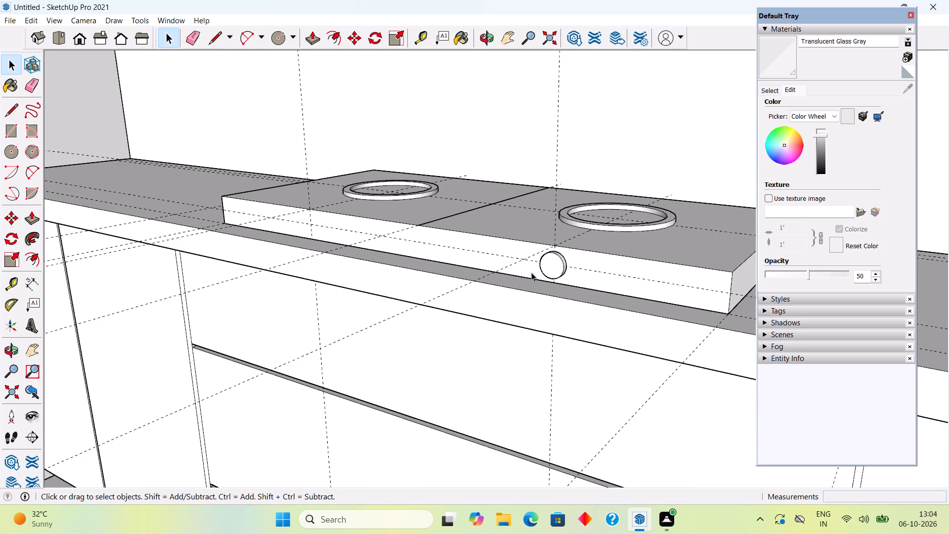
{"action": "scroll", "coordinate": [287, 253], "scroll_direction": "up", "scroll_amount": 15}
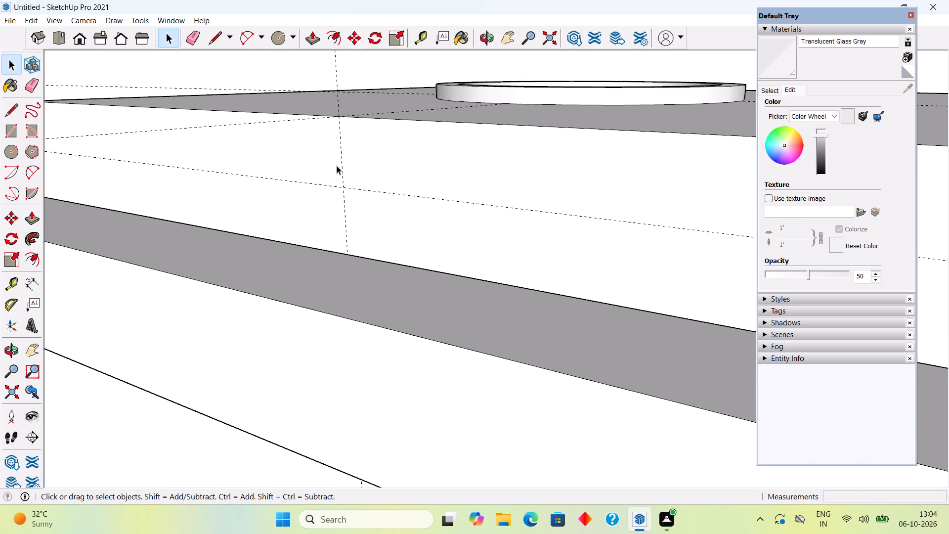
{"action": "key", "text": "c"}
{"action": "left_click", "coordinate": [344, 190]}
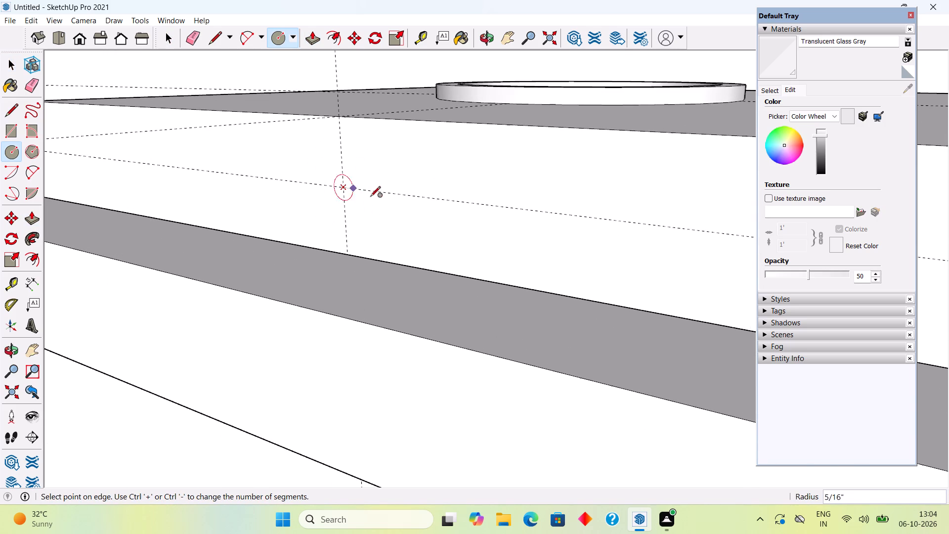
{"action": "type", "text": ".7\""}
{"action": "key", "text": "Return"}
Push/Pull the left burner's circle 0.3" outward from the hob's front face to form its control knob.
{"action": "key", "text": "space"}
{"action": "left_click", "coordinate": [375, 209]}
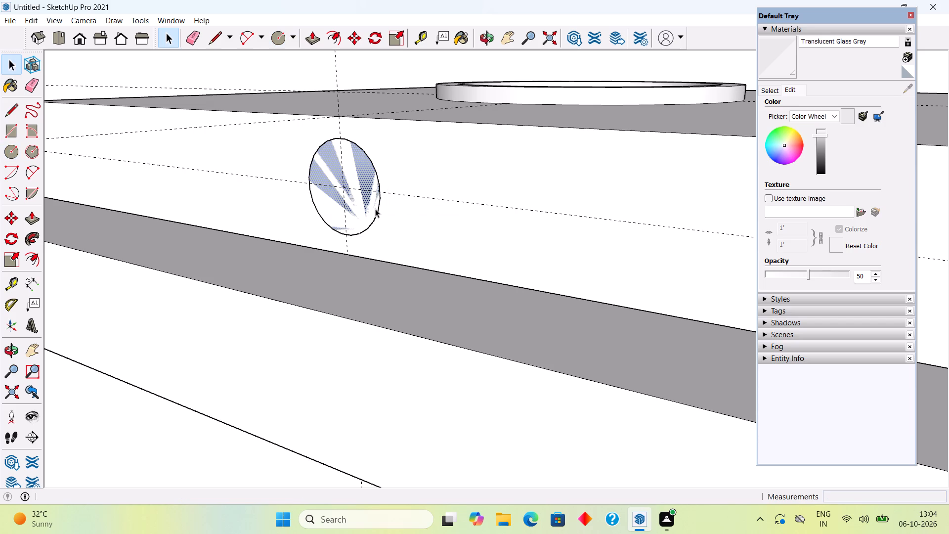
{"action": "key", "text": "p"}
{"action": "left_click", "coordinate": [375, 209]}
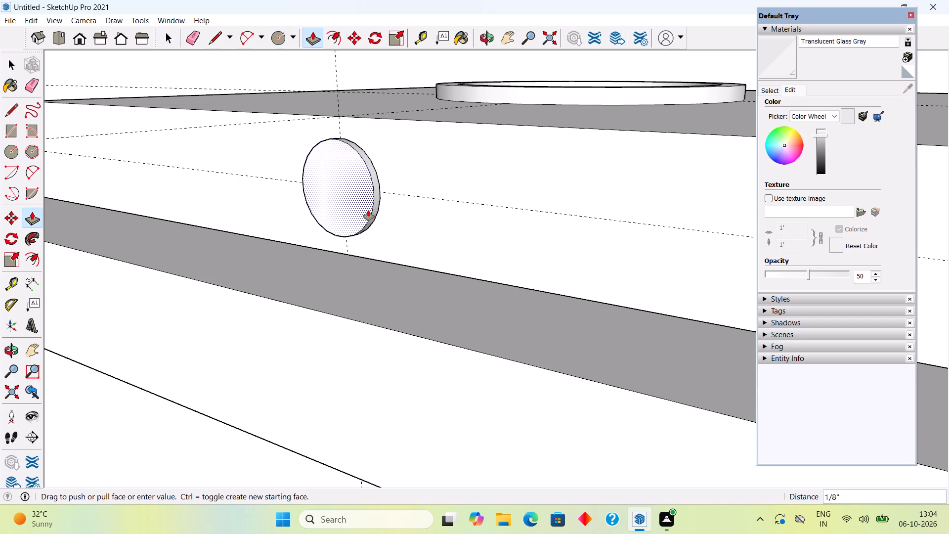
{"action": "type", "text": ".3\""}
{"action": "key", "text": "Return"}
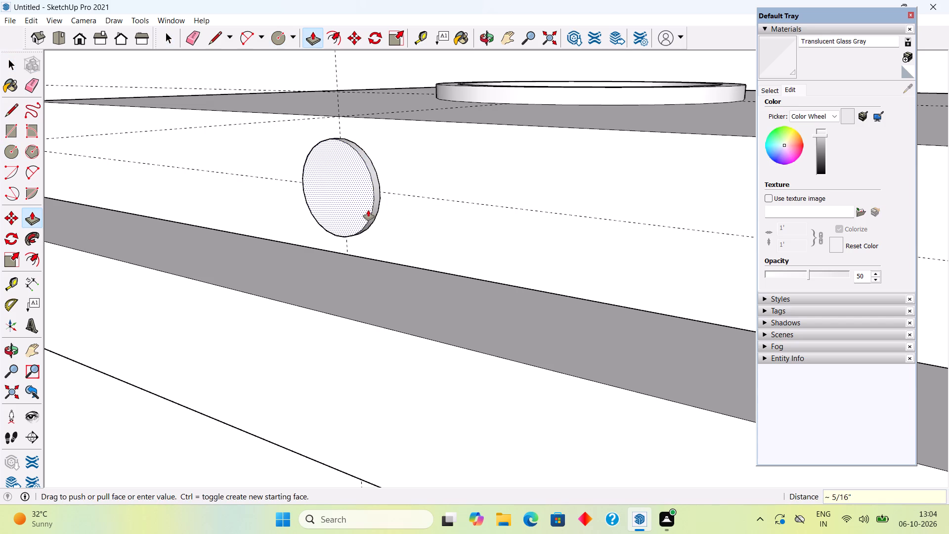
{"action": "key", "text": "space"}
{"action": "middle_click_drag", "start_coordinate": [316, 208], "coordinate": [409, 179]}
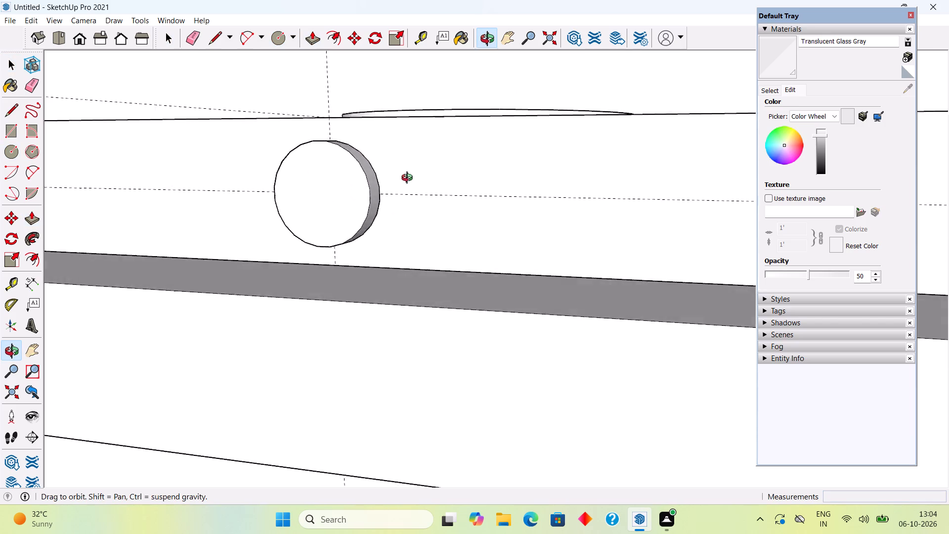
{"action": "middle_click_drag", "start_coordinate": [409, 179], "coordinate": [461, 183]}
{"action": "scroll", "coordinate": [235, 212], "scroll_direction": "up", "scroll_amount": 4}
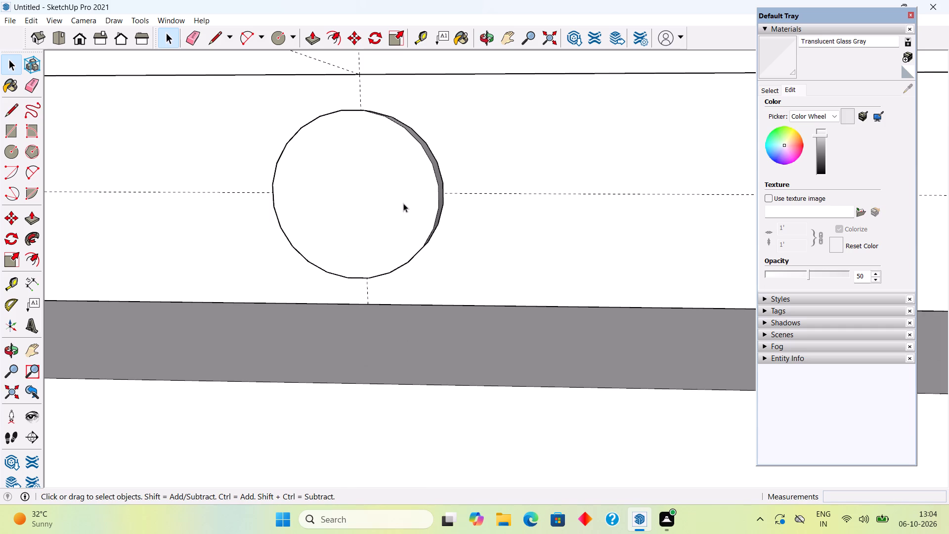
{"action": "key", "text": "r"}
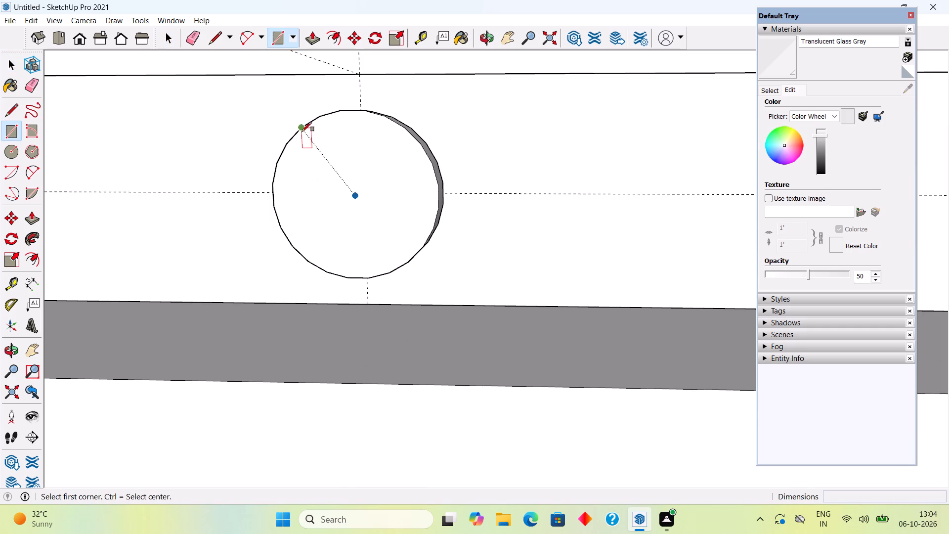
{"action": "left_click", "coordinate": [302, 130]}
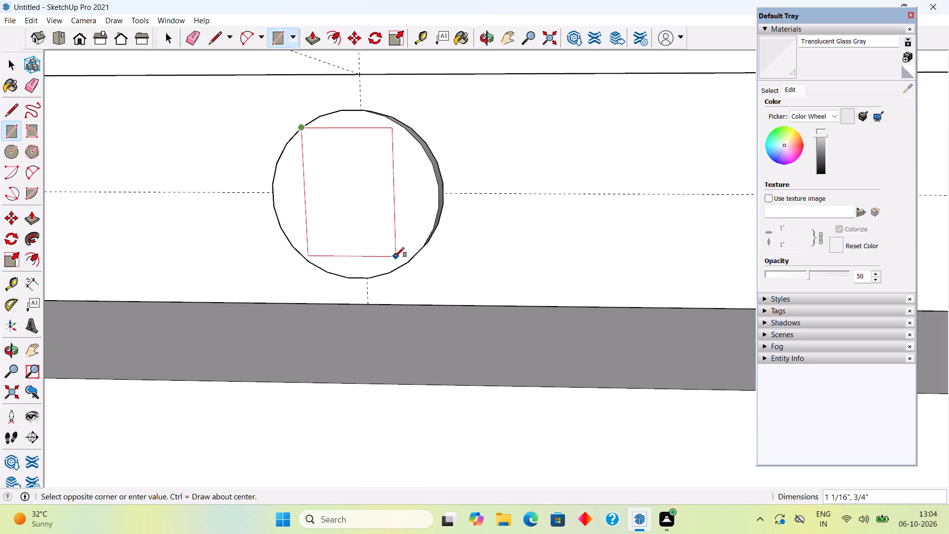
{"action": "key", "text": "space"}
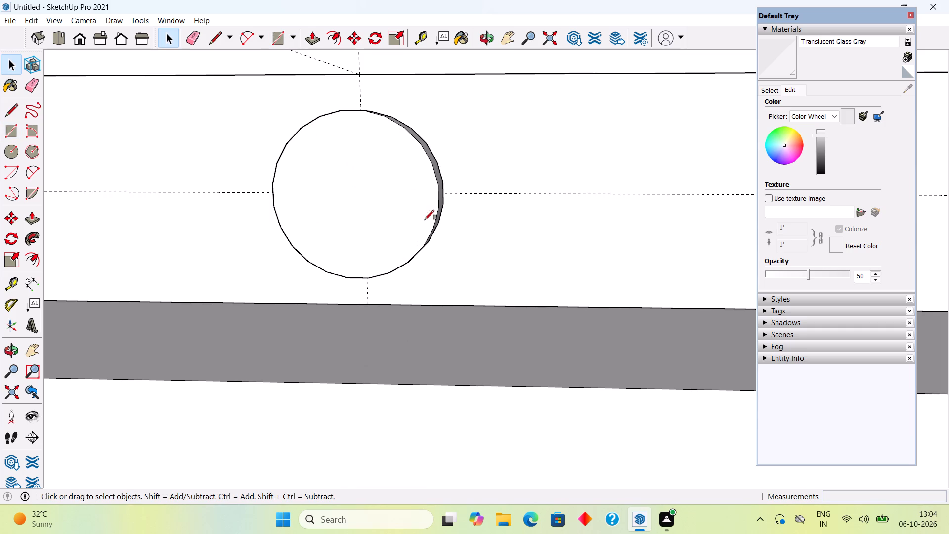
Draw a thin horizontal rectangle, about 1 3/8" by 3/16", across the left control knob's face.
{"action": "key", "text": "r"}
{"action": "left_click", "coordinate": [276, 179]}
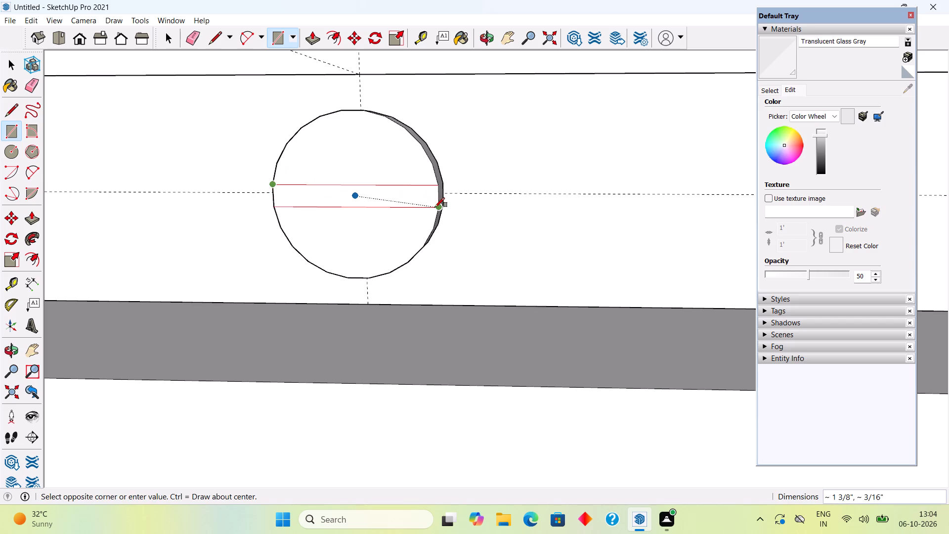
{"action": "left_click", "coordinate": [436, 207]}
{"action": "key", "text": "space"}
Push/Pull the left knob's rectangle 0.2" outward to form a raised grip bar.
{"action": "left_click", "coordinate": [424, 203]}
{"action": "key", "text": "p"}
{"action": "left_click", "coordinate": [424, 203]}
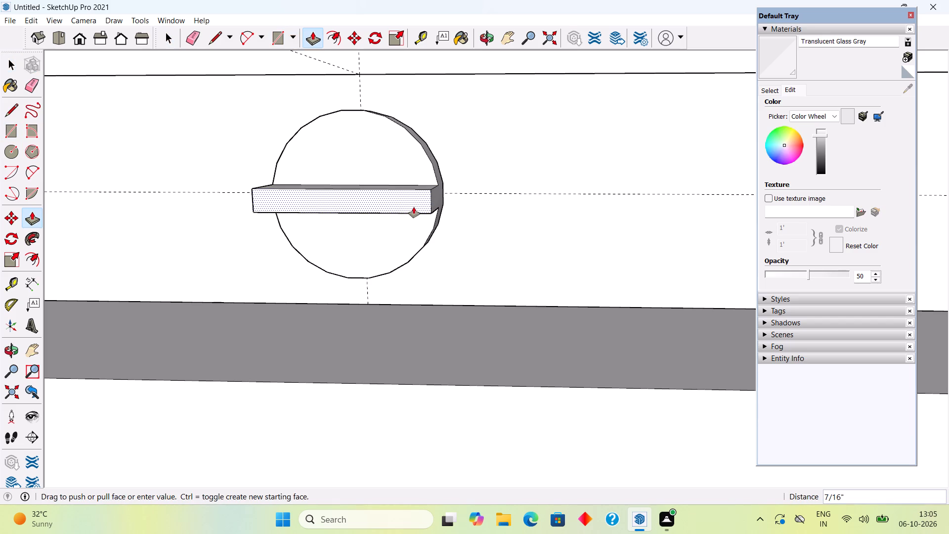
{"action": "type", "text": ".3"}
{"action": "key", "text": "BackSpace"}
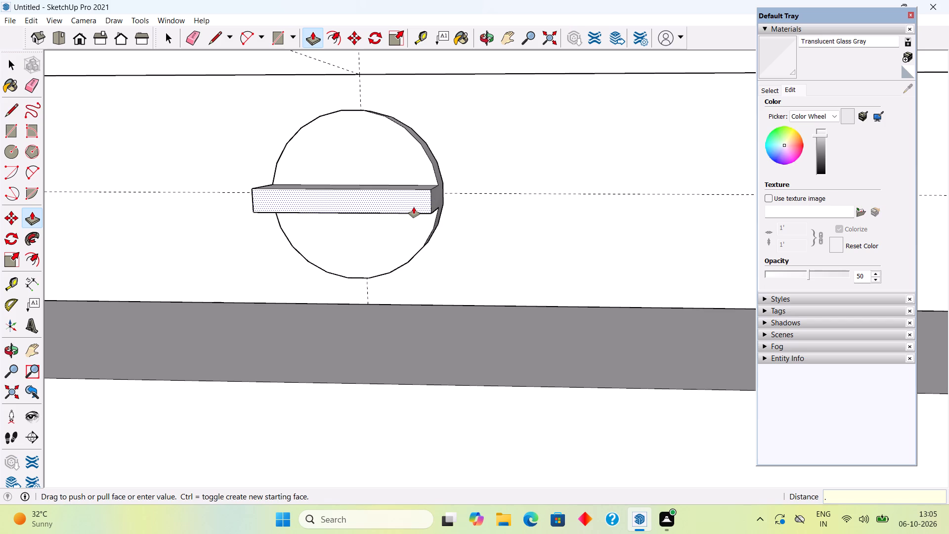
{"action": "type", "text": "2\""}
{"action": "key", "text": "Return"}
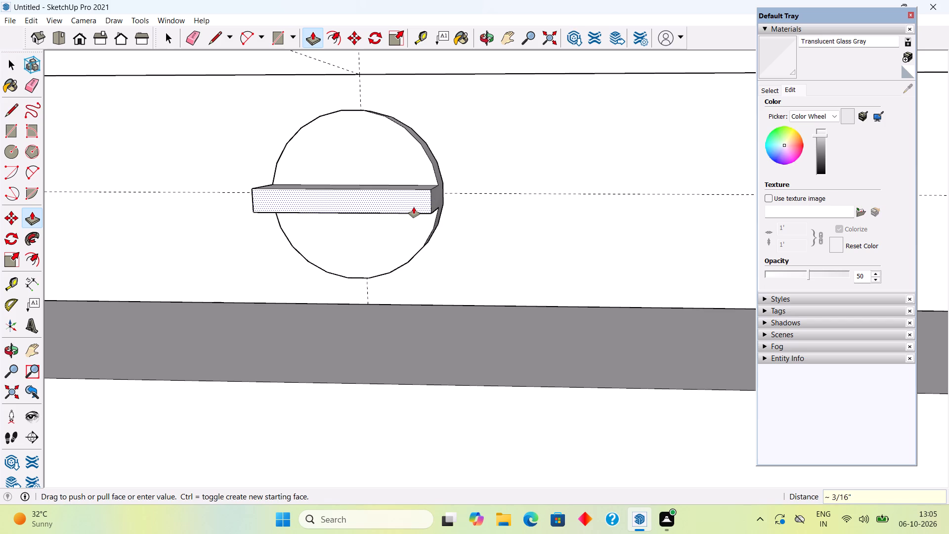
{"action": "key", "text": "space"}
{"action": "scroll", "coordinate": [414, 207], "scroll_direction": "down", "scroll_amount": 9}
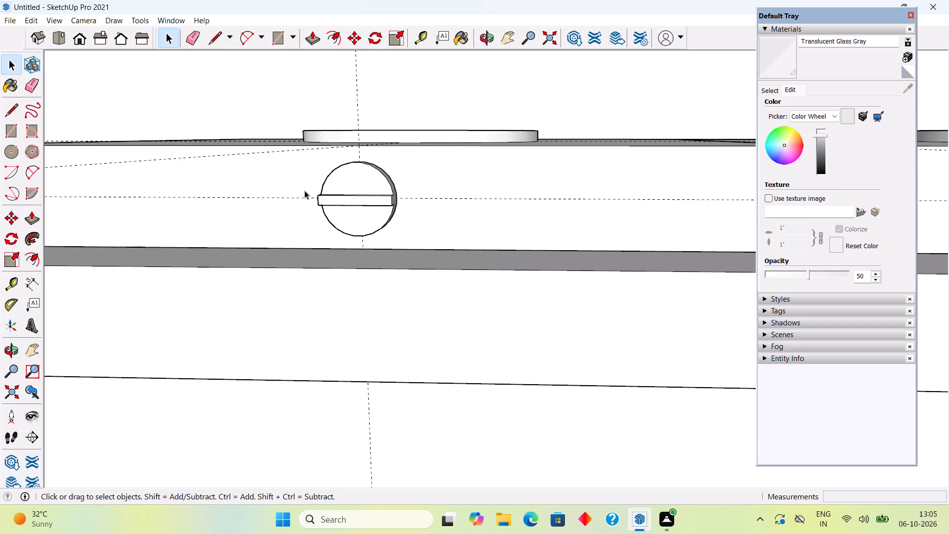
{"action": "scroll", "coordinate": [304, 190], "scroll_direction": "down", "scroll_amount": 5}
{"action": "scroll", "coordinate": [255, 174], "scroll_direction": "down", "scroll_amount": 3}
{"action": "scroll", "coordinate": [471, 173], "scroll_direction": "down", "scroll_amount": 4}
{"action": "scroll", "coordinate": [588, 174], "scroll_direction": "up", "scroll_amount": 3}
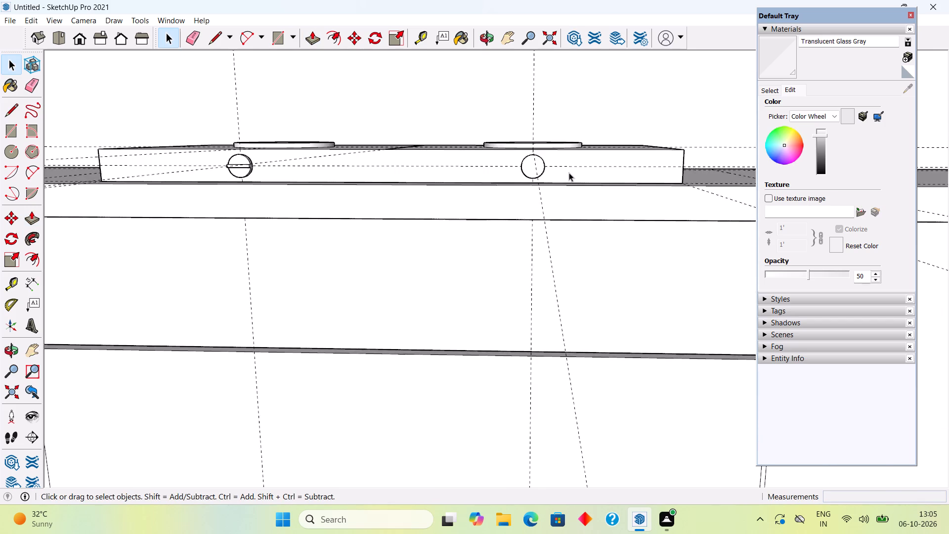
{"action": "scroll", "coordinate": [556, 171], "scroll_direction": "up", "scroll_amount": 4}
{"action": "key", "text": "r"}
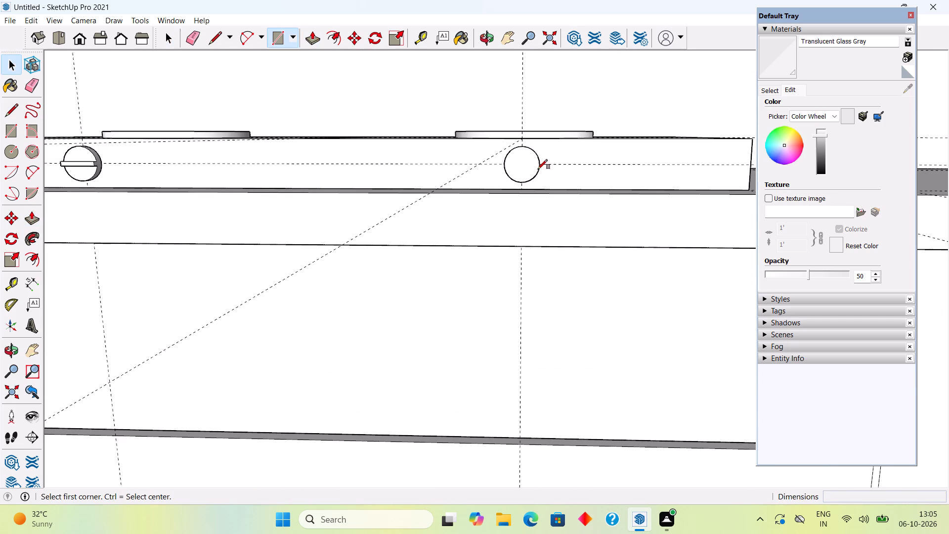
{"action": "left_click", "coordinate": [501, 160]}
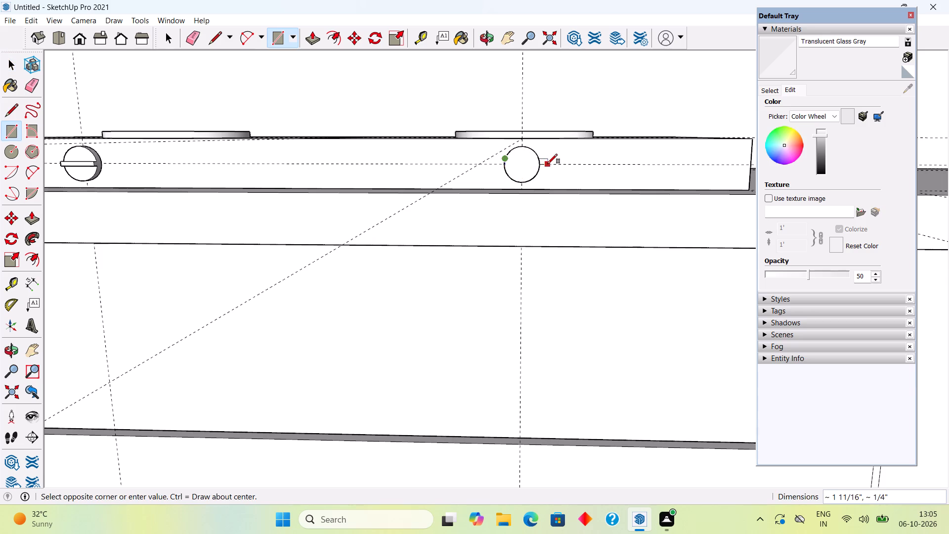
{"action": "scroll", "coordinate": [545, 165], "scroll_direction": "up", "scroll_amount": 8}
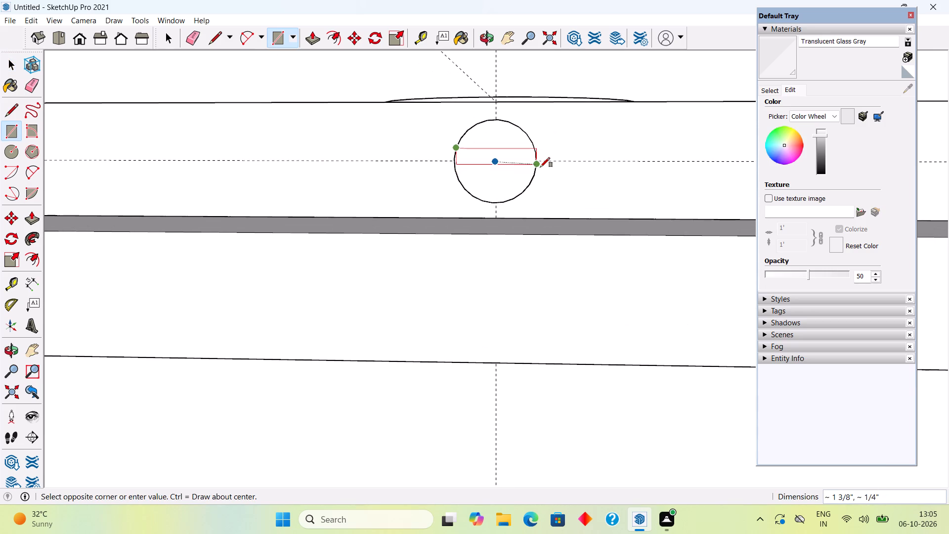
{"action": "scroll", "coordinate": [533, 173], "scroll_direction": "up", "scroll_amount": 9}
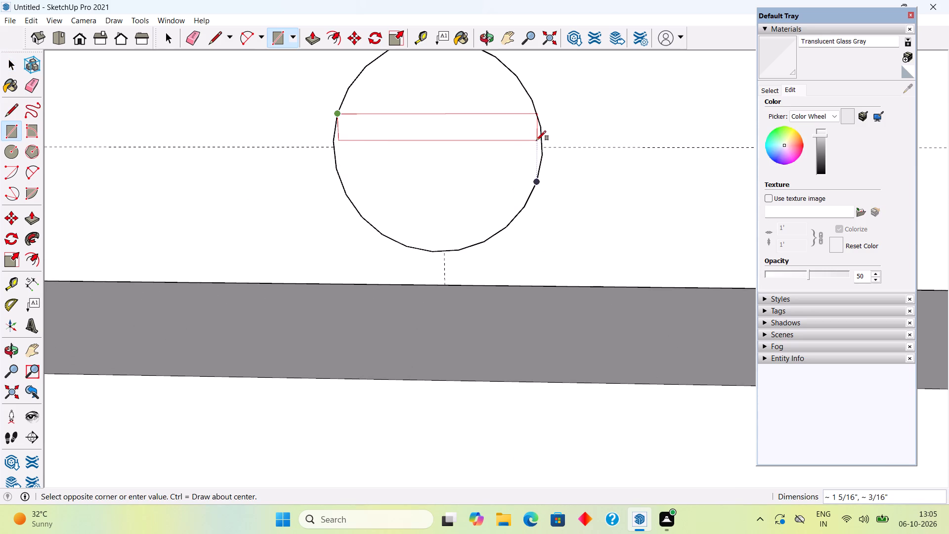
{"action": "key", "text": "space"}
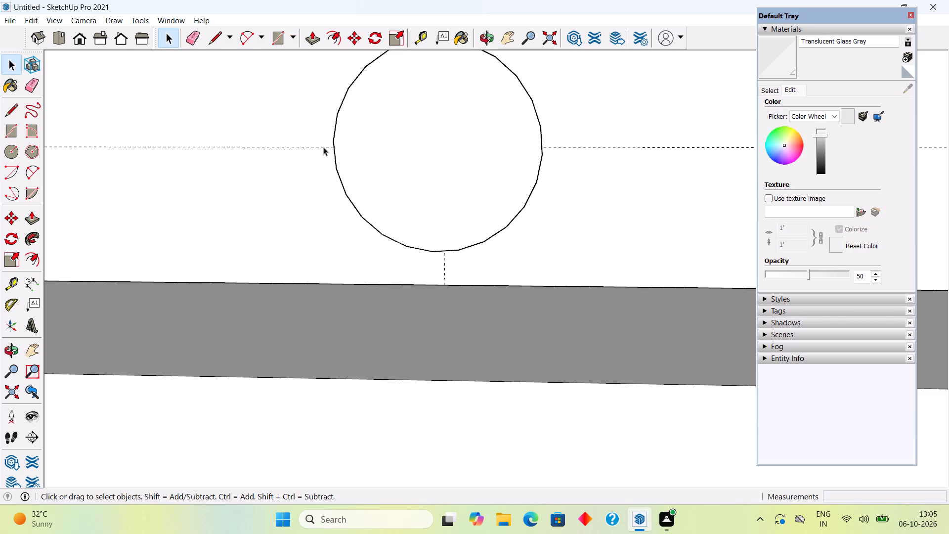
Draw a thin horizontal rectangle across the middle of the right control knob's face, from edge to edge.
{"action": "key", "text": "r"}
{"action": "left_click_drag", "start_coordinate": [335, 142], "coordinate": [340, 142]}
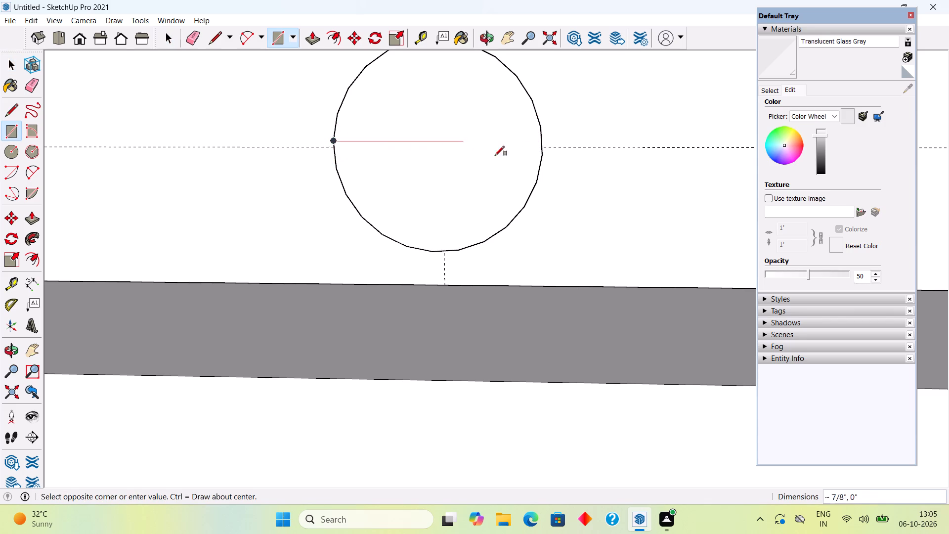
{"action": "left_click", "coordinate": [538, 161]}
{"action": "key", "text": "space"}
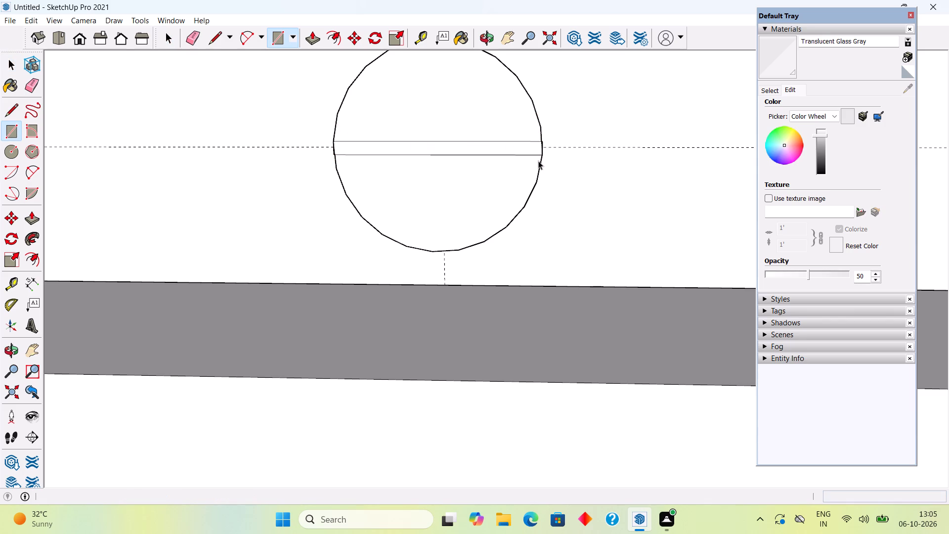
Push/Pull the right knob's rectangle 0.2" outward to form its raised grip bar.
{"action": "key", "text": "p"}
{"action": "left_click", "coordinate": [530, 153]}
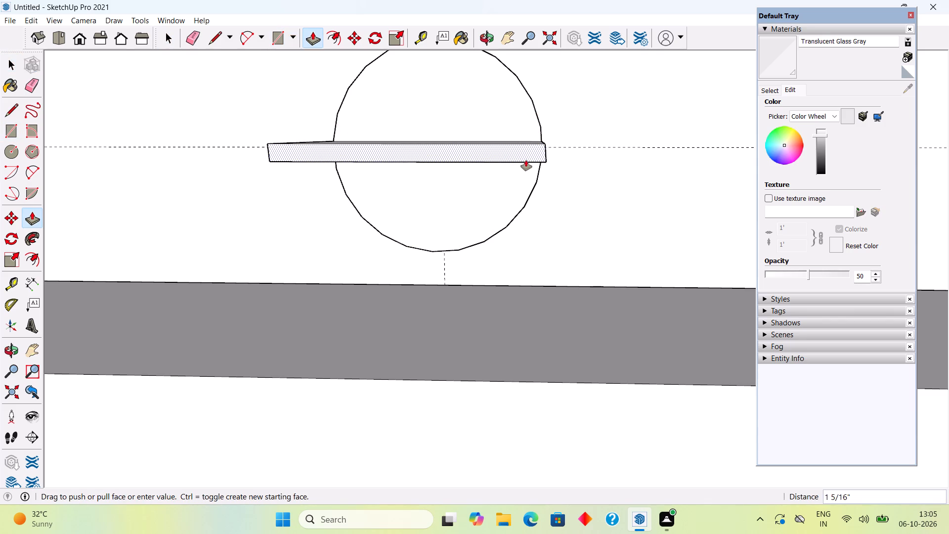
{"action": "type", "text": ".2\""}
{"action": "key", "text": "Return"}
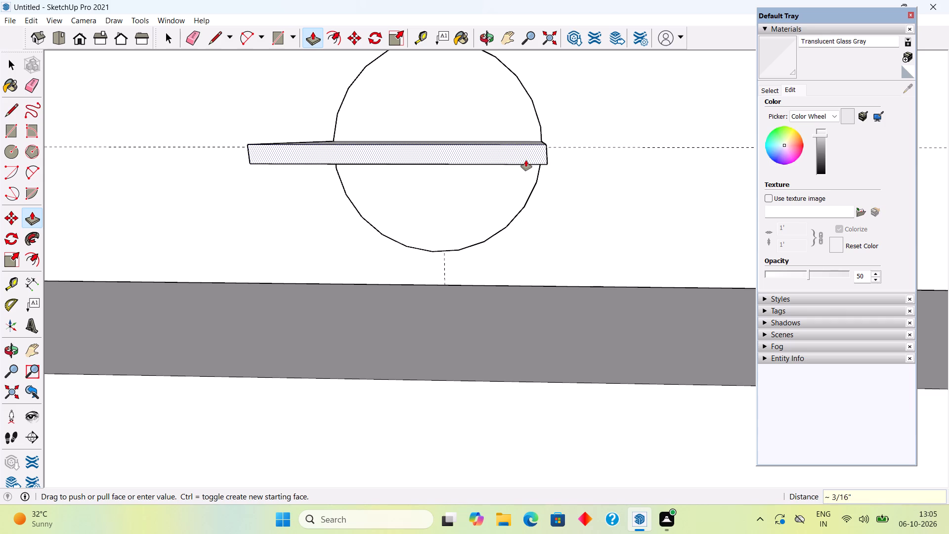
{"action": "key", "text": "space"}
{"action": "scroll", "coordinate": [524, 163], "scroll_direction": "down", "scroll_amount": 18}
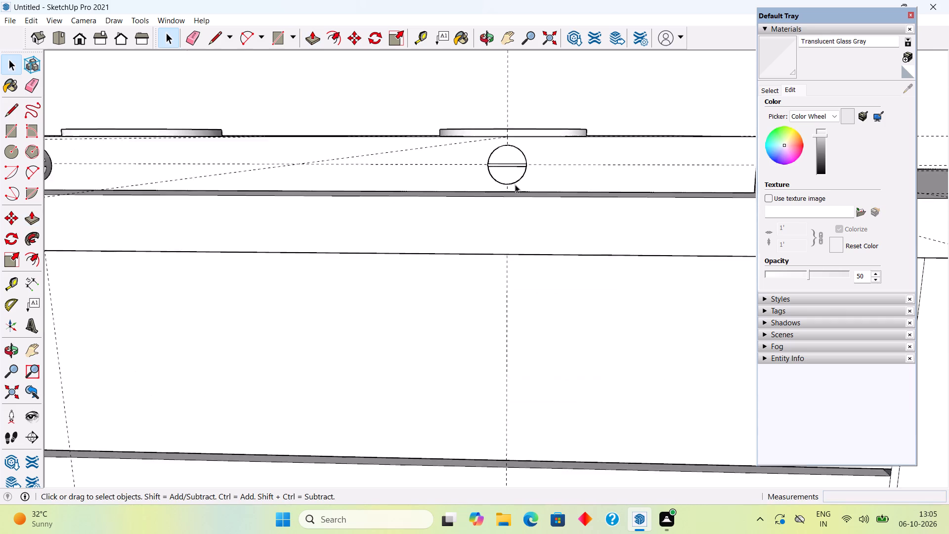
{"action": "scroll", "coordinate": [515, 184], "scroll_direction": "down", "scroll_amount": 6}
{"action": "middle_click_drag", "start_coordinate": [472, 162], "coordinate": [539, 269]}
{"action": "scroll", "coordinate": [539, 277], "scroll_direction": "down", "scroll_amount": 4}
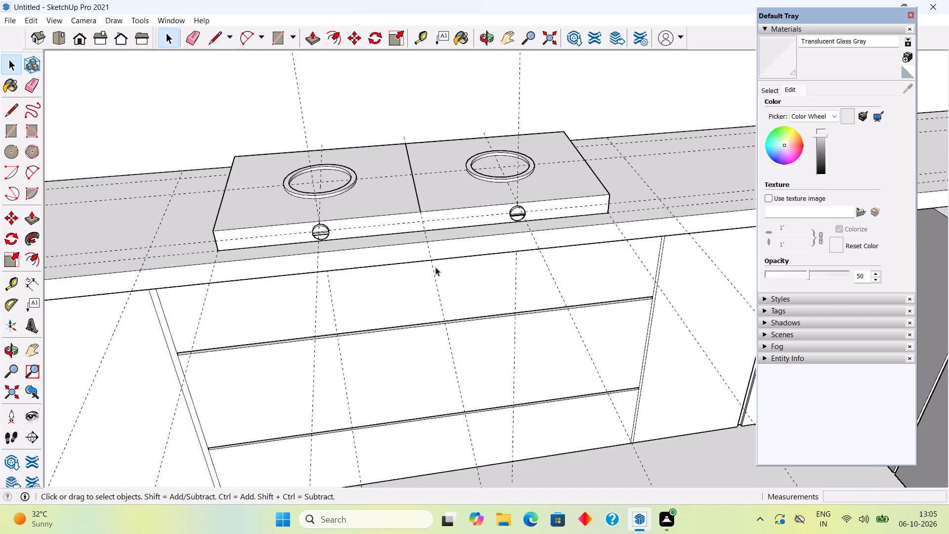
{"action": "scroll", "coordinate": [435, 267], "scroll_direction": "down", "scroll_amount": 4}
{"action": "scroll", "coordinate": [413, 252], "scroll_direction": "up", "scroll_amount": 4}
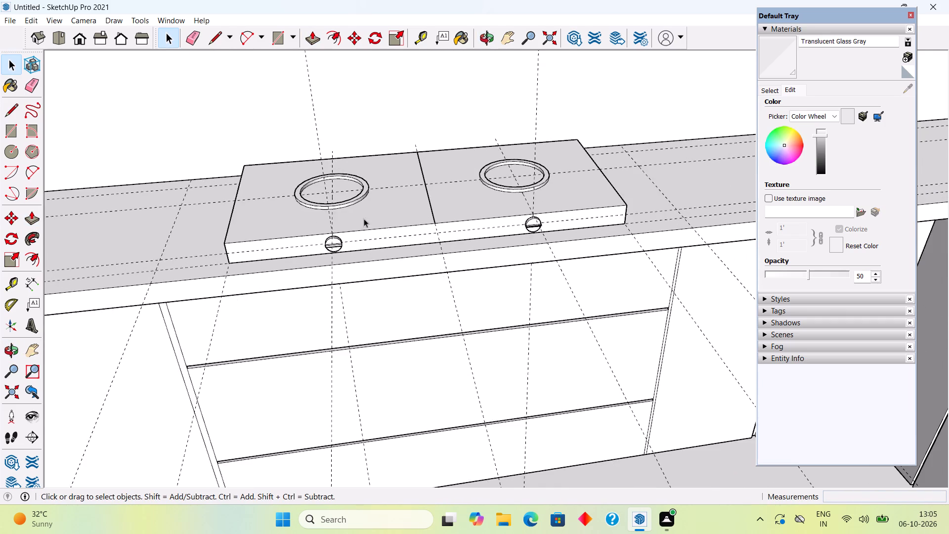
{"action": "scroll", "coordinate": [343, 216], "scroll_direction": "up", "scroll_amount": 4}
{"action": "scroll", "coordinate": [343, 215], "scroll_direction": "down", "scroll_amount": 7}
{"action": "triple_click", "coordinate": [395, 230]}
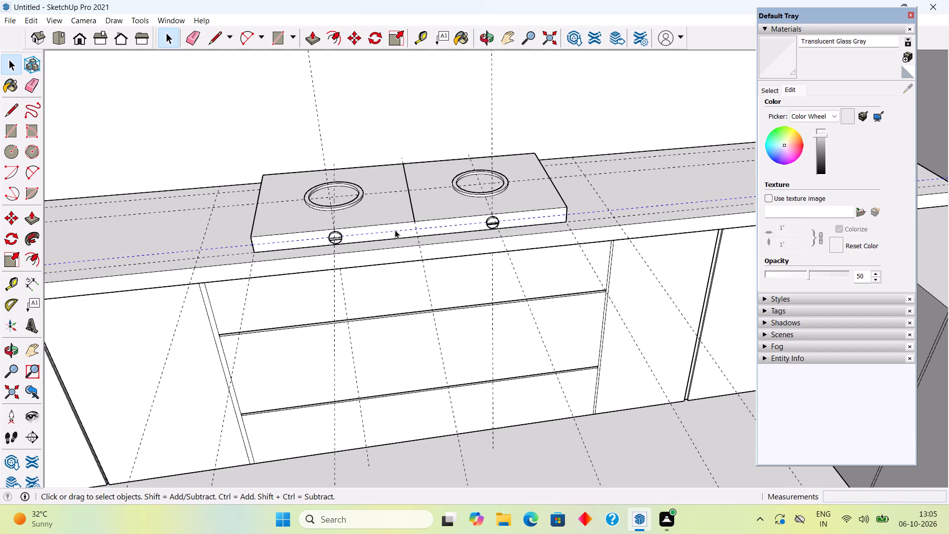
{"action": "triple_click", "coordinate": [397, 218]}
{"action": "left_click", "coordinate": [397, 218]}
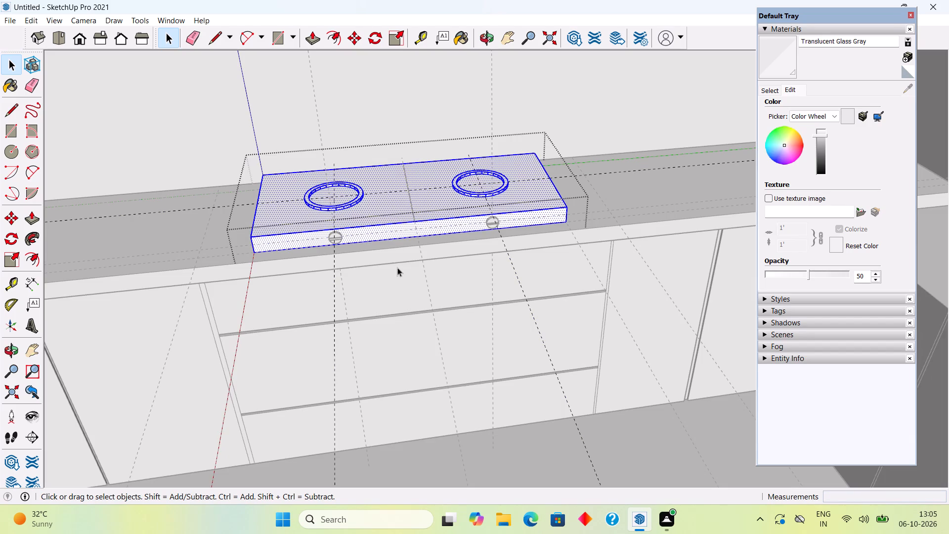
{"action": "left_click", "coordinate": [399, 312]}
Group both control knobs with the hob body and its burner rings into a single group.
{"action": "left_click", "coordinate": [338, 240]}
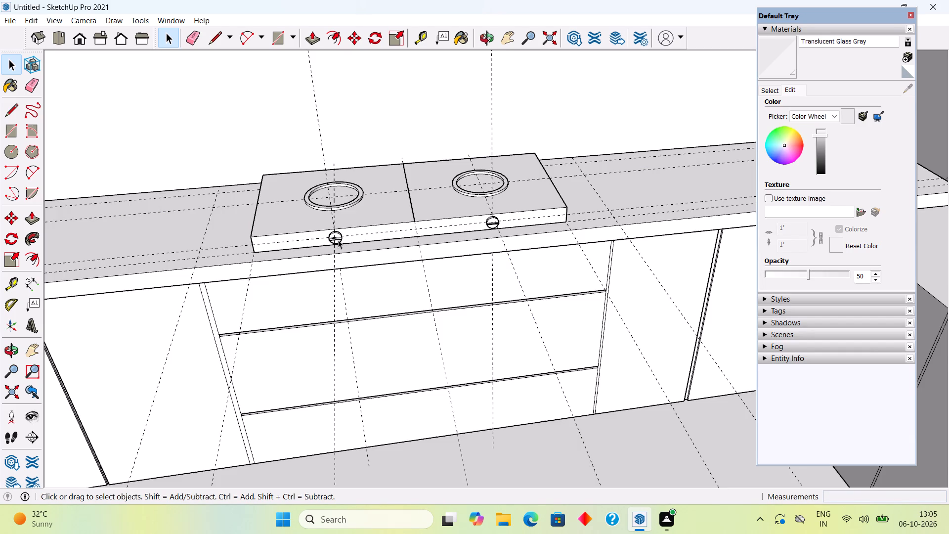
{"action": "triple_click", "coordinate": [338, 240]}
{"action": "triple_click", "coordinate": [492, 226], "text": "shift"}
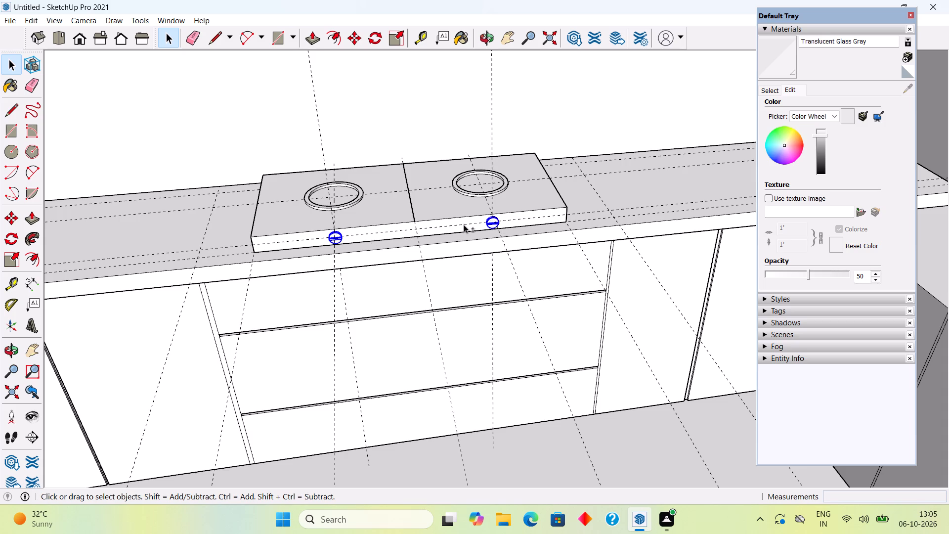
{"action": "double_click", "coordinate": [461, 226], "text": "shift"}
{"action": "left_click", "coordinate": [431, 212], "text": "shift"}
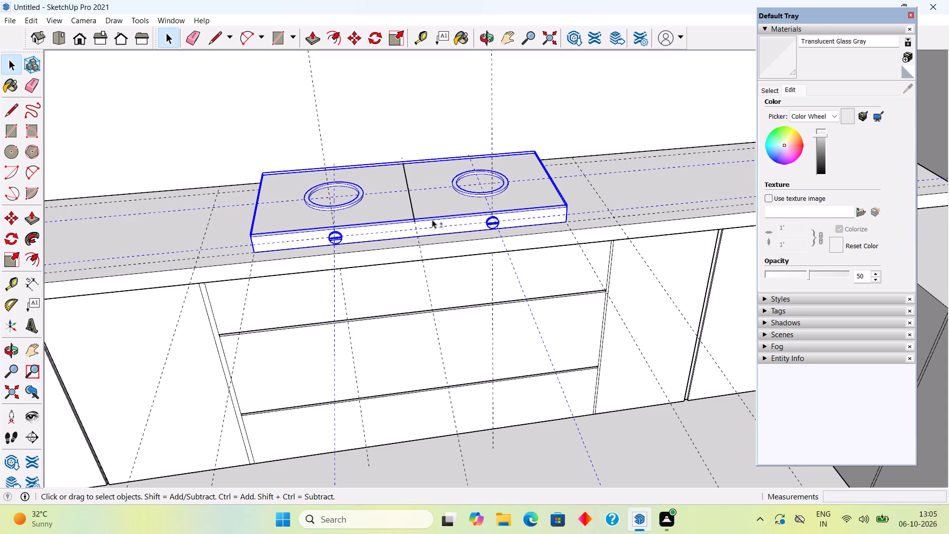
{"action": "left_click", "coordinate": [433, 227], "text": "shift"}
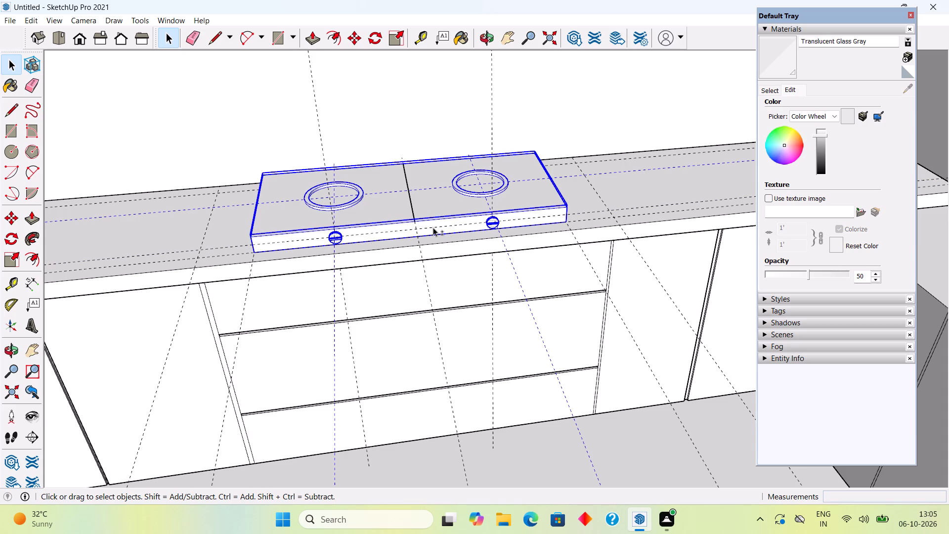
{"action": "left_click", "coordinate": [515, 270], "text": "shift"}
{"action": "left_click", "coordinate": [425, 202], "text": "shift"}
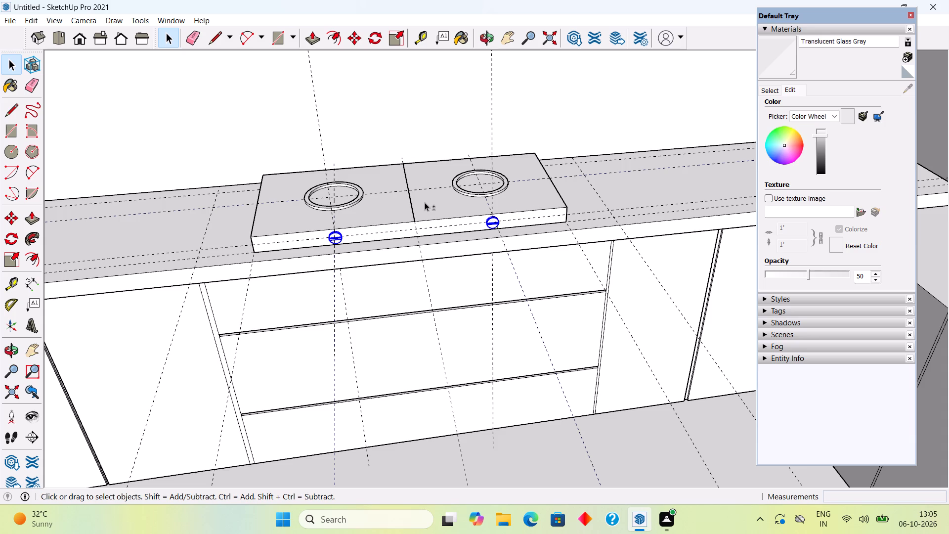
{"action": "right_click", "coordinate": [425, 202], "text": "shift"}
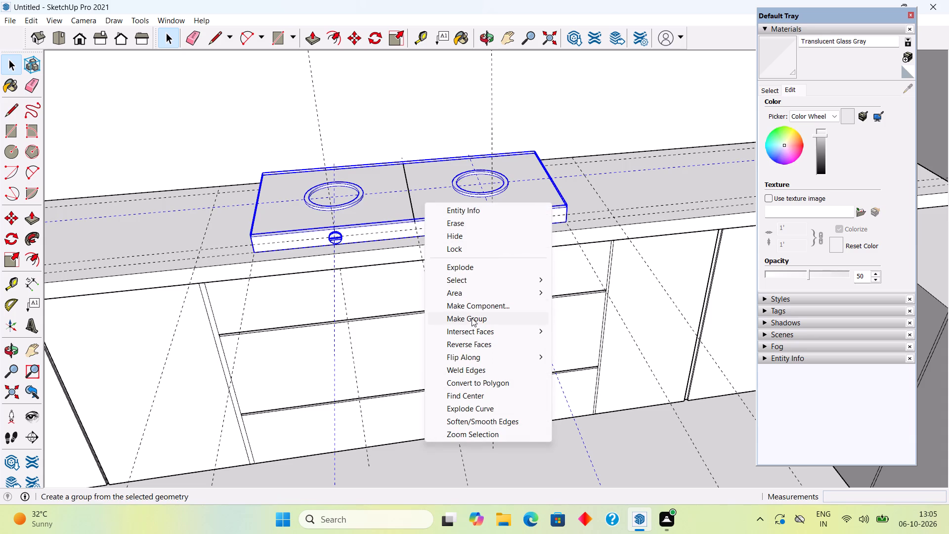
{"action": "left_click", "coordinate": [472, 318]}
{"action": "scroll", "coordinate": [472, 307], "scroll_direction": "down", "scroll_amount": 7}
{"action": "key", "text": "space"}
{"action": "scroll", "coordinate": [472, 307], "scroll_direction": "down", "scroll_amount": 10}
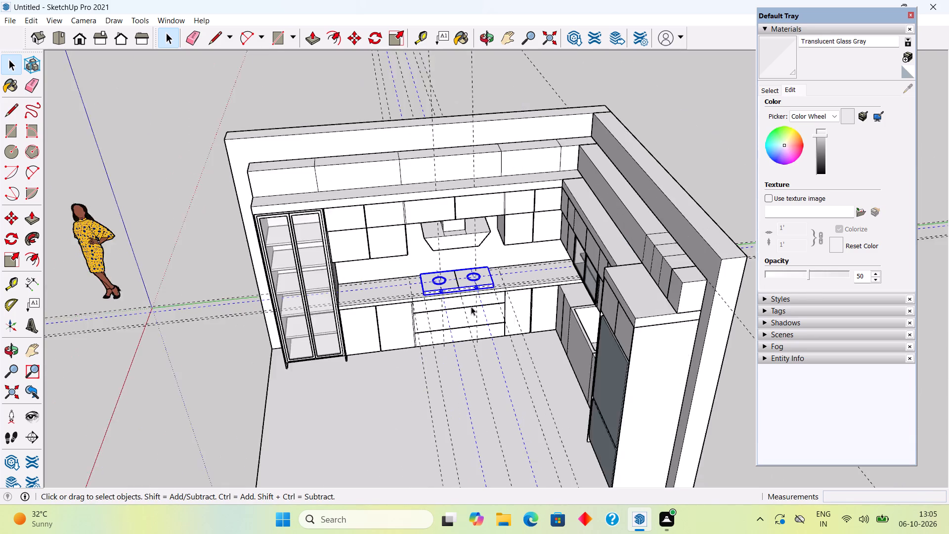
{"action": "left_click", "coordinate": [302, 101]}
Delete all construction guides from the kitchen model.
{"action": "scroll", "coordinate": [458, 359], "scroll_direction": "up", "scroll_amount": 2}
{"action": "middle_click_drag", "start_coordinate": [458, 359], "coordinate": [474, 266]}
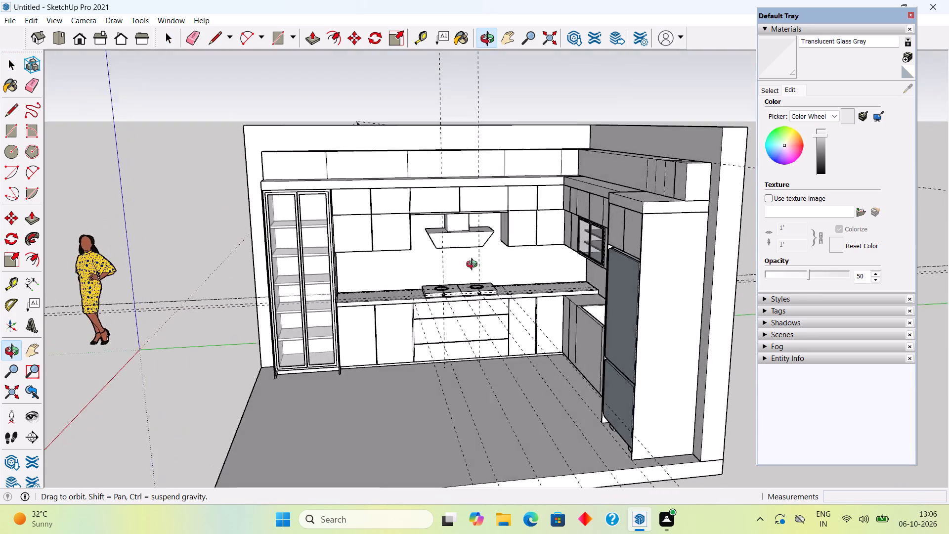
{"action": "middle_click_drag", "start_coordinate": [474, 266], "coordinate": [557, 356]}
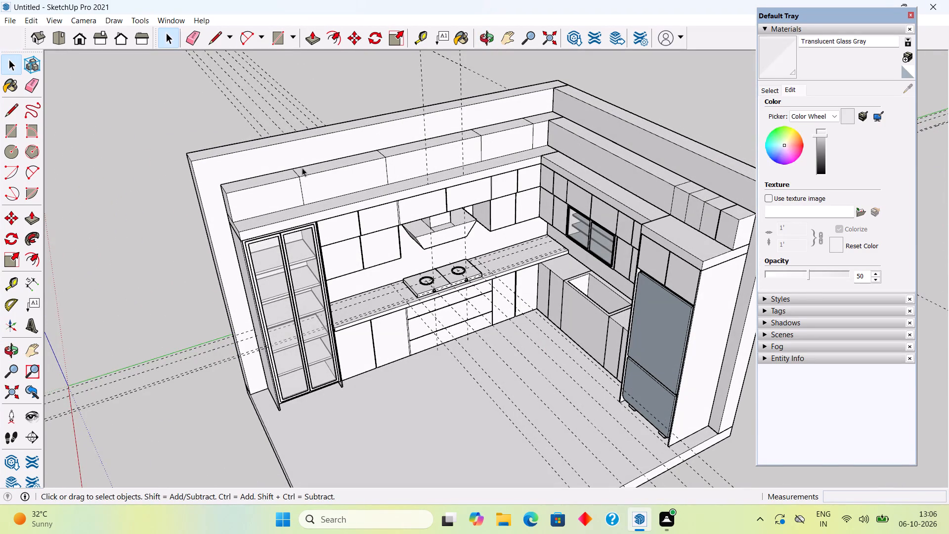
{"action": "left_click", "coordinate": [33, 21]}
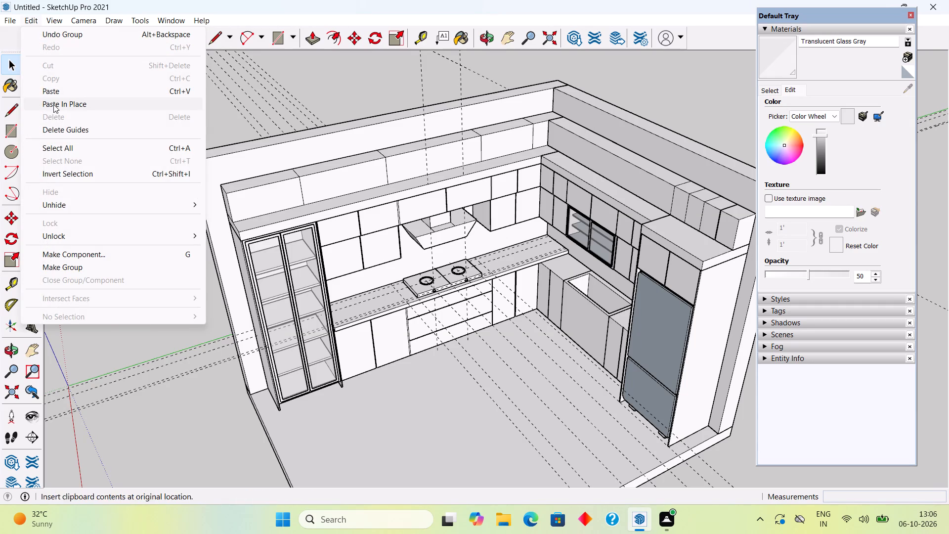
{"action": "left_click", "coordinate": [60, 133]}
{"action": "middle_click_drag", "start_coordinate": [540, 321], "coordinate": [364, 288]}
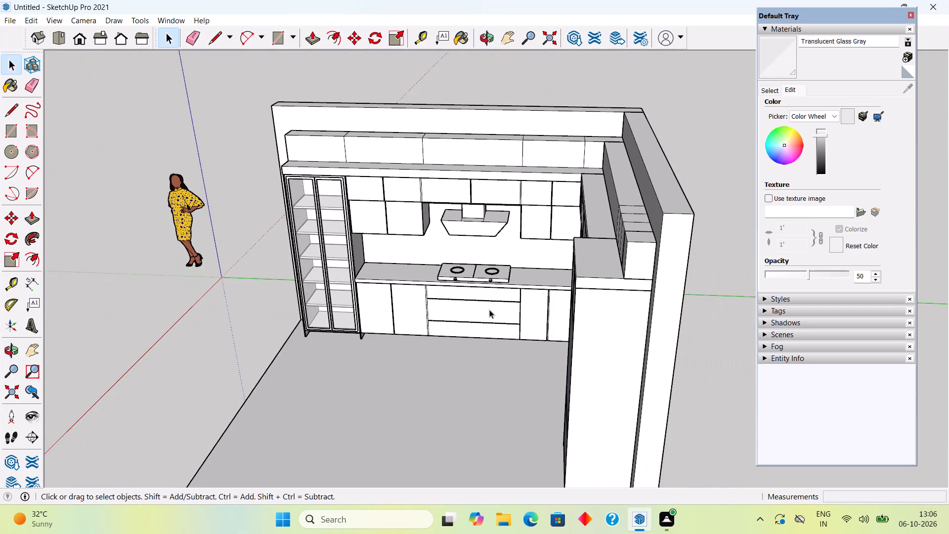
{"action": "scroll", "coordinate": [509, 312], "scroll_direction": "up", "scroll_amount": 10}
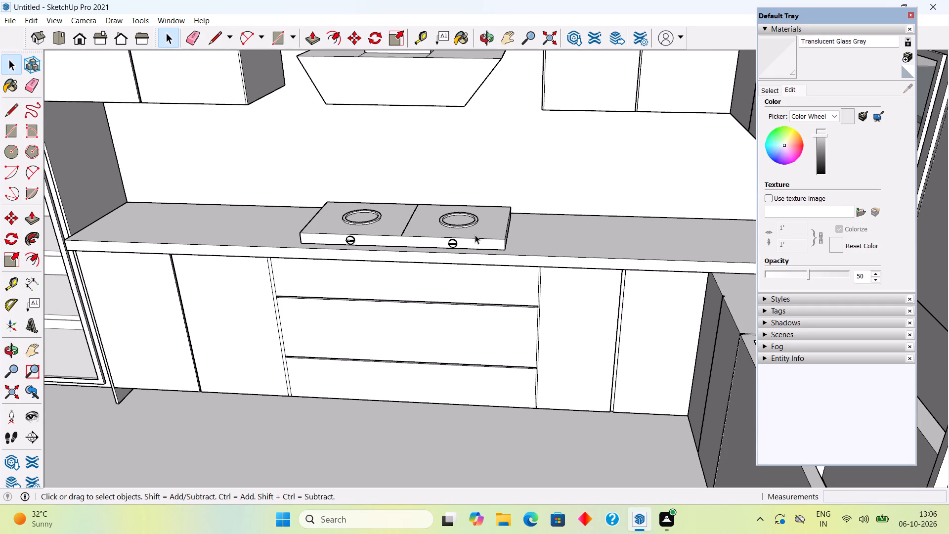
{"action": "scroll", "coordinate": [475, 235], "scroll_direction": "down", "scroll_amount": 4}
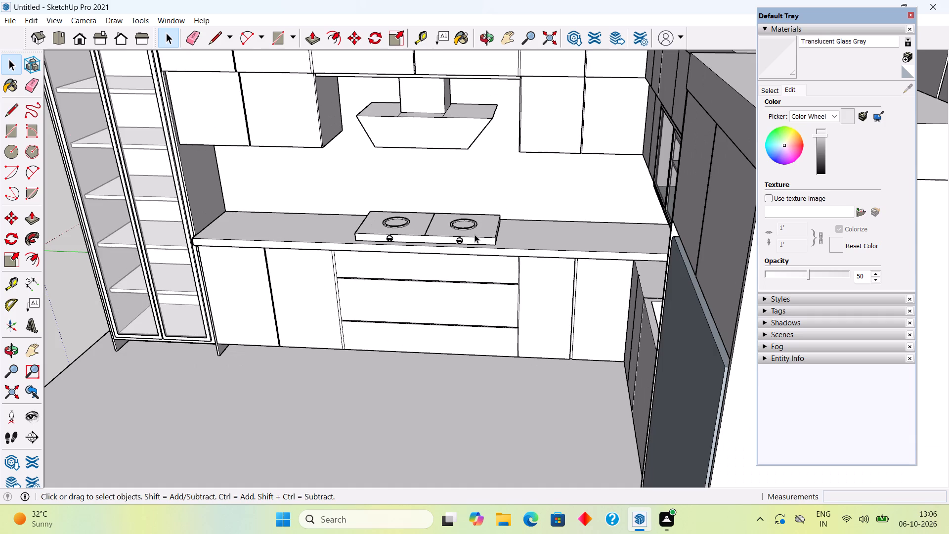